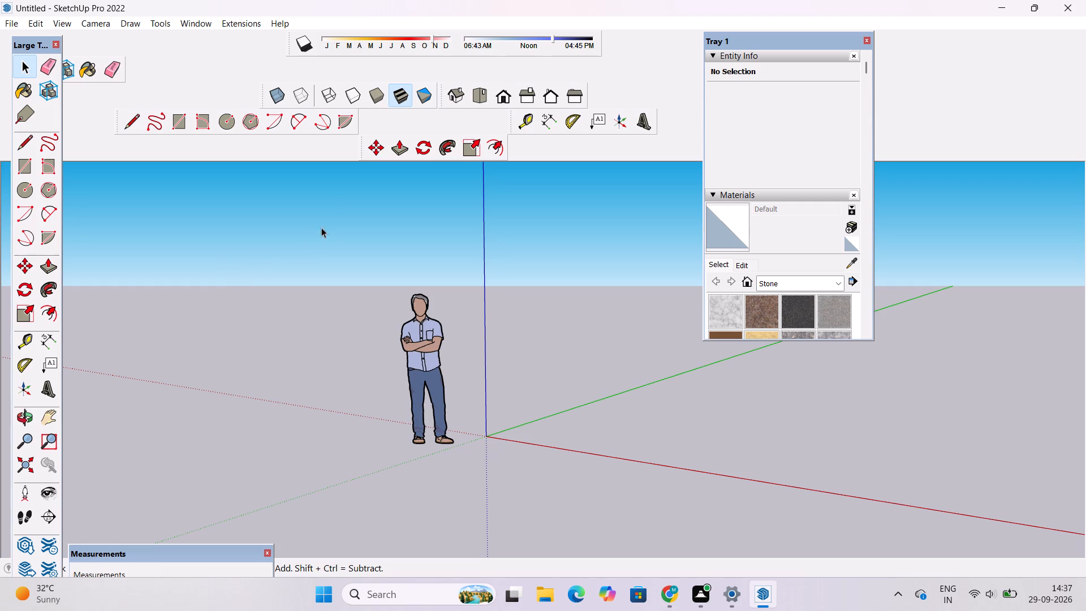
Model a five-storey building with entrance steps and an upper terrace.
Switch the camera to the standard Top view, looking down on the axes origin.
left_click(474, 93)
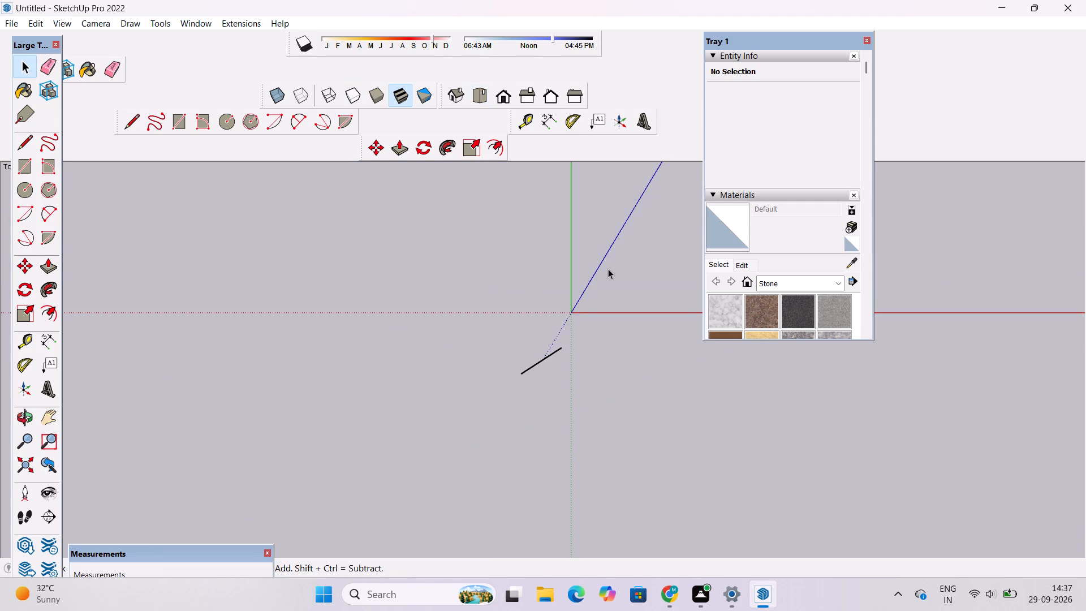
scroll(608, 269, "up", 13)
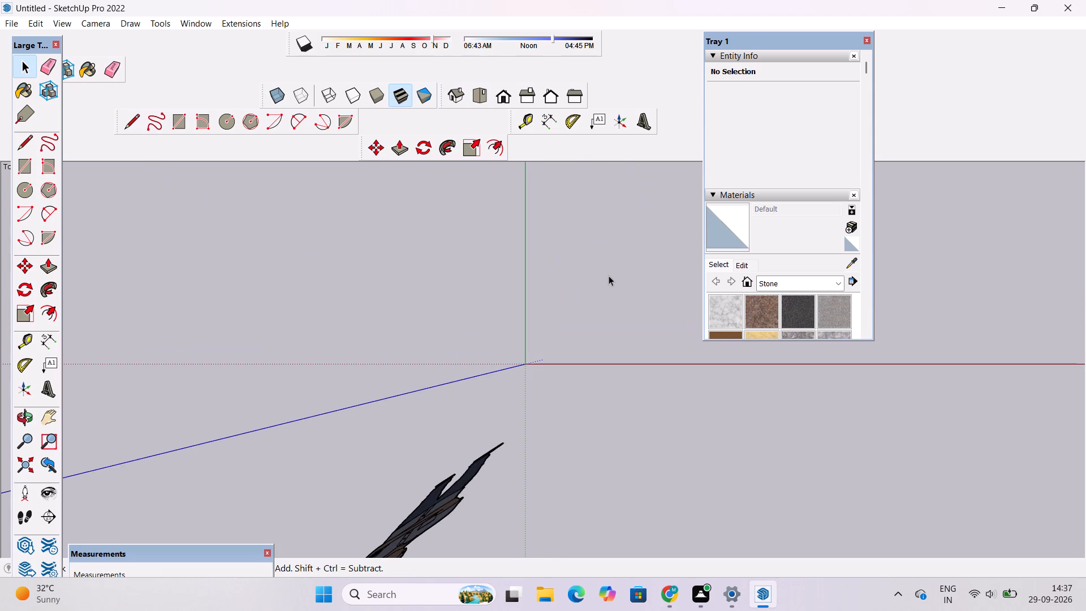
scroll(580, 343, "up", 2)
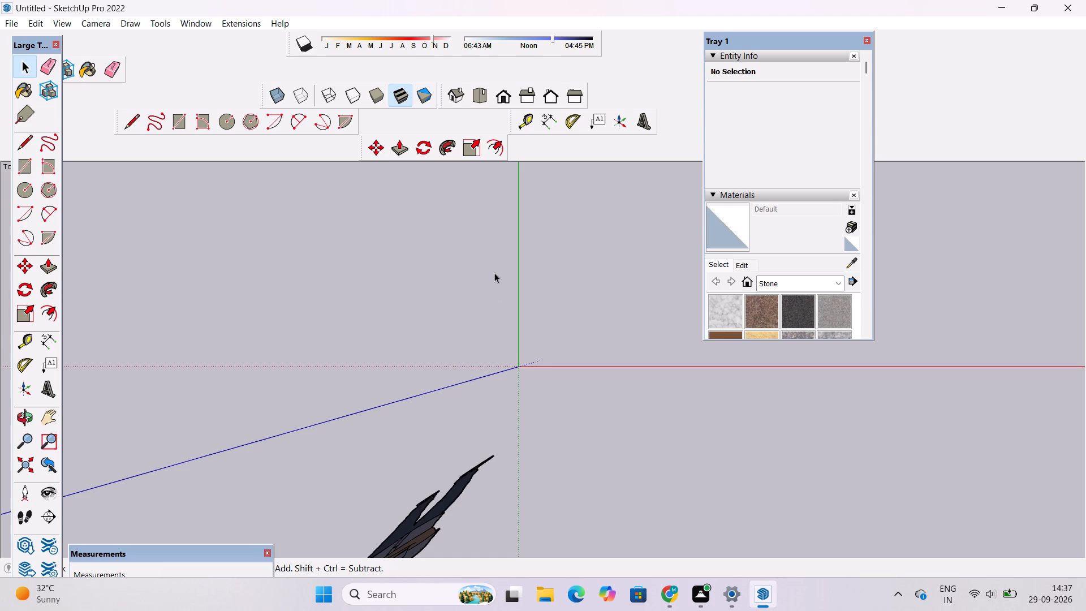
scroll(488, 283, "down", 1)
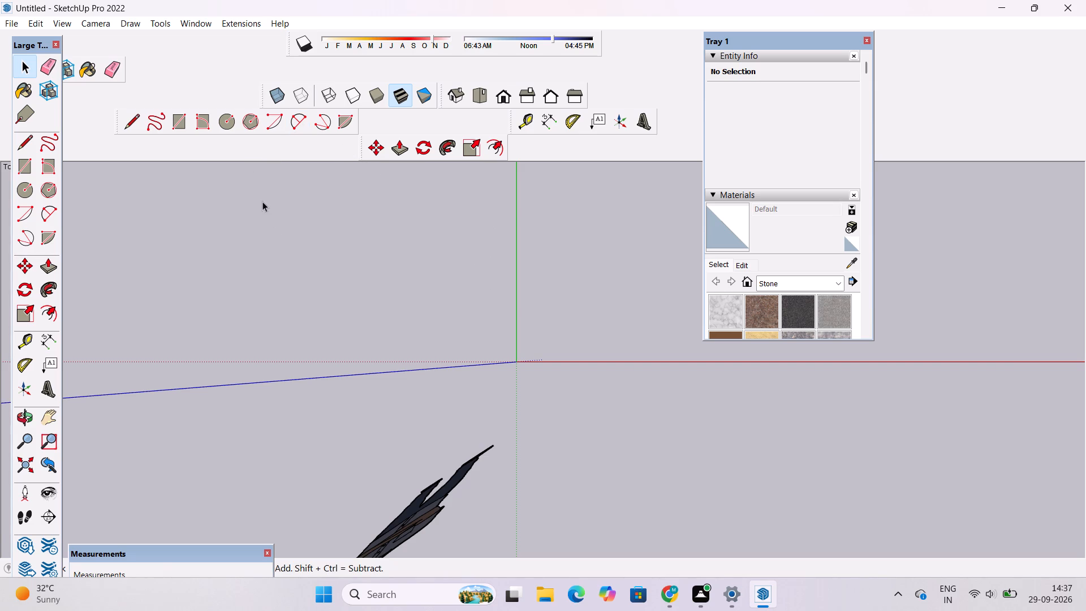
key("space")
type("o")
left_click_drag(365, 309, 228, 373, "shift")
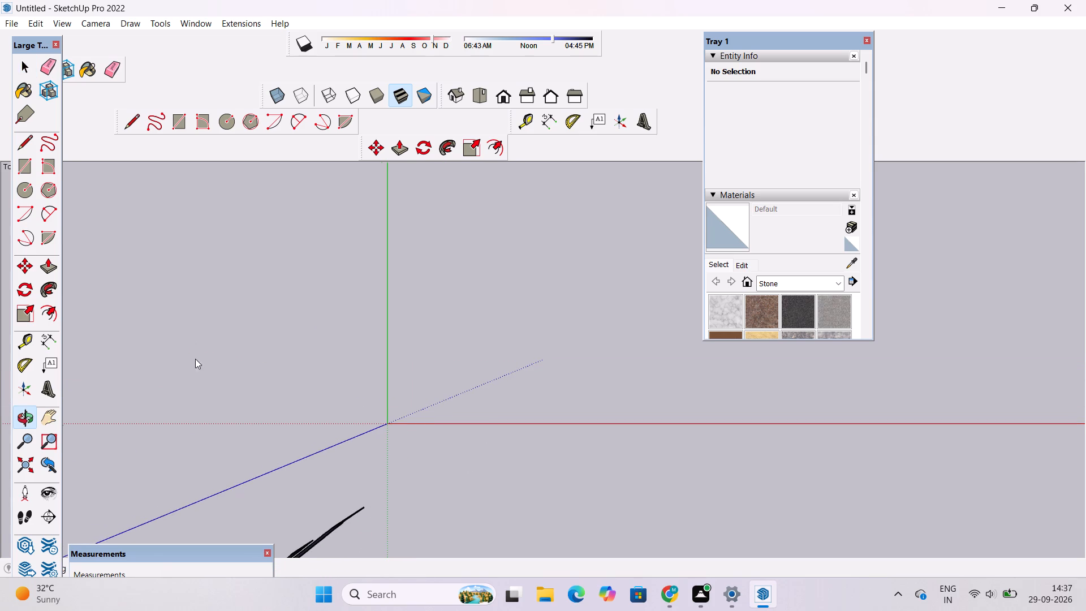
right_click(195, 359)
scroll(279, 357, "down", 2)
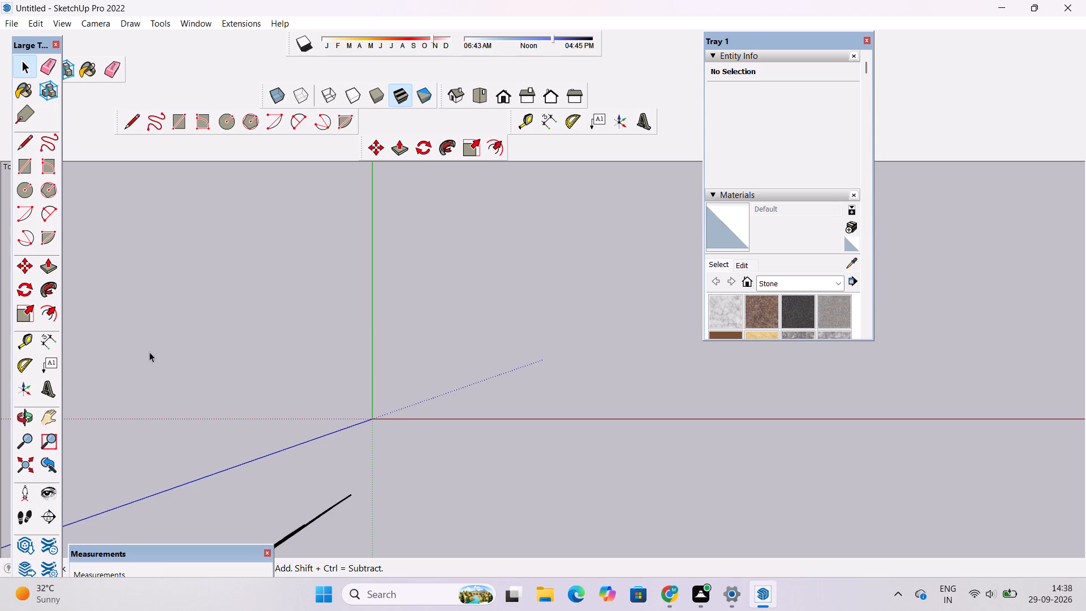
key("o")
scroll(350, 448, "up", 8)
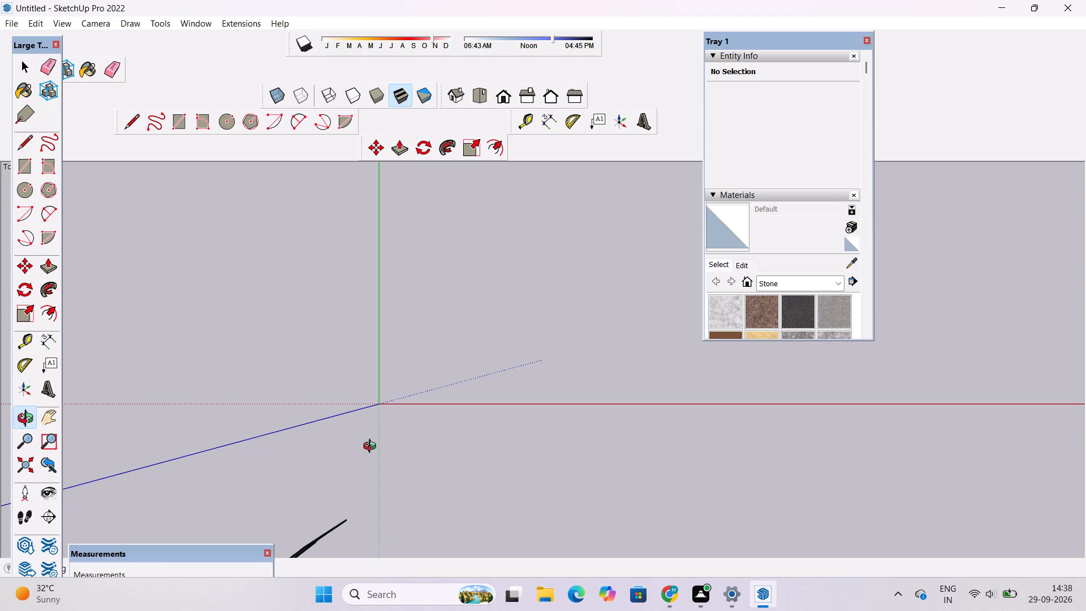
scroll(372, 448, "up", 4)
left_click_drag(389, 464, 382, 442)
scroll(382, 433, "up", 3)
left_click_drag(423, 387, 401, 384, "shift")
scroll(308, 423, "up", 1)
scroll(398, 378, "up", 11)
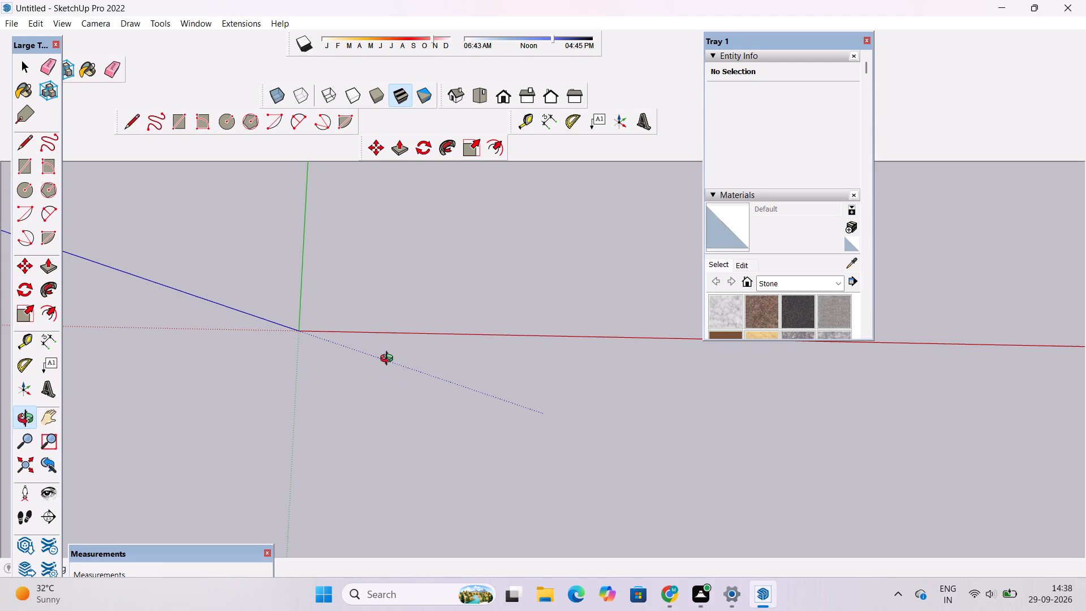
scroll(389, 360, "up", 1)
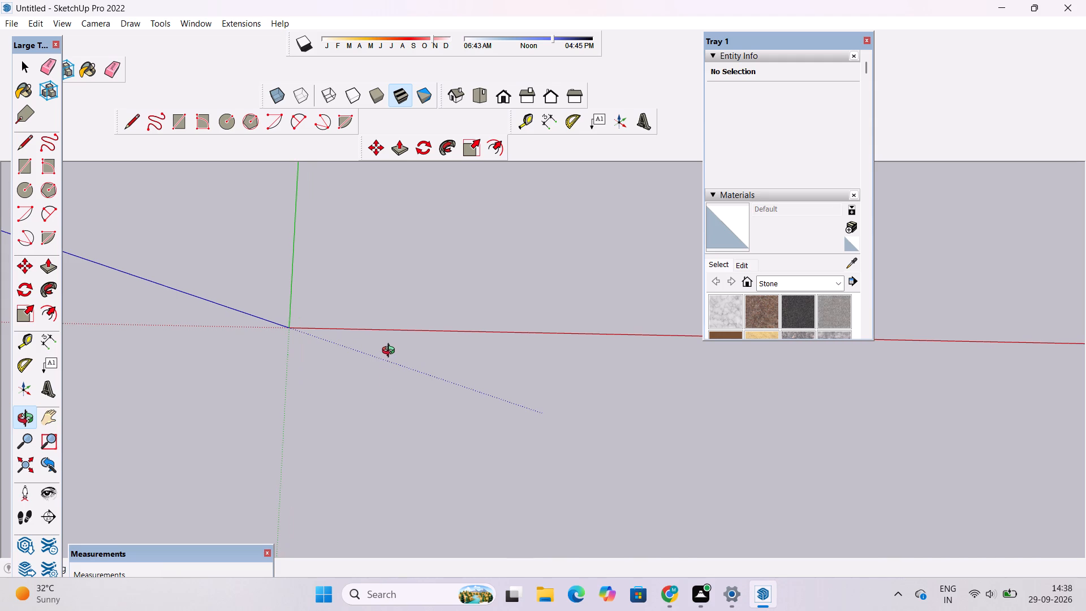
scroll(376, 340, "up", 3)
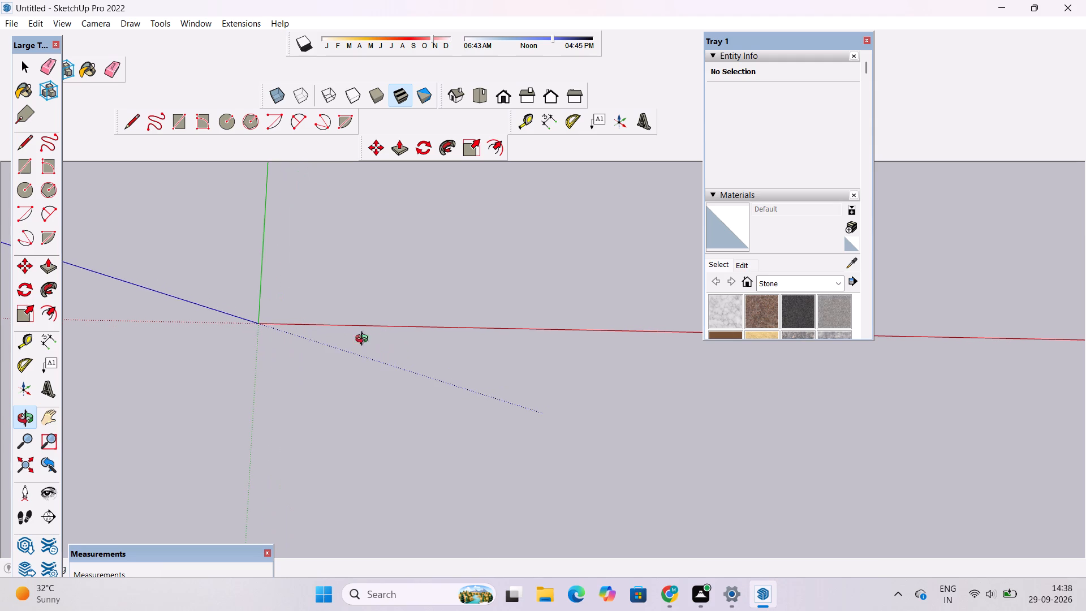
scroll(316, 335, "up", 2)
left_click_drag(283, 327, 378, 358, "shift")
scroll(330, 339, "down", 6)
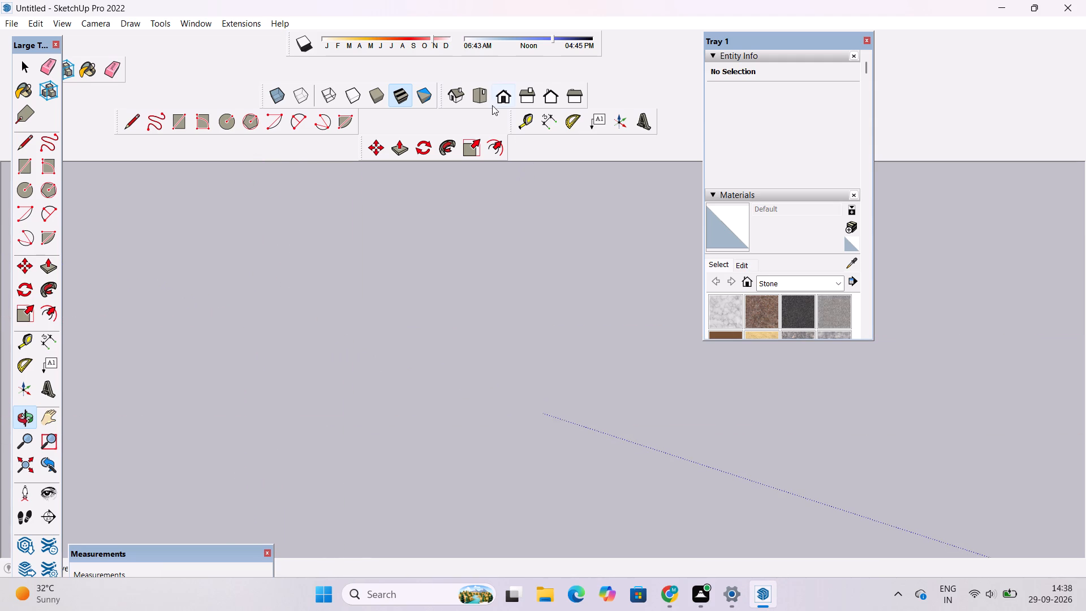
Reset the camera to the standard Top view and bring the axes origin closer.
left_click(485, 98)
scroll(347, 204, "down", 9)
scroll(563, 211, "up", 2)
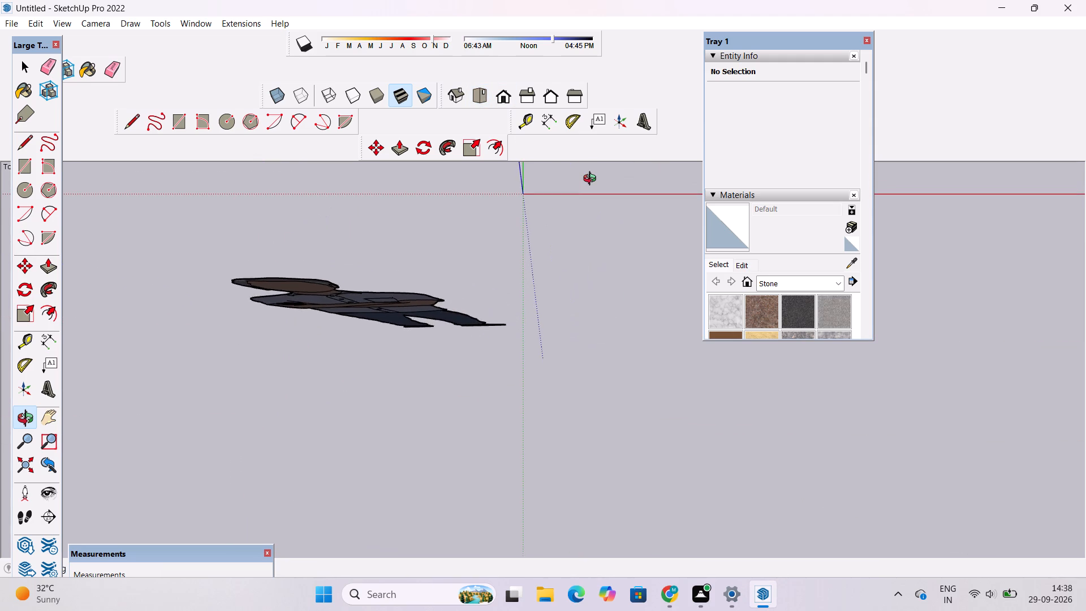
scroll(592, 180, "up", 5)
scroll(551, 207, "up", 1)
scroll(559, 157, "up", 5)
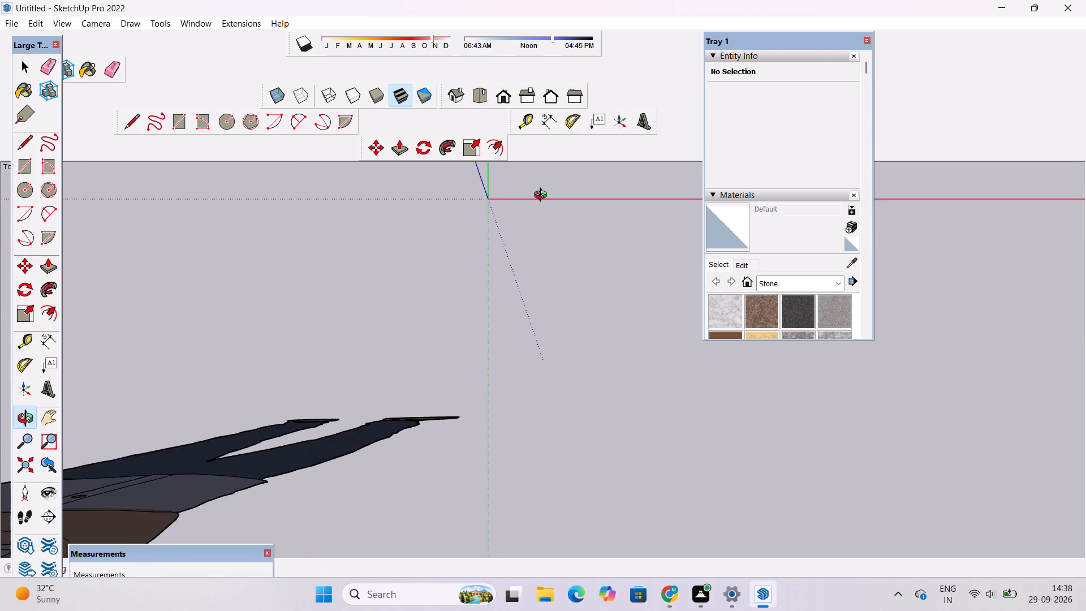
scroll(543, 196, "up", 11)
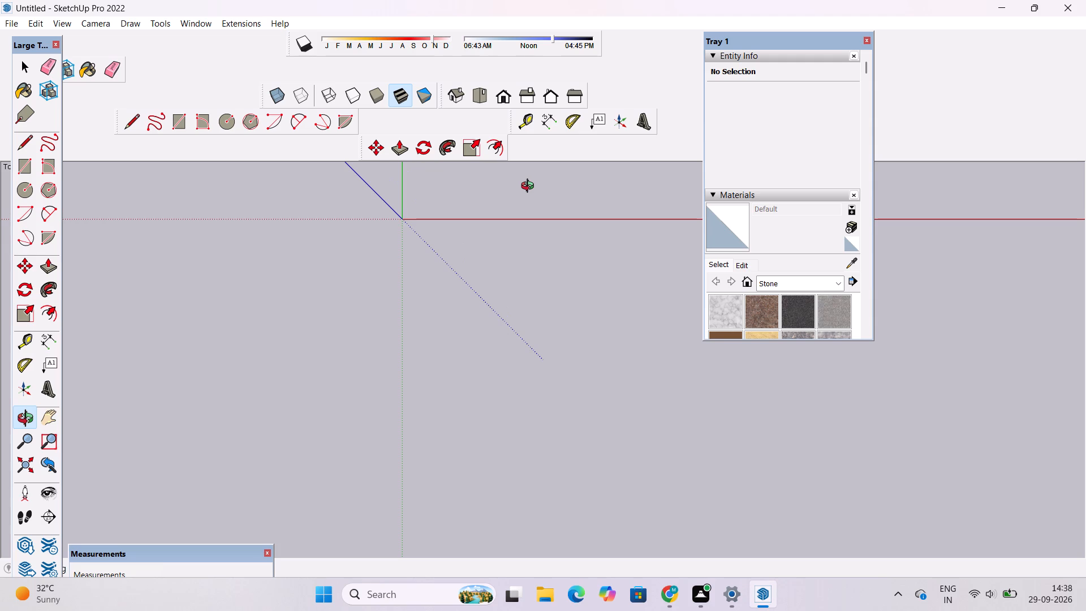
scroll(530, 187, "up", 8)
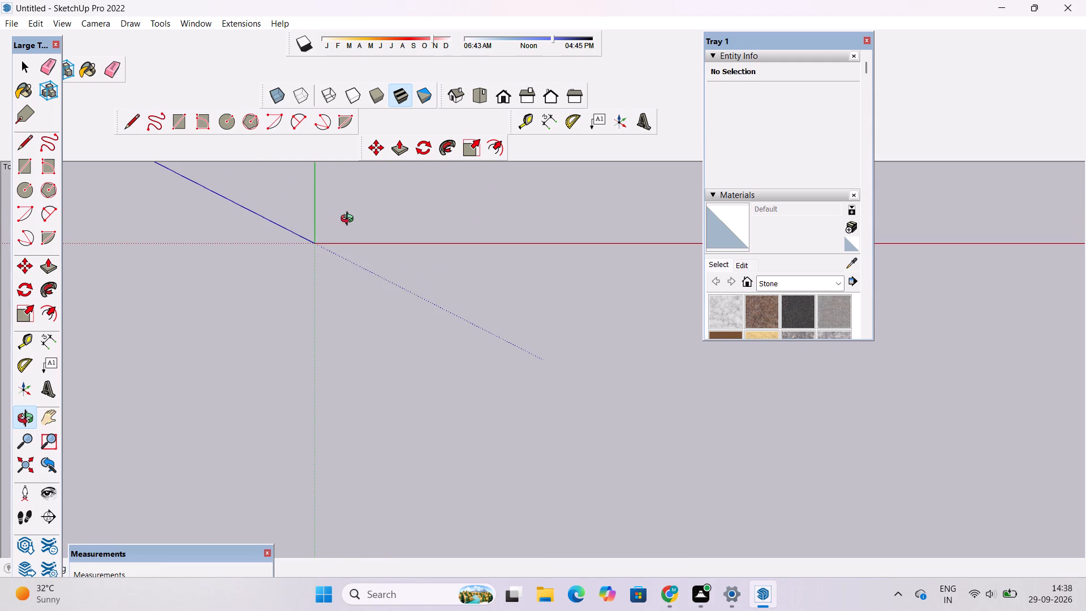
scroll(350, 219, "up", 18)
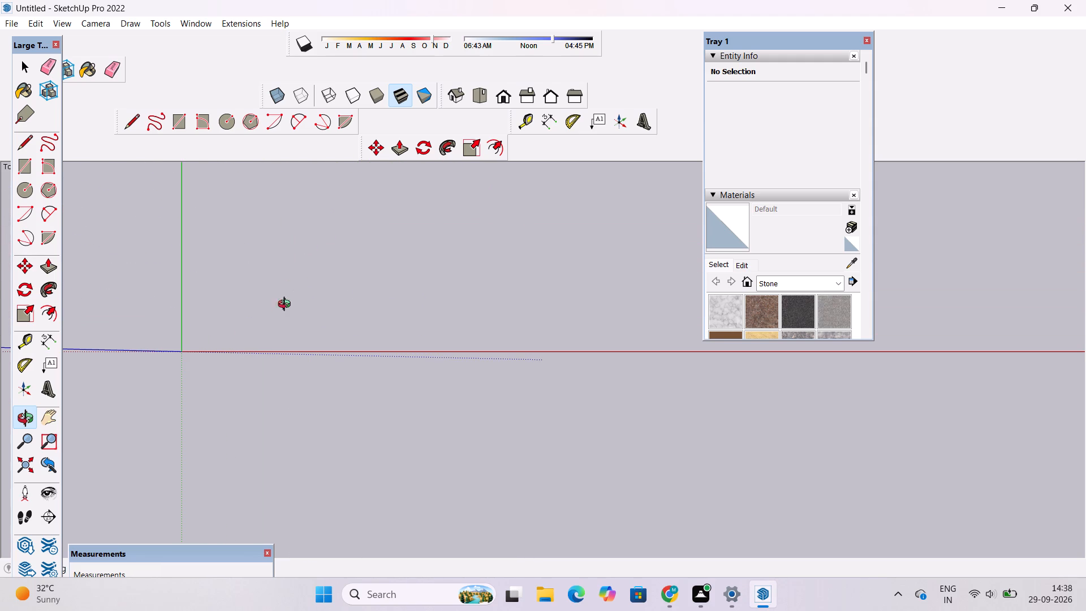
scroll(169, 365, "up", 9)
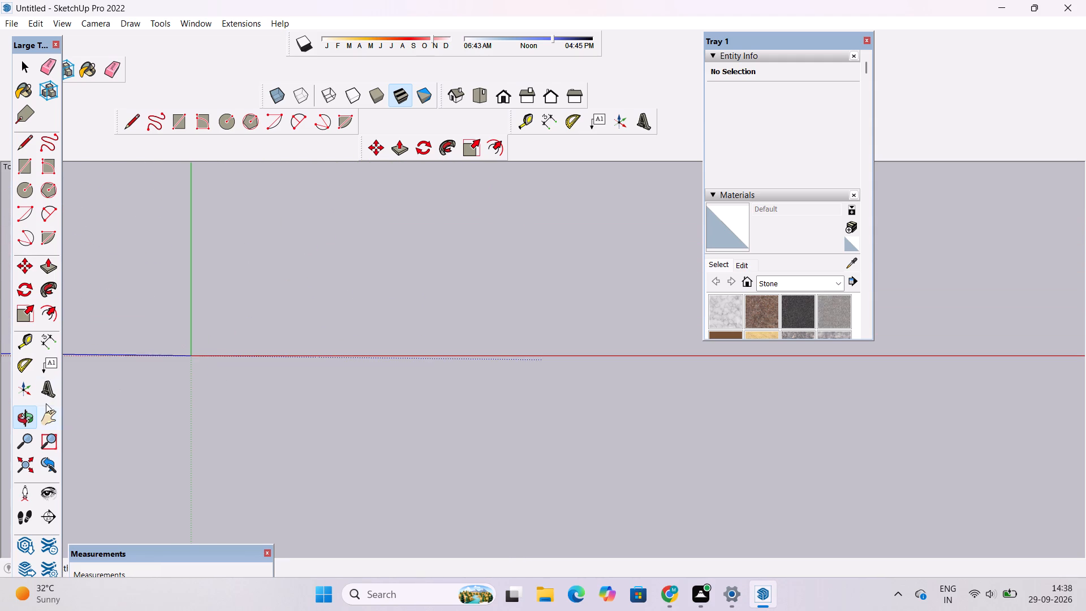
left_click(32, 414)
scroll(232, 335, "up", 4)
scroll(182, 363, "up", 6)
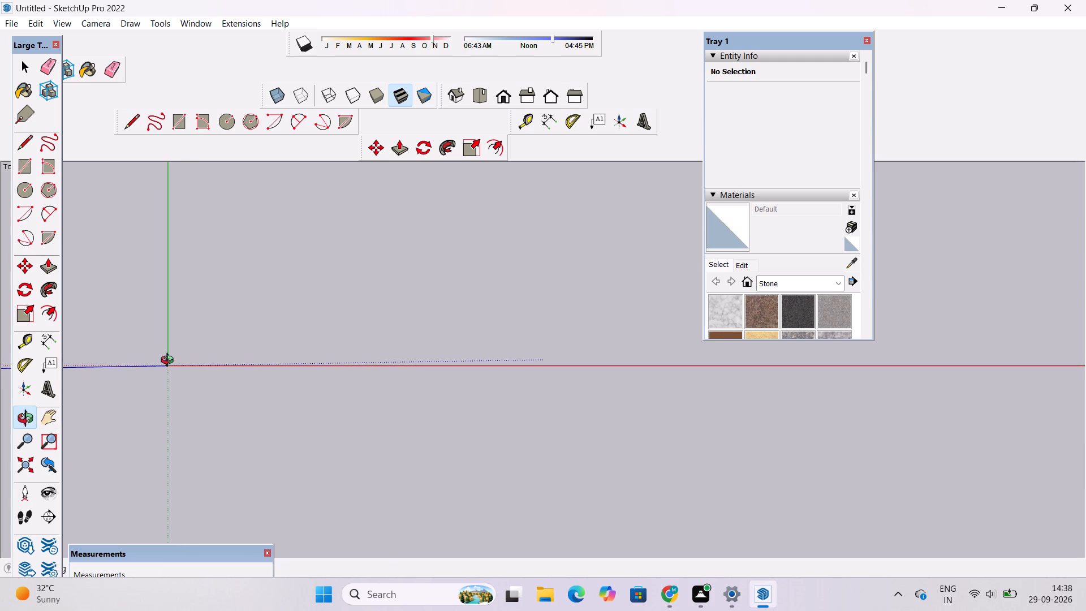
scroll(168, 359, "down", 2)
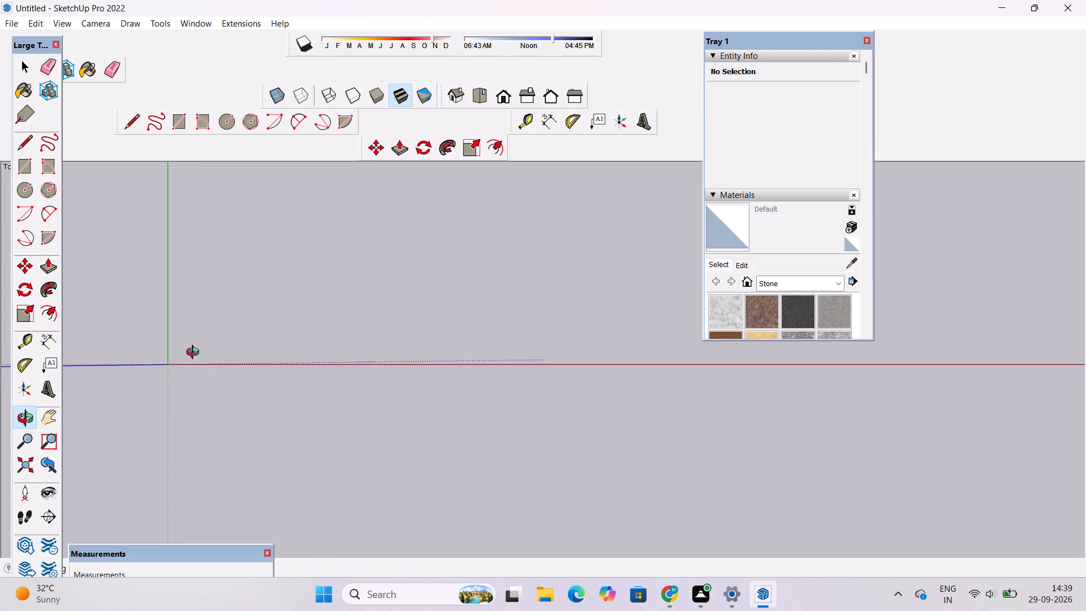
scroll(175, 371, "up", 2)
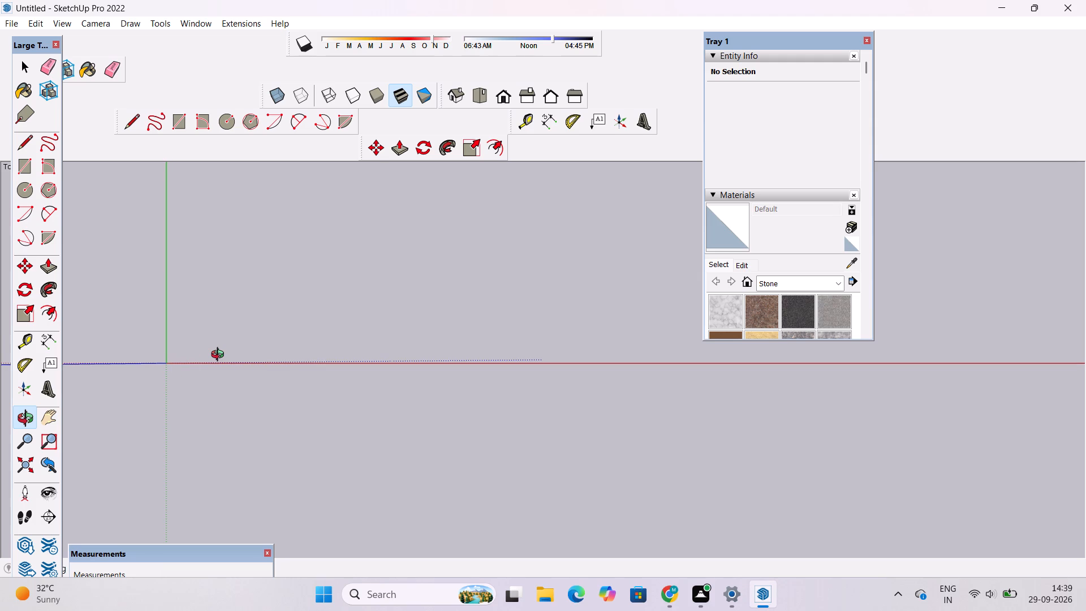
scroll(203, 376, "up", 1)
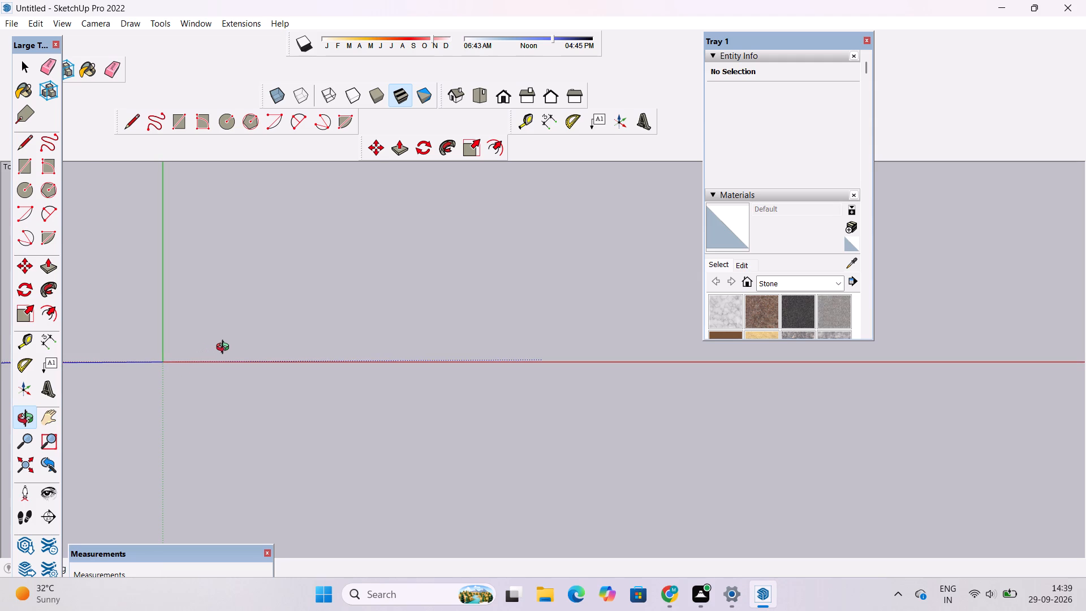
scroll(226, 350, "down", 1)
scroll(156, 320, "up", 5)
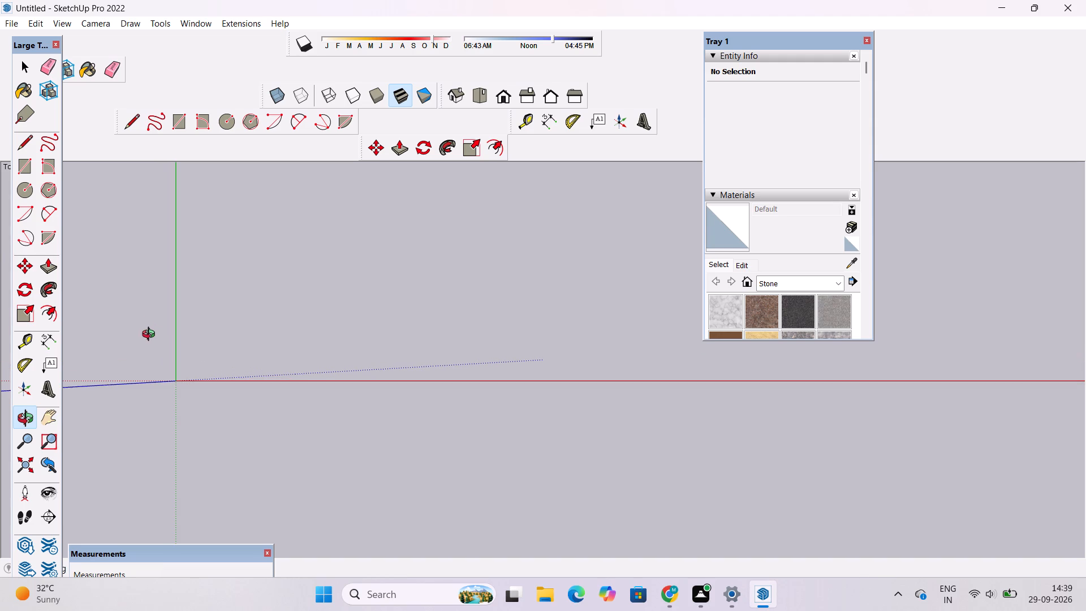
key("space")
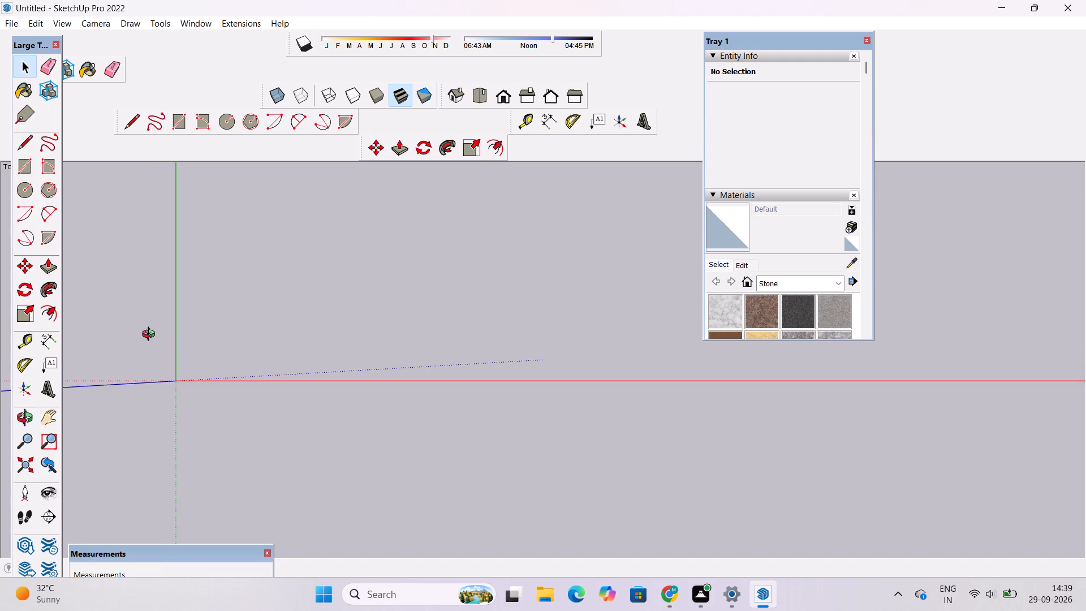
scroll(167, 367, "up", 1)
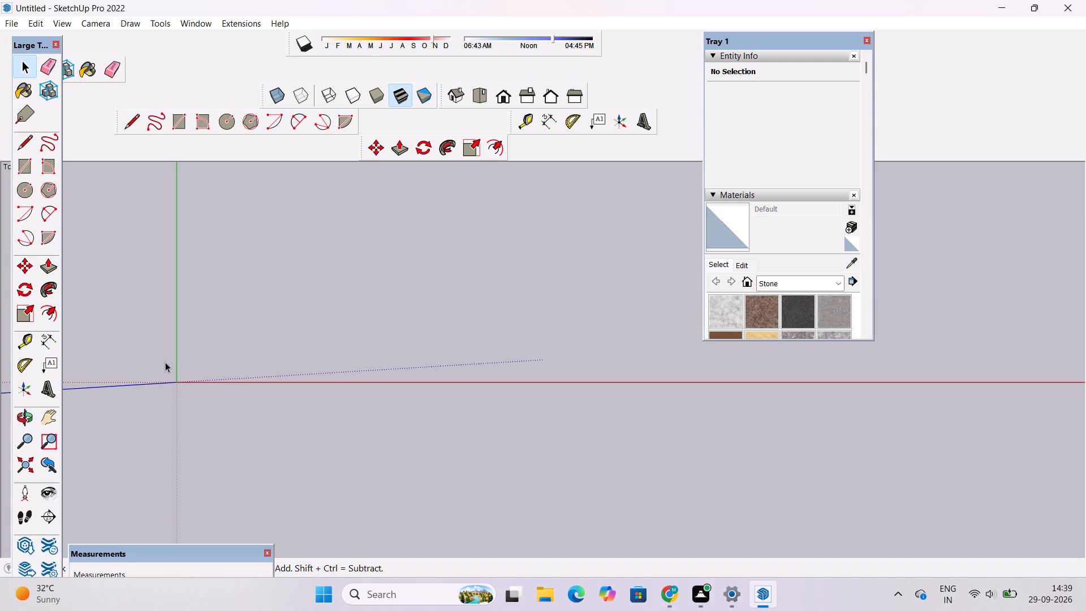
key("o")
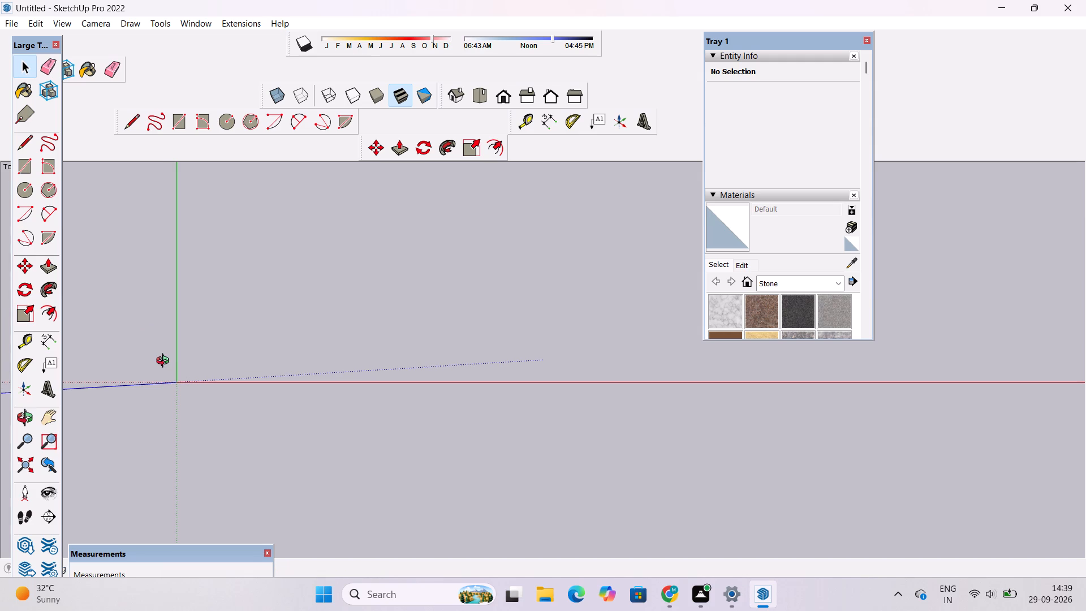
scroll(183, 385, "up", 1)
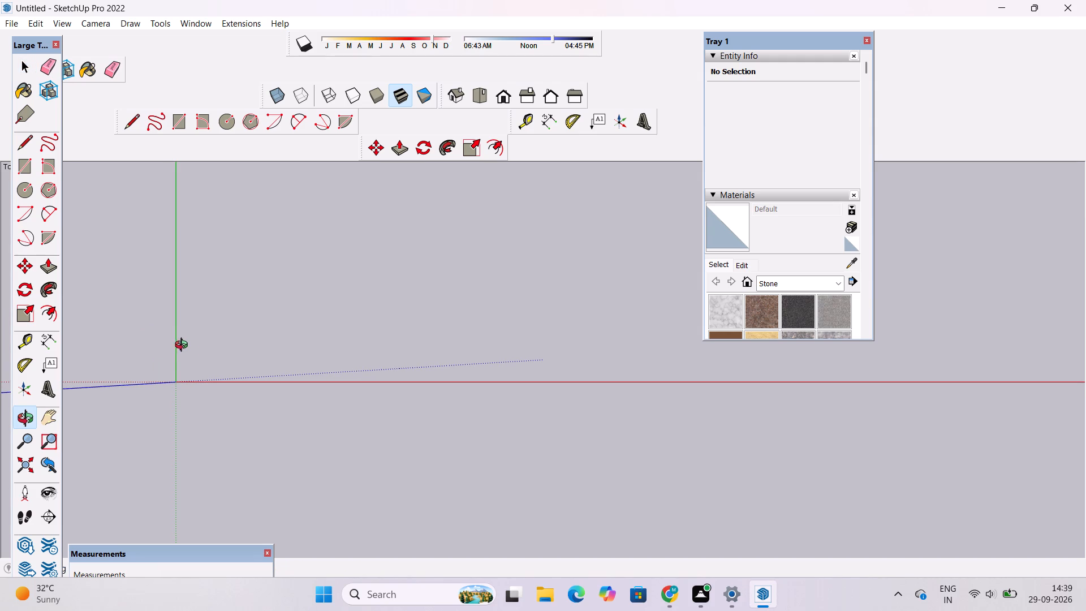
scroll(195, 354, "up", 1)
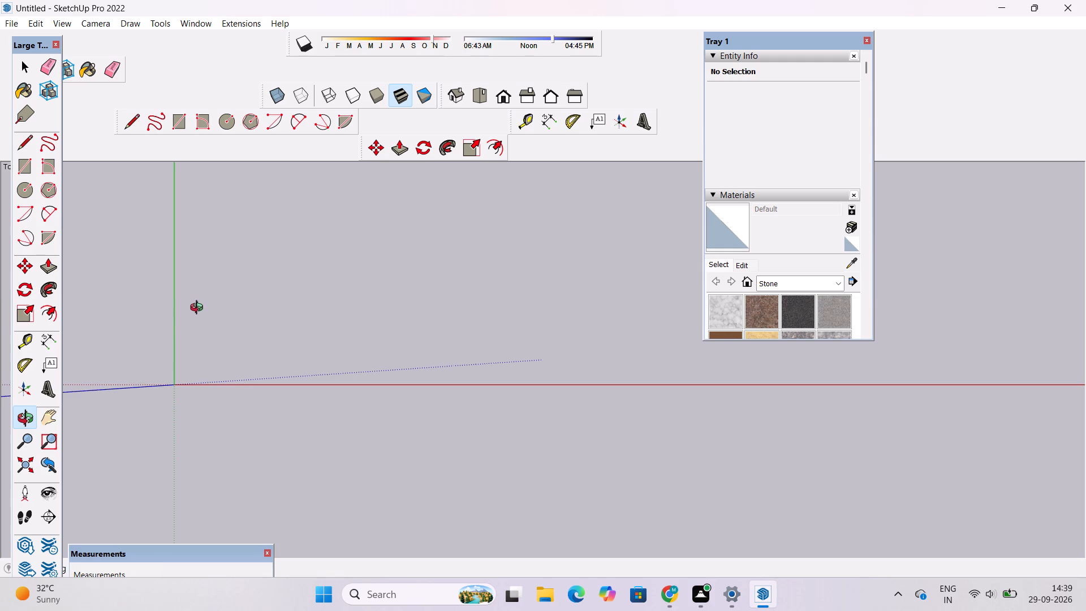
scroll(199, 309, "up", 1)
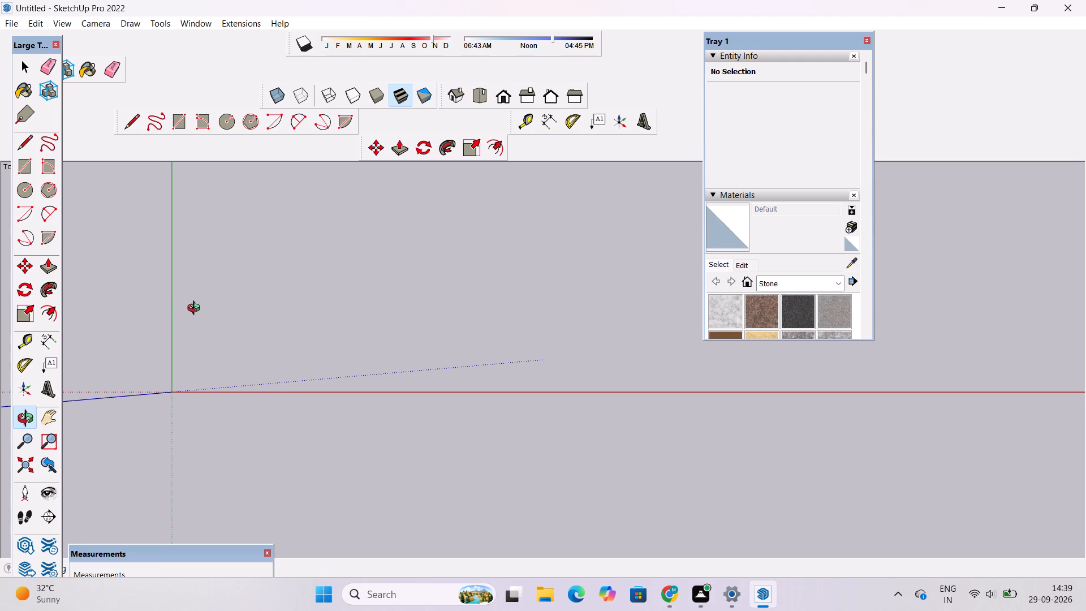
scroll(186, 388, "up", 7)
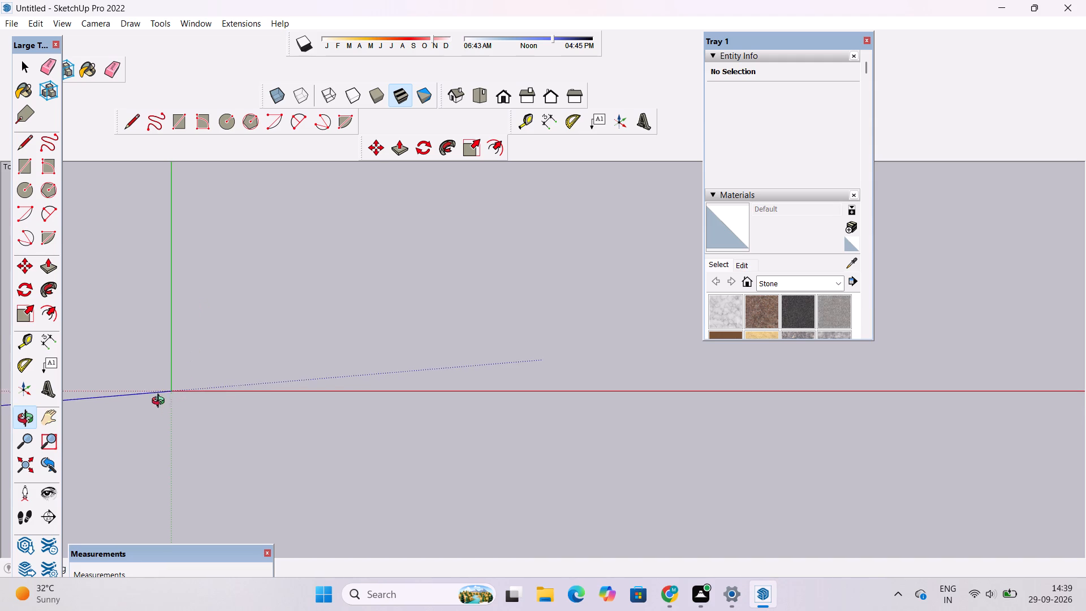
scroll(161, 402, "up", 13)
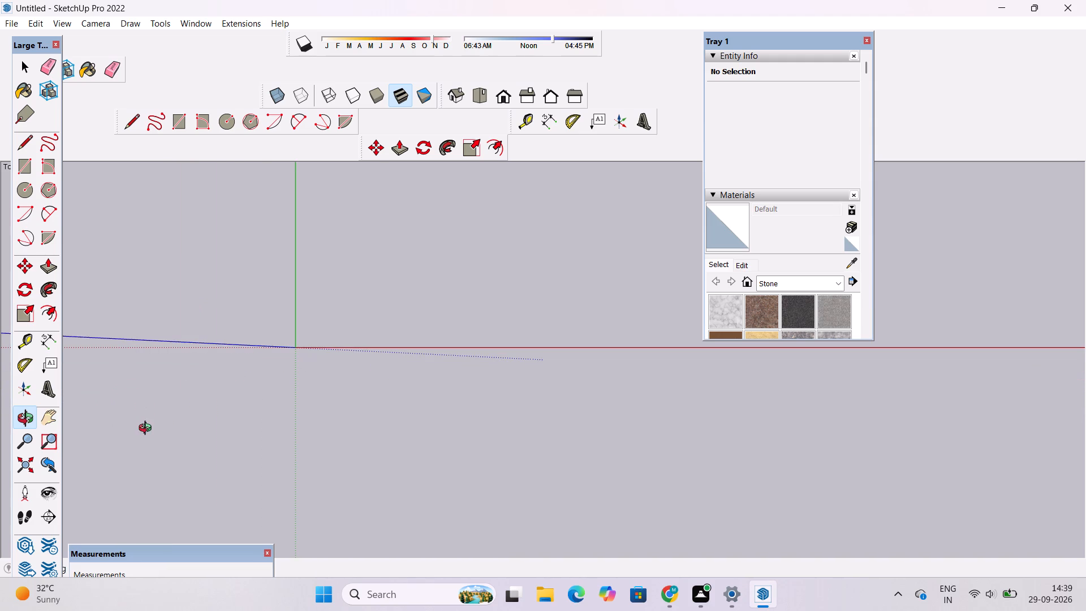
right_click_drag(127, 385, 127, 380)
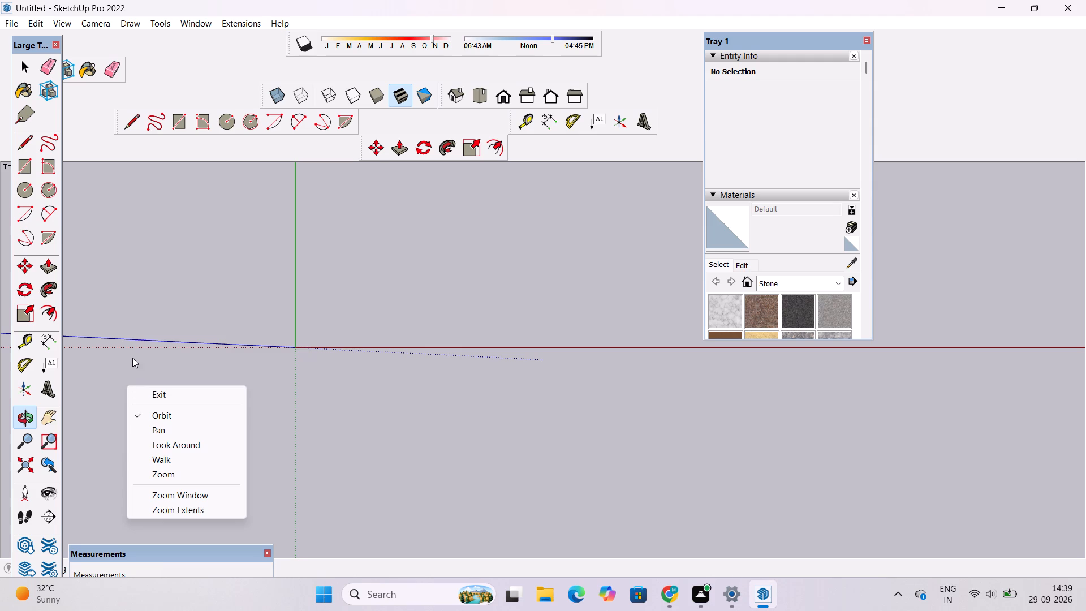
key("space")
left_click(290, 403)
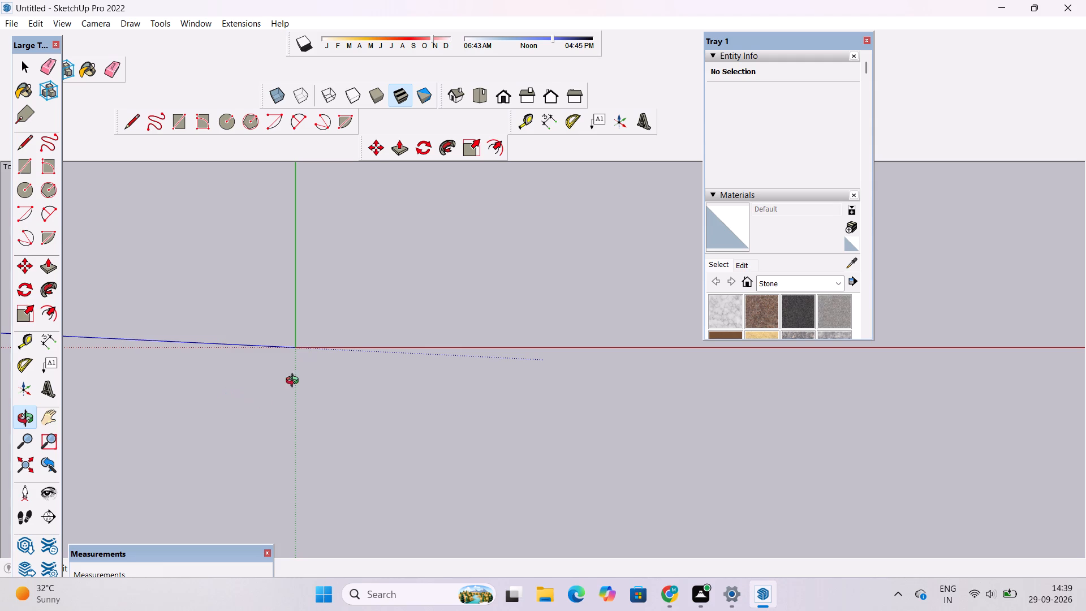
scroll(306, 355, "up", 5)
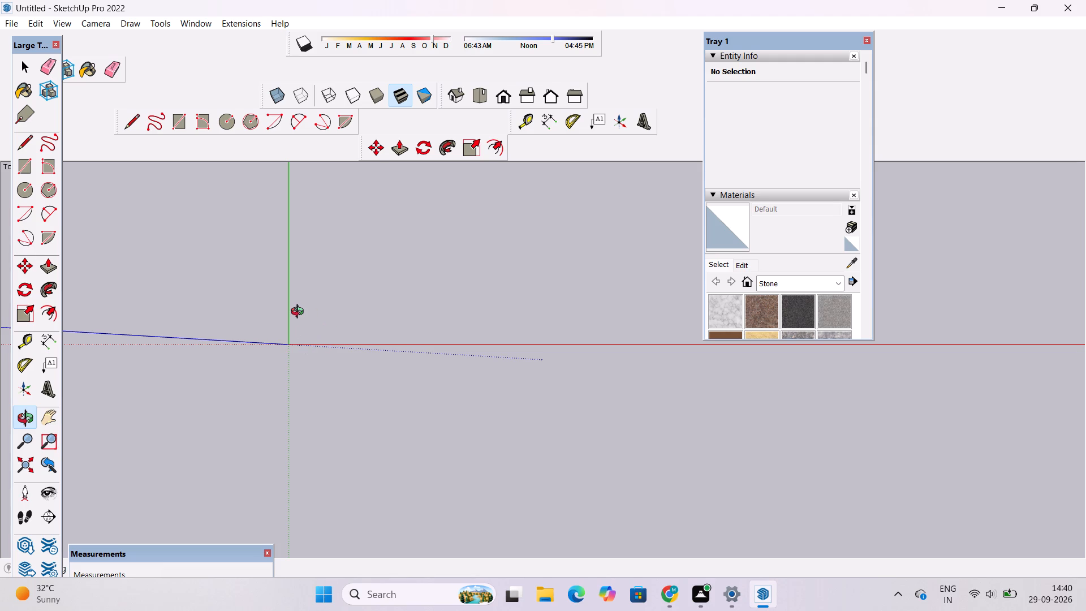
Reset the camera to the standard Top view and bring the axes origin into close view.
scroll(300, 356, "up", 5)
left_click_drag(294, 348, 295, 338)
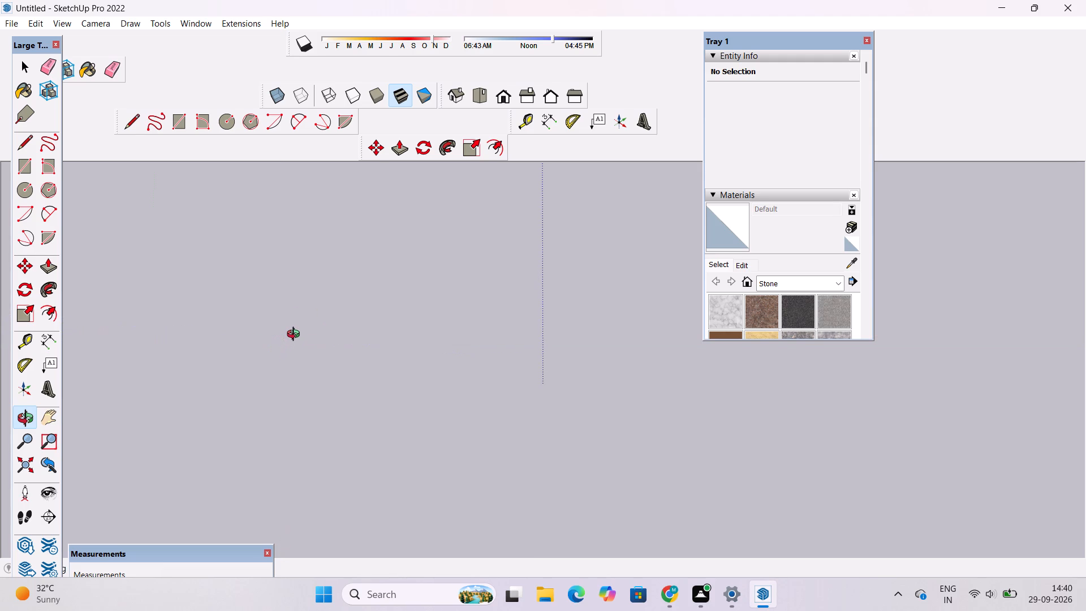
scroll(294, 333, "up", 2)
left_click_drag(290, 325, 305, 346, "shift")
scroll(268, 314, "down", 11)
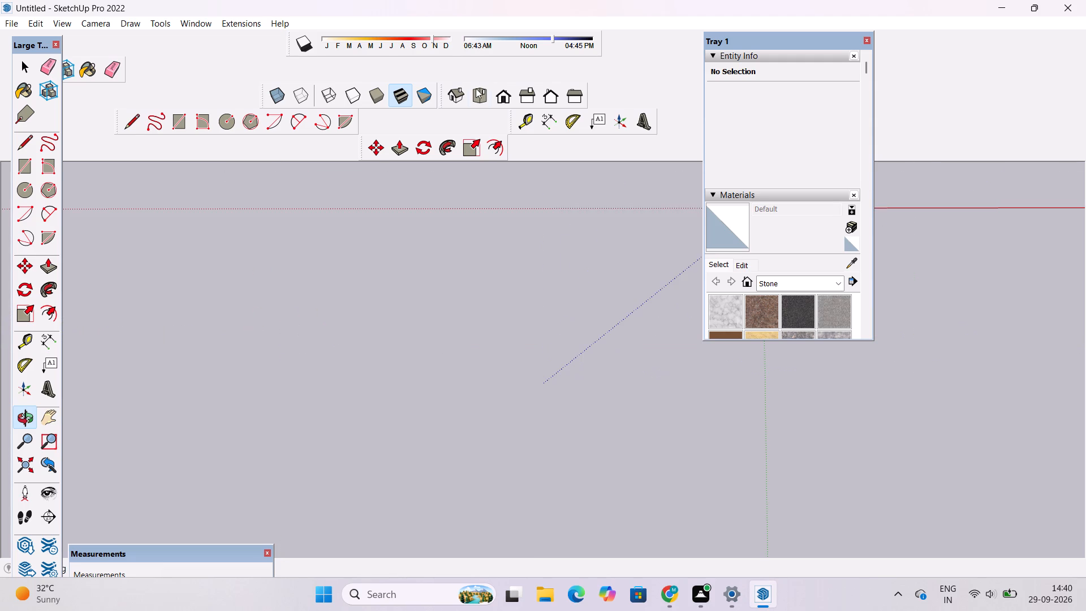
left_click(473, 93)
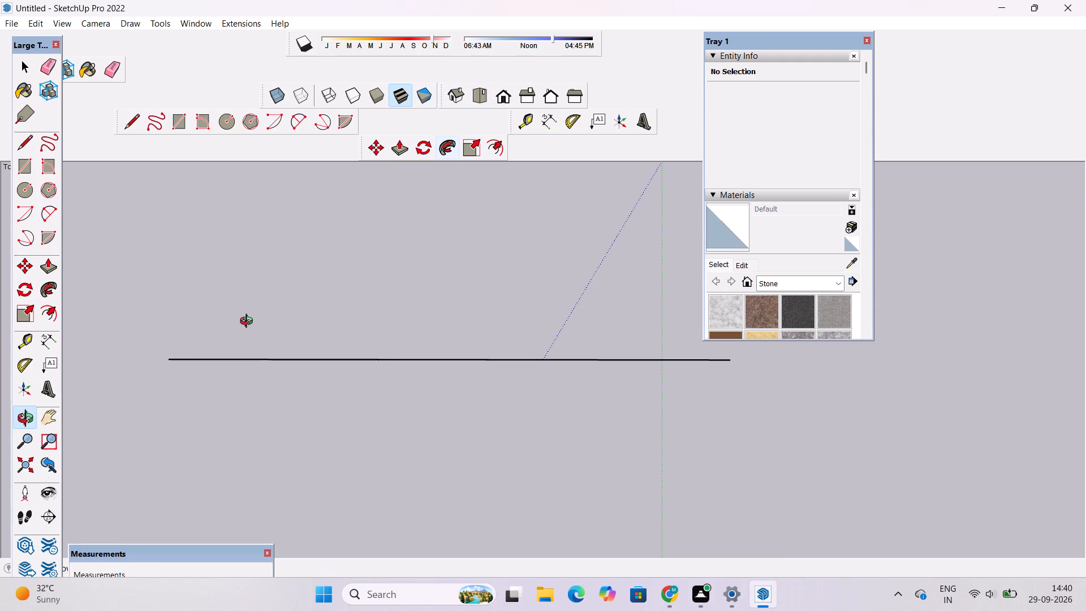
scroll(80, 391, "down", 1)
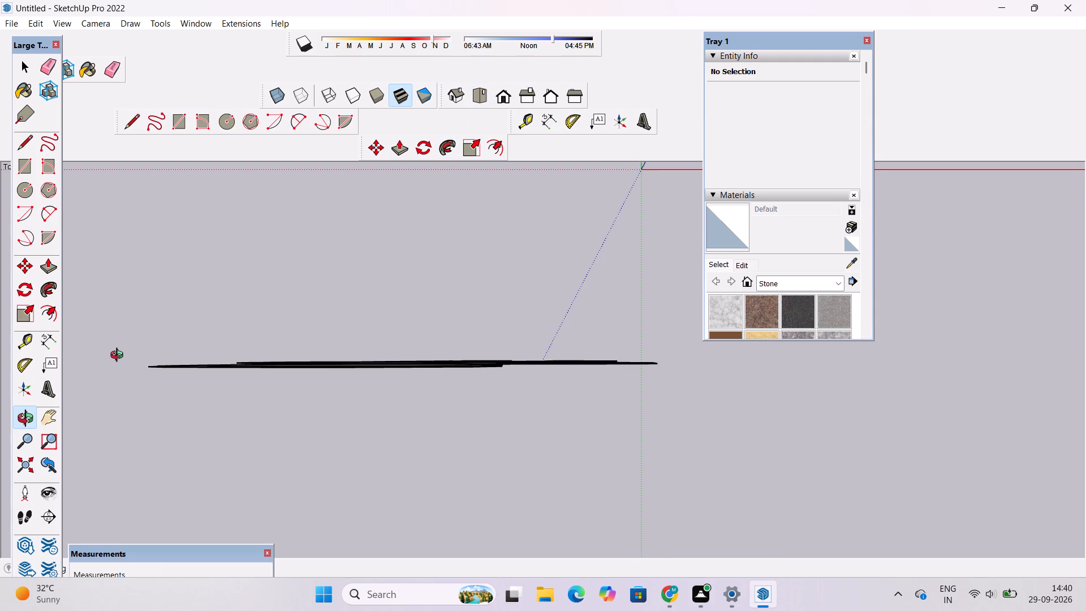
scroll(119, 356, "down", 3)
scroll(166, 303, "down", 5)
scroll(169, 252, "down", 4)
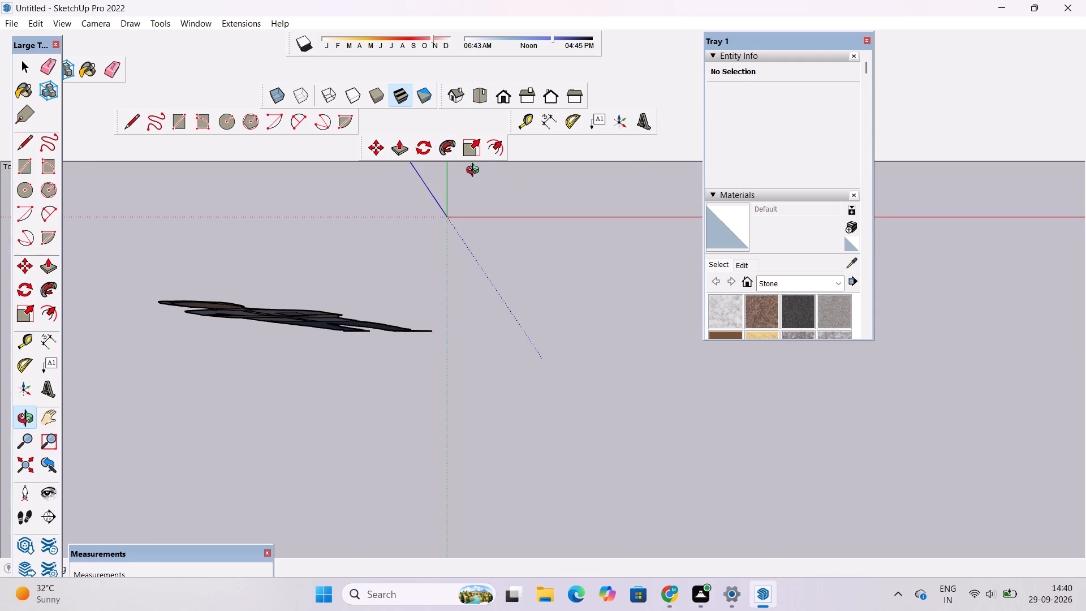
scroll(482, 184, "up", 4)
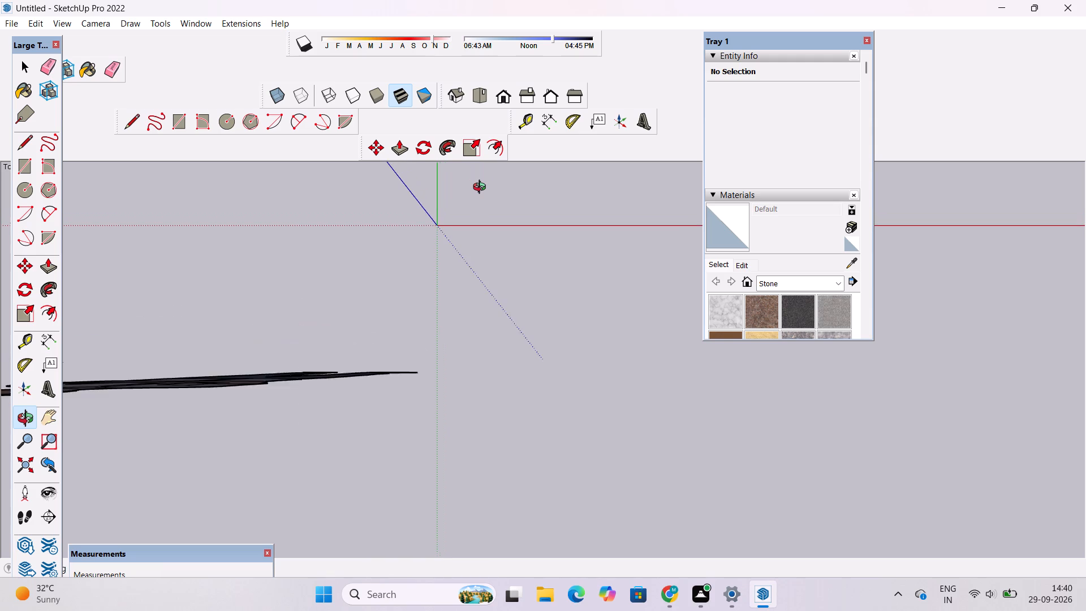
scroll(482, 188, "up", 12)
scroll(445, 216, "up", 3)
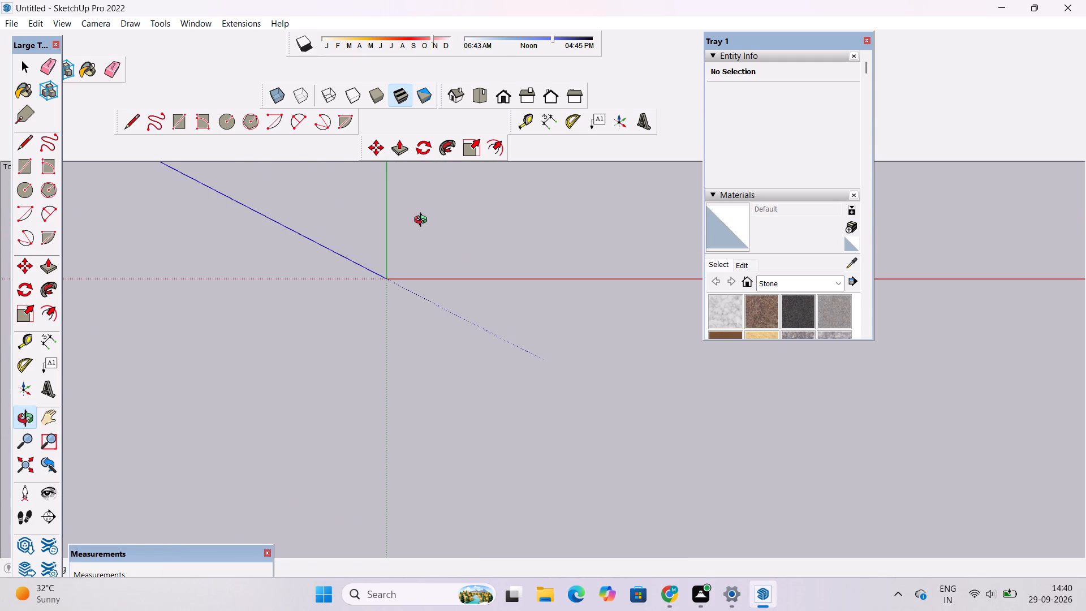
scroll(423, 221, "up", 1)
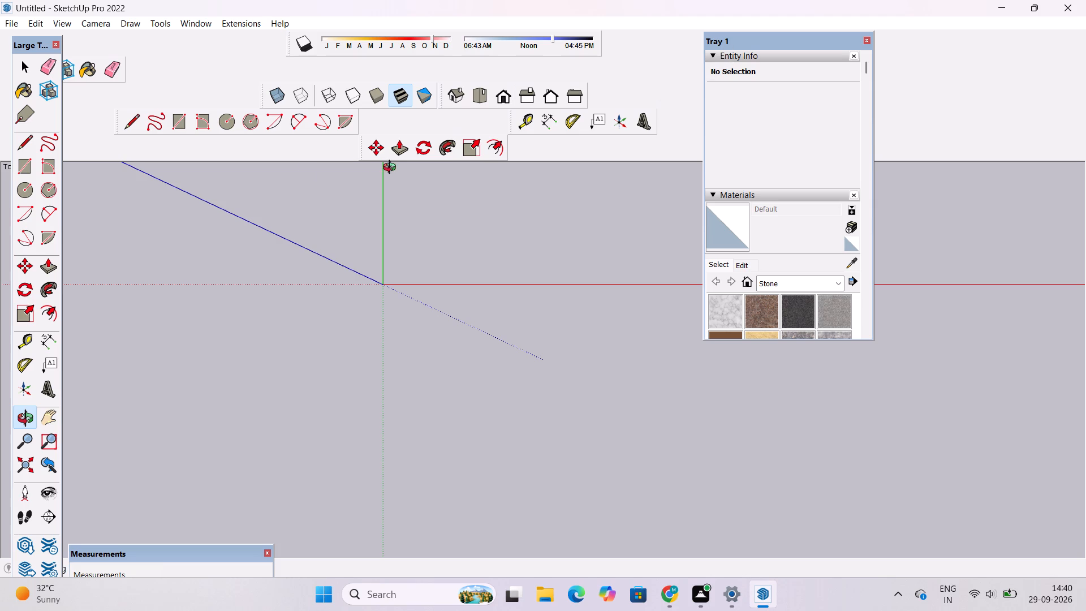
Move the floating Tray 1 aside to uncover more of the drawing area around the axes.
left_click(27, 268)
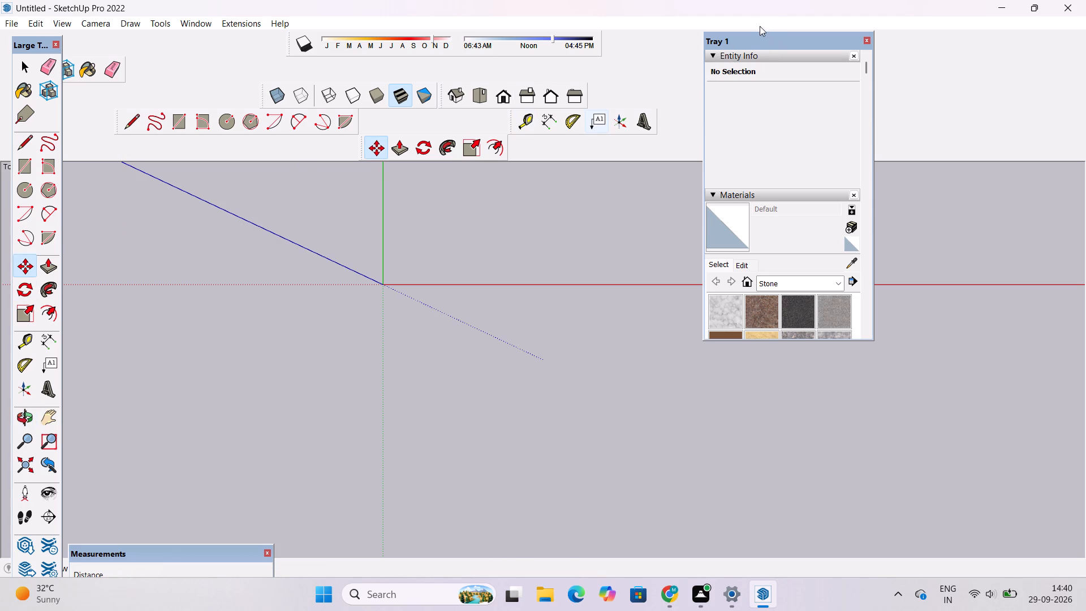
left_click_drag(754, 38, 1010, 30)
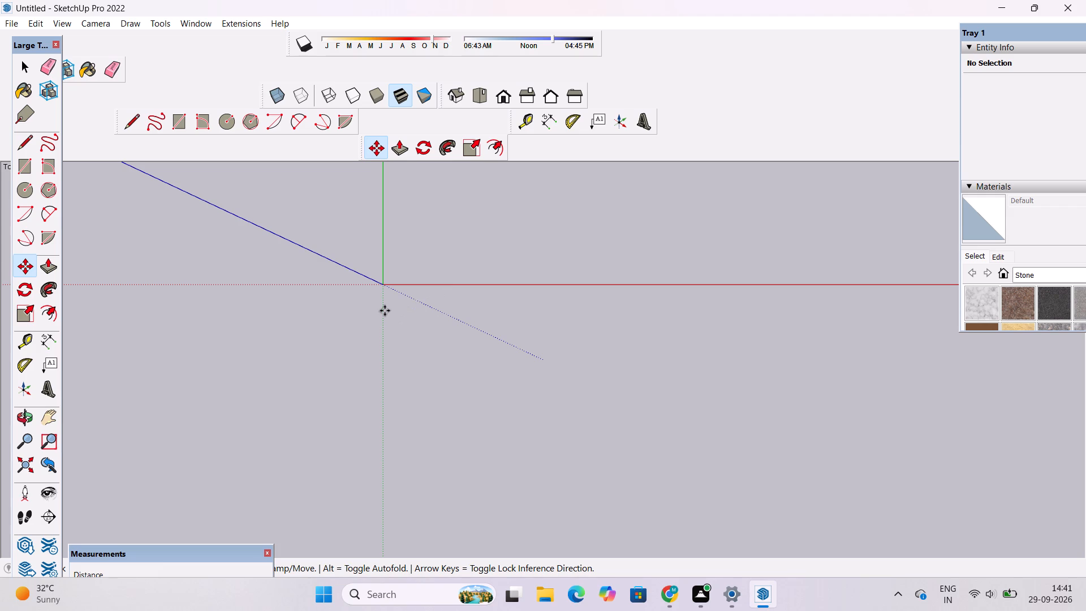
Reapply the standard Top view, then adjust it to a close, slightly tilted view of the axes origin.
scroll(437, 227, "up", 1)
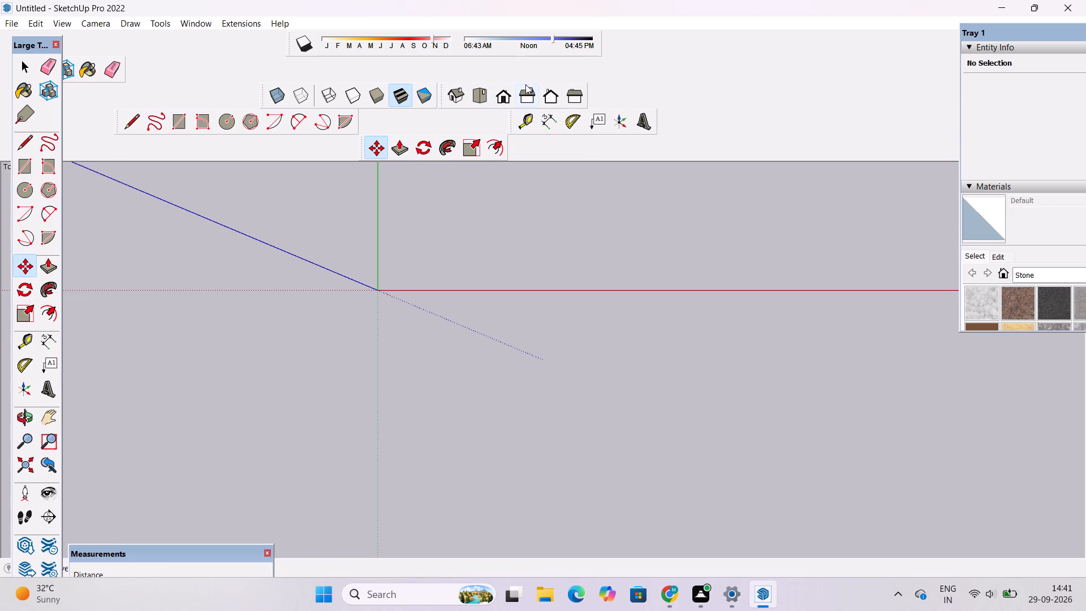
left_click(474, 92)
scroll(471, 290, "up", 4)
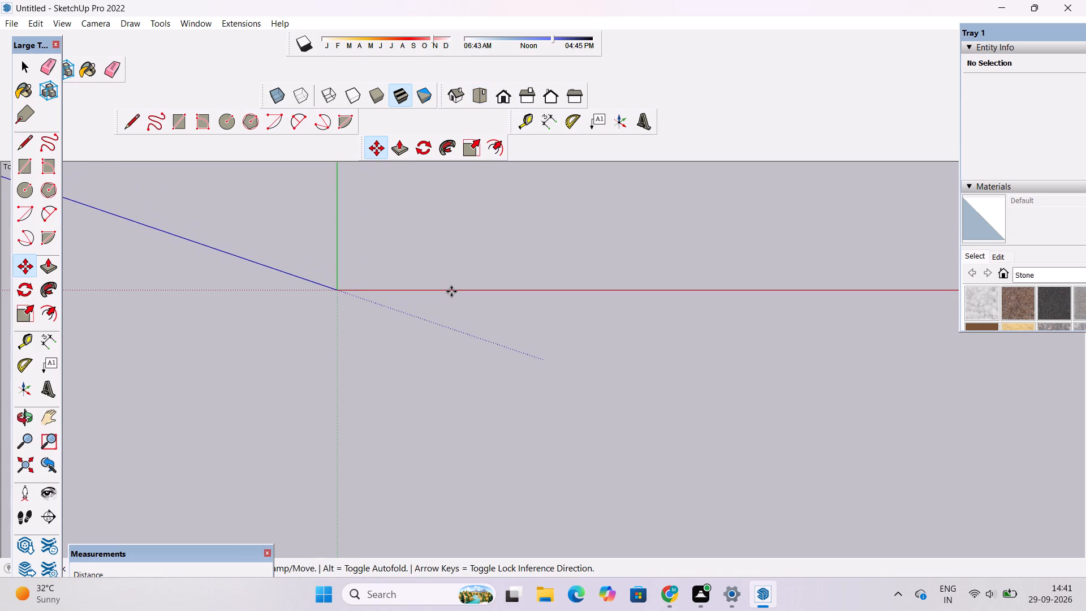
scroll(451, 291, "up", 1)
key("o")
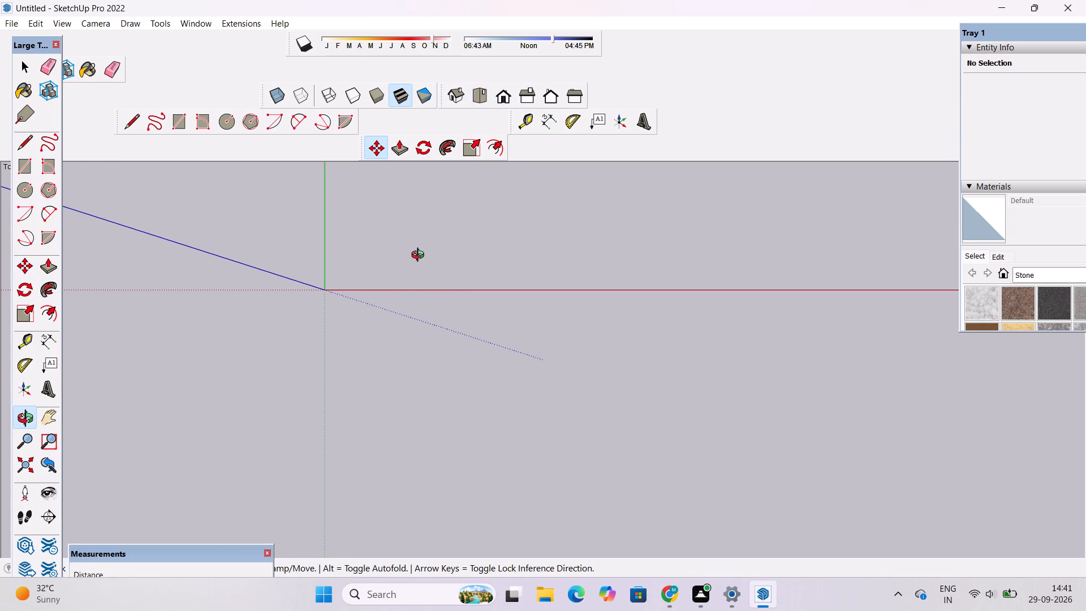
left_click_drag(420, 263, 420, 283, "shift")
scroll(343, 330, "up", 4)
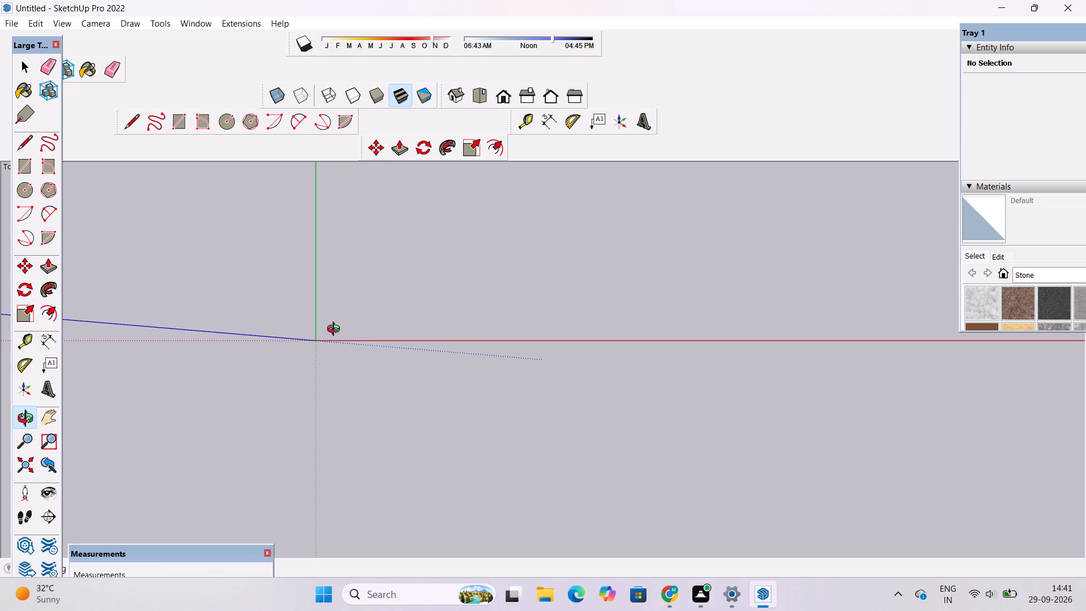
scroll(320, 345, "up", 1)
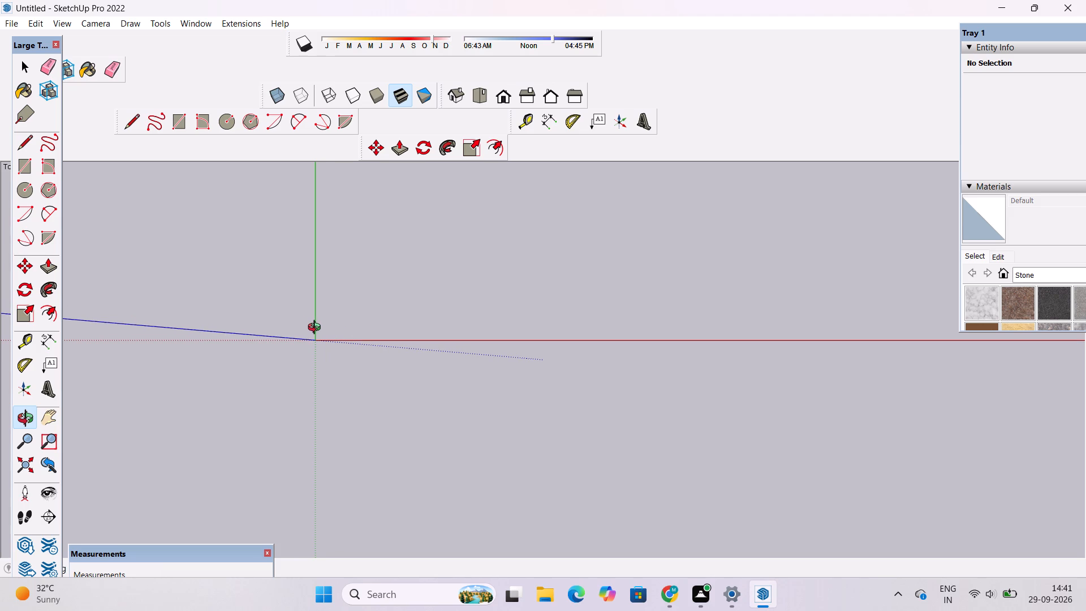
scroll(325, 343, "up", 15)
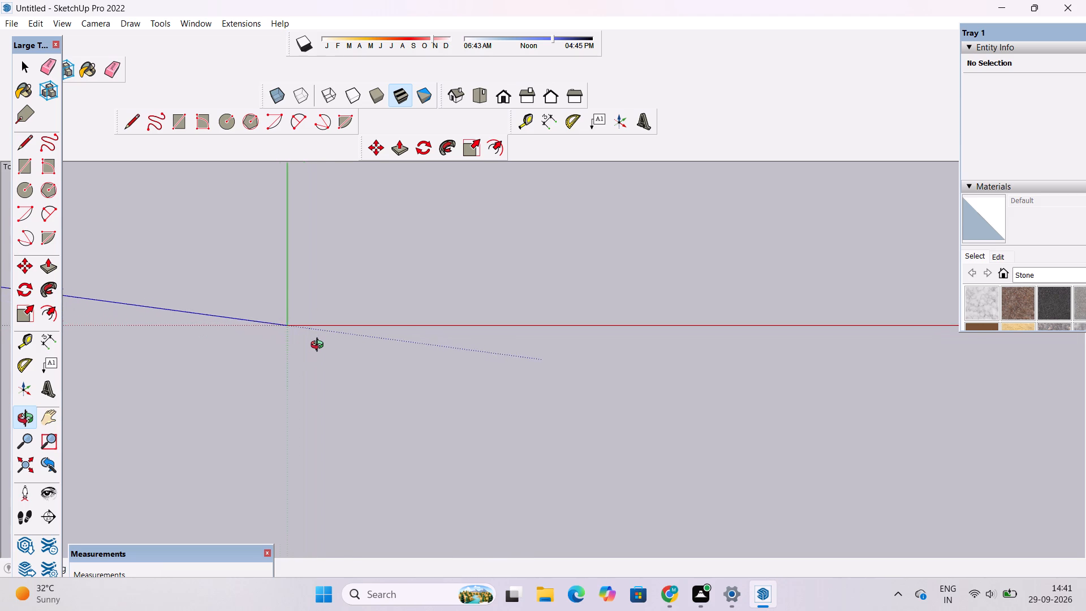
scroll(320, 346, "up", 5)
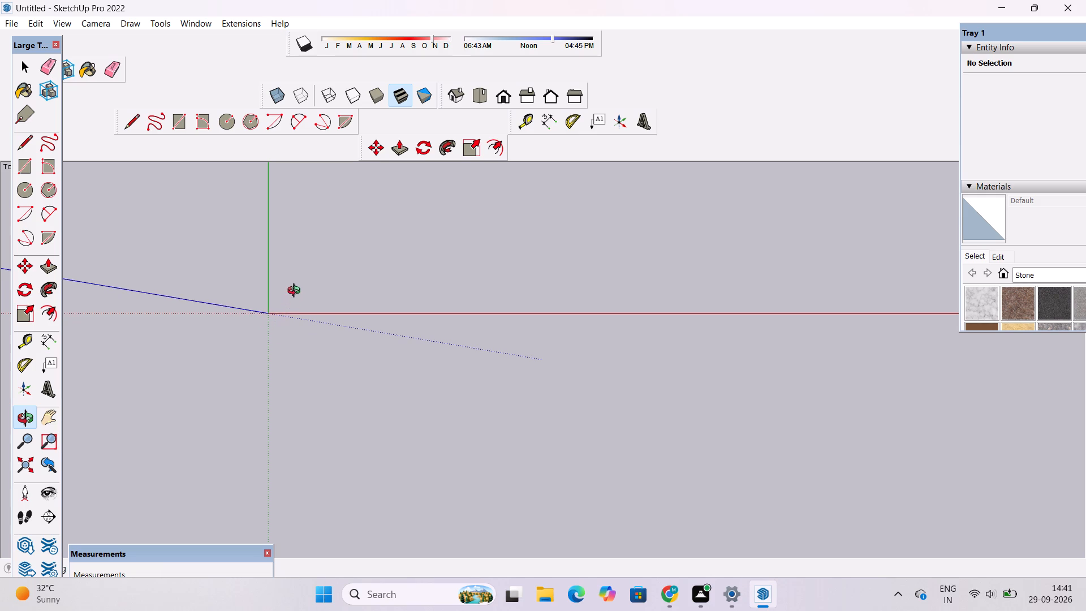
scroll(282, 309, "up", 3)
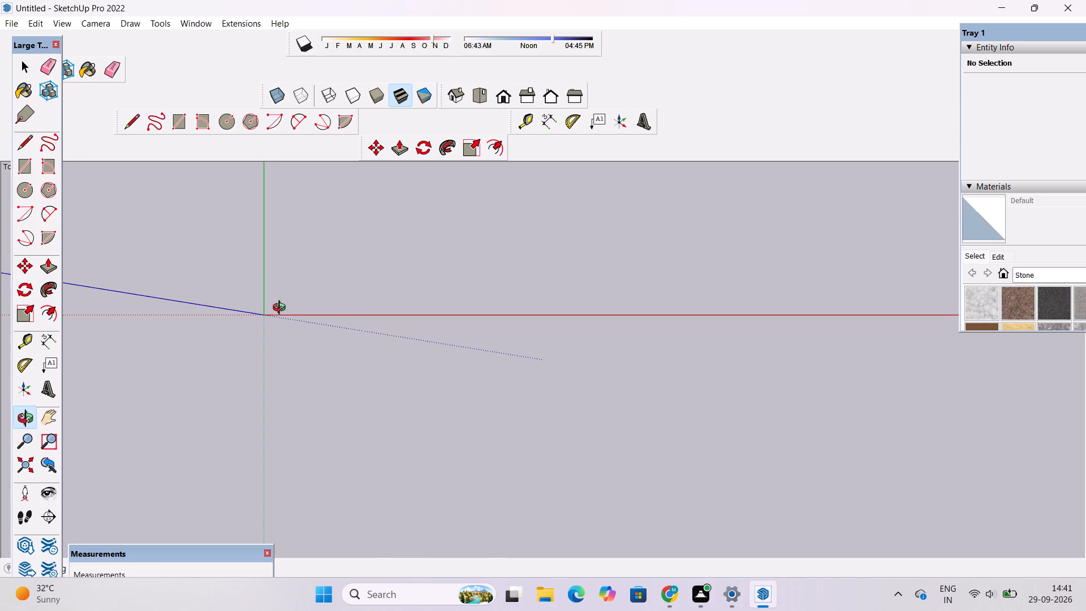
left_click_drag(282, 312, 282, 330, "shift")
scroll(282, 351, "up", 1)
scroll(291, 287, "down", 13)
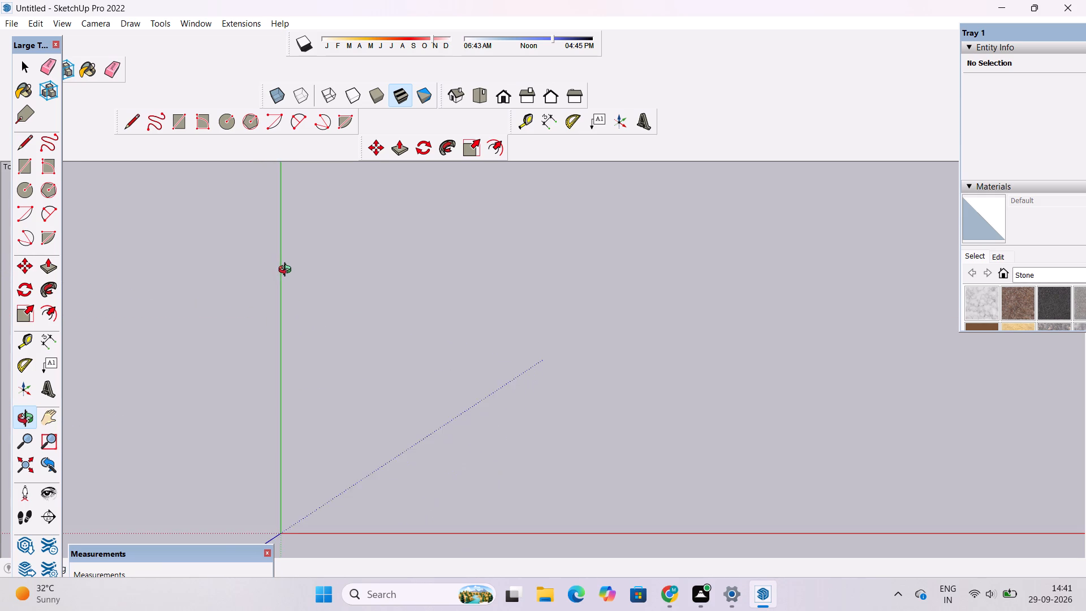
scroll(287, 271, "down", 2)
scroll(286, 221, "down", 7)
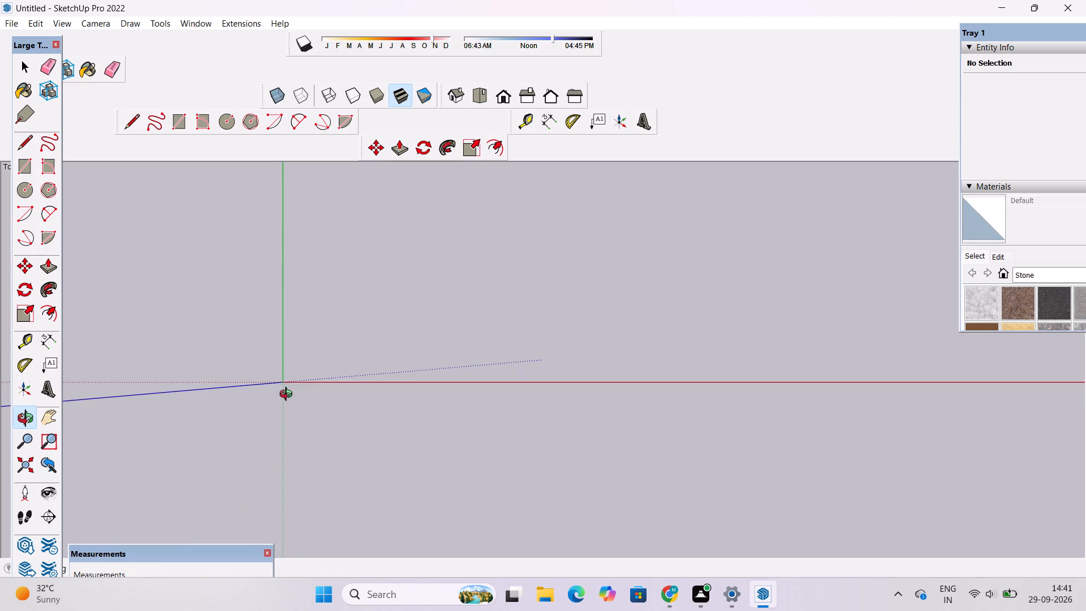
scroll(288, 395, "up", 4)
scroll(292, 326, "up", 1)
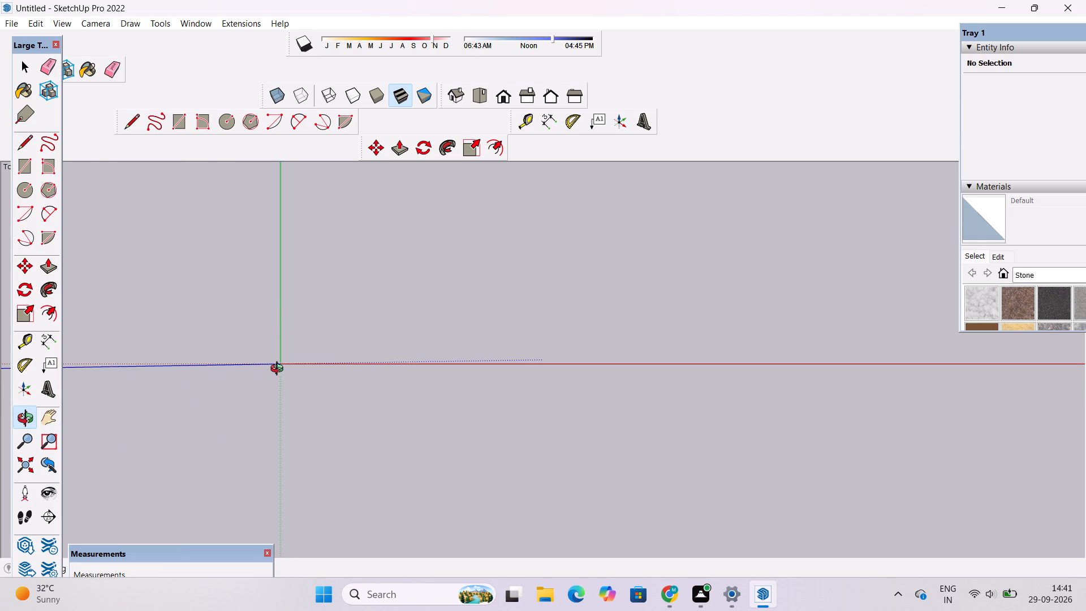
scroll(270, 369, "up", 1)
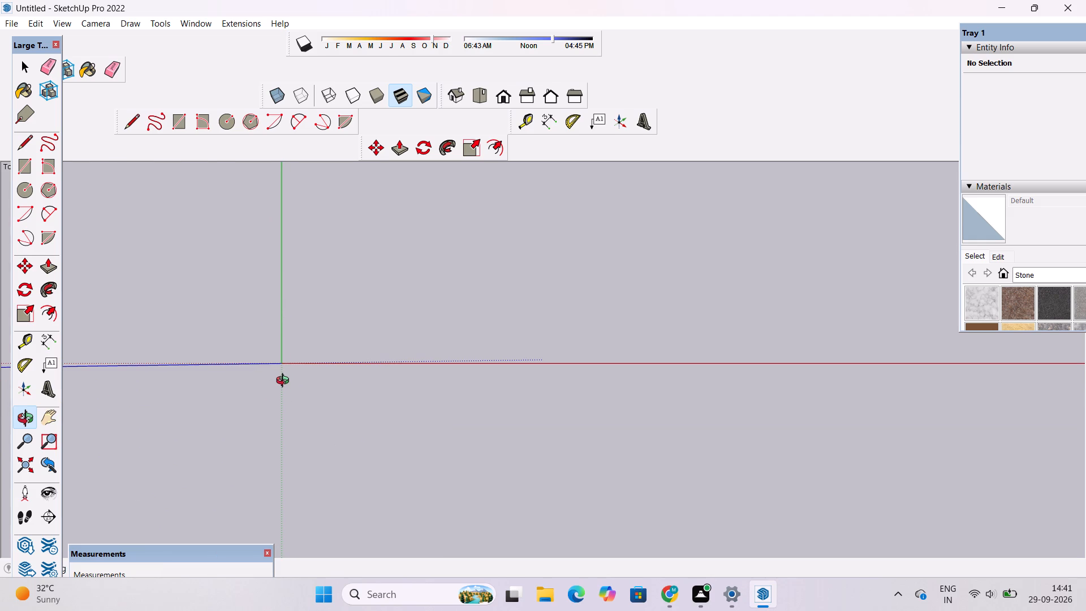
left_click_drag(285, 375, 279, 366)
scroll(280, 339, "down", 3)
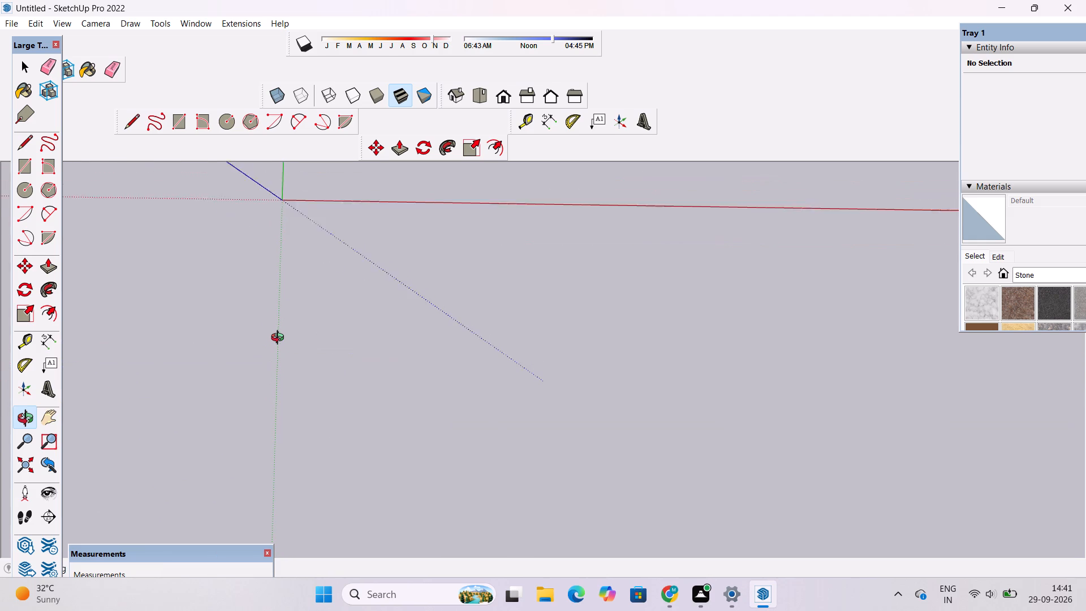
scroll(280, 339, "down", 1)
scroll(282, 353, "up", 3)
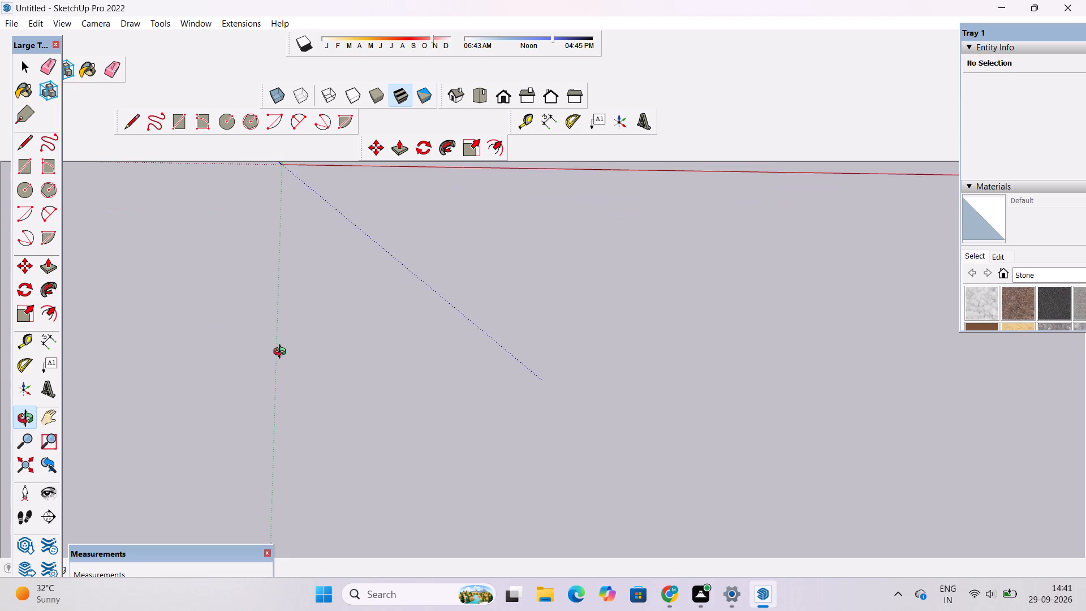
scroll(283, 356, "down", 13)
scroll(399, 224, "up", 4)
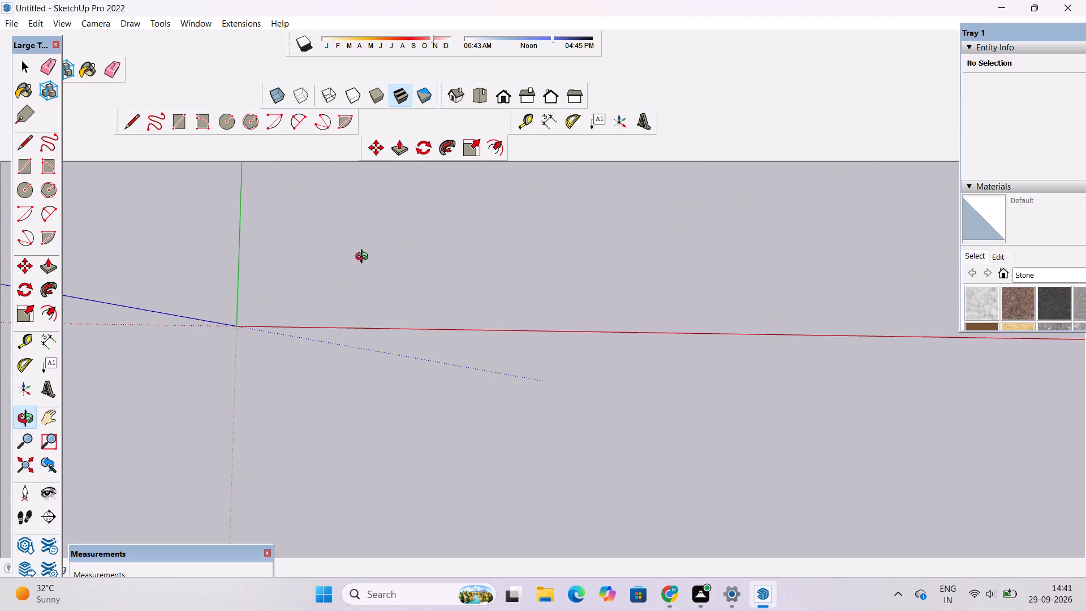
scroll(320, 272, "up", 2)
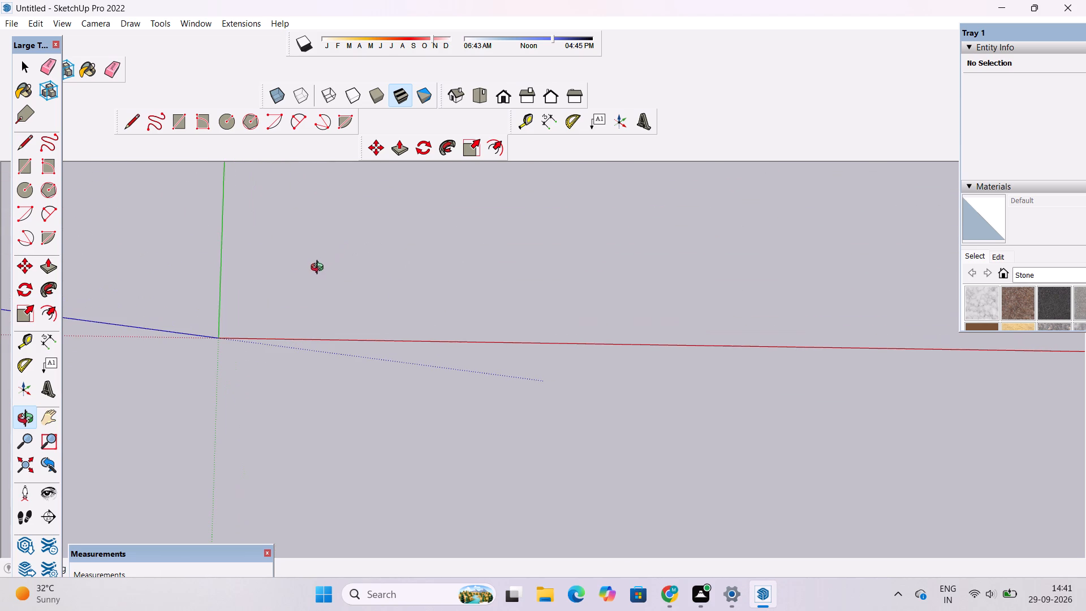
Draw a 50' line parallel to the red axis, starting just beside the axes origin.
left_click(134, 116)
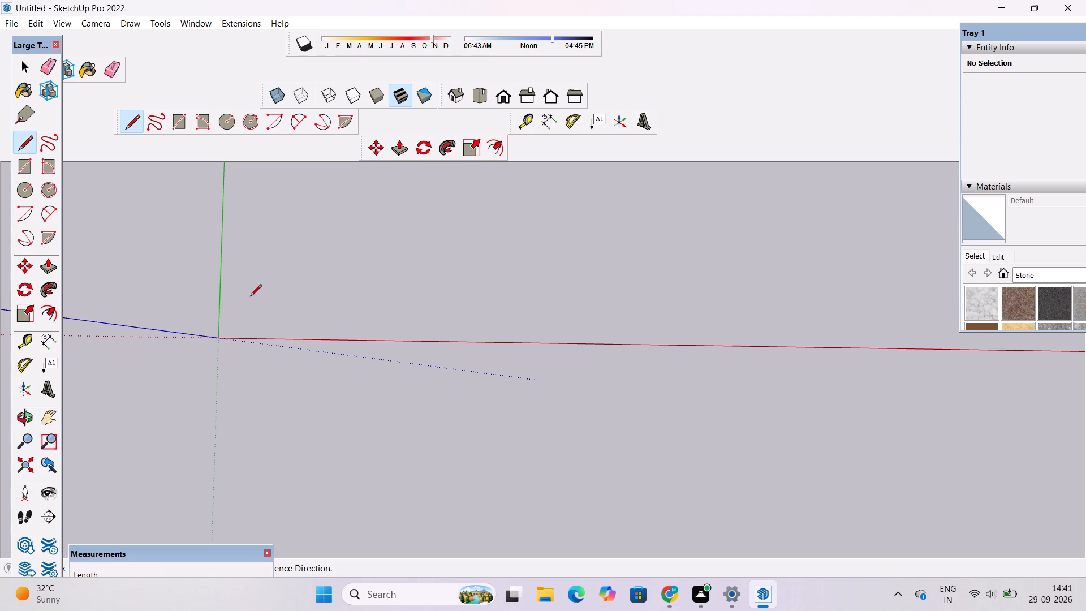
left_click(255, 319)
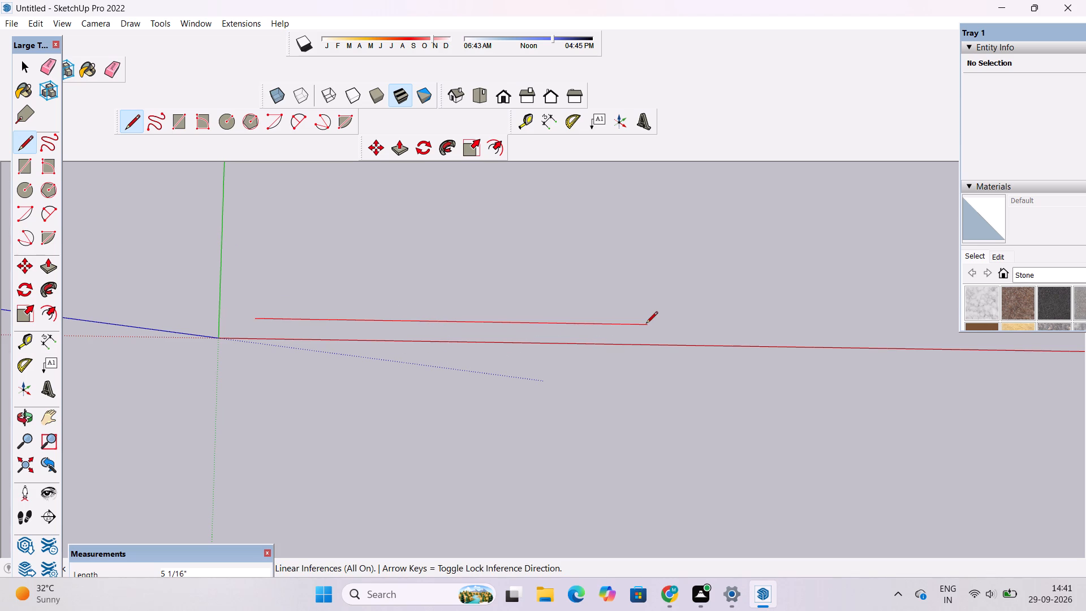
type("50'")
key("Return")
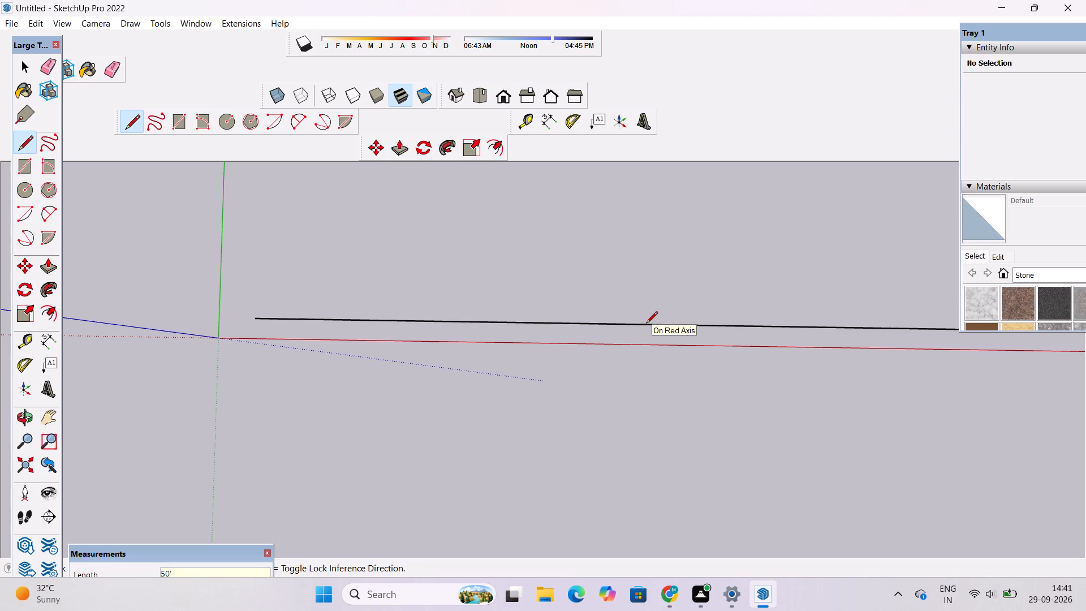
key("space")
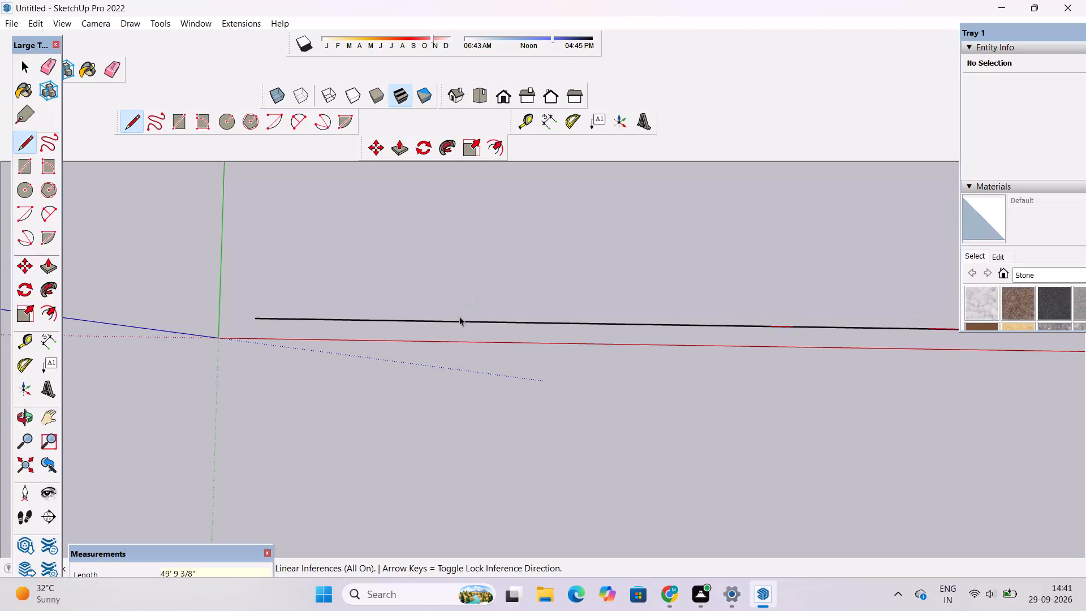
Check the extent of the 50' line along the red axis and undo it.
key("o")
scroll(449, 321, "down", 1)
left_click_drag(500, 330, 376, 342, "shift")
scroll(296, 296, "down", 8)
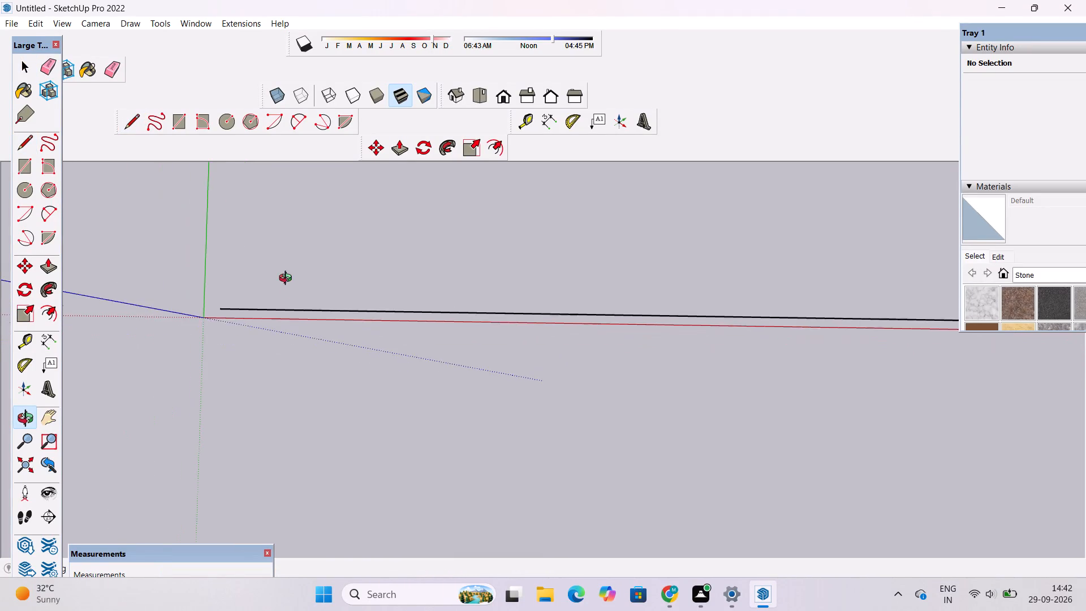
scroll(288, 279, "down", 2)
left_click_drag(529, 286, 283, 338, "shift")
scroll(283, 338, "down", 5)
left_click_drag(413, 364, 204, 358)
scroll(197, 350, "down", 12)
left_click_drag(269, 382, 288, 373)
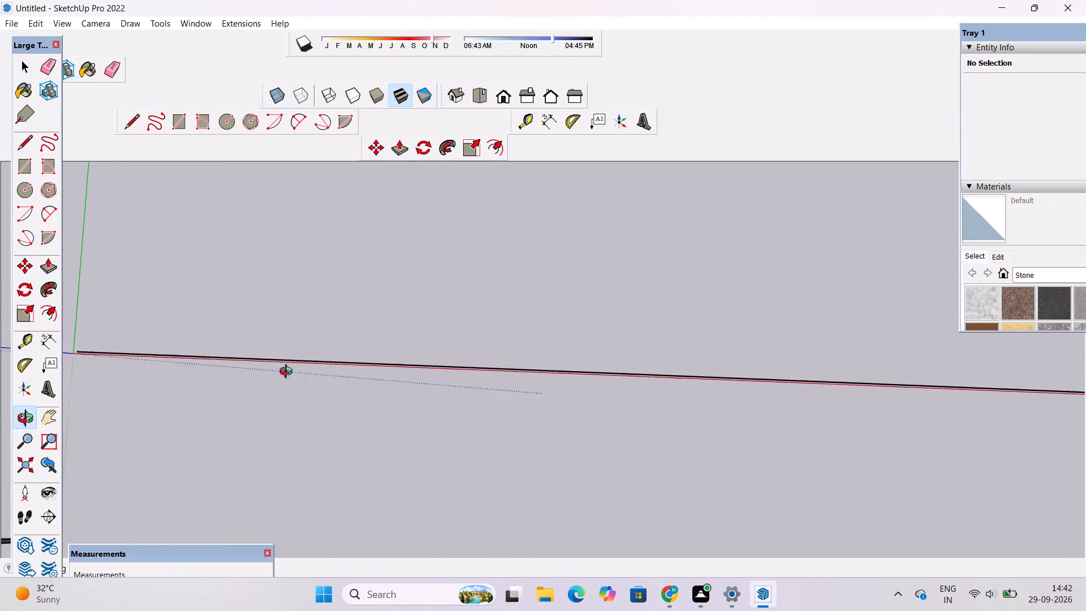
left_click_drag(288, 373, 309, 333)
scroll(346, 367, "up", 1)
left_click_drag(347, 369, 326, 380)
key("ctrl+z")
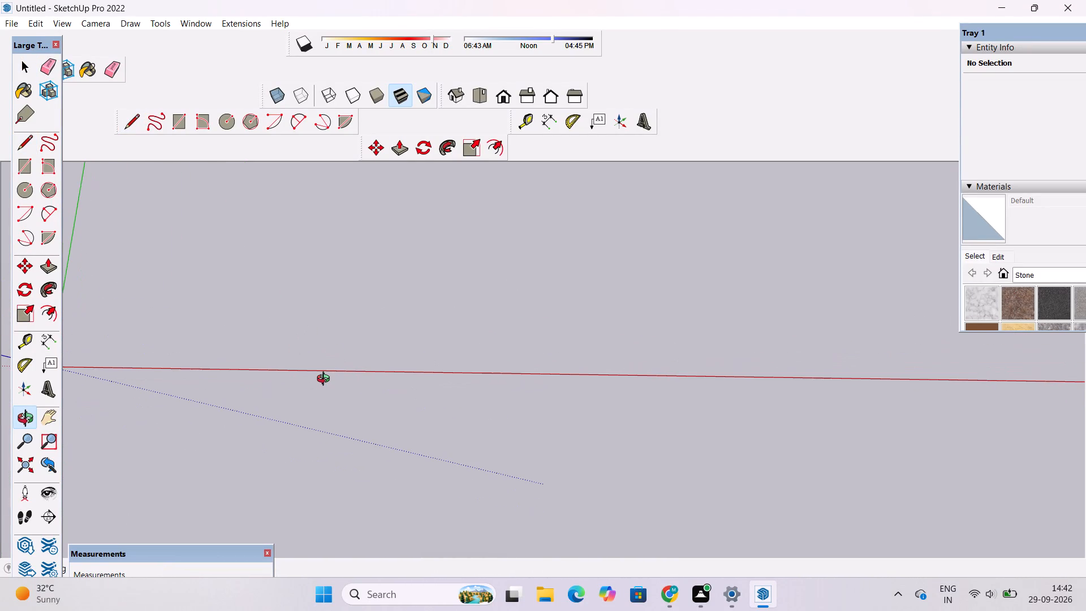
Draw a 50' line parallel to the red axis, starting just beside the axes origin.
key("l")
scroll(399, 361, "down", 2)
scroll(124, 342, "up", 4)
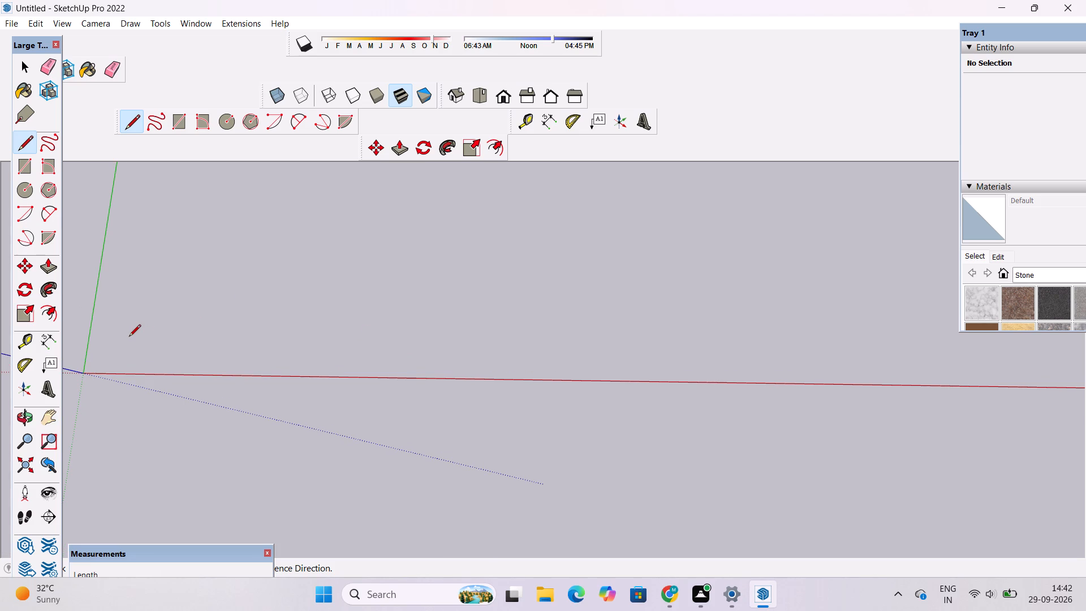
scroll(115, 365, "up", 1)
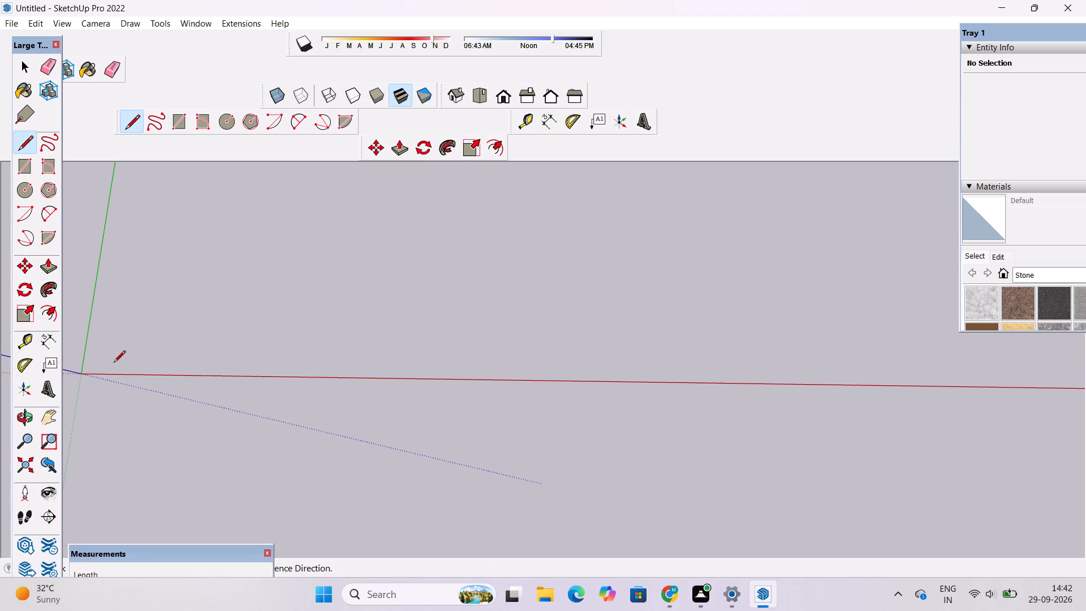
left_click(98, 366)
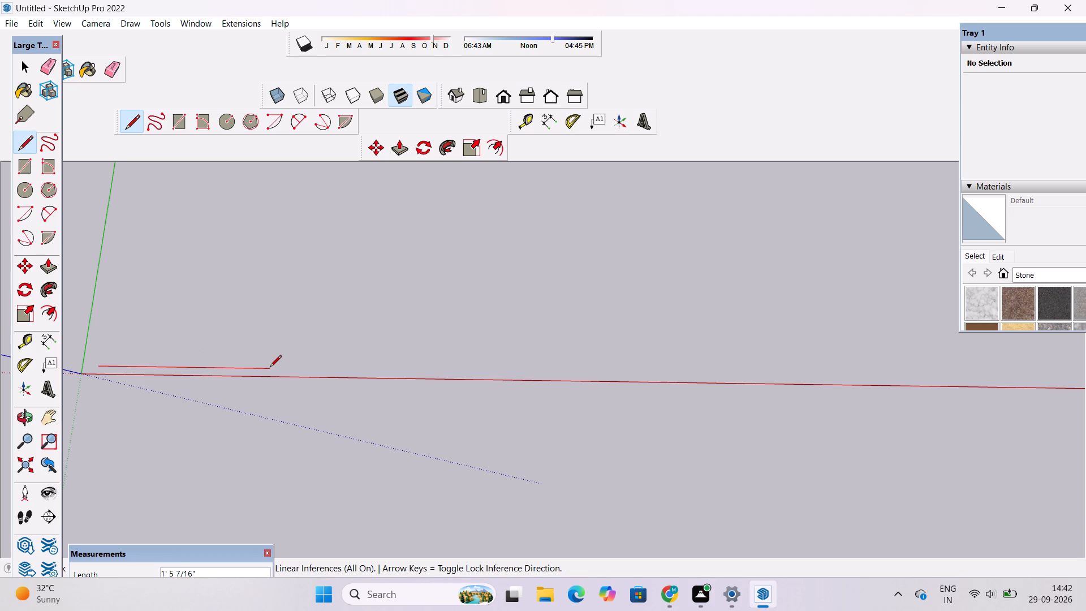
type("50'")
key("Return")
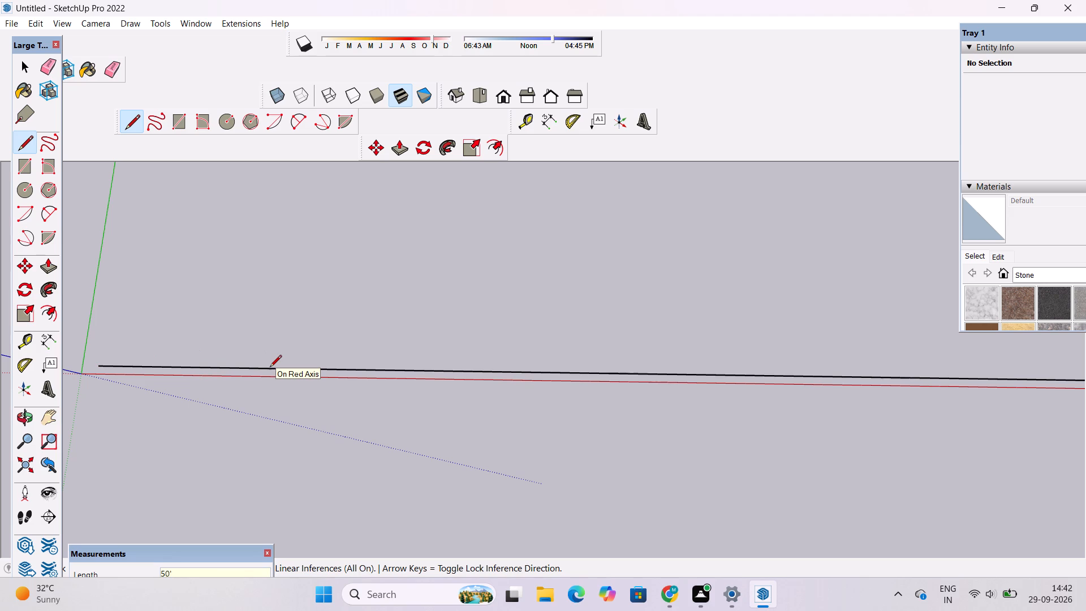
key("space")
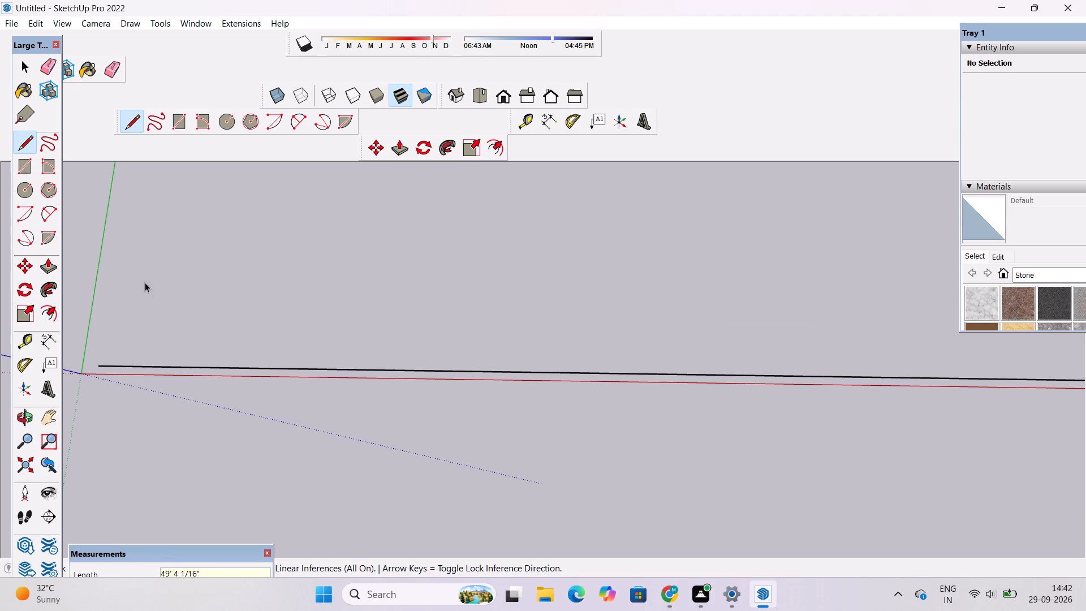
Examine the 50' line along the red axis out to its far end.
scroll(136, 289, "down", 3)
key("o")
scroll(127, 297, "down", 3)
left_click_drag(242, 318, 156, 344, "shift")
scroll(148, 340, "down", 3)
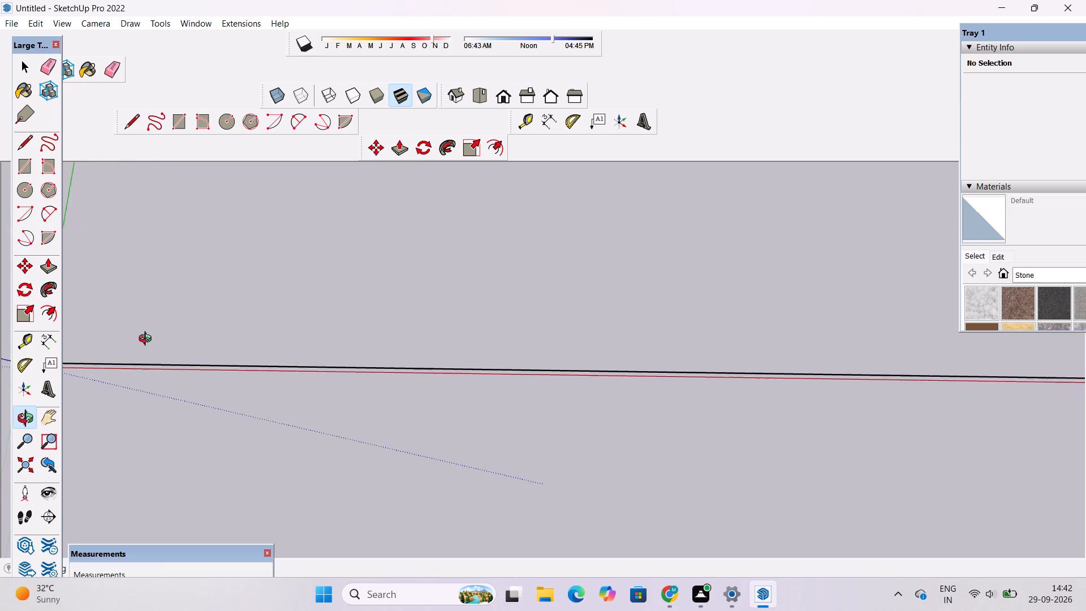
scroll(148, 340, "down", 3)
left_click_drag(246, 341, 152, 353, "shift")
scroll(148, 353, "down", 6)
left_click_drag(181, 384, 183, 366)
left_click_drag(270, 345, 166, 355, "shift")
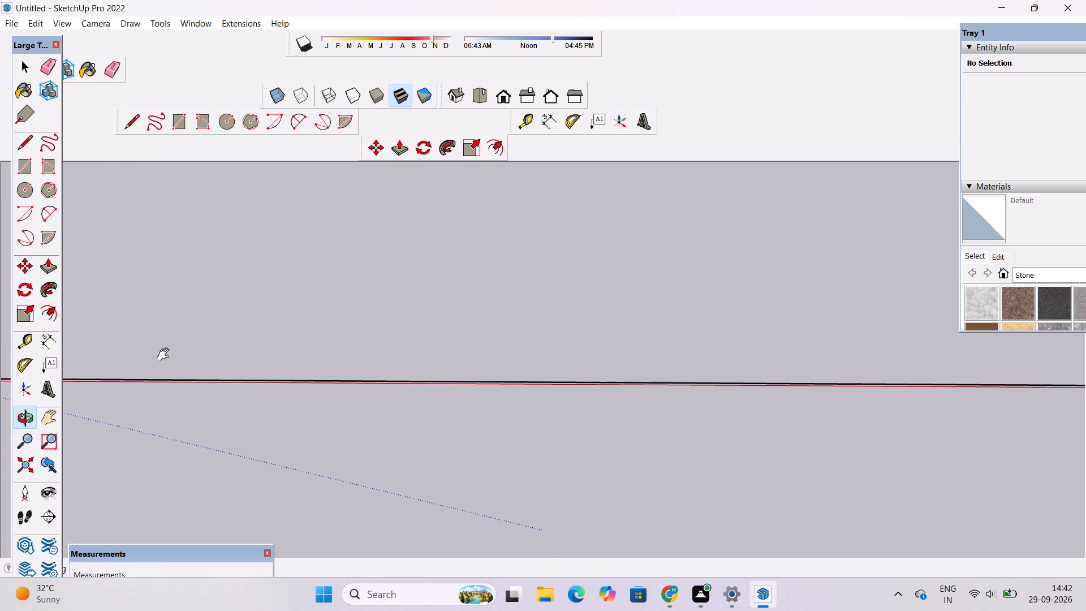
left_click_drag(166, 355, 165, 355, "shift")
scroll(160, 346, "down", 5)
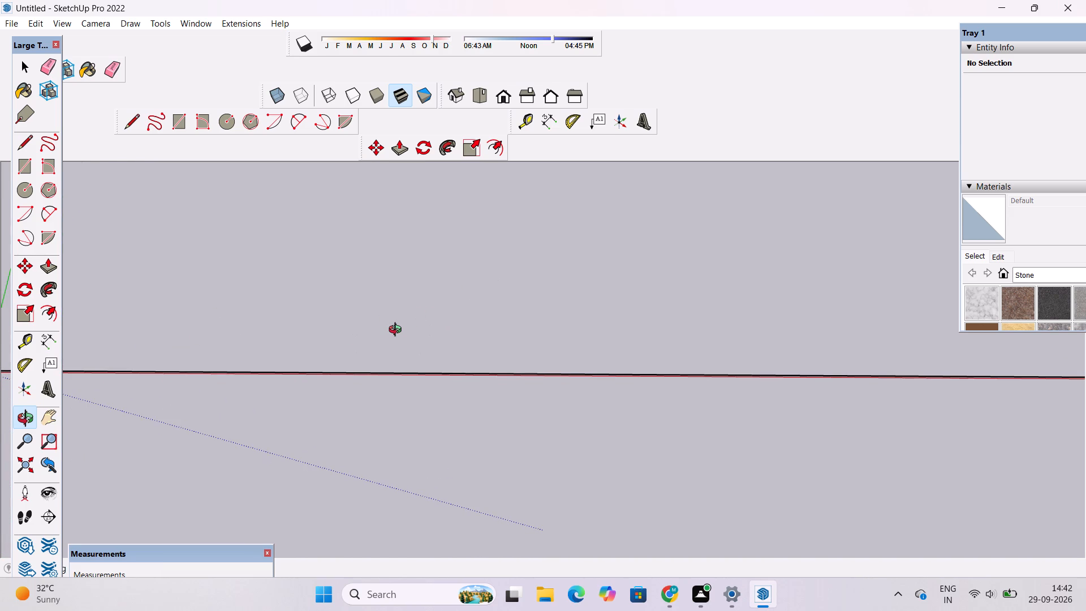
scroll(382, 334, "down", 3)
scroll(378, 331, "up", 1)
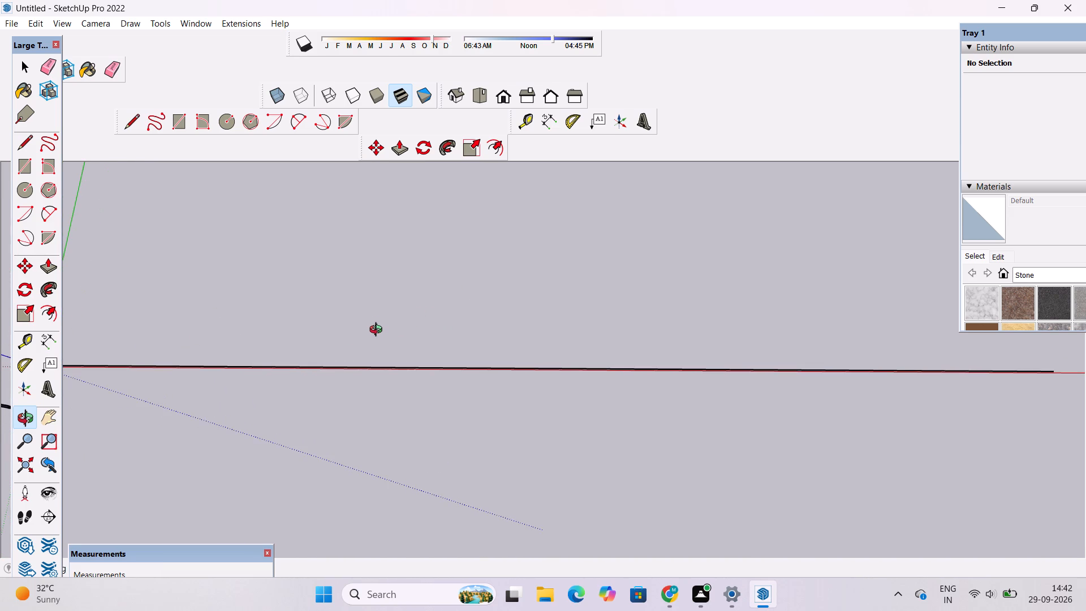
left_click_drag(367, 328, 353, 337, "shift")
scroll(353, 337, "up", 3)
scroll(346, 333, "down", 2)
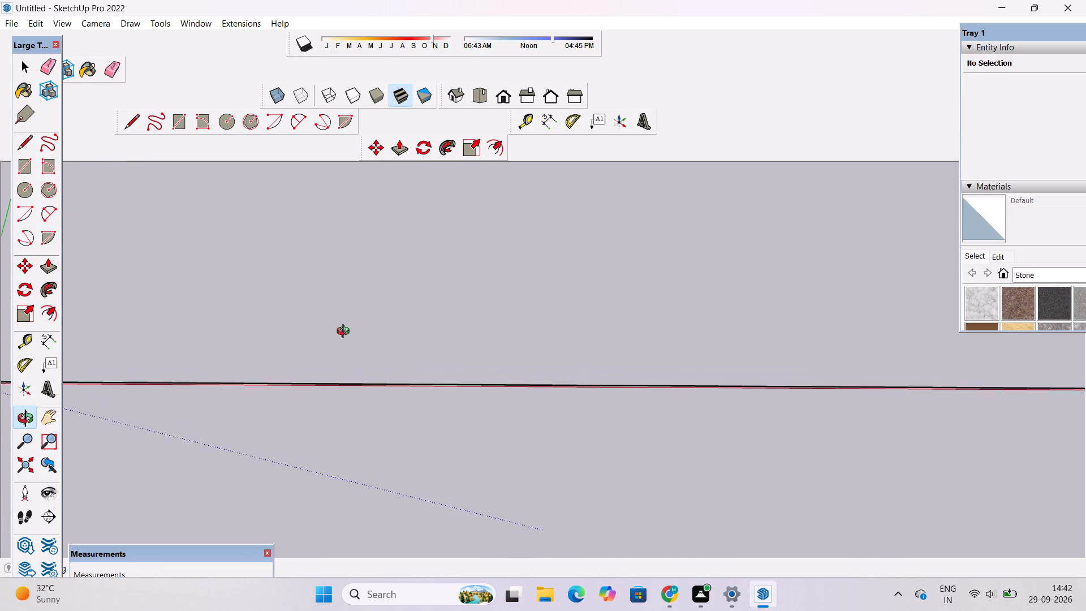
scroll(346, 333, "down", 5)
left_click_drag(466, 340, 423, 347, "shift")
scroll(415, 348, "up", 1)
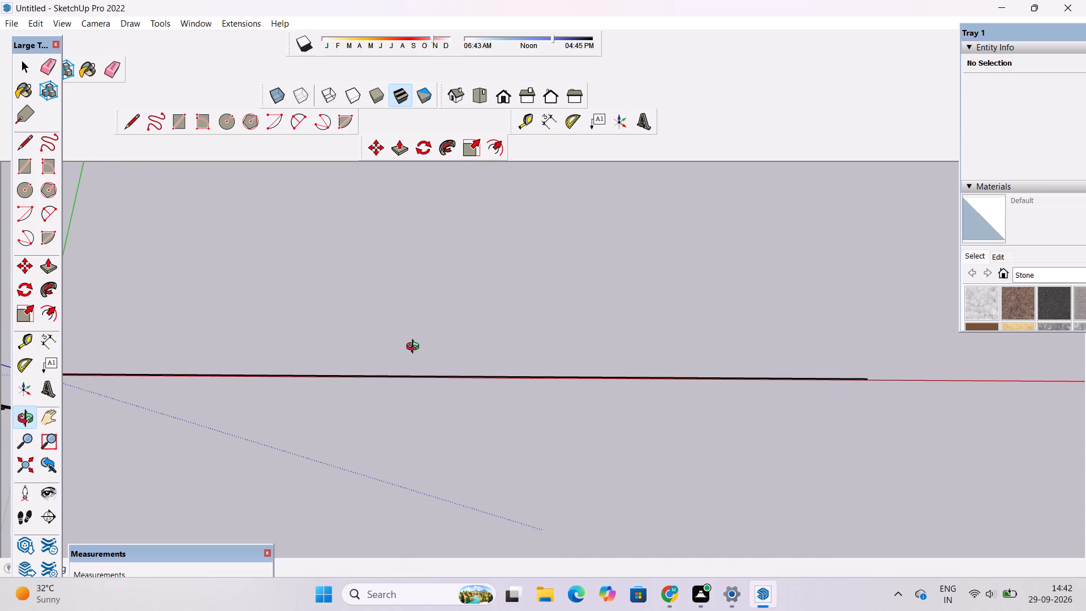
left_click_drag(412, 343, 407, 356, "shift")
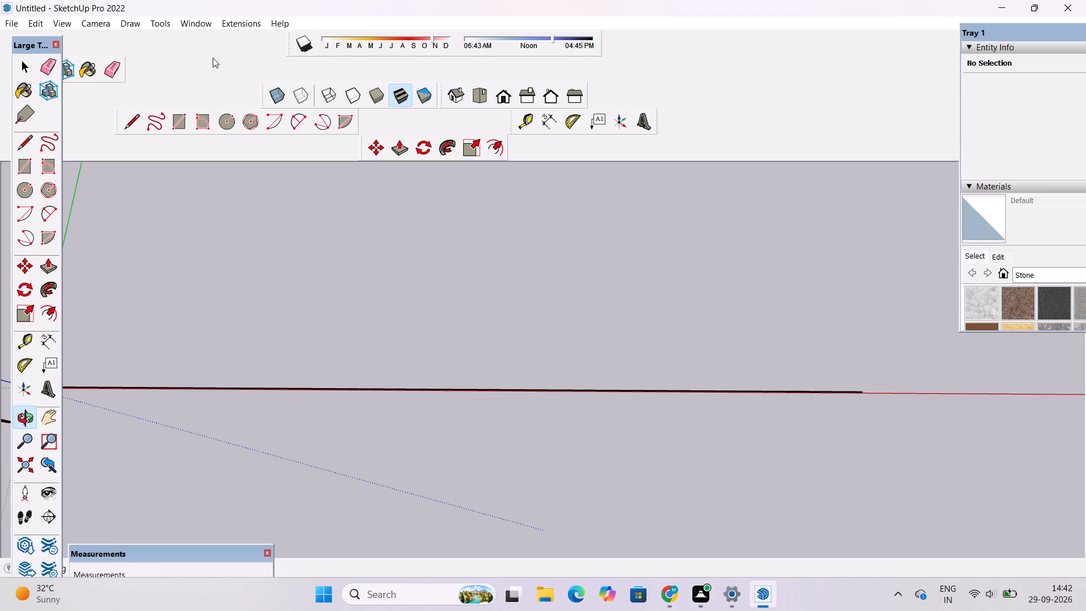
scroll(301, 202, "down", 3)
scroll(318, 247, "up", 2)
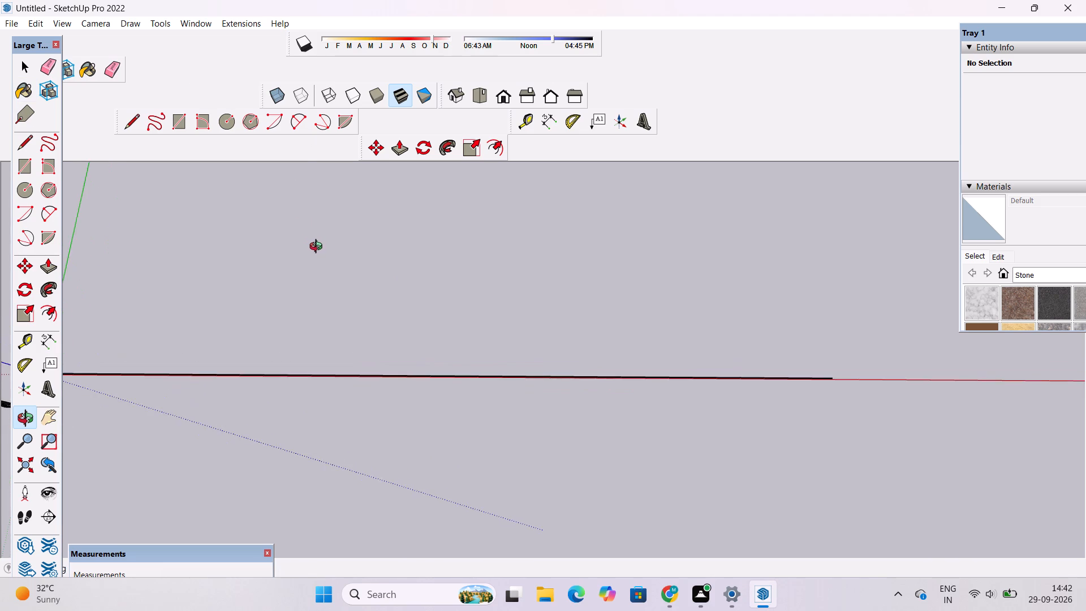
scroll(318, 248, "up", 1)
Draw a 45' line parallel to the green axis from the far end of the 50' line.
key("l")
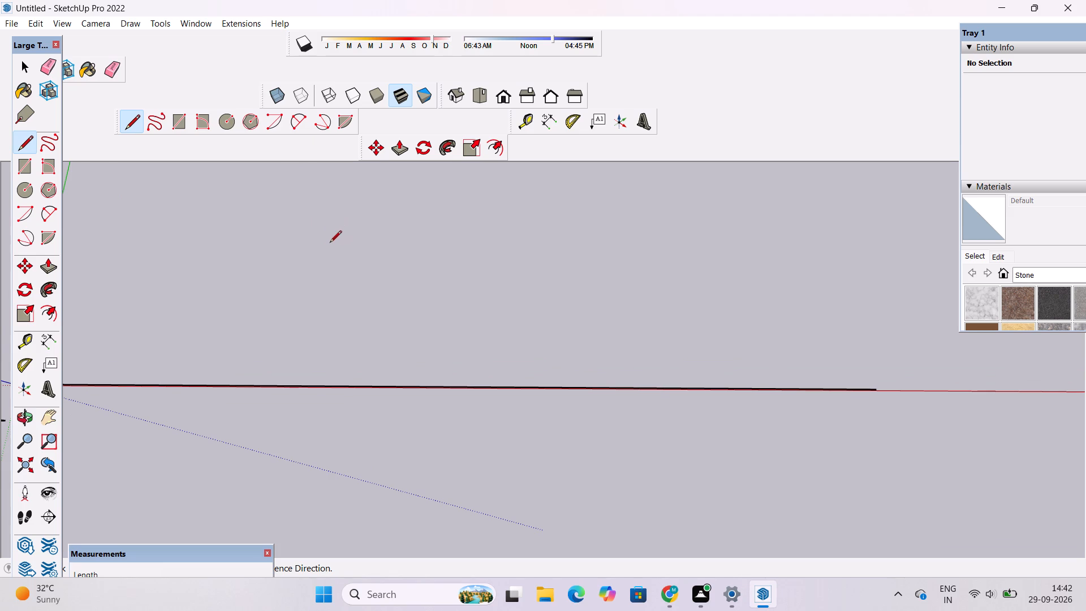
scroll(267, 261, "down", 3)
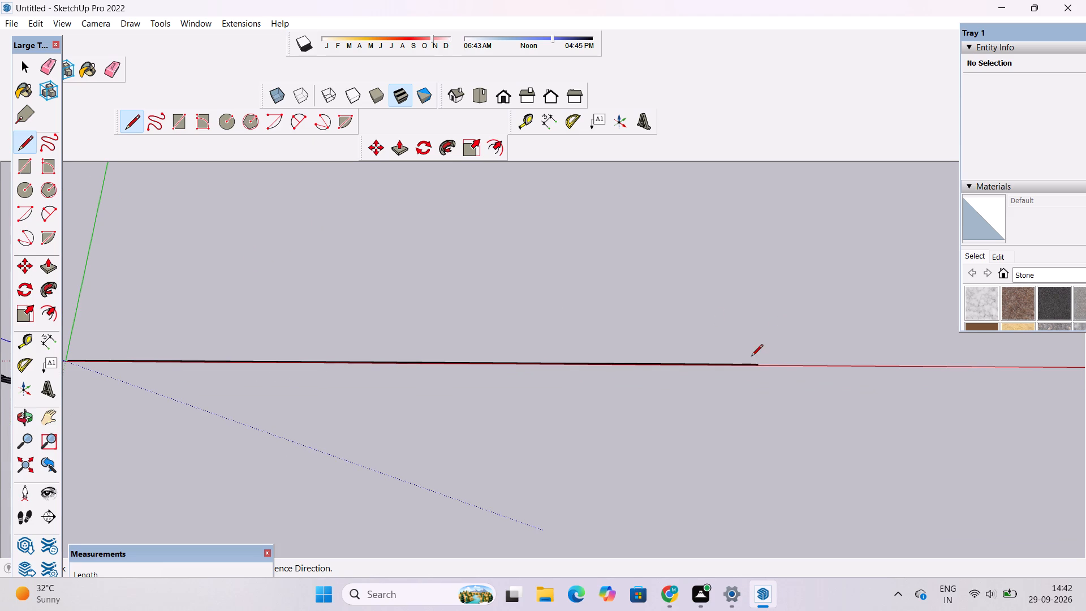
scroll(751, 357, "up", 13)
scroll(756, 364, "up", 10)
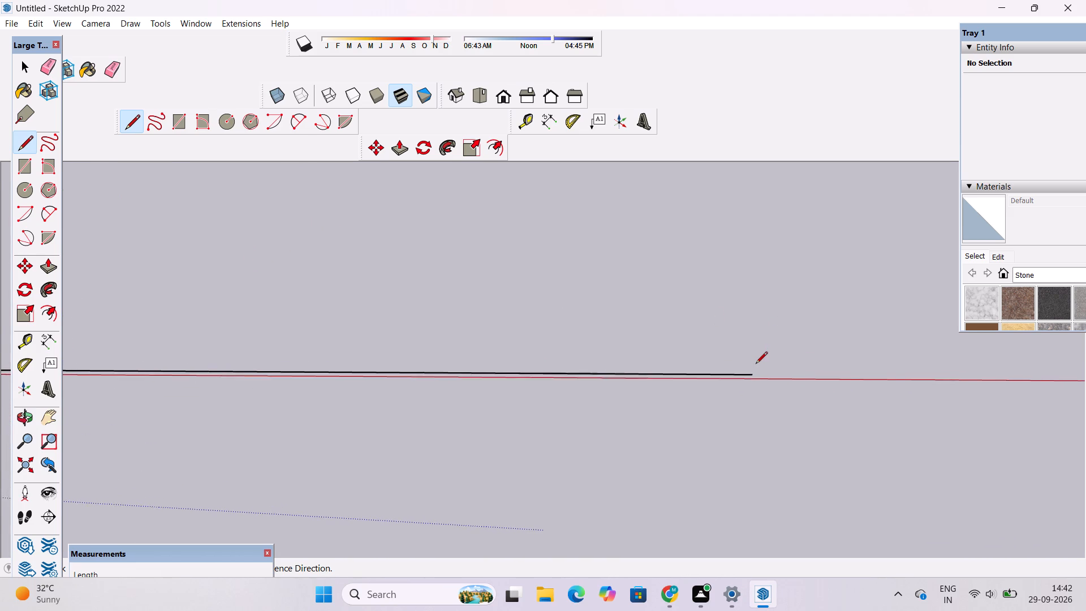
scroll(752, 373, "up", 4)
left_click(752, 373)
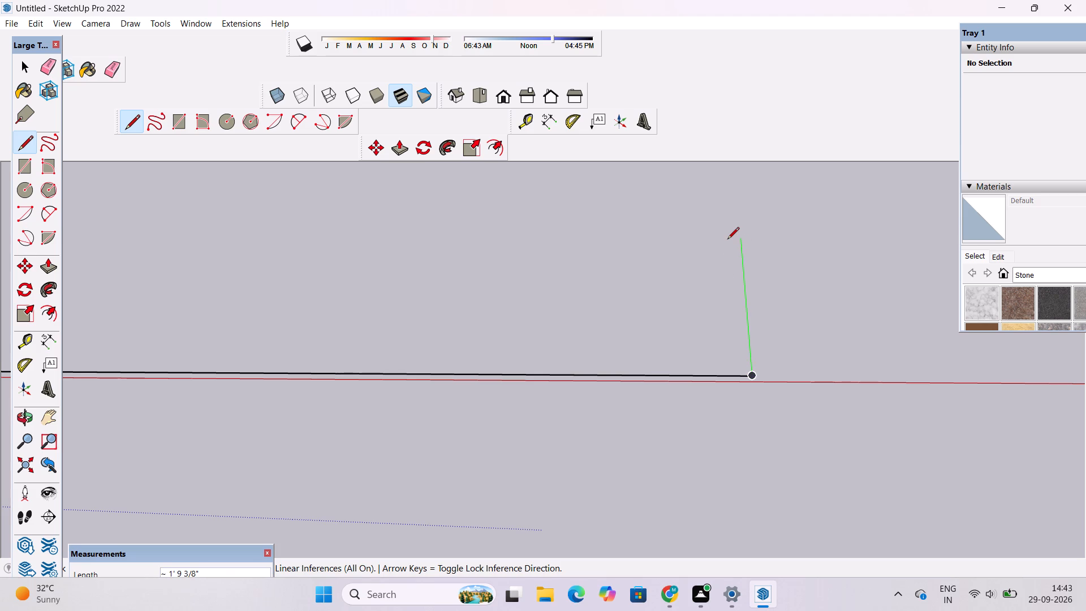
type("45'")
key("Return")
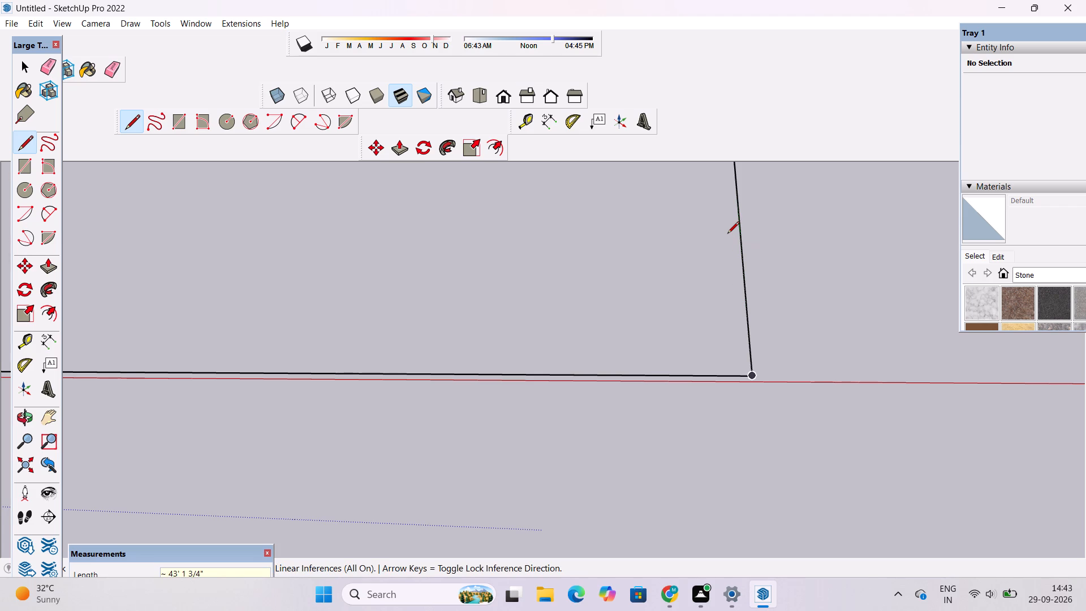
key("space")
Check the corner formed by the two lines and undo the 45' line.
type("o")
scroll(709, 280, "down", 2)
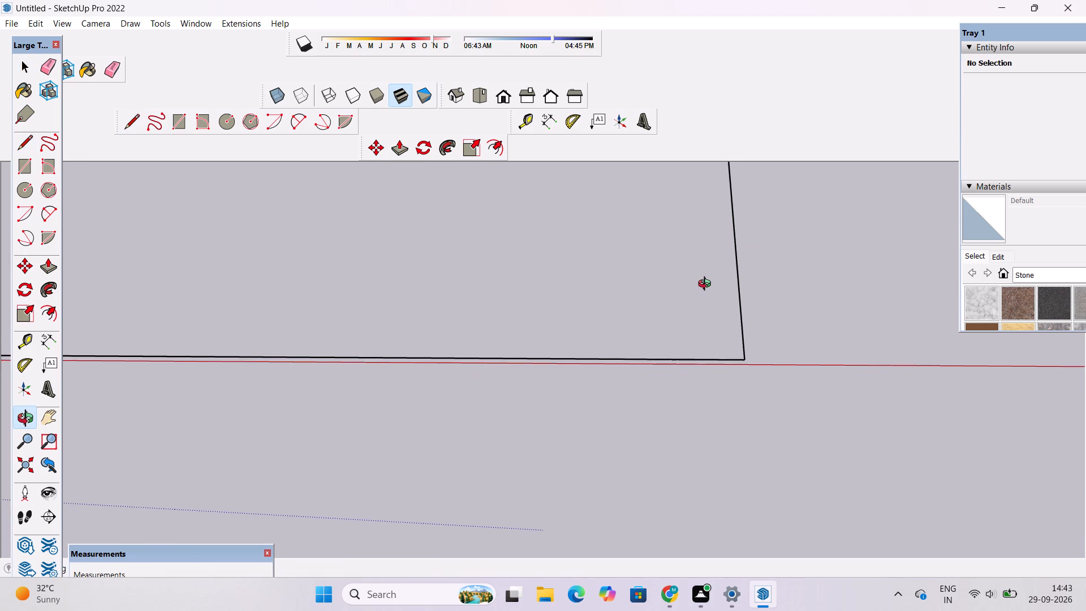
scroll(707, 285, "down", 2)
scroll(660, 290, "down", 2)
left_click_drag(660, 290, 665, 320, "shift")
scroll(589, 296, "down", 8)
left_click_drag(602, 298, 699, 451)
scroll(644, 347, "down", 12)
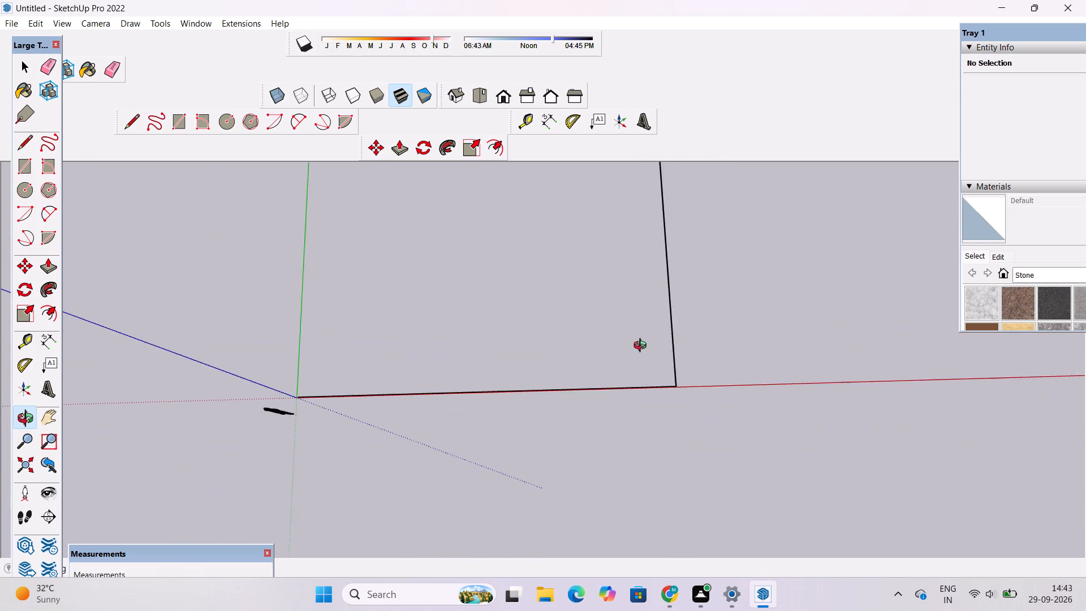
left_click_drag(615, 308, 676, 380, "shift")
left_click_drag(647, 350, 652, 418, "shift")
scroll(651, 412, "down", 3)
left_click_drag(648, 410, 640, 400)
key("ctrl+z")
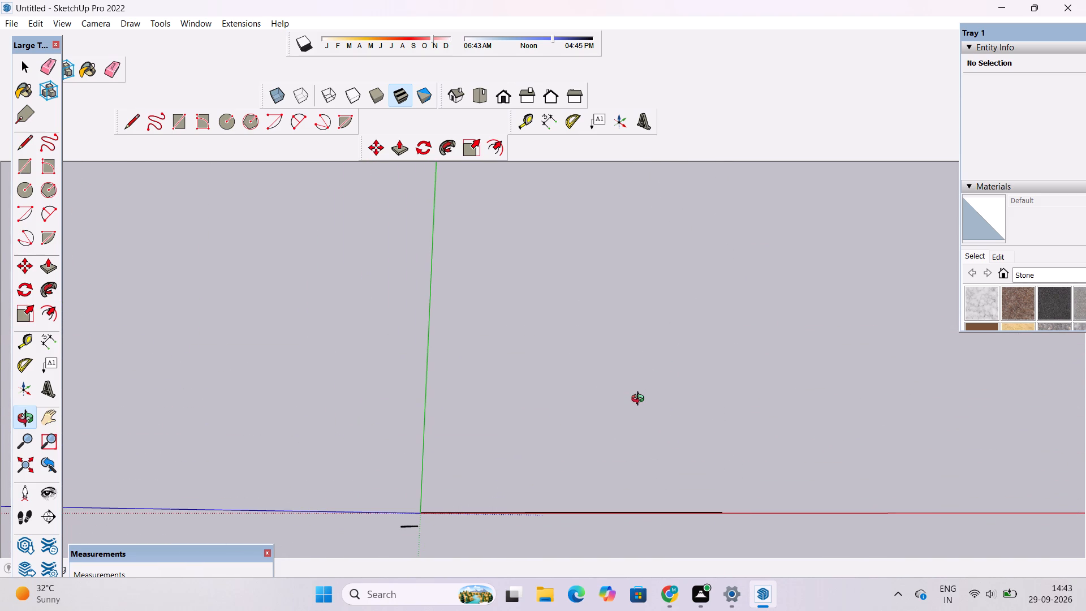
Examine the remaining 50' line and its position relative to the origin and red axis.
scroll(574, 418, "down", 2)
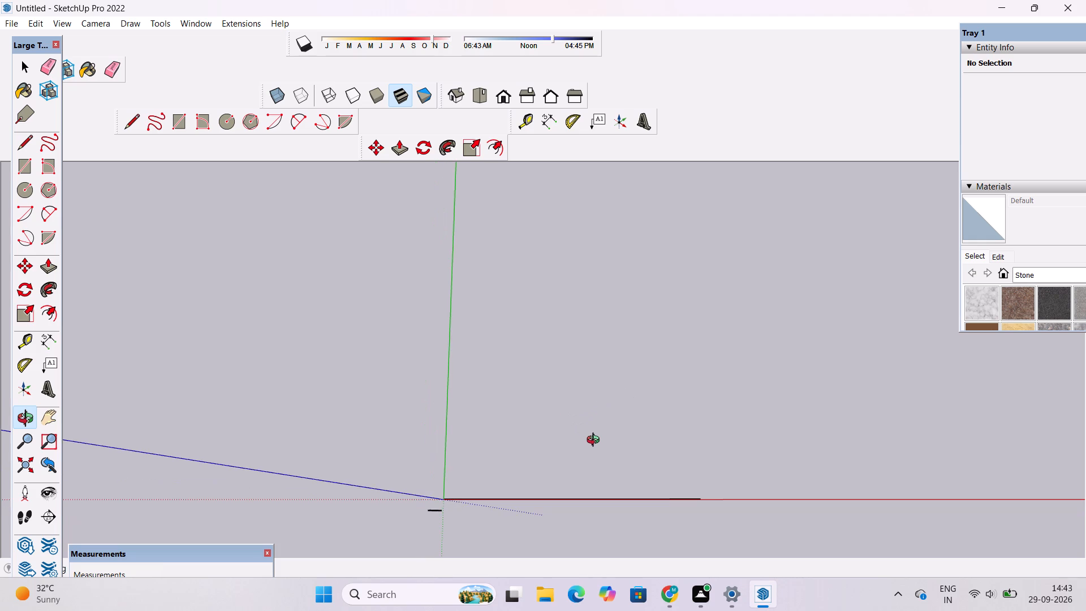
left_click_drag(597, 439, 531, 381, "shift")
scroll(583, 443, "up", 8)
left_click_drag(595, 449, 585, 424, "shift")
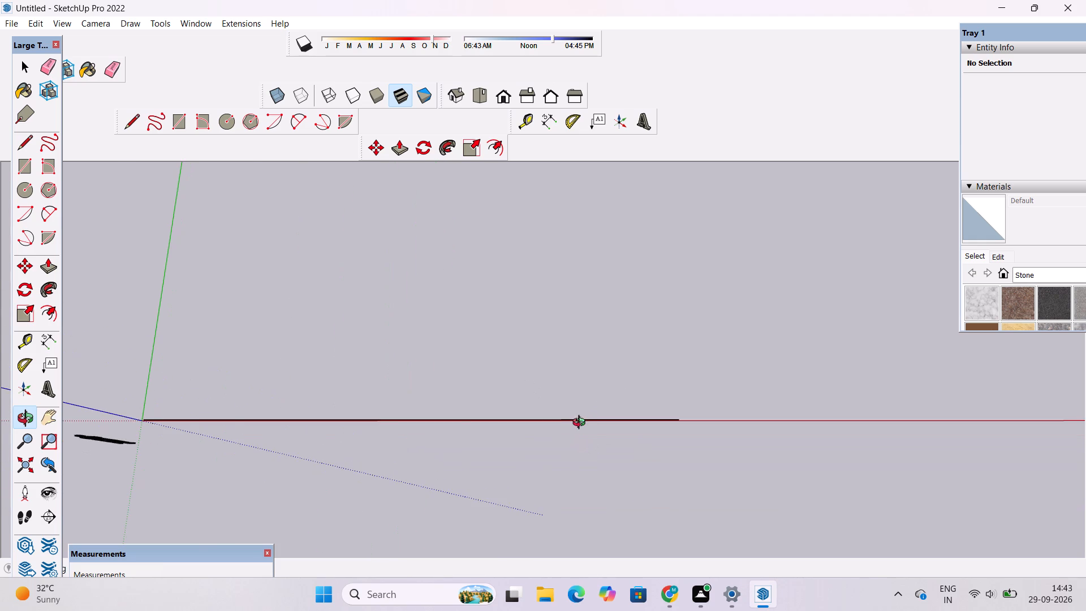
scroll(575, 425, "down", 3)
left_click(575, 426, "shift")
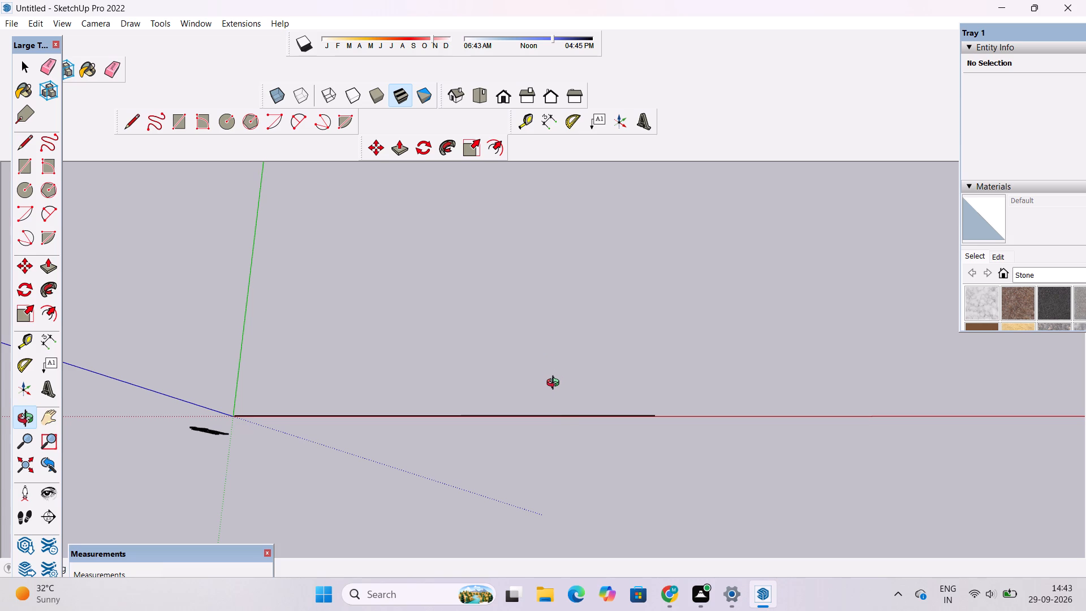
scroll(555, 384, "down", 2)
scroll(555, 384, "up", 2)
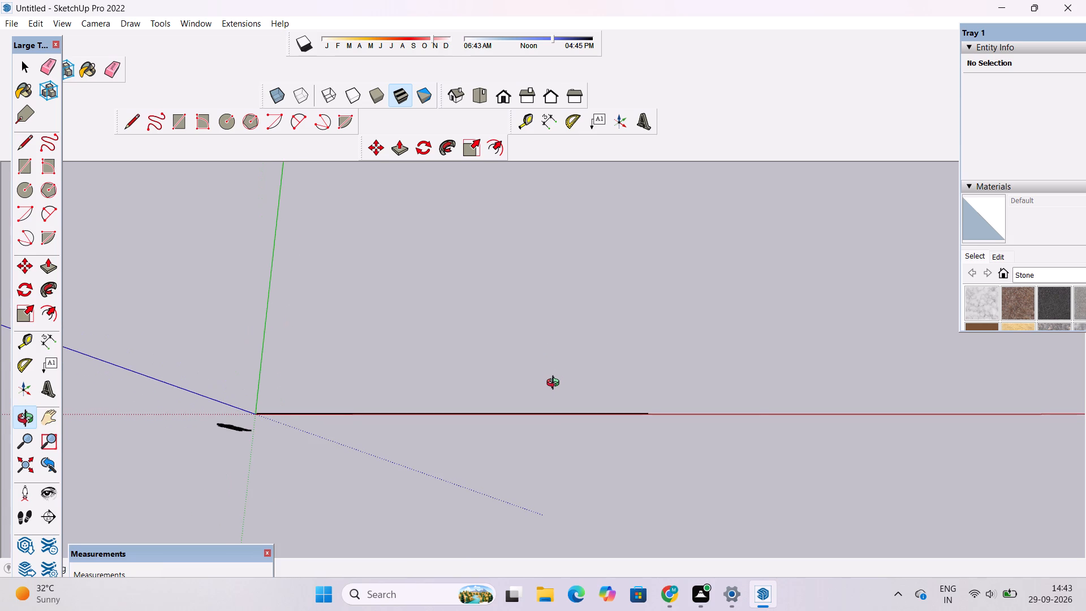
scroll(555, 384, "down", 3)
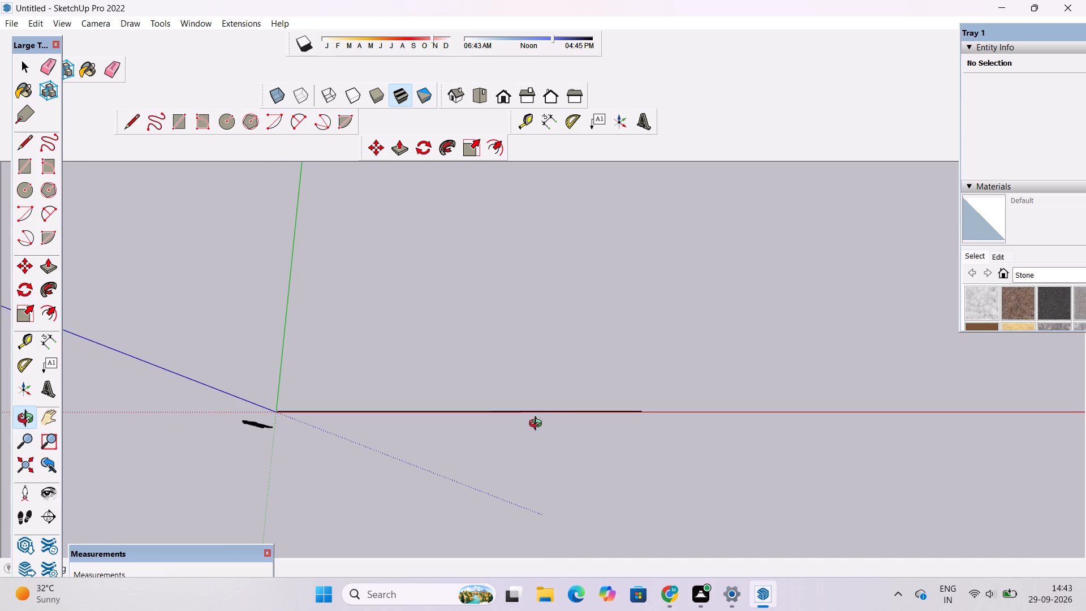
scroll(555, 420, "up", 2)
left_click_drag(555, 415, 568, 422, "shift")
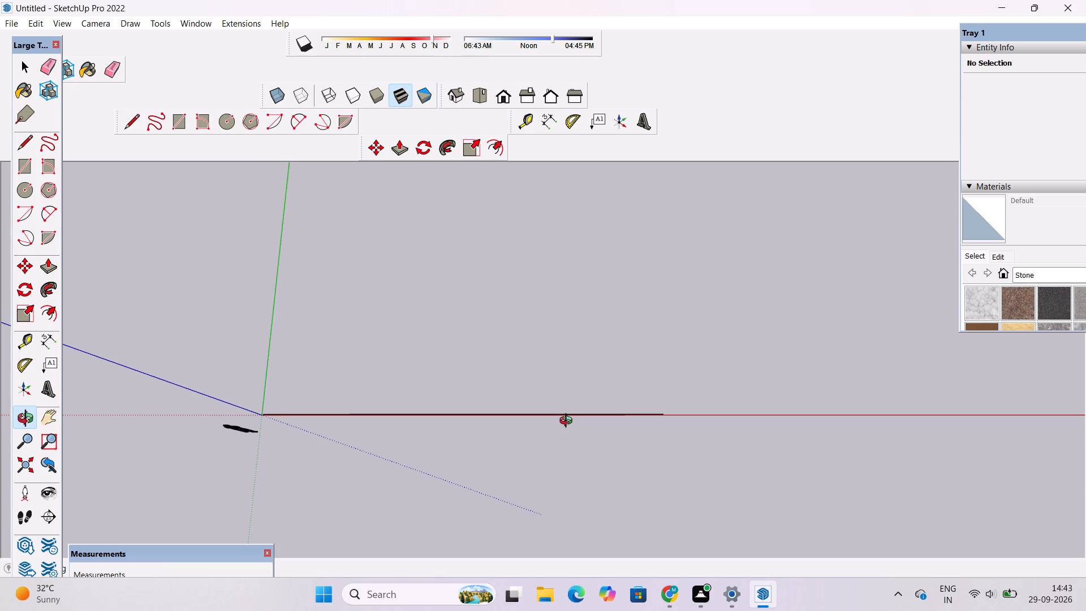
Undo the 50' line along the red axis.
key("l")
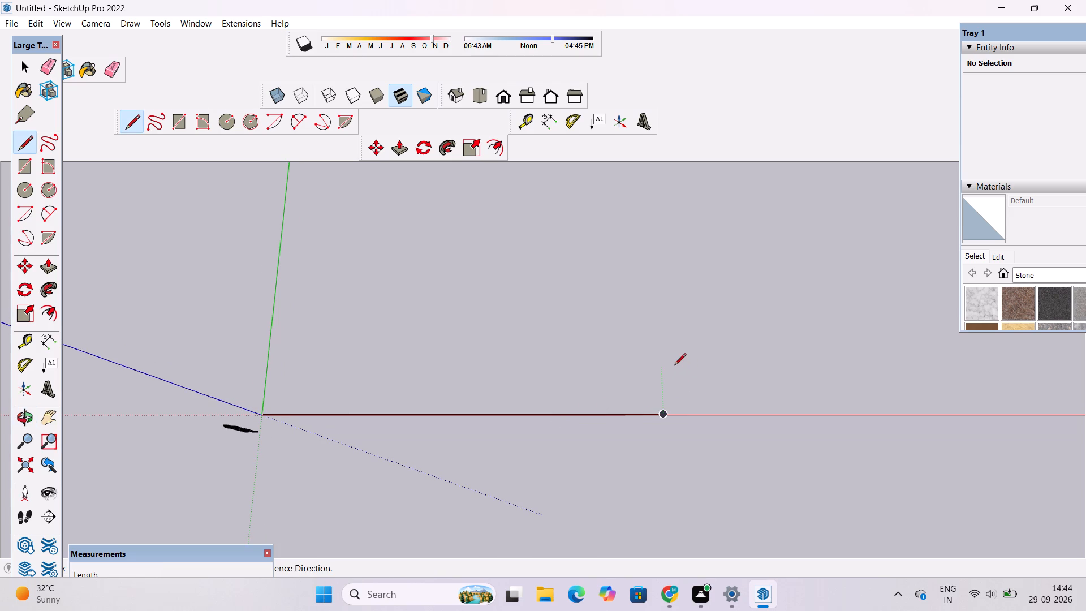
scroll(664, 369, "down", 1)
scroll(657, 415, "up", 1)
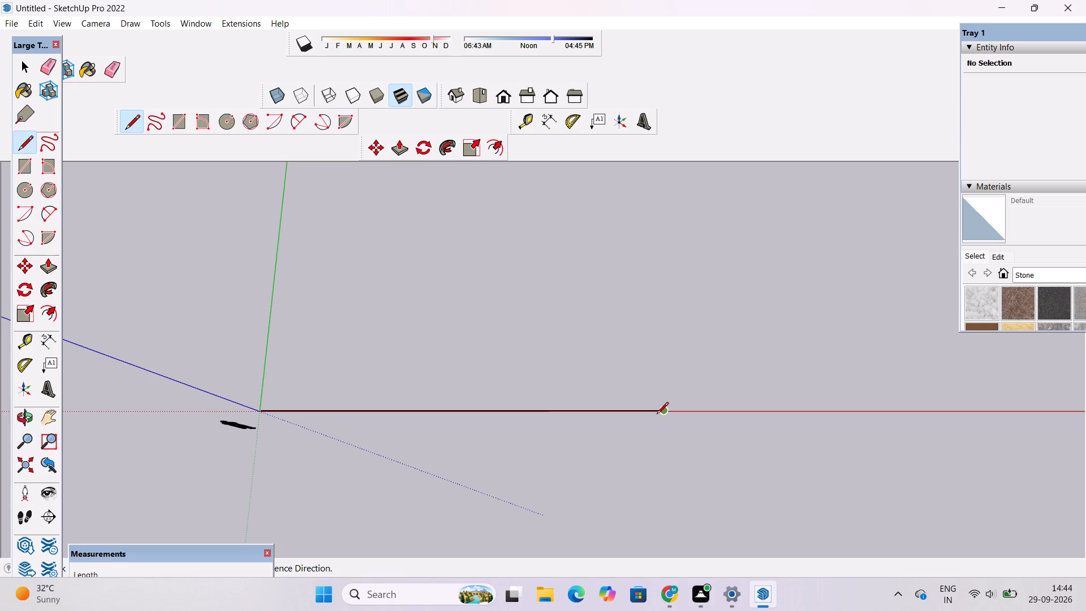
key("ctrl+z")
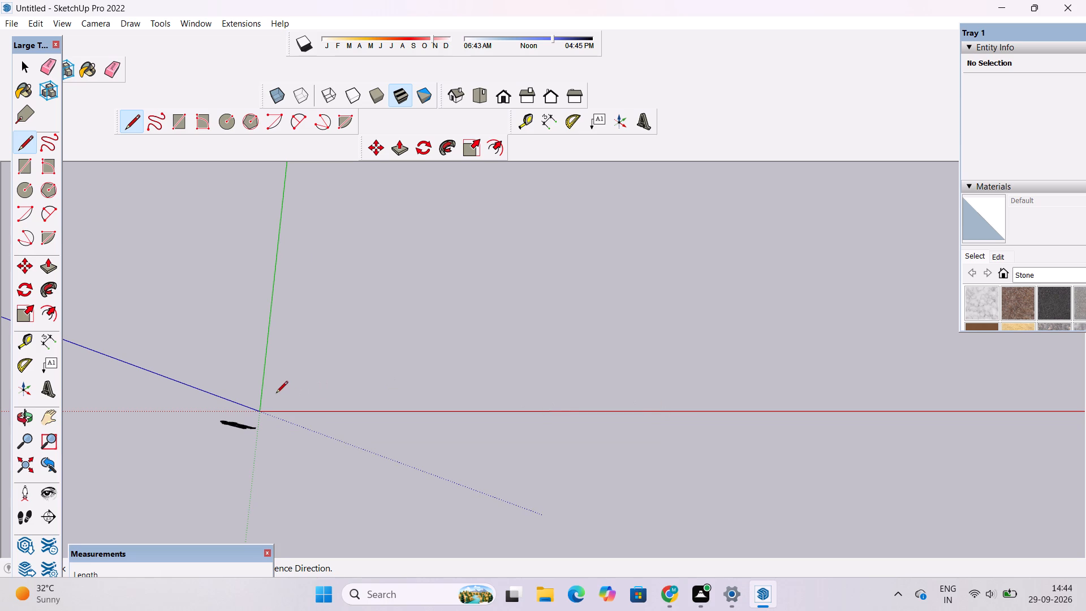
Draw a 55' line parallel to the red axis, starting just beside the origin.
scroll(274, 406, "up", 9)
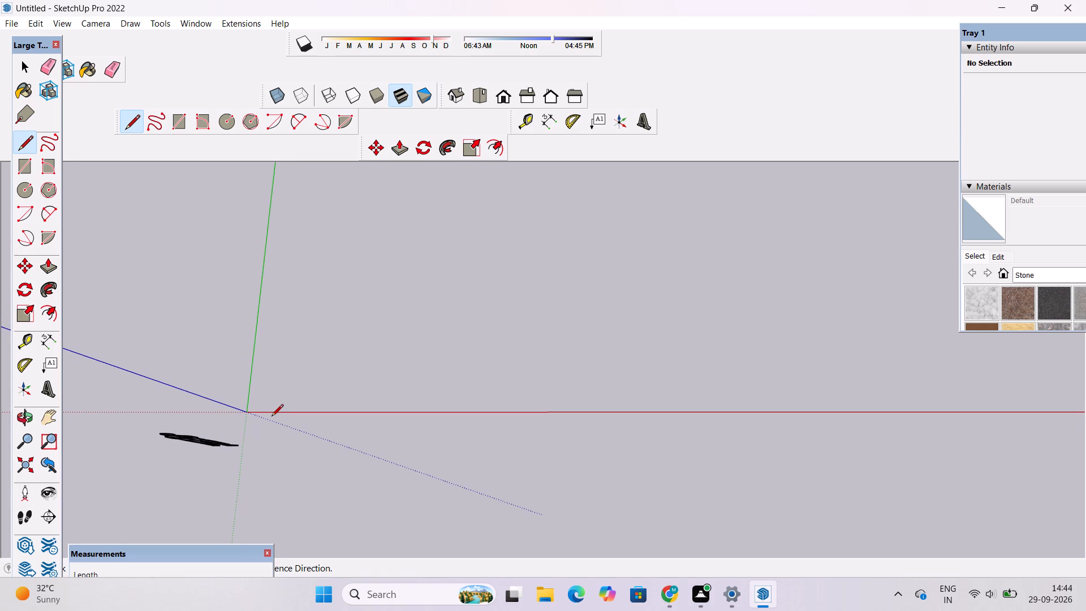
key("o")
scroll(270, 417, "up", 20)
scroll(270, 417, "up", 5)
scroll(226, 433, "up", 3)
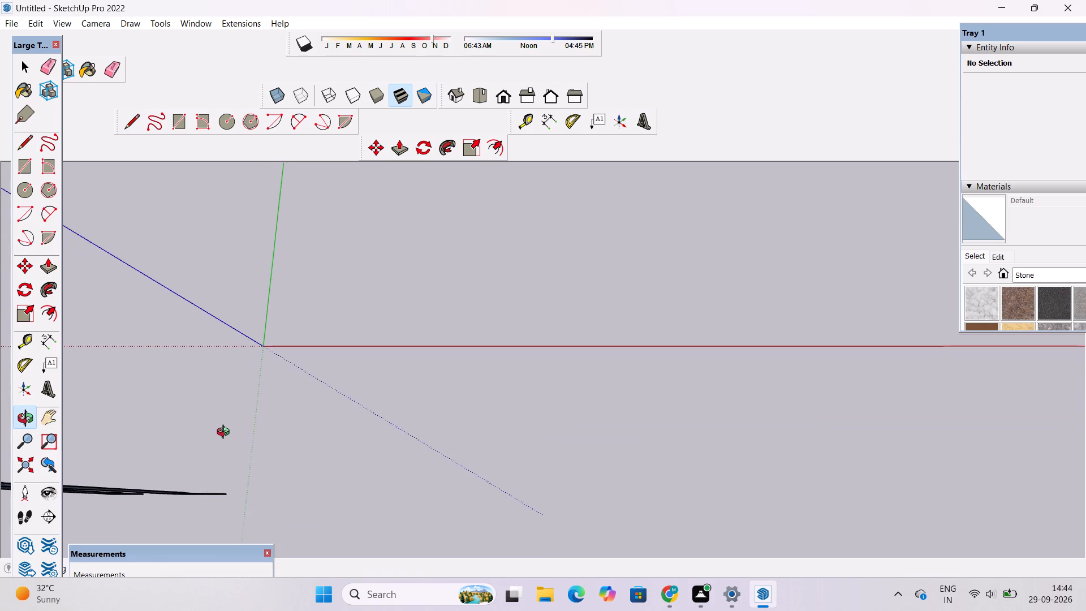
scroll(226, 433, "up", 1)
scroll(265, 385, "down", 1)
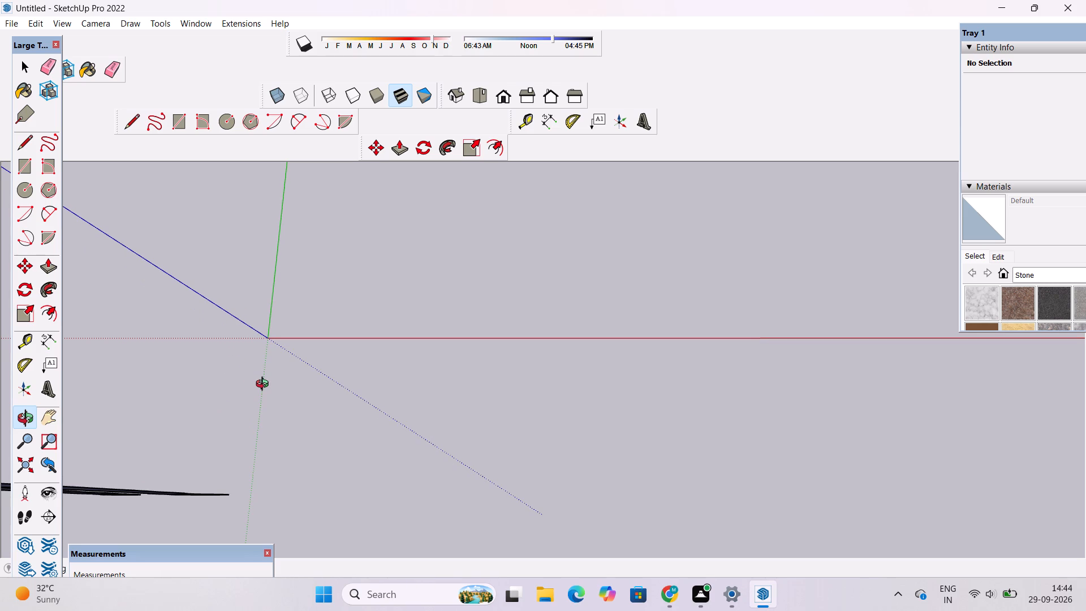
scroll(265, 385, "up", 3)
scroll(283, 299, "up", 6)
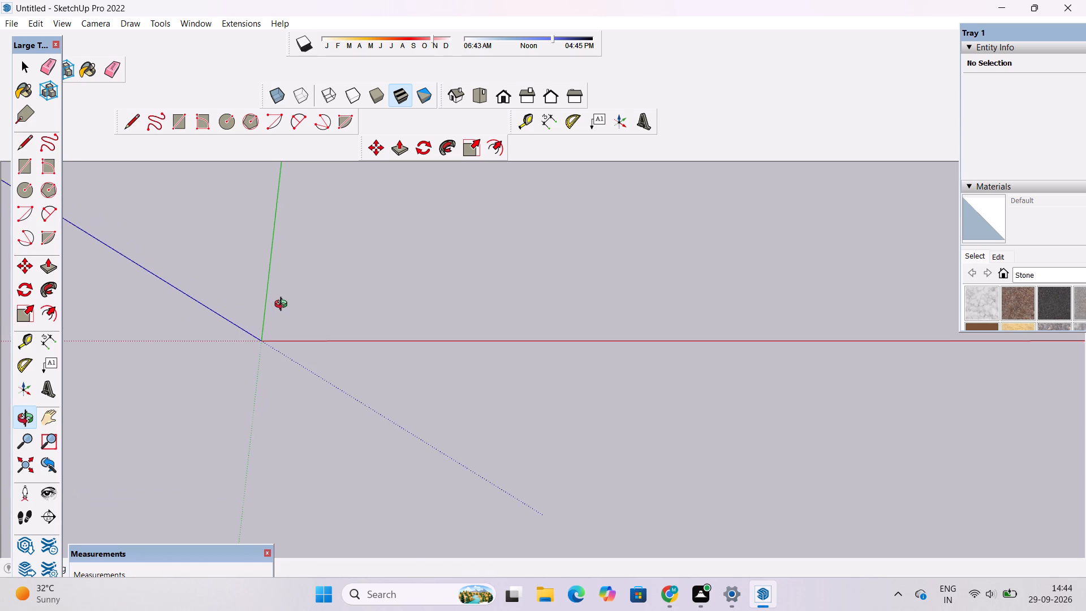
scroll(283, 305, "up", 14)
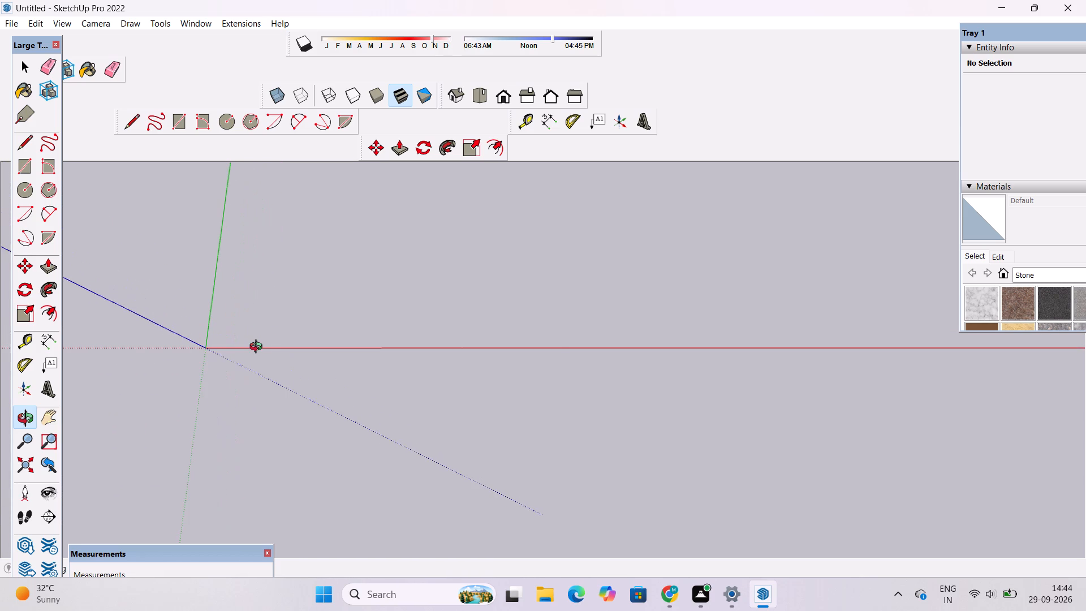
scroll(258, 348, "up", 2)
key("l")
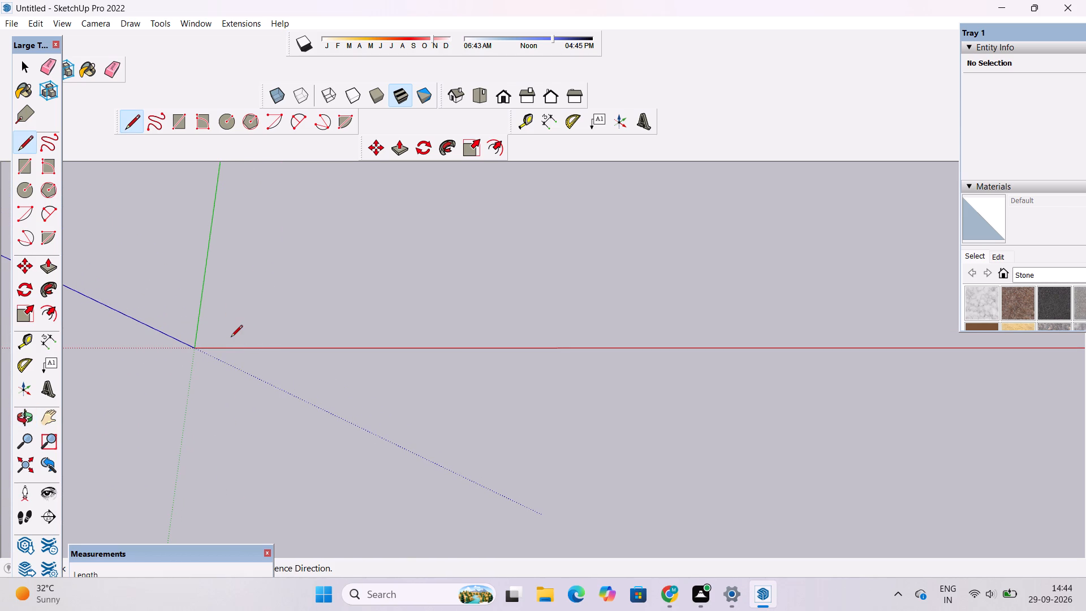
left_click(210, 341)
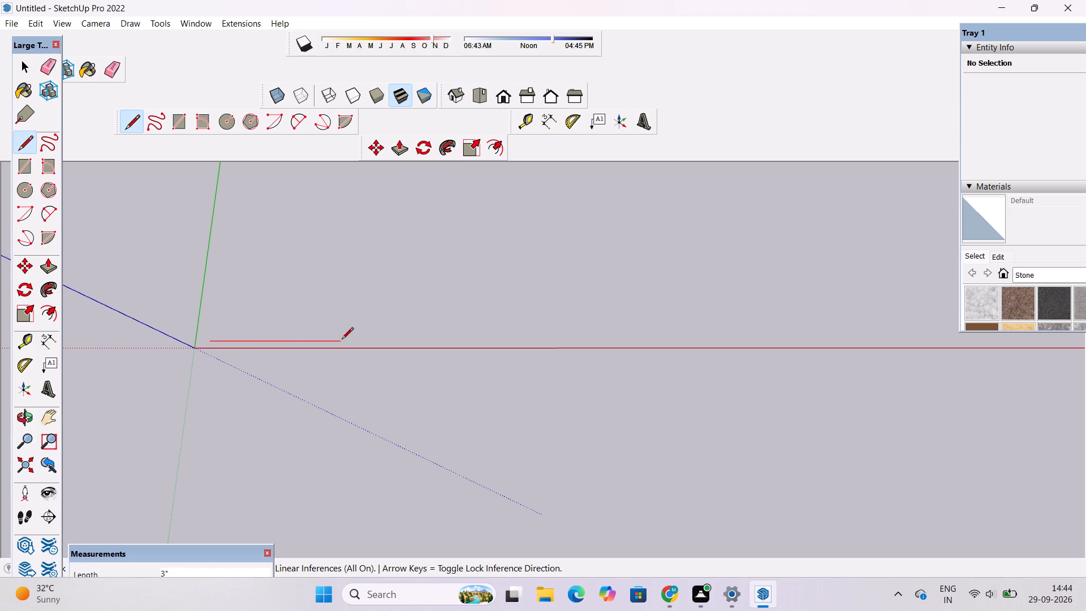
type("55'")
key("Return")
key("space")
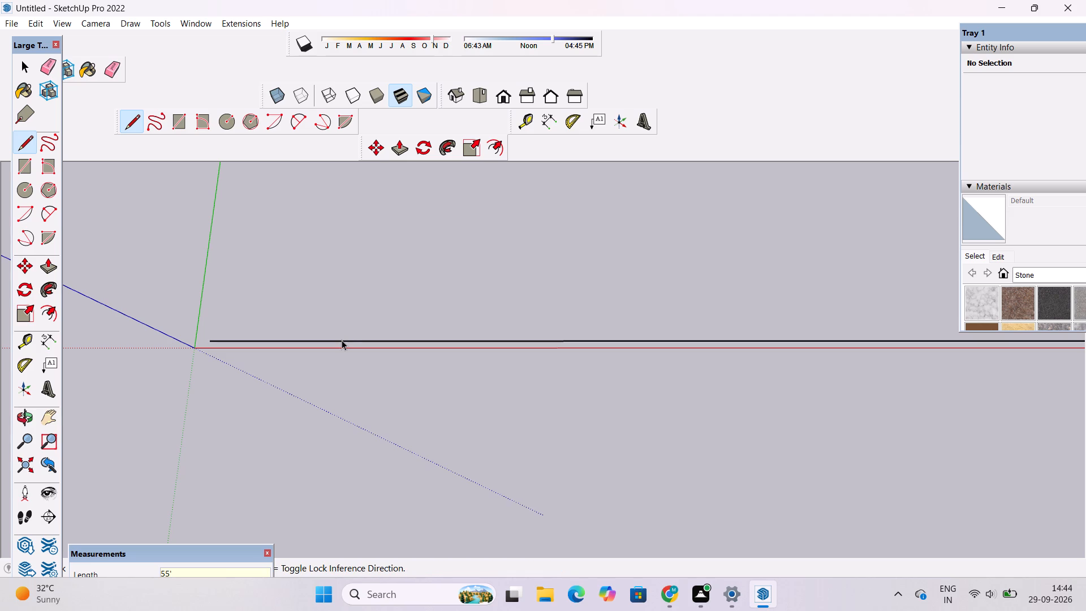
Examine the 55' line from its start near the origin to its far end along the red axis.
key("o")
scroll(179, 415, "down", 3)
left_click_drag(287, 396, 181, 408, "shift")
scroll(180, 408, "down", 1)
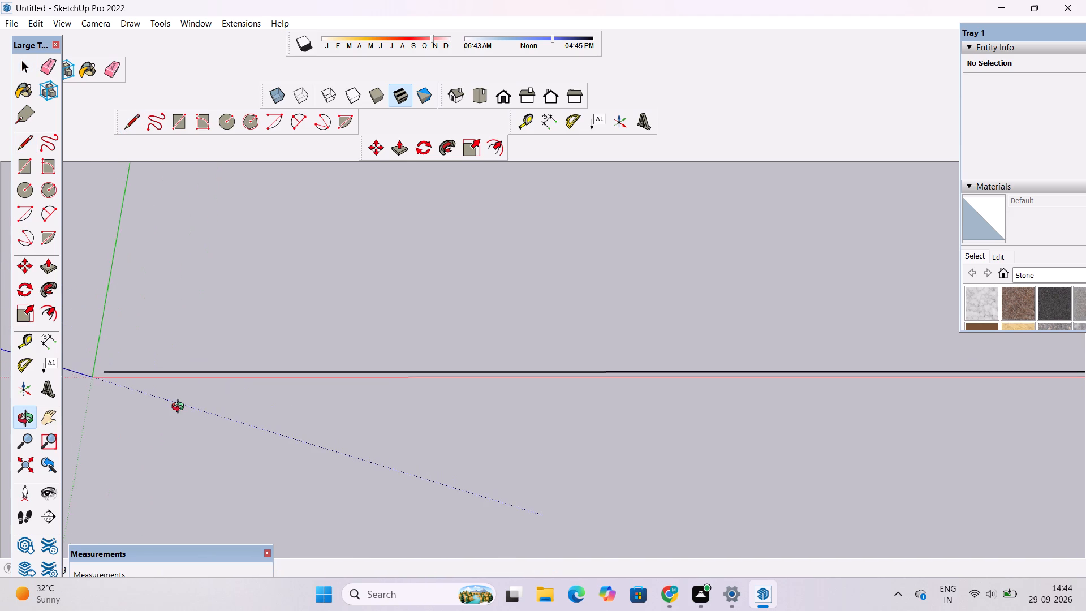
scroll(180, 408, "down", 1)
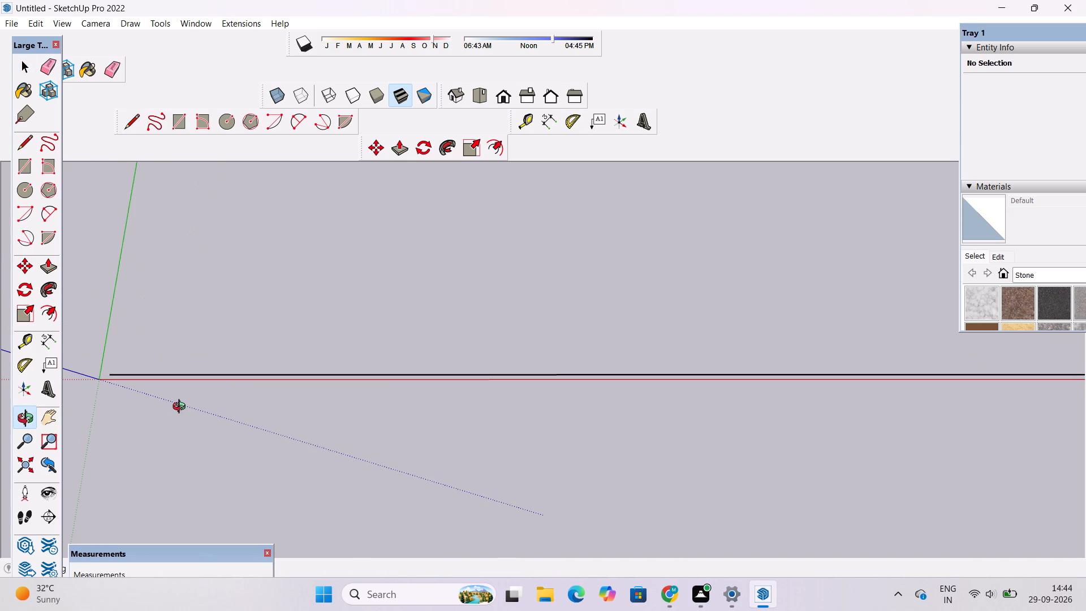
scroll(182, 408, "down", 3)
scroll(182, 408, "up", 2)
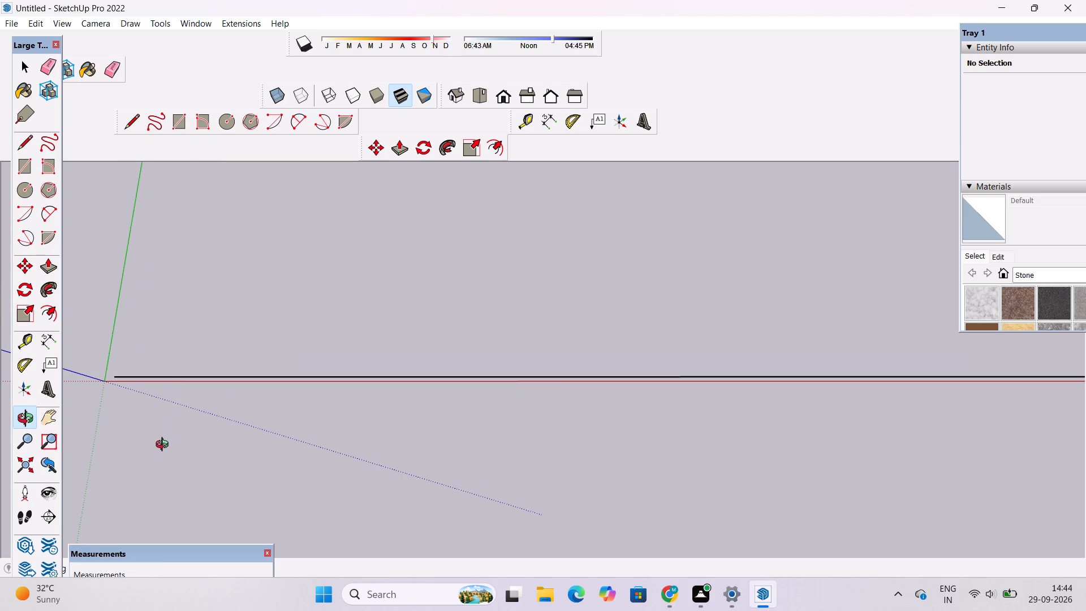
scroll(158, 431, "down", 4)
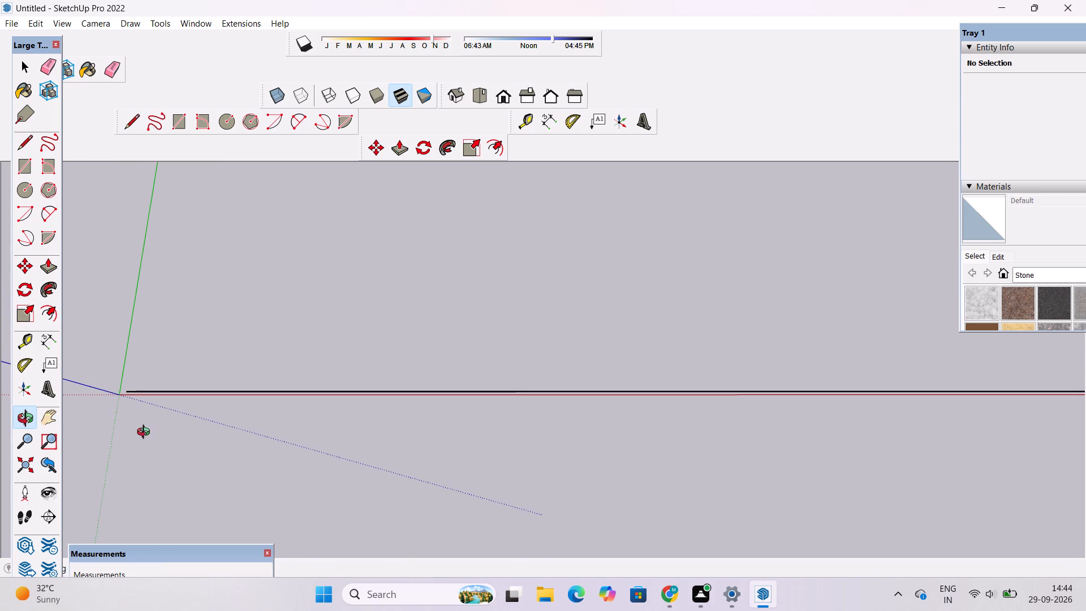
scroll(153, 436, "up", 1)
left_click_drag(150, 434, 107, 426, "shift")
scroll(104, 424, "down", 10)
left_click_drag(201, 417, 196, 419, "shift")
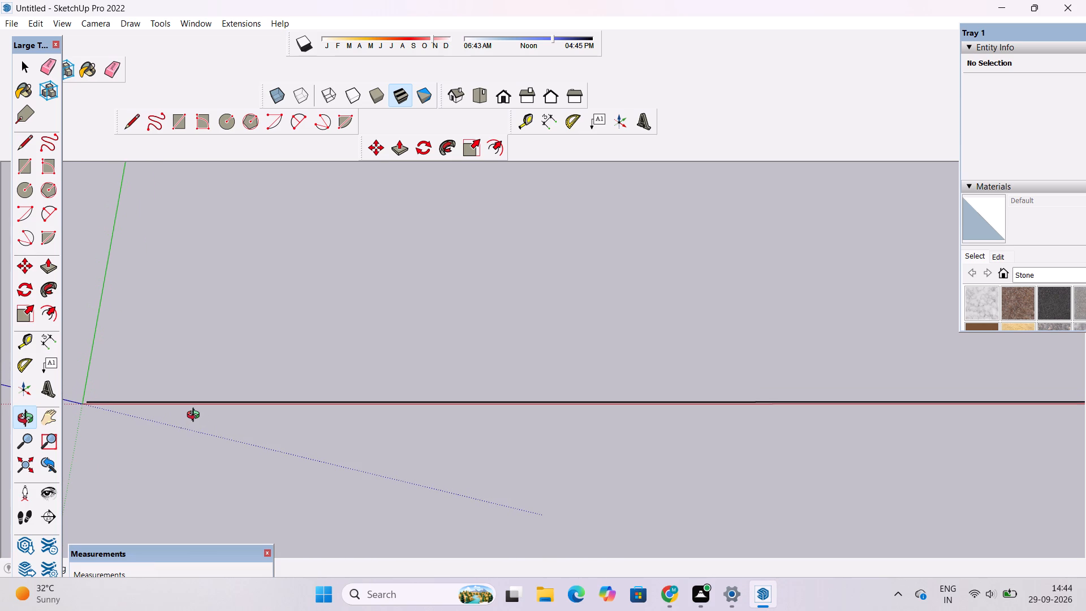
scroll(196, 416, "down", 1)
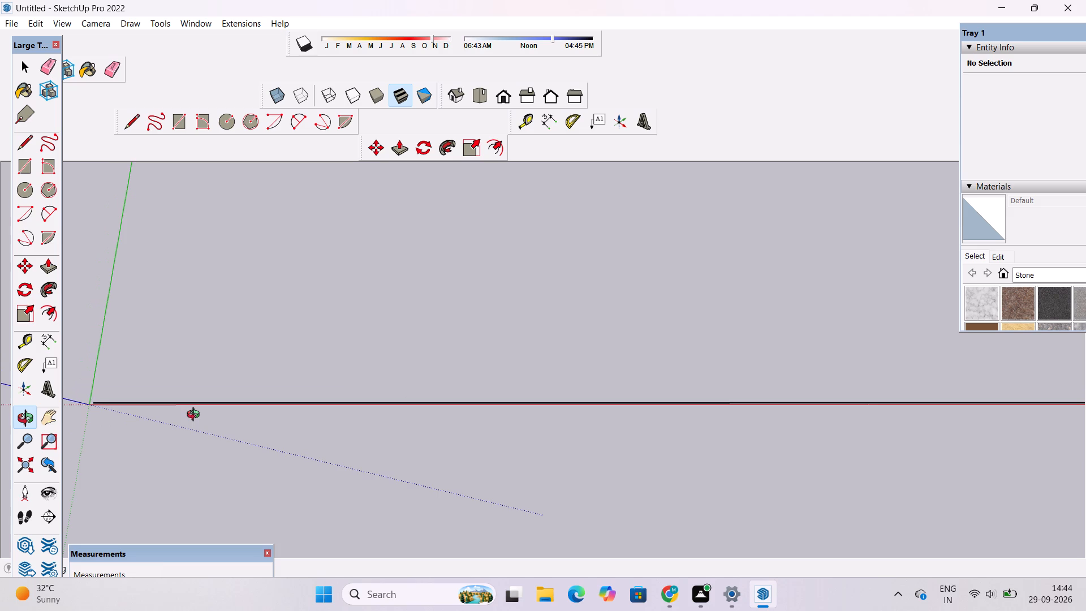
scroll(196, 416, "down", 9)
left_click_drag(222, 406, 223, 409, "shift")
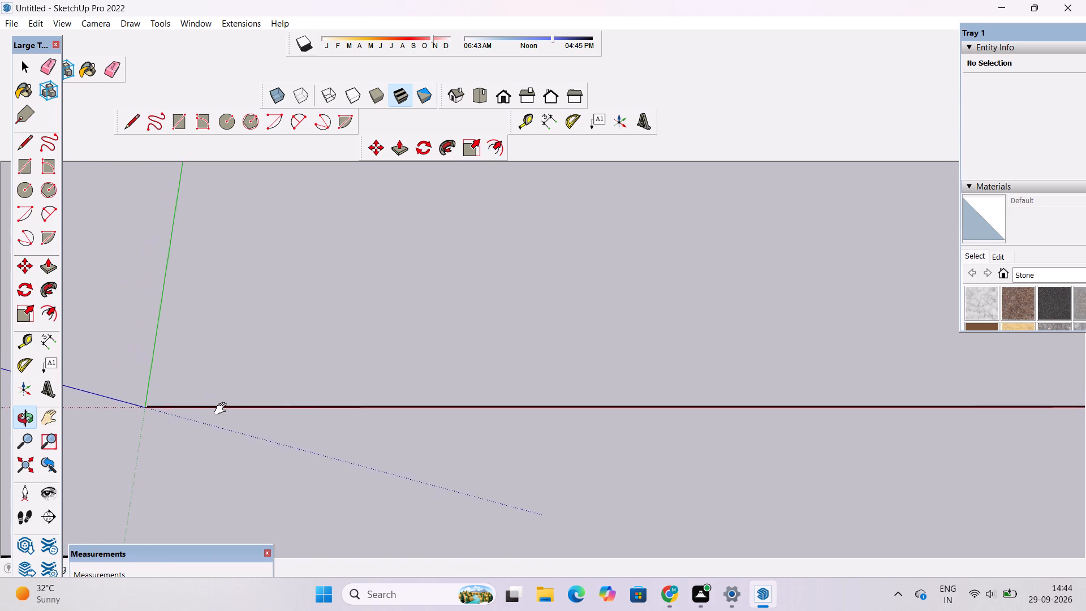
left_click_drag(223, 409, 176, 422, "shift")
scroll(136, 429, "down", 4)
left_click_drag(253, 436, 232, 438)
scroll(232, 438, "down", 5)
left_click_drag(227, 442, 244, 438)
left_click_drag(251, 441, 214, 434, "shift")
scroll(214, 434, "down", 12)
left_click_drag(309, 431, 284, 420)
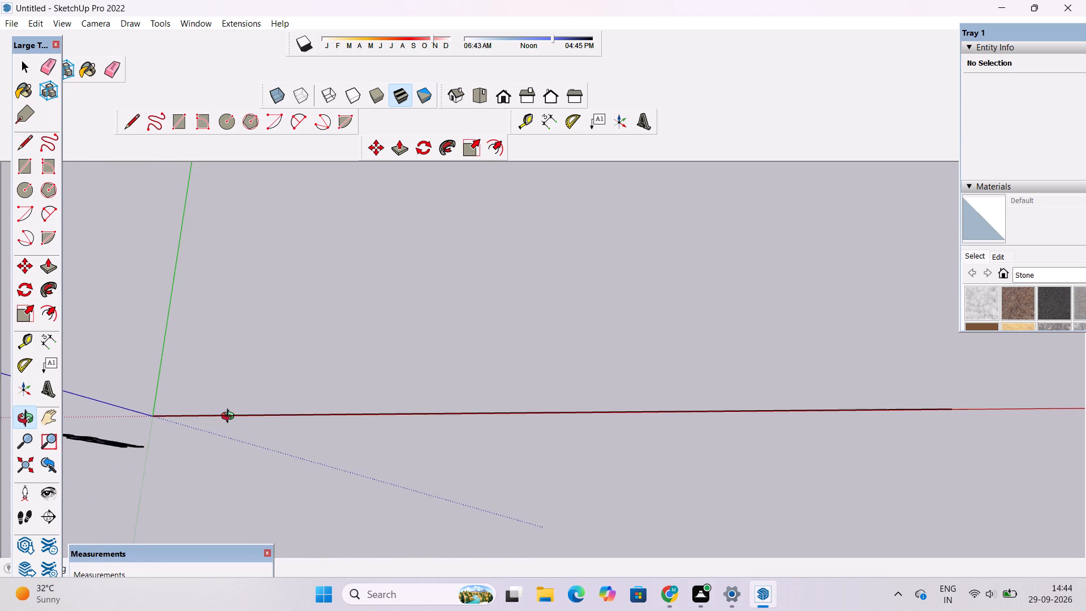
scroll(230, 418, "down", 6)
scroll(358, 425, "up", 4)
left_click_drag(358, 425, 363, 434, "shift")
scroll(363, 431, "up", 2)
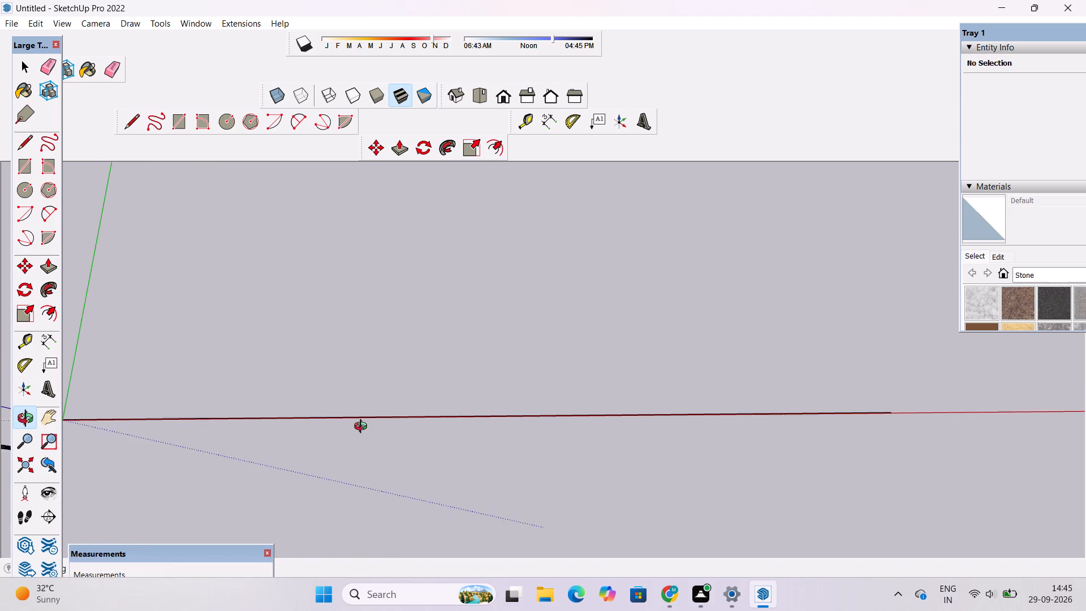
scroll(363, 428, "up", 1)
scroll(363, 428, "down", 2)
scroll(363, 428, "up", 2)
left_click_drag(349, 427, 358, 426, "shift")
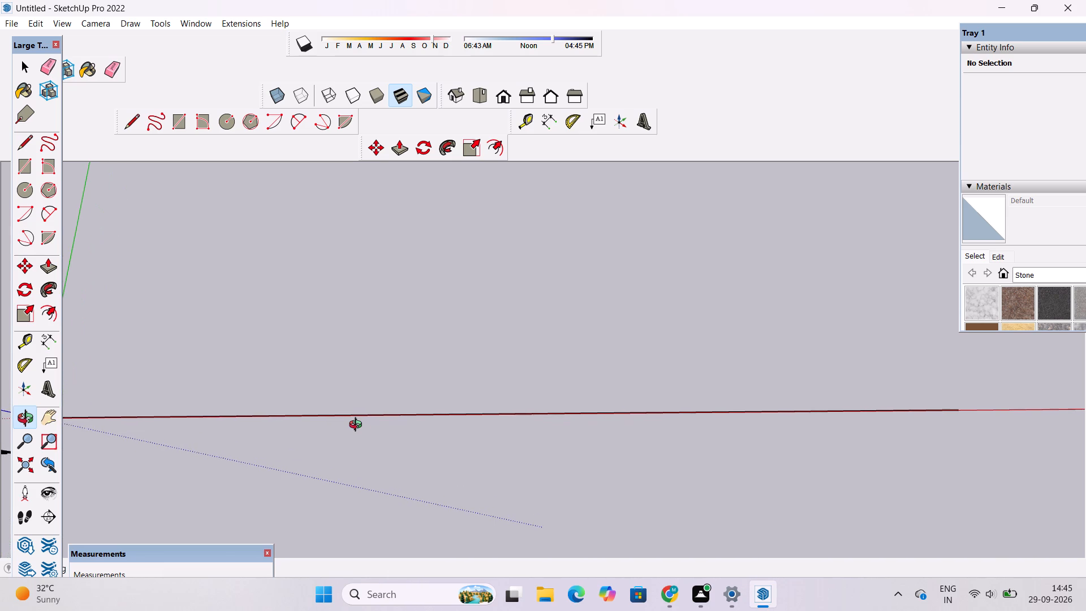
scroll(358, 425, "down", 4)
scroll(361, 441, "up", 3)
left_click_drag(347, 431, 436, 398, "shift")
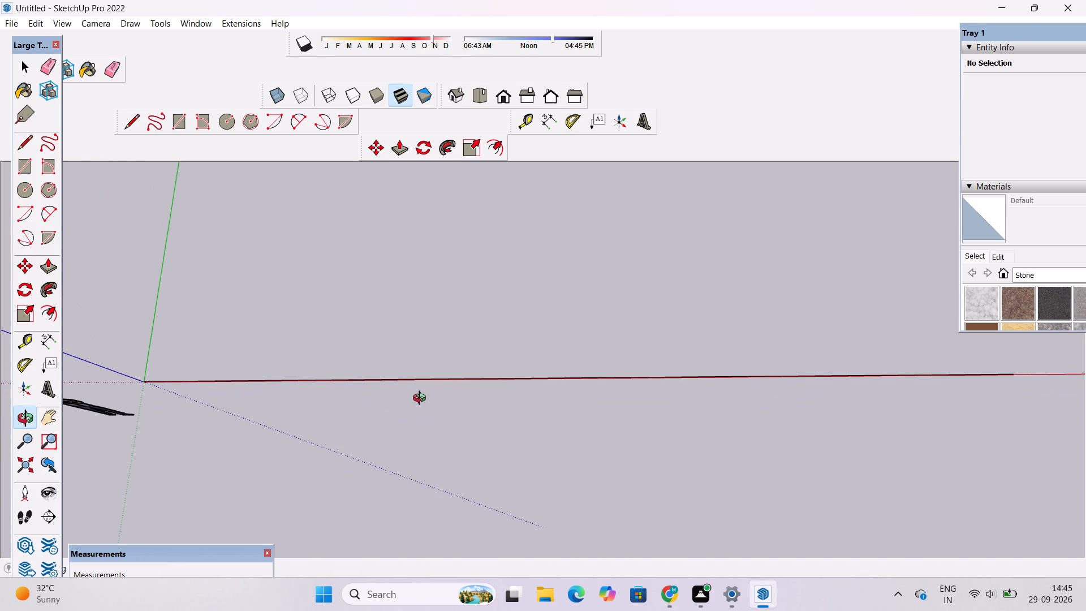
scroll(419, 401, "up", 1)
scroll(363, 406, "down", 4)
Draw a 40' line parallel to the green axis from the far end of the 55' line.
key("l")
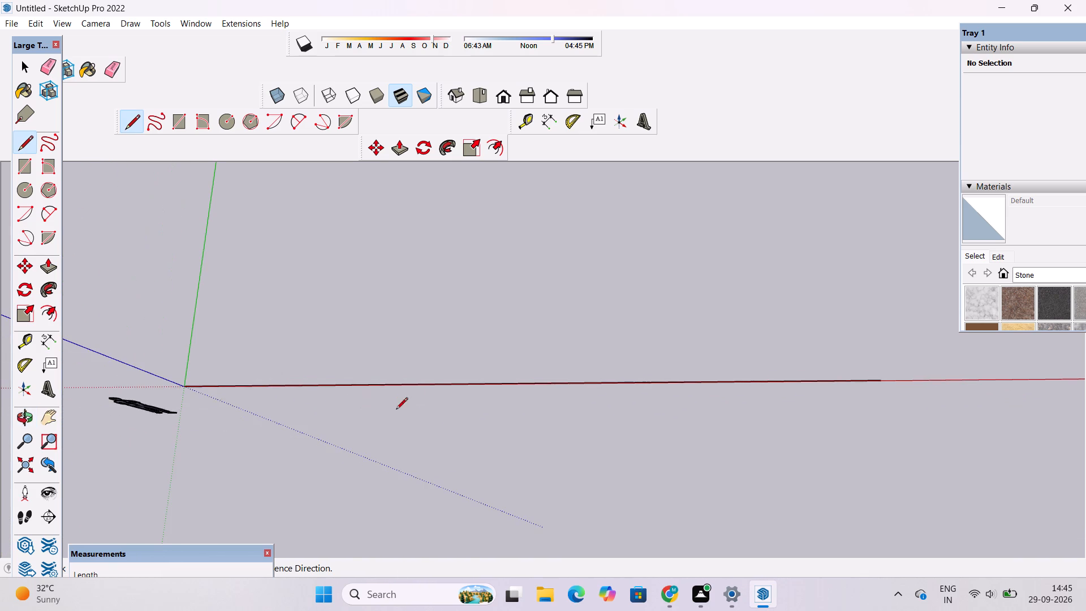
scroll(370, 416, "down", 5)
left_click(711, 394)
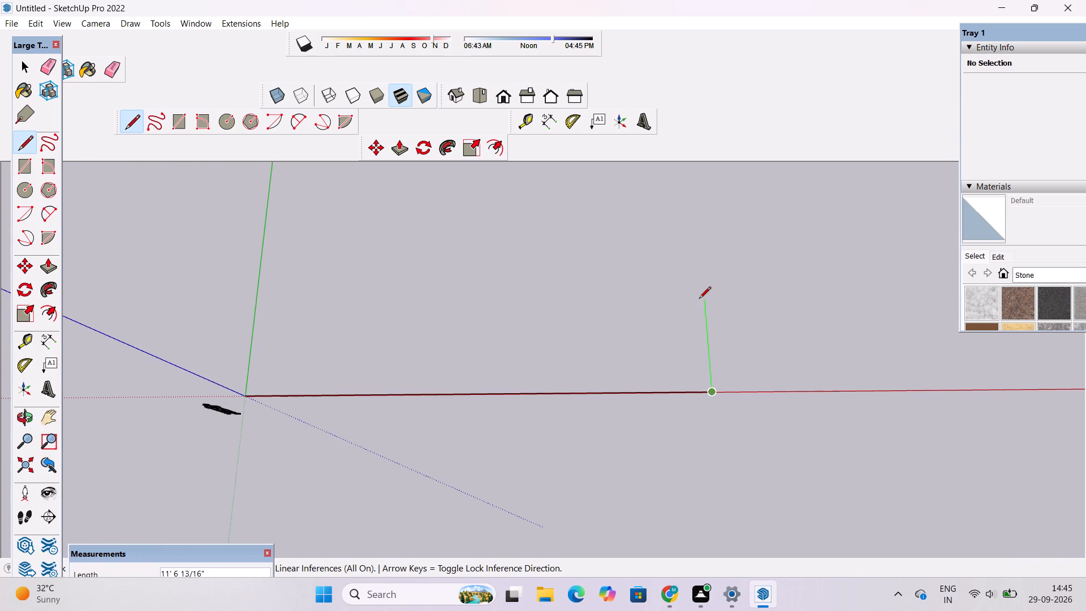
scroll(699, 299, "up", 1)
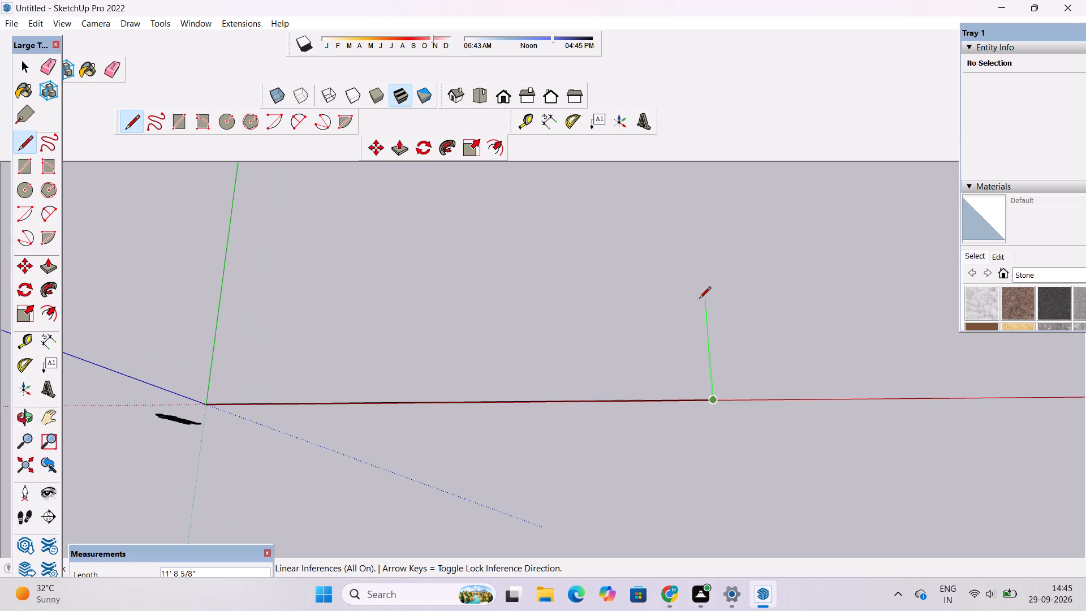
scroll(699, 292, "down", 1)
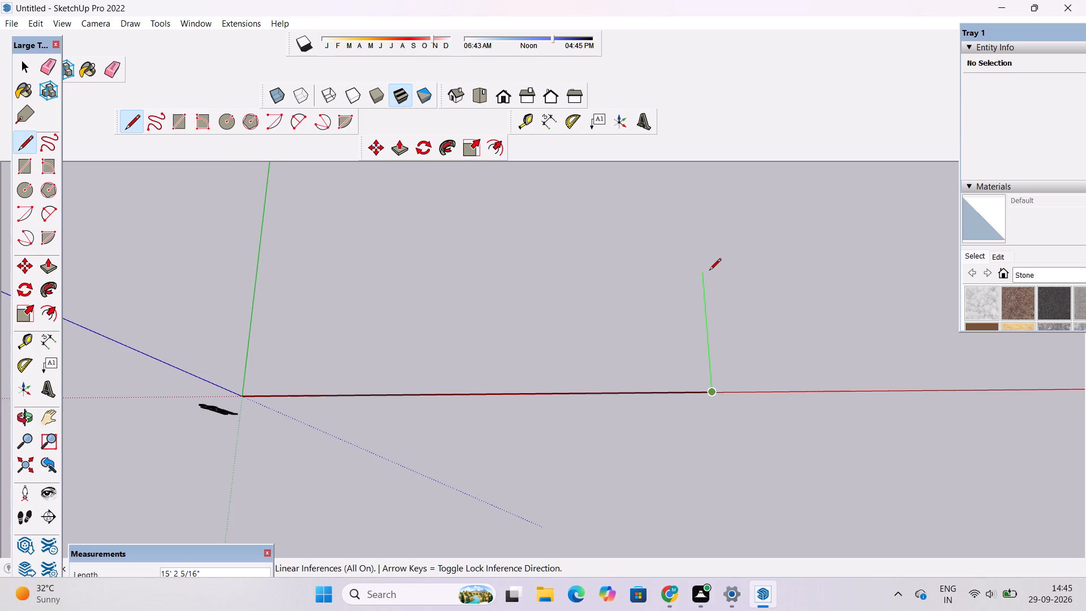
type("40'")
key("Return")
Draw a 50' line back from the 40' line's end, parallel to the red axis, and continue it 5' to the green axis.
scroll(675, 318, "down", 7)
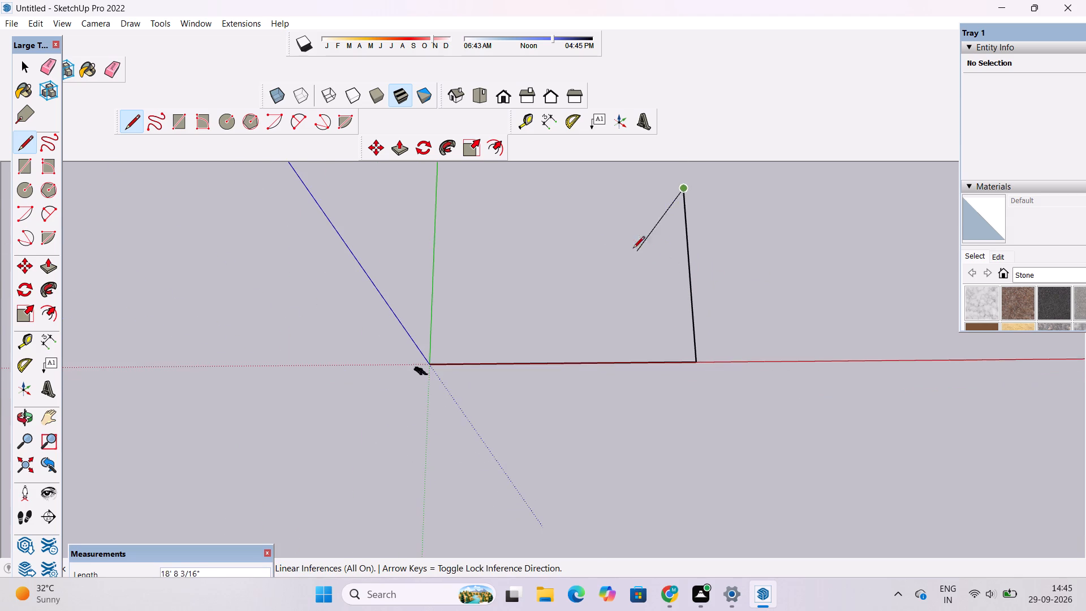
scroll(541, 213, "up", 3)
scroll(468, 222, "down", 5)
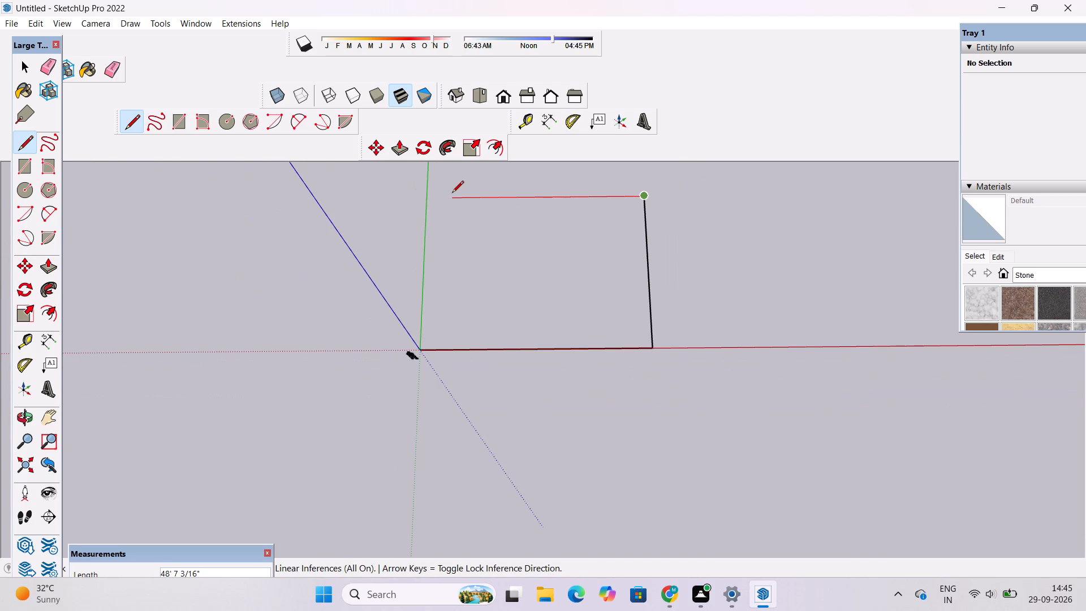
type("50'")
key("Return")
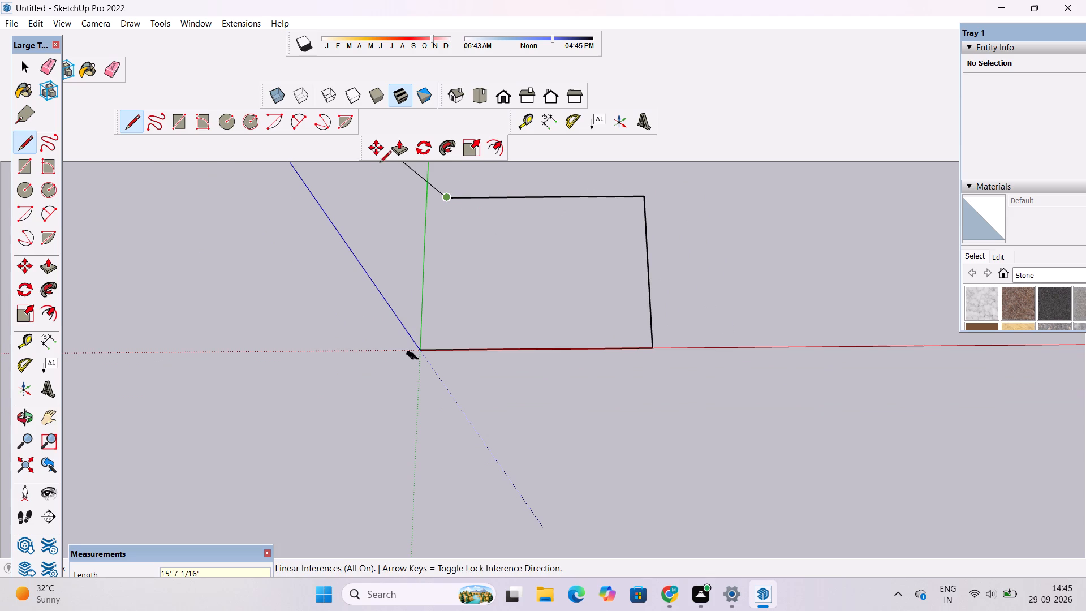
key("5")
key("apostrophe")
key("Return")
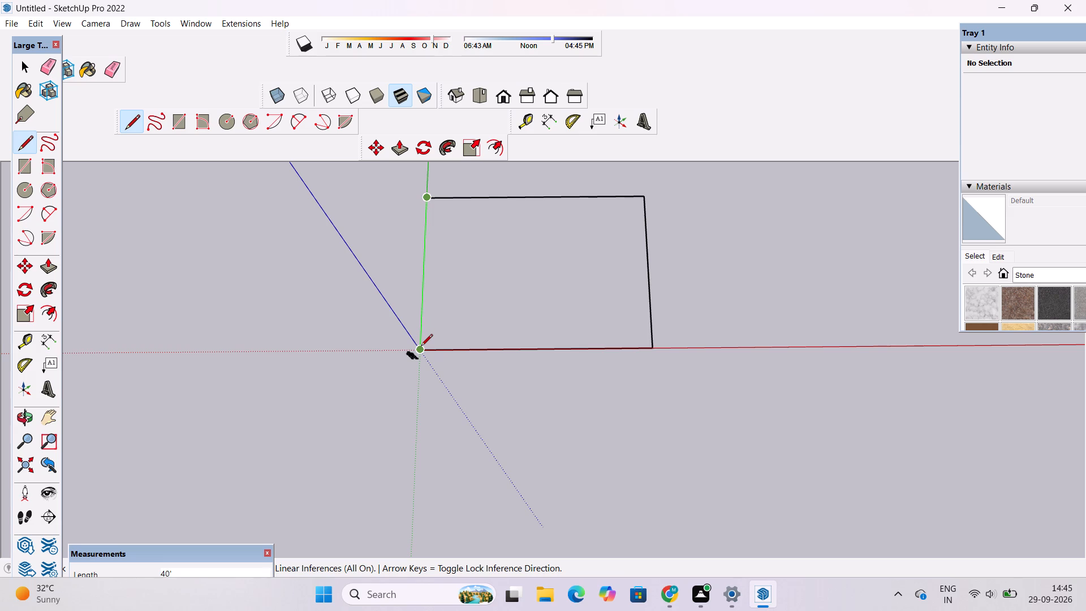
Close the outline into a face with a line along the green axis back to the origin.
scroll(421, 347, "up", 4)
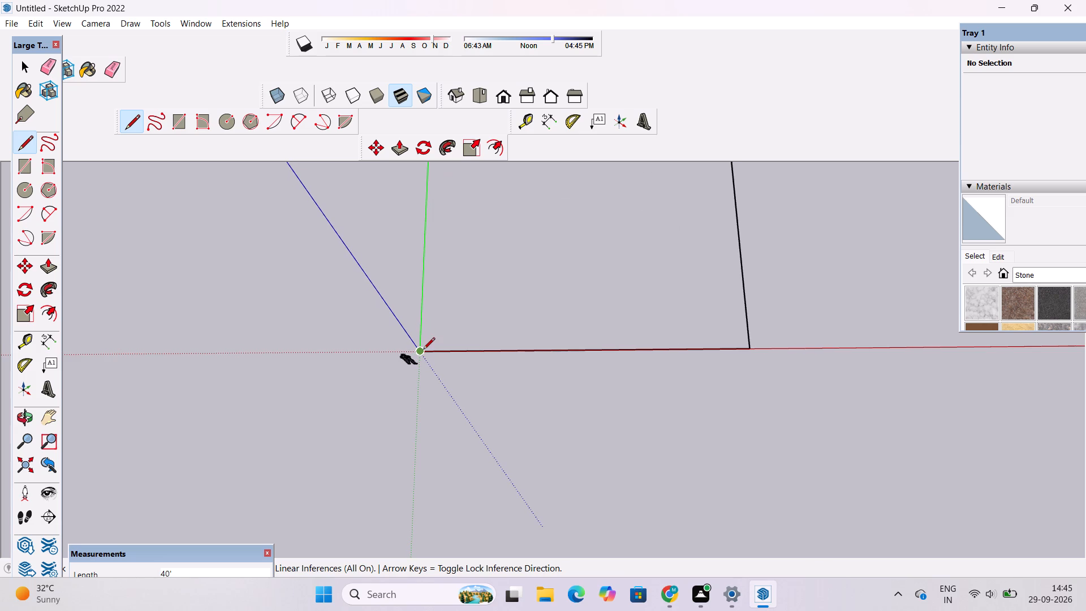
left_click(423, 350)
key("space")
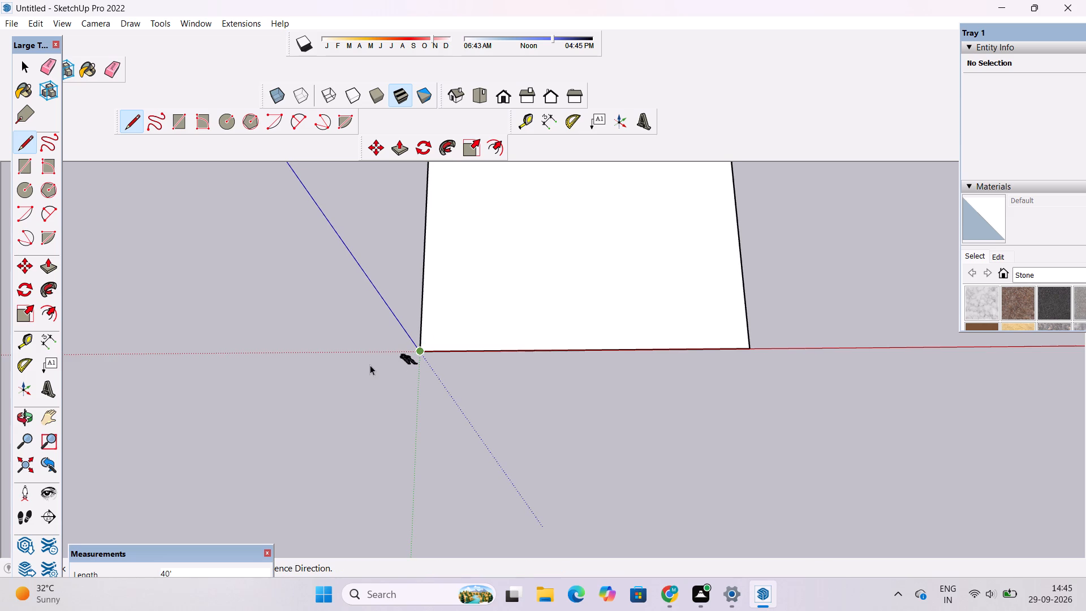
Push/Pull the 55' by 40' rectangular face up by 1' to form a slab.
key("o")
scroll(348, 356, "down", 5)
scroll(404, 406, "up", 3)
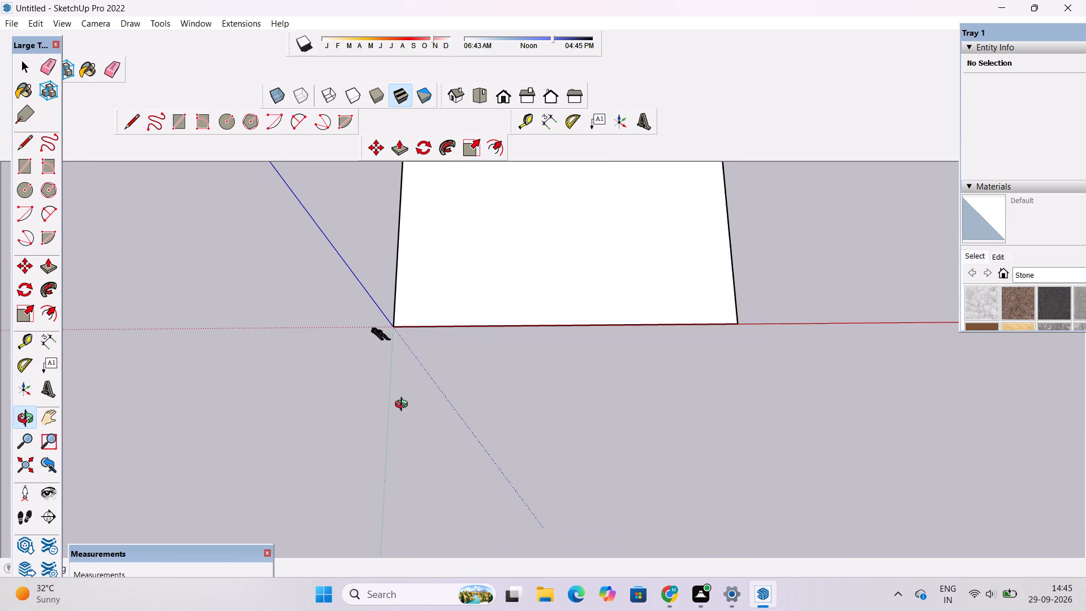
scroll(404, 406, "up", 8)
left_click_drag(406, 377, 352, 414, "shift")
scroll(352, 414, "down", 3)
left_click_drag(352, 414, 354, 405)
scroll(376, 336, "up", 4)
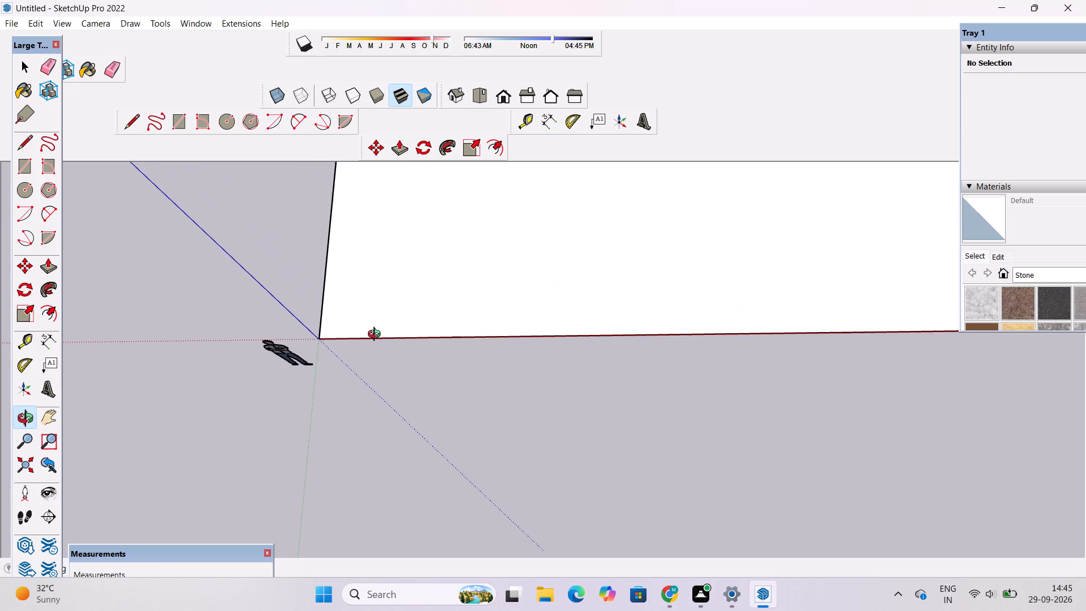
left_click_drag(381, 329, 352, 387)
scroll(351, 390, "up", 4)
left_click_drag(367, 384, 320, 392, "shift")
scroll(275, 380, "down", 5)
key("space")
left_click(280, 369)
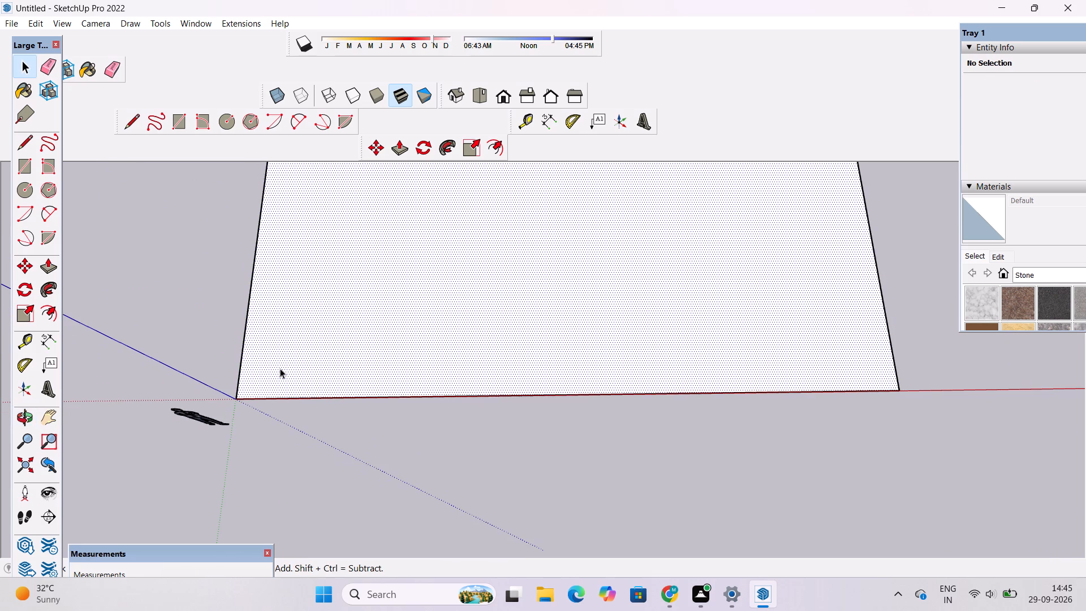
key("p")
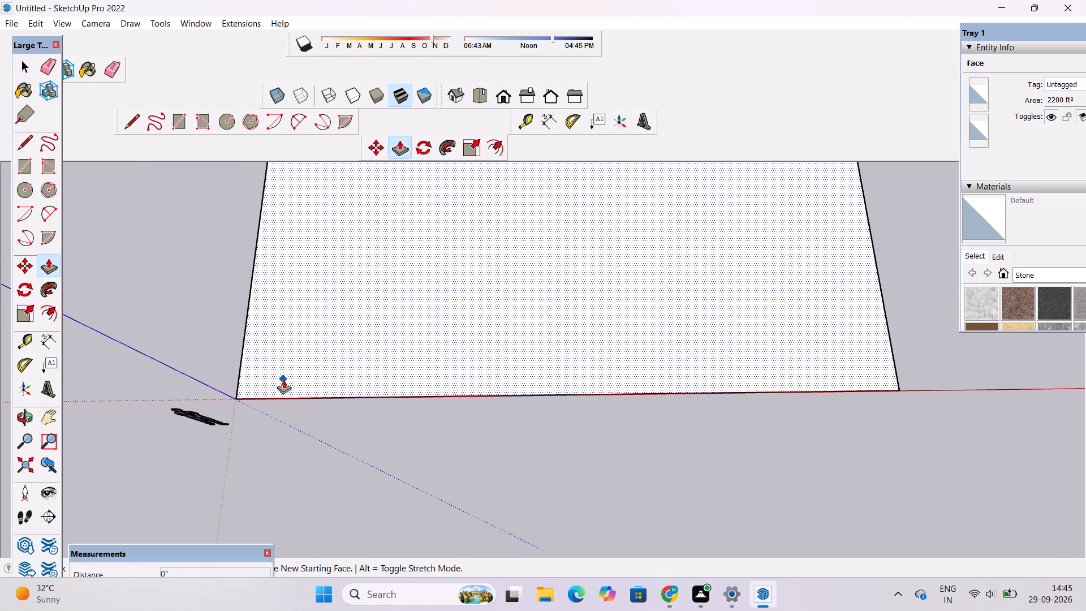
left_click(283, 380)
type("1'")
key("Return")
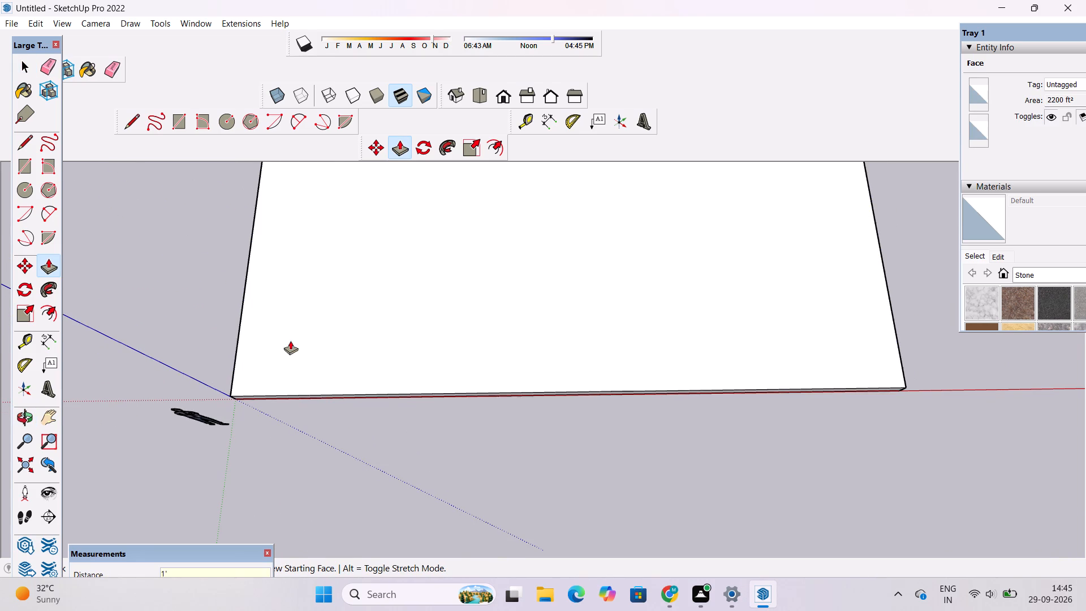
Examine the slab's top, edges and thickness from several angles.
key("o")
scroll(263, 343, "down", 6)
left_click_drag(234, 446, 275, 298)
scroll(275, 300, "down", 4)
left_click_drag(309, 333, 247, 444, "shift")
scroll(247, 445, "up", 4)
left_click_drag(266, 471, 185, 463)
left_click_drag(200, 445, 239, 457)
scroll(235, 449, "up", 3)
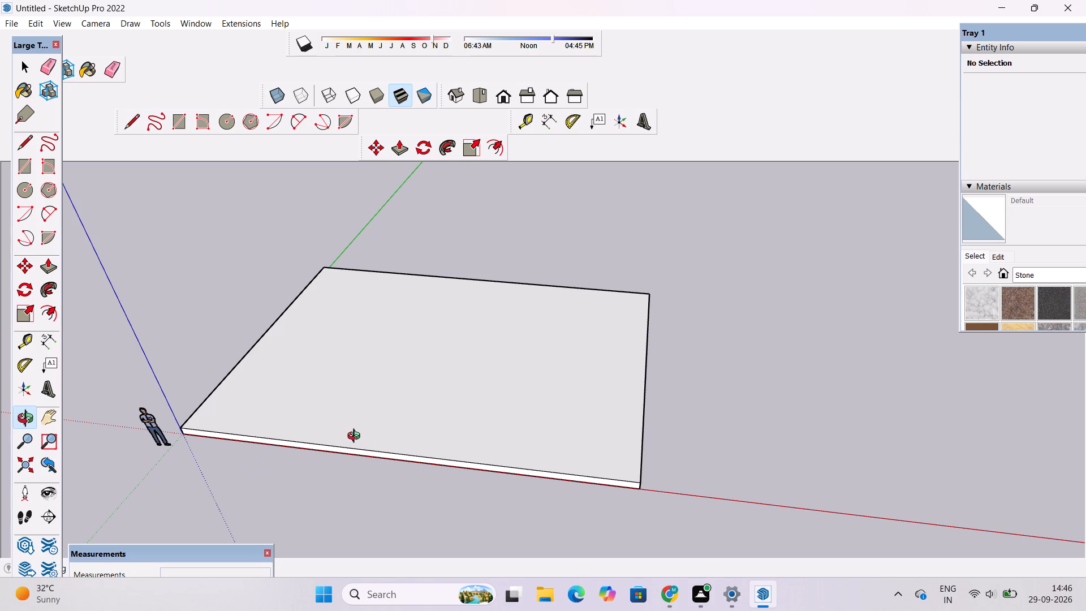
Examine the slab's top face, front edge and corners from different angles and distances.
scroll(356, 437, "up", 1)
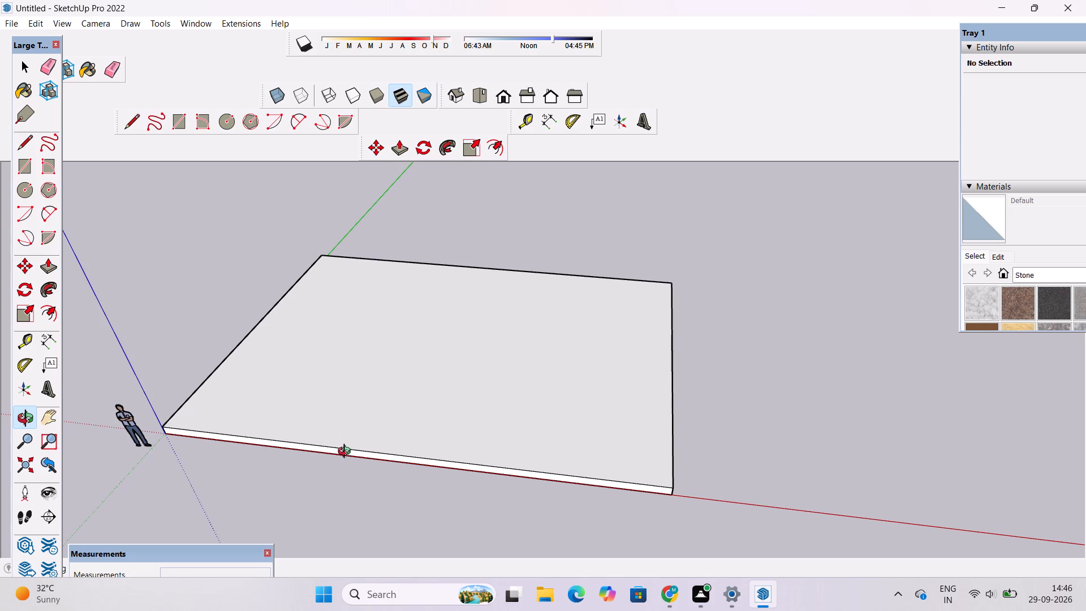
left_click_drag(346, 457, 392, 439, "shift")
scroll(392, 437, "down", 3)
left_click_drag(365, 396, 369, 434)
scroll(356, 430, "up", 2)
left_click_drag(354, 433, 361, 416)
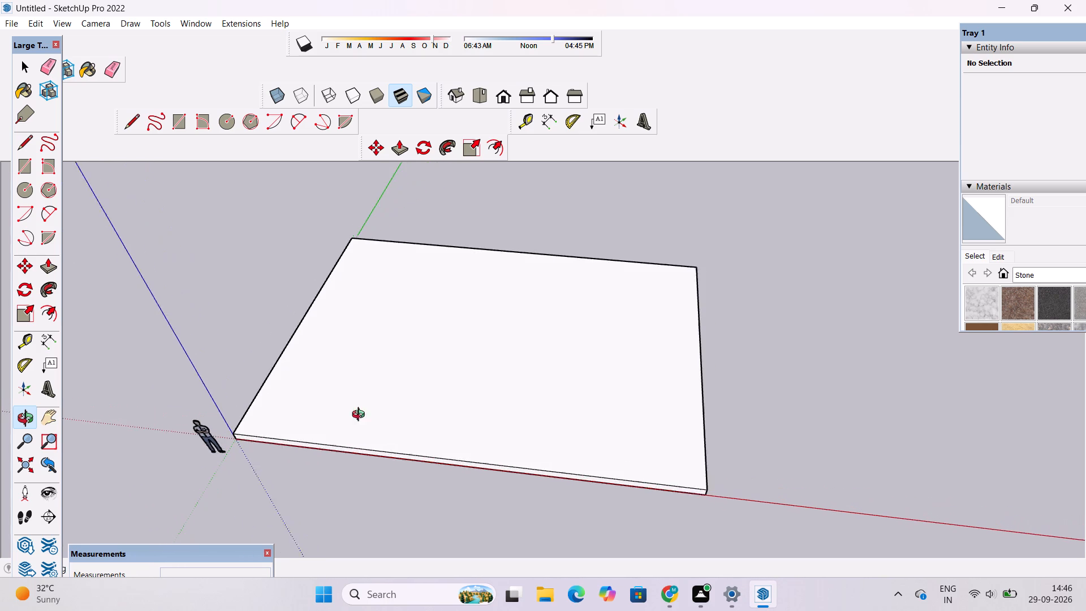
left_click_drag(361, 416, 366, 409)
left_click_drag(373, 446, 381, 416, "shift")
left_click_drag(358, 442, 408, 434)
left_click_drag(405, 446, 393, 428)
left_click_drag(391, 440, 387, 408)
left_click_drag(387, 408, 367, 416, "shift")
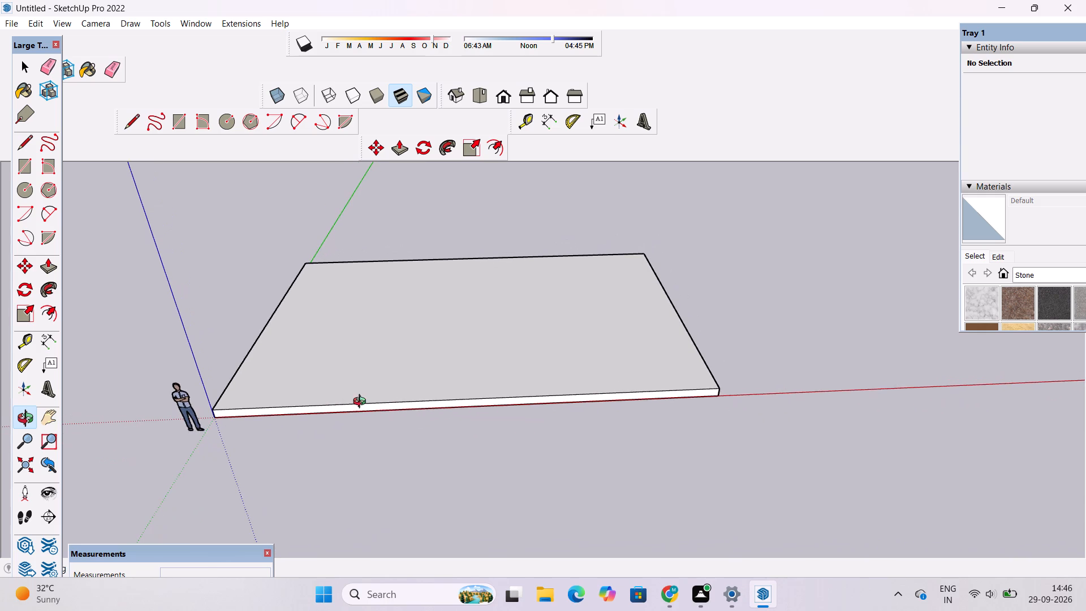
key("space")
left_click(755, 282)
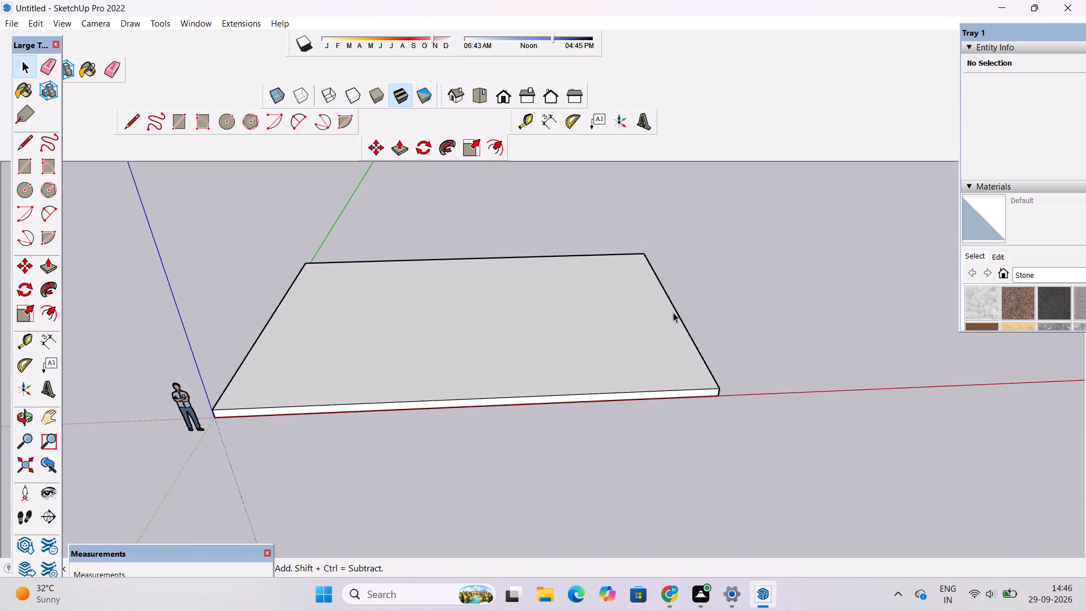
key("o")
left_click_drag(597, 342, 592, 378)
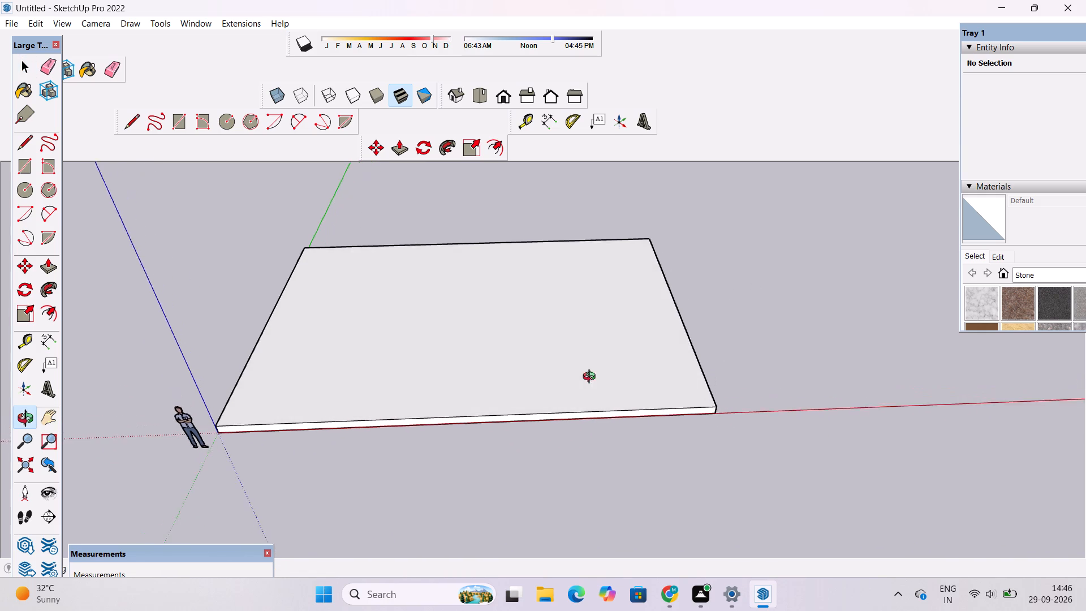
left_click_drag(592, 378, 590, 383)
left_click_drag(543, 393, 537, 420)
scroll(441, 433, "up", 3)
left_click(441, 433, "shift")
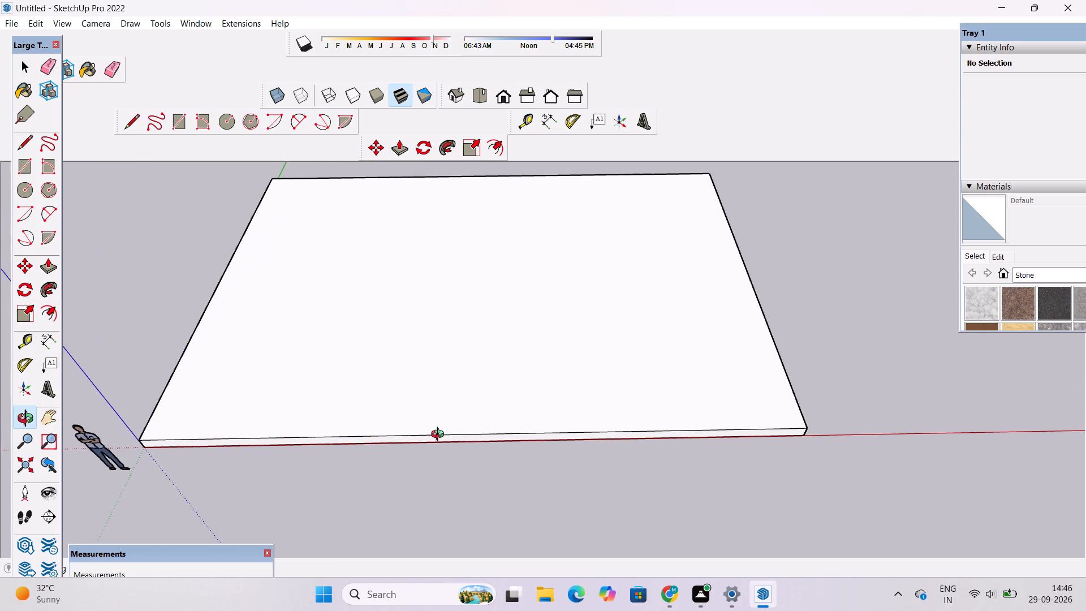
left_click_drag(440, 436, 443, 425, "shift")
scroll(440, 409, "up", 2)
left_click_drag(446, 403, 443, 414)
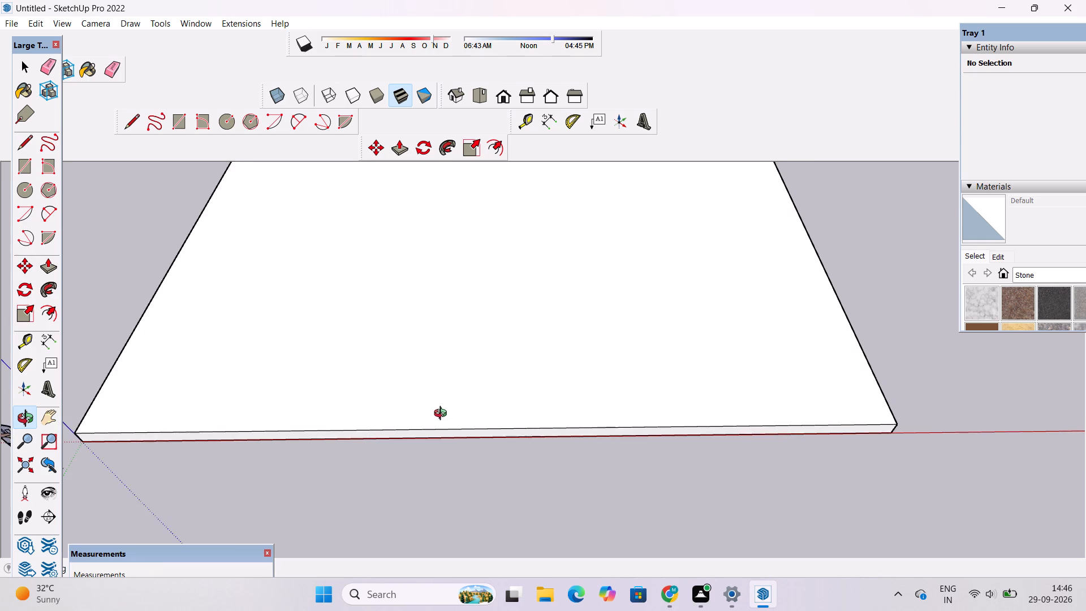
scroll(442, 416, "down", 4)
left_click_drag(439, 420, 439, 436, "shift")
scroll(439, 436, "up", 4)
left_click_drag(419, 421, 475, 284)
scroll(504, 375, "up", 2)
left_click_drag(547, 378, 433, 418)
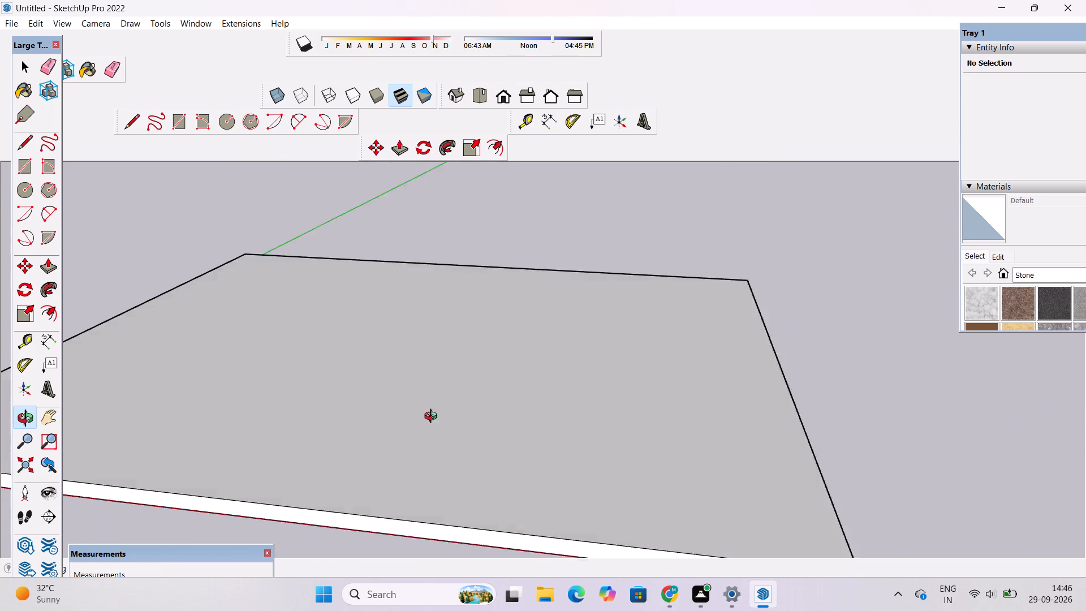
left_click_drag(433, 418, 423, 413)
scroll(399, 352, "down", 3)
left_click_drag(408, 400, 485, 340, "shift")
scroll(330, 394, "up", 3)
left_click_drag(361, 395, 435, 370)
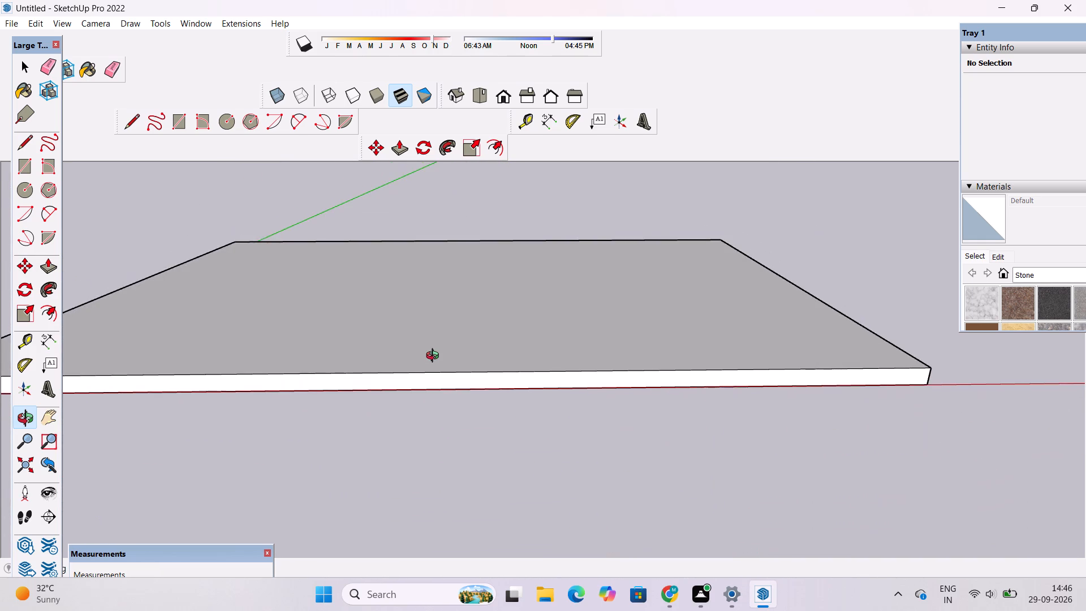
scroll(435, 355, "down", 2)
left_click_drag(507, 343, 504, 361, "shift")
left_click_drag(503, 362, 493, 380)
left_click_drag(460, 380, 471, 372)
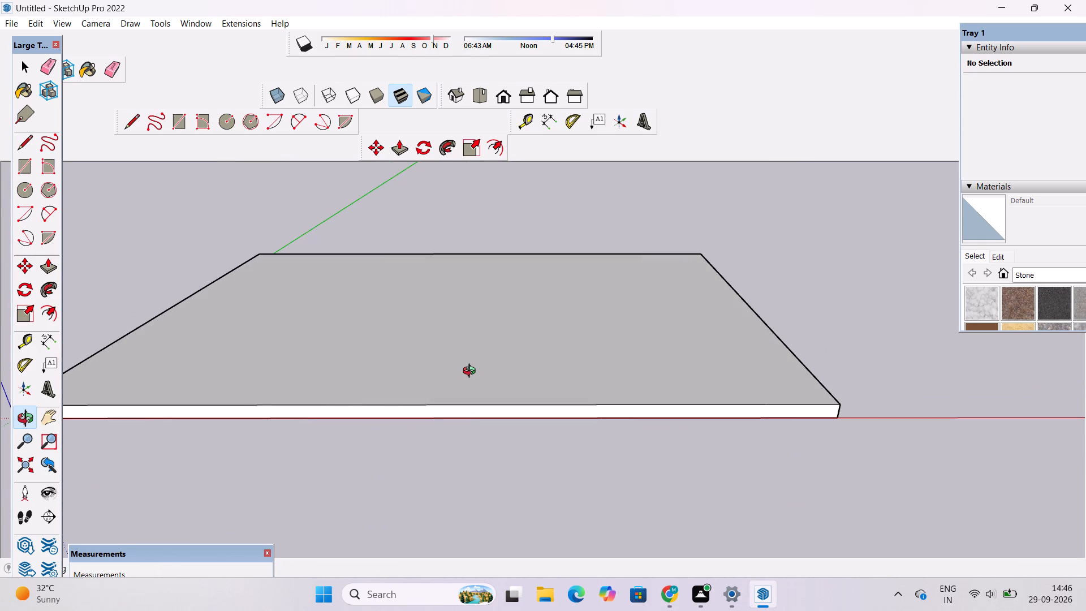
scroll(472, 371, "down", 1)
left_click_drag(472, 369, 468, 388)
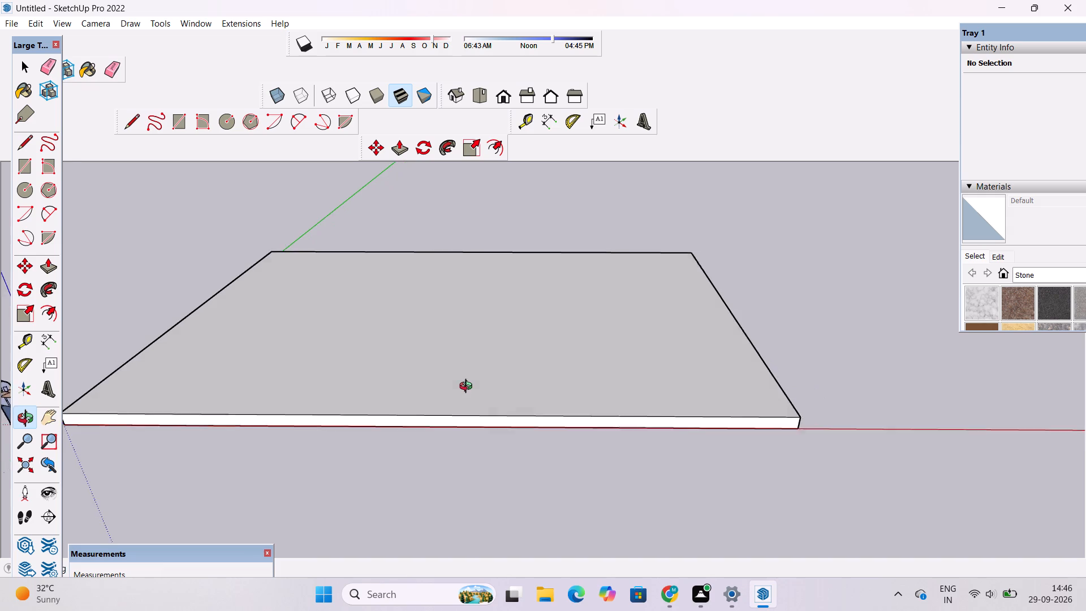
left_click_drag(468, 388, 467, 393)
scroll(453, 226, "up", 3)
left_click_drag(438, 256, 479, 231, "shift")
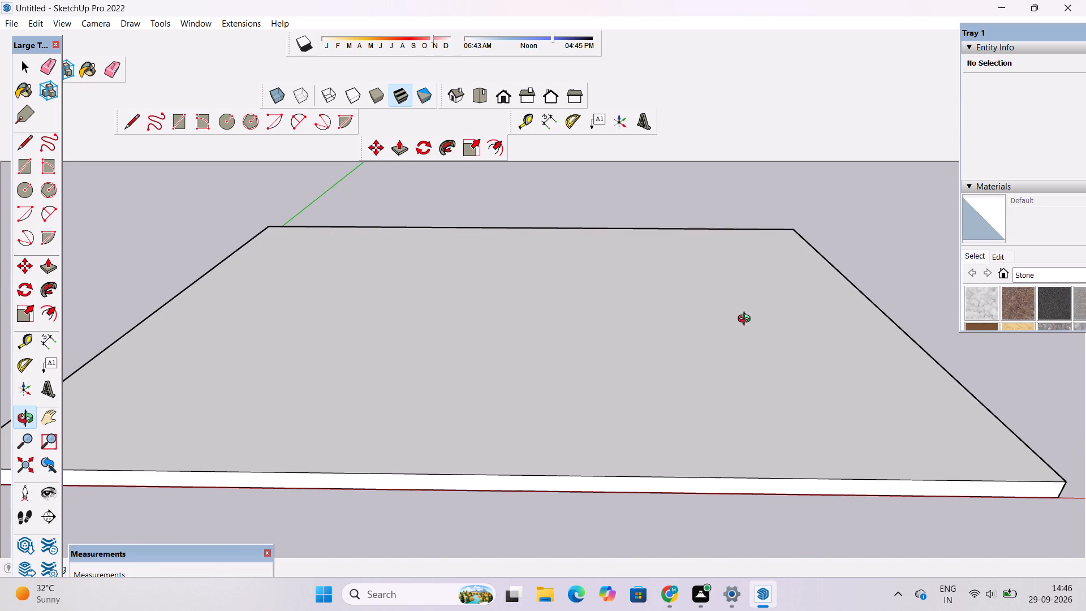
scroll(618, 364, "down", 2)
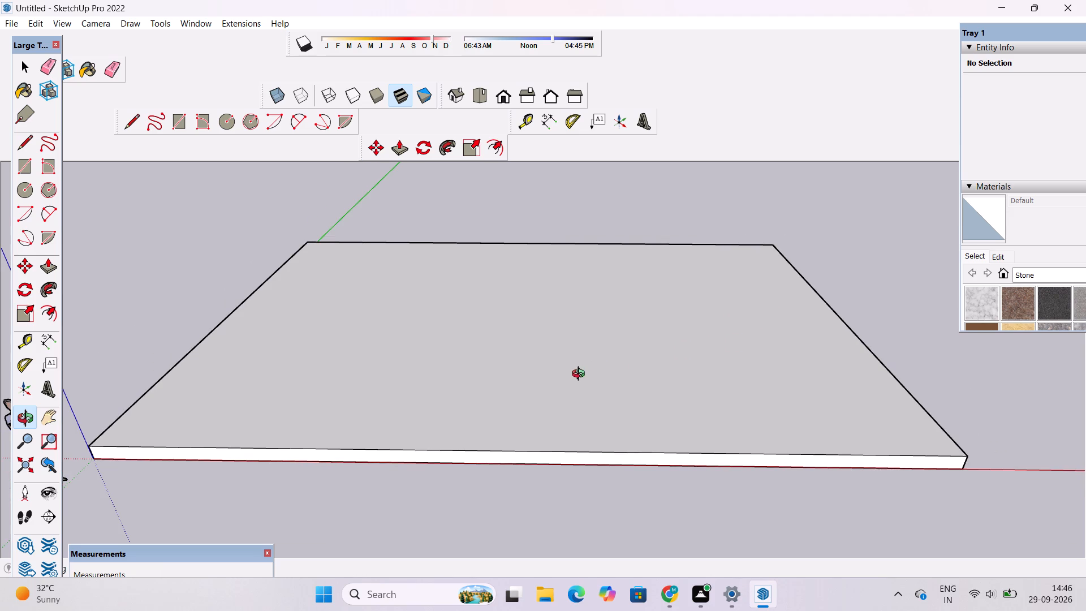
scroll(555, 385, "down", 1)
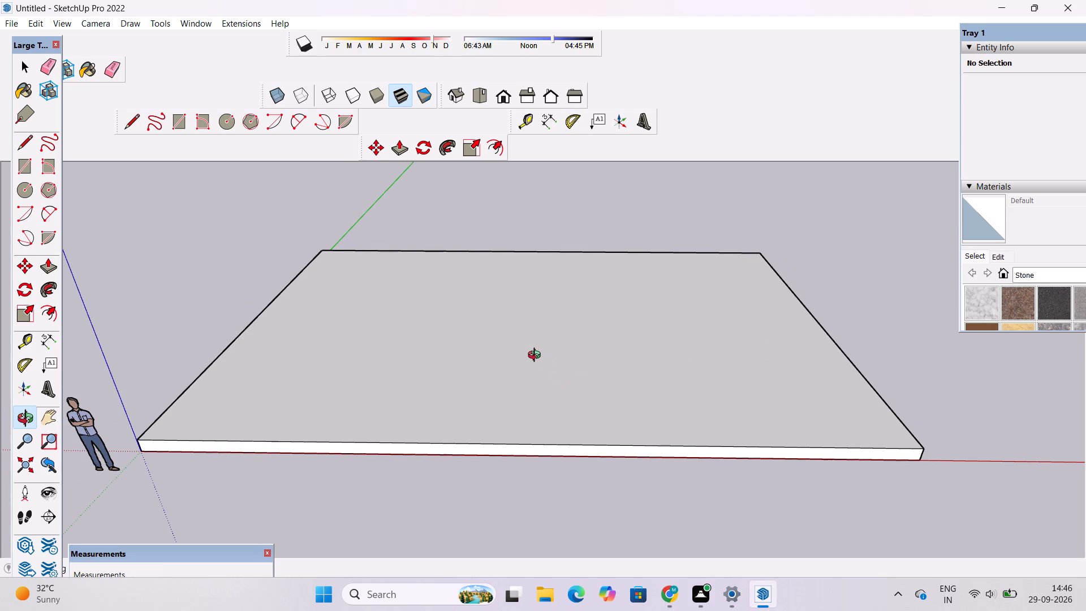
left_click_drag(538, 399, 584, 388, "shift")
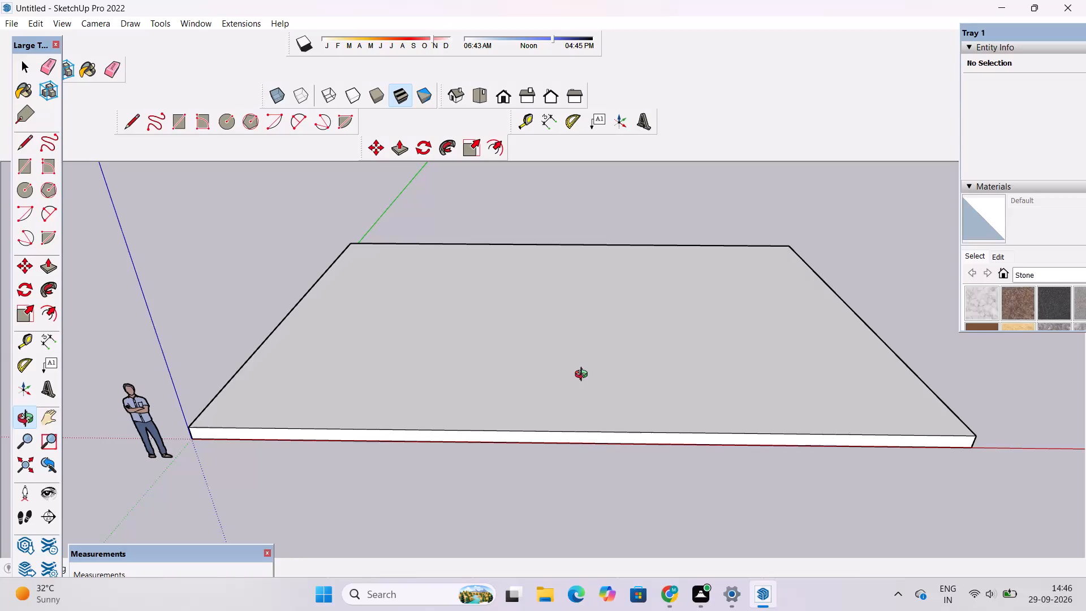
left_click_drag(560, 345, 560, 380)
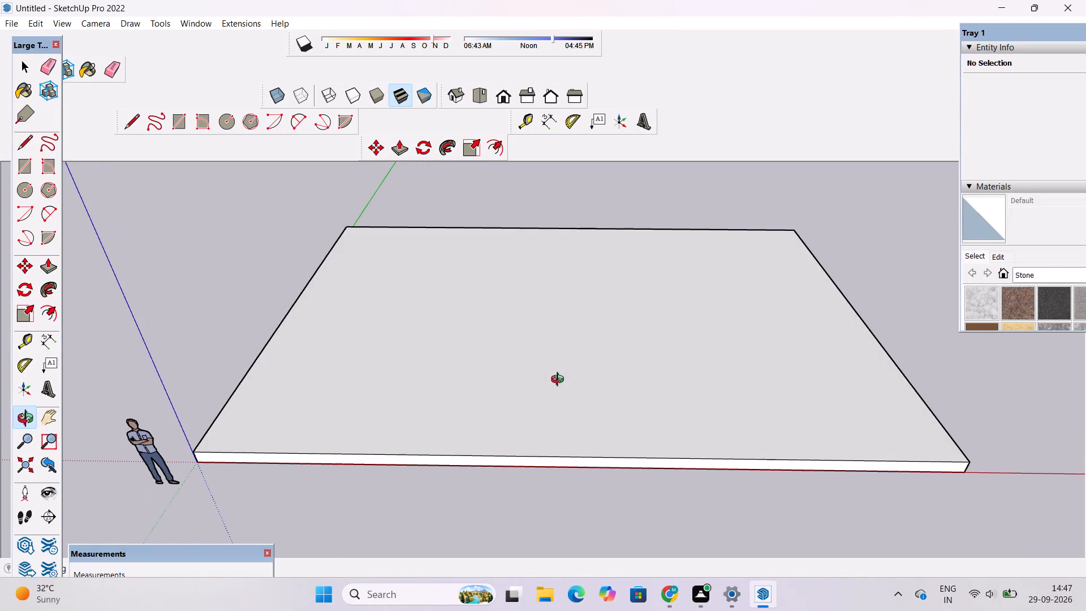
scroll(558, 382, "down", 3)
left_click_drag(558, 383, 466, 354, "shift")
left_click_drag(492, 413, 507, 445)
left_click_drag(489, 436, 519, 441, "shift")
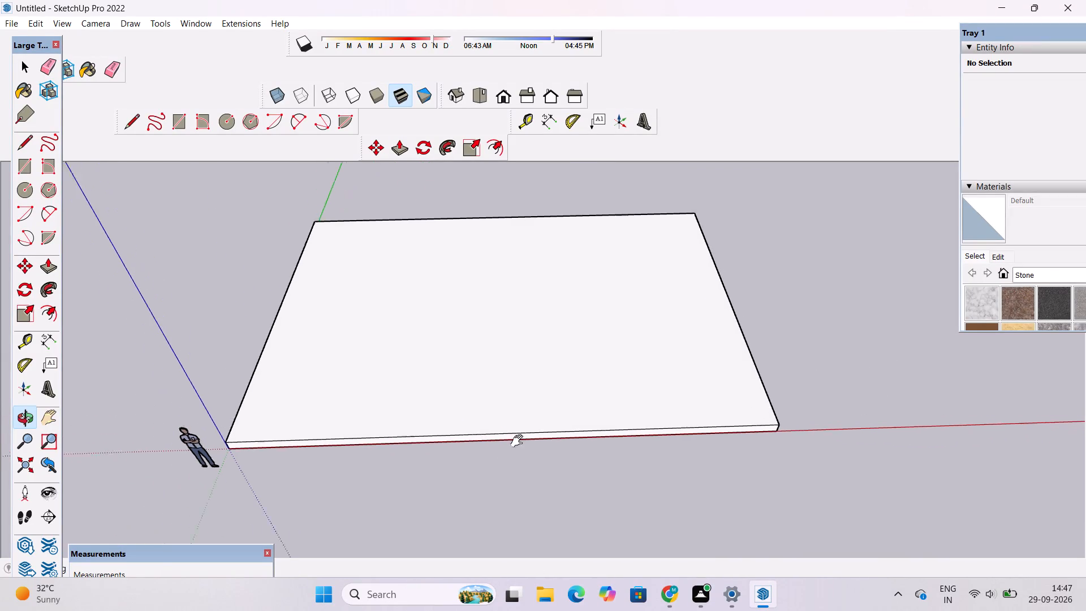
left_click_drag(519, 441, 524, 444, "shift")
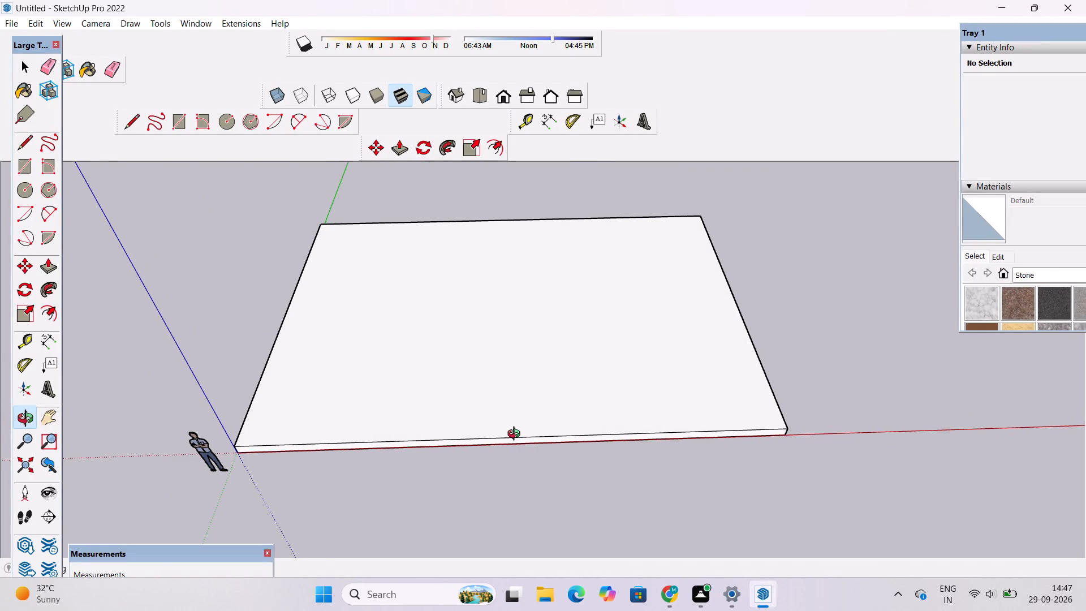
left_click_drag(516, 434, 544, 434, "shift")
left_click_drag(545, 435, 545, 441)
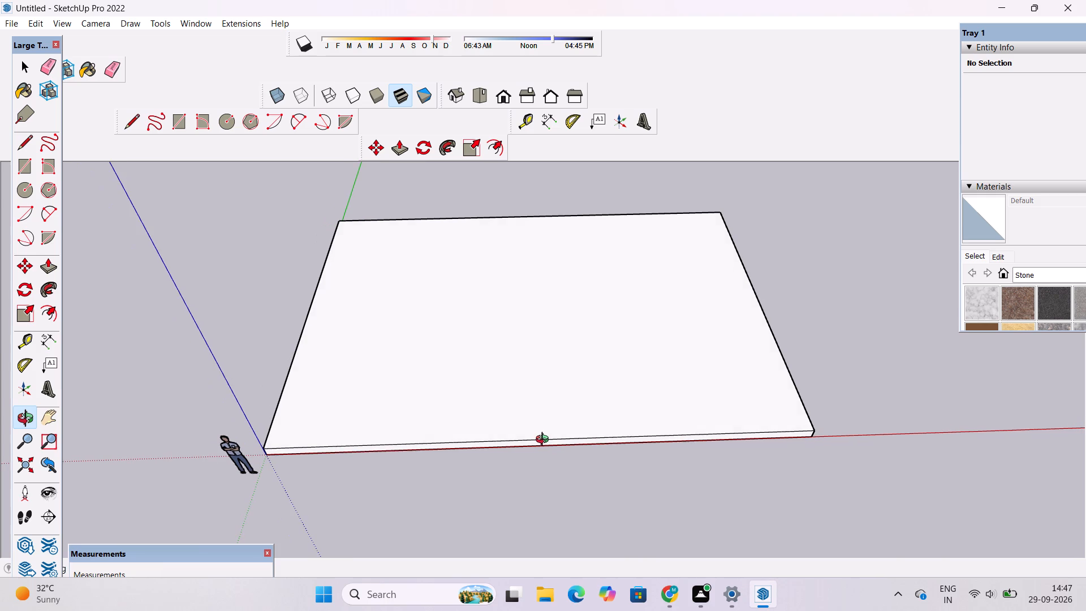
left_click_drag(545, 441, 545, 442)
left_click_drag(532, 438, 572, 456, "shift")
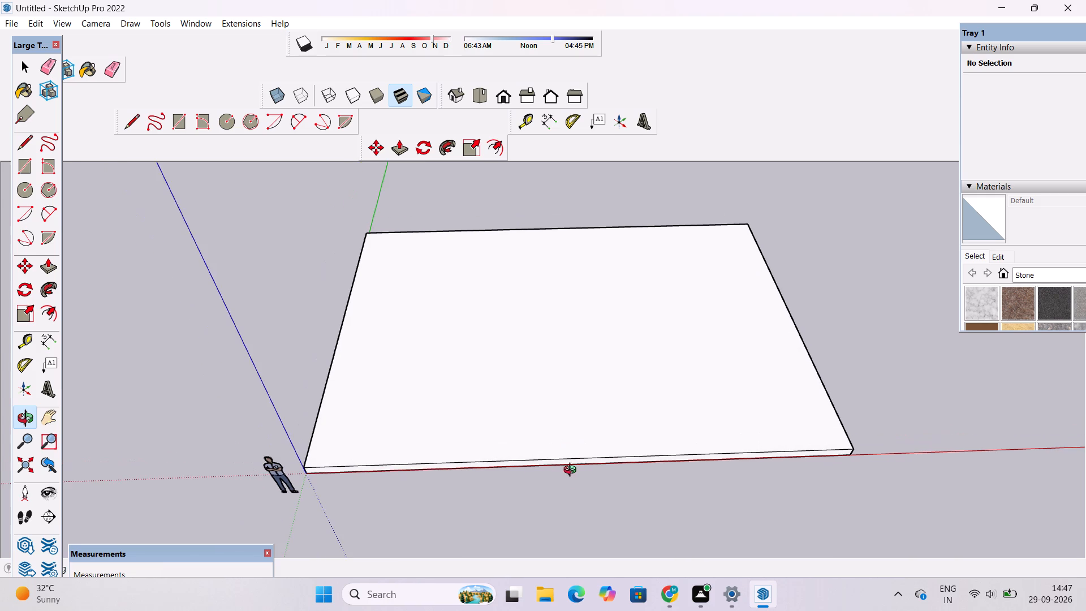
left_click_drag(571, 483, 551, 505)
scroll(552, 451, "up", 2)
left_click_drag(561, 445, 532, 444)
left_click_drag(531, 444, 519, 440)
left_click_drag(518, 440, 512, 432, "shift")
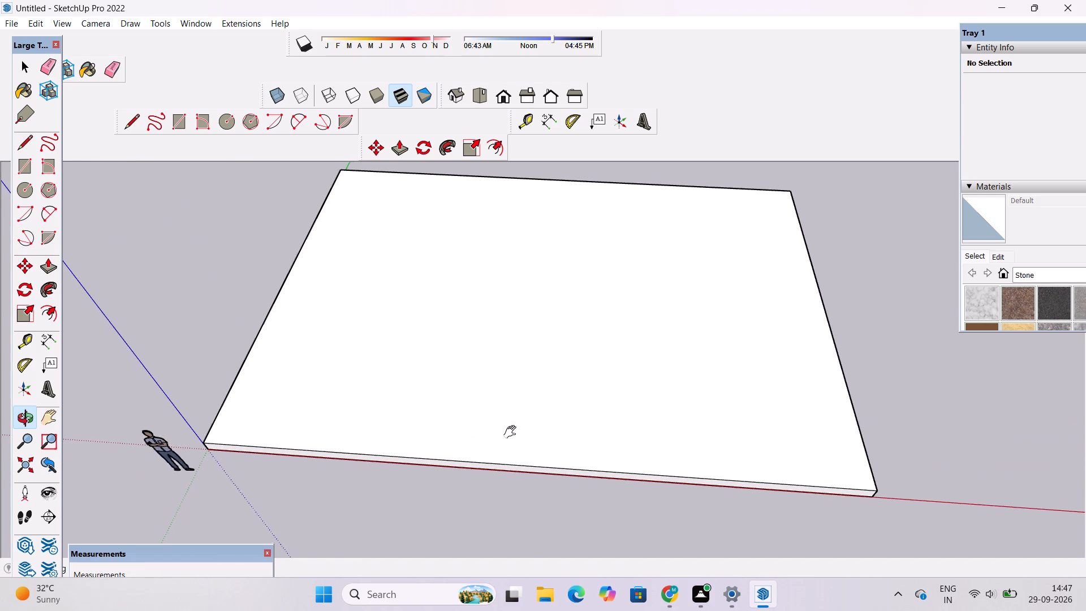
left_click_drag(512, 432, 514, 433, "shift")
scroll(512, 431, "up", 2)
left_click_drag(513, 437, 506, 430, "shift")
left_click_drag(508, 433, 513, 441)
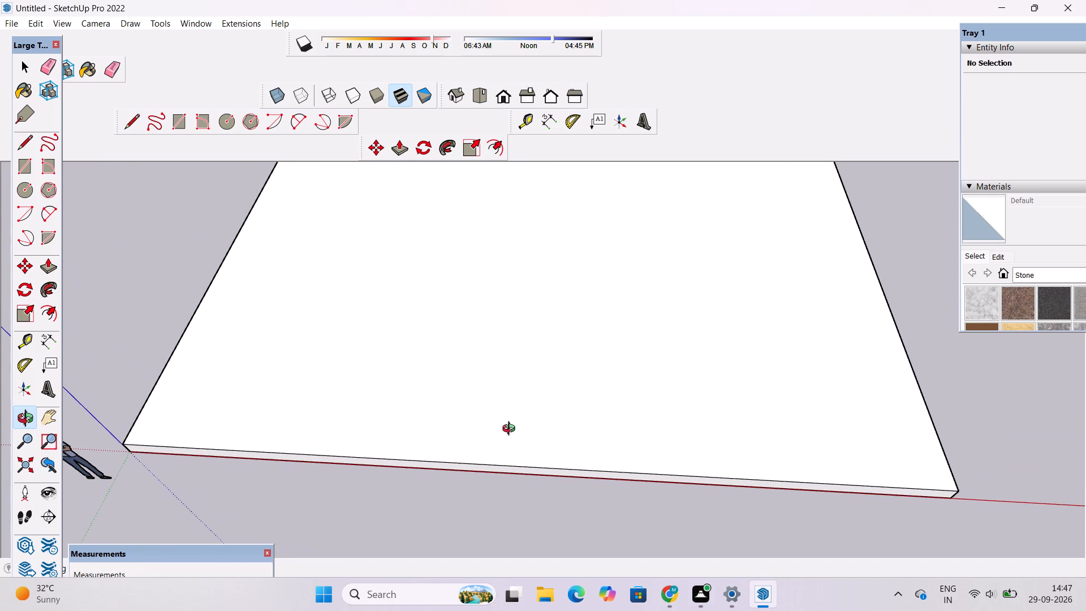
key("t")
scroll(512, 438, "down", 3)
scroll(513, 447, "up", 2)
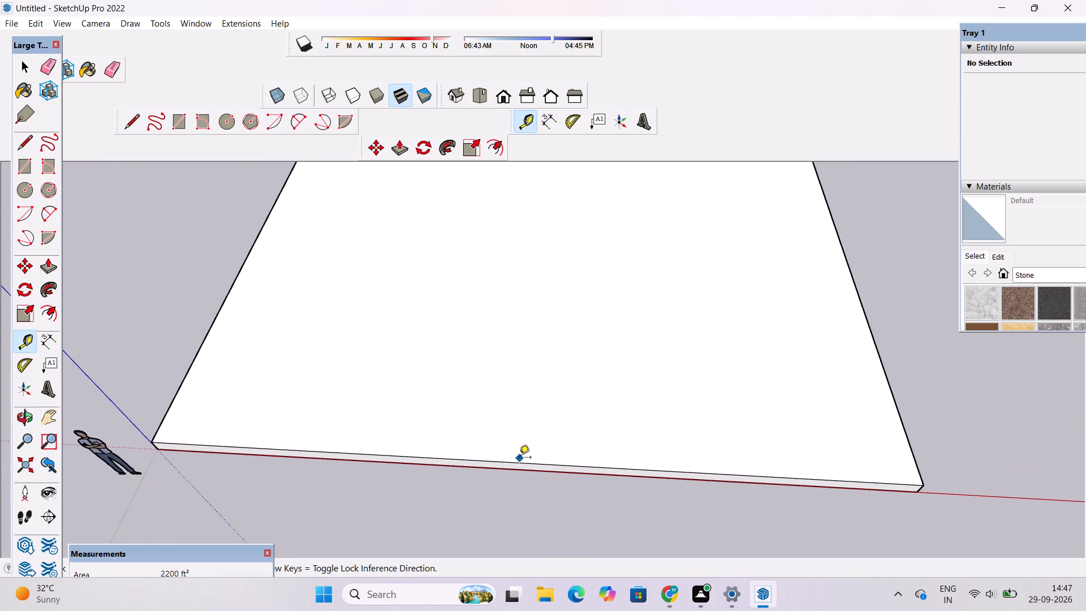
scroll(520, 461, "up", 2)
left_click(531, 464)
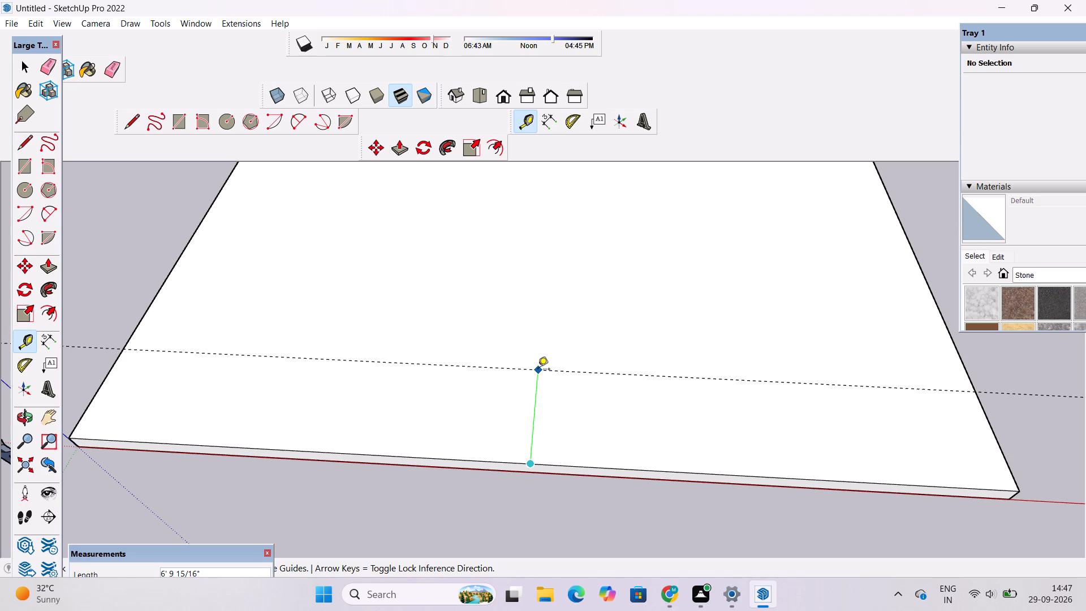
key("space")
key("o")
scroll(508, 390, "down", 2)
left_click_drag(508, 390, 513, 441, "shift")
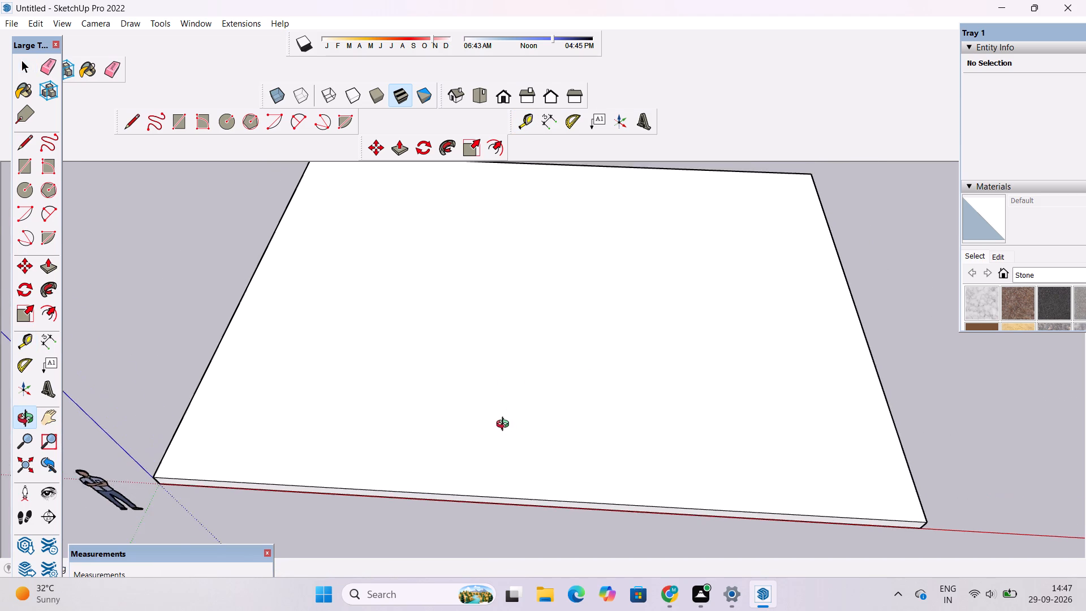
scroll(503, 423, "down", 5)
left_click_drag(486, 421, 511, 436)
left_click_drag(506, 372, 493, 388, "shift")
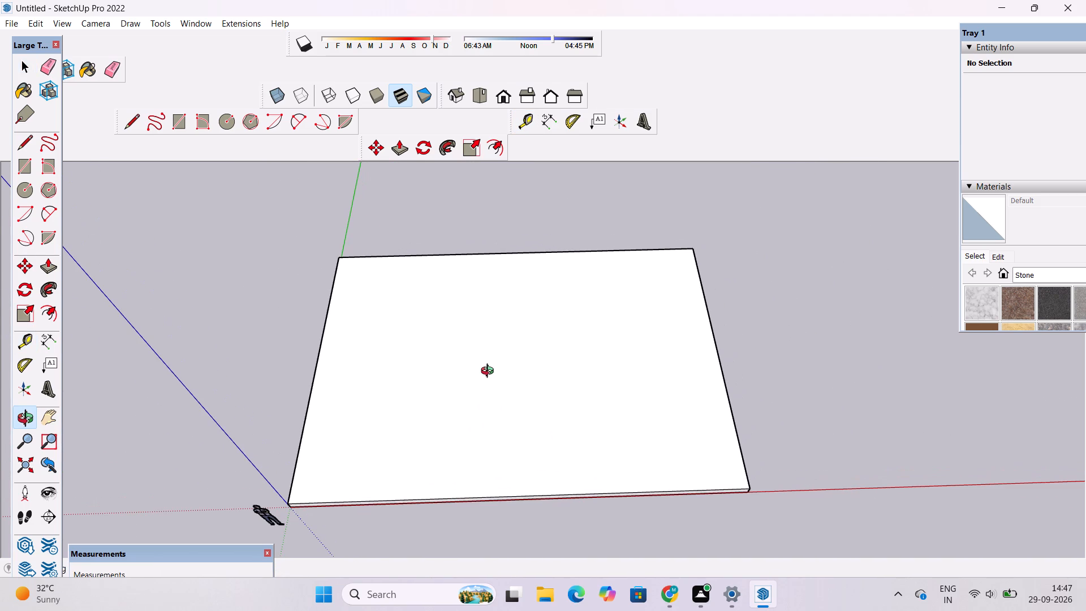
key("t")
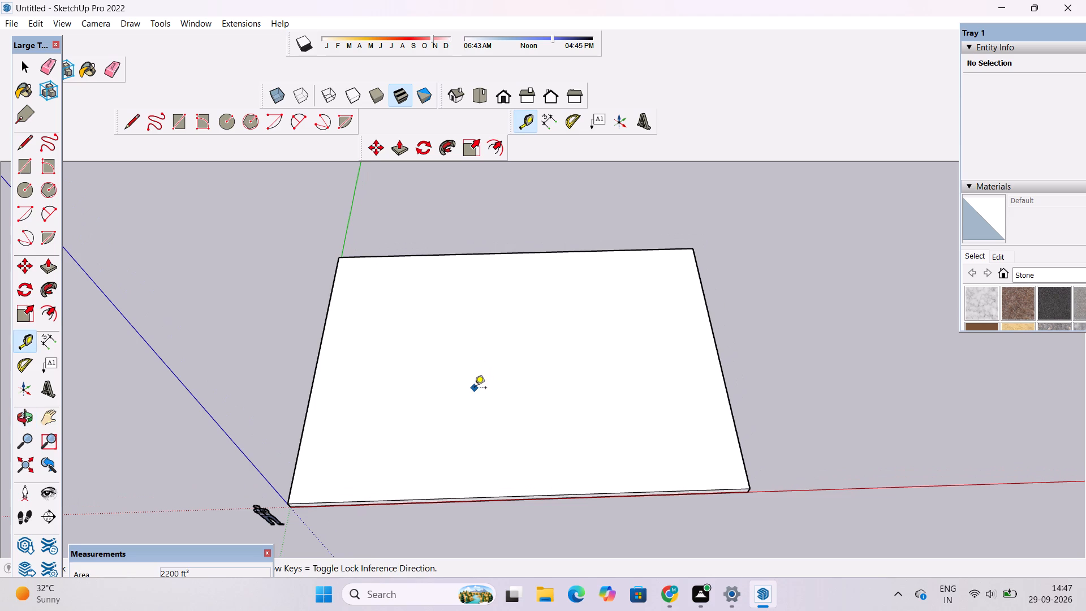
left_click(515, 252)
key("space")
Place a Tape Measure guide on the top face 1.5' inside the slab's back edge, parallel to the red axis.
type("t")
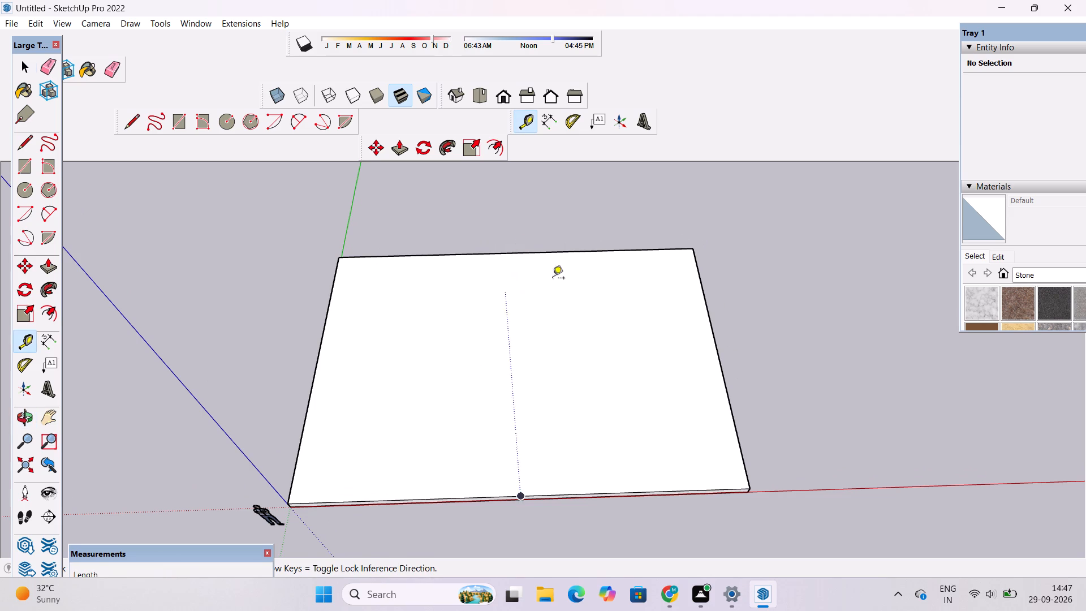
left_click(588, 253)
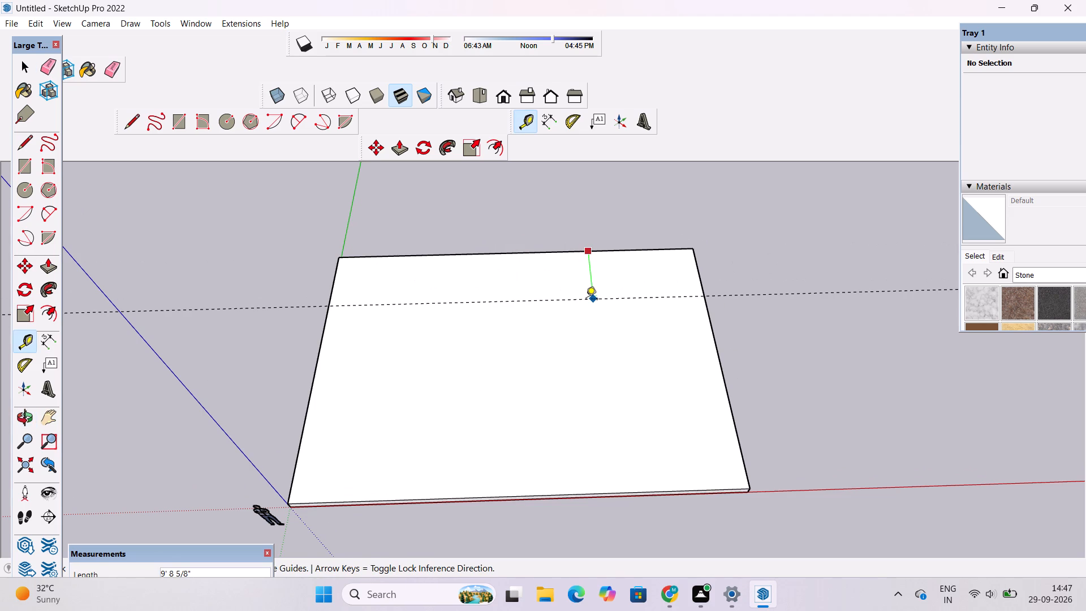
type("1.5'")
key("Return")
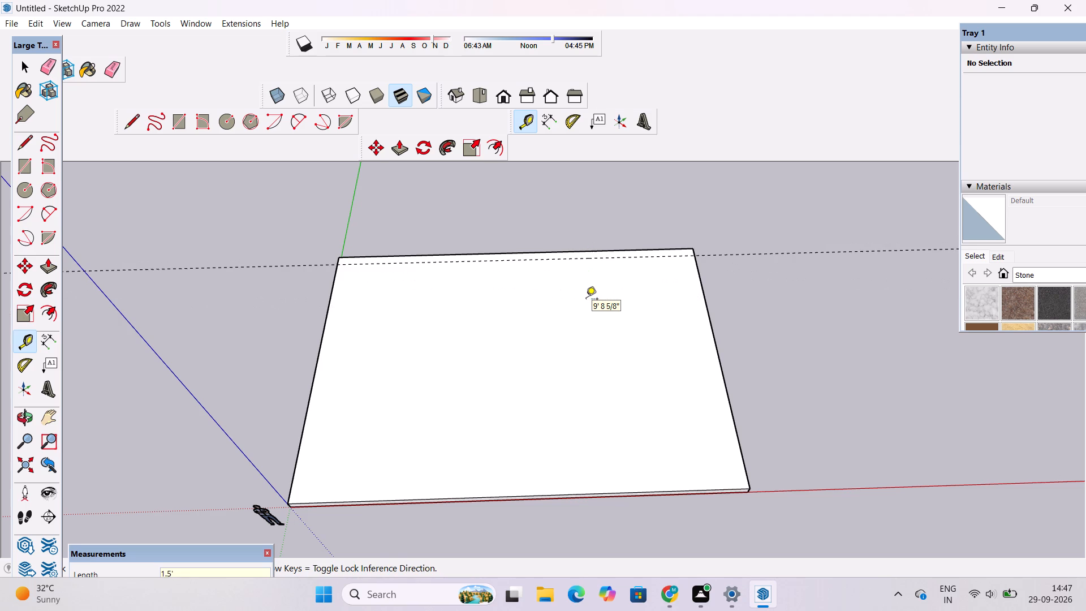
Place a guide on the top face 1.5' inside the slab's side edge that runs along the green axis.
left_click(332, 288)
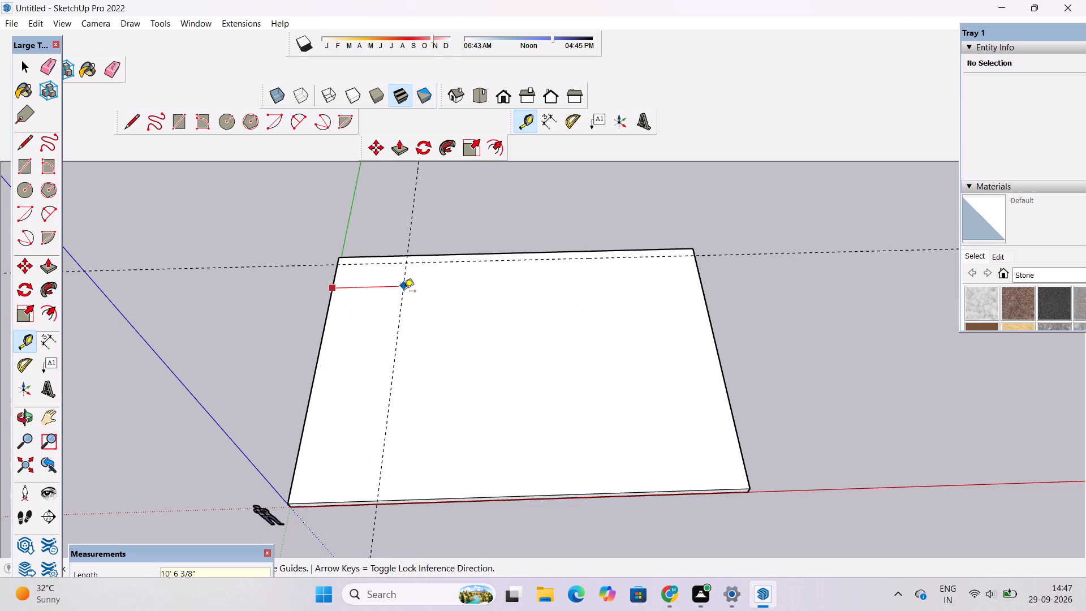
type("1.5'")
key("Return")
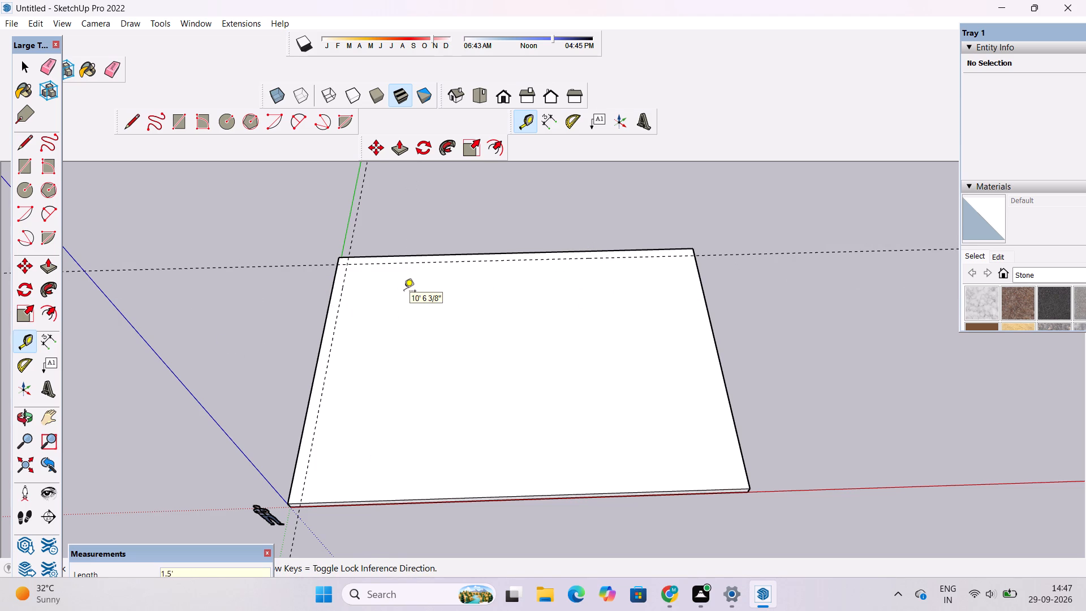
Place a guide on the top face 1.5' inside the slab's side edge opposite the green axis.
scroll(404, 292, "down", 2)
scroll(537, 300, "up", 3)
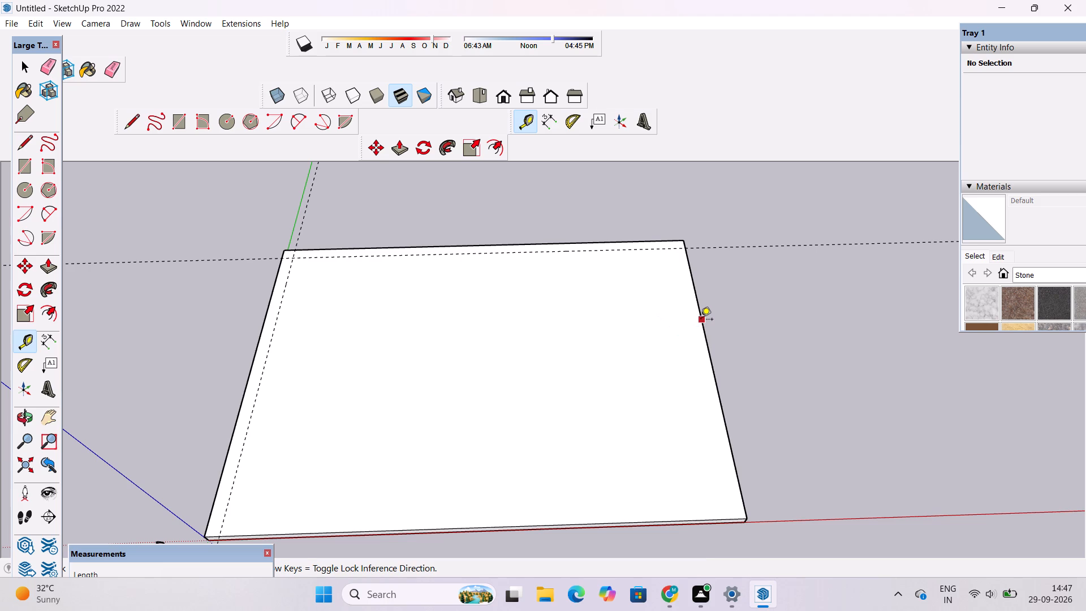
left_click(701, 320)
type("1.5'")
key("Return")
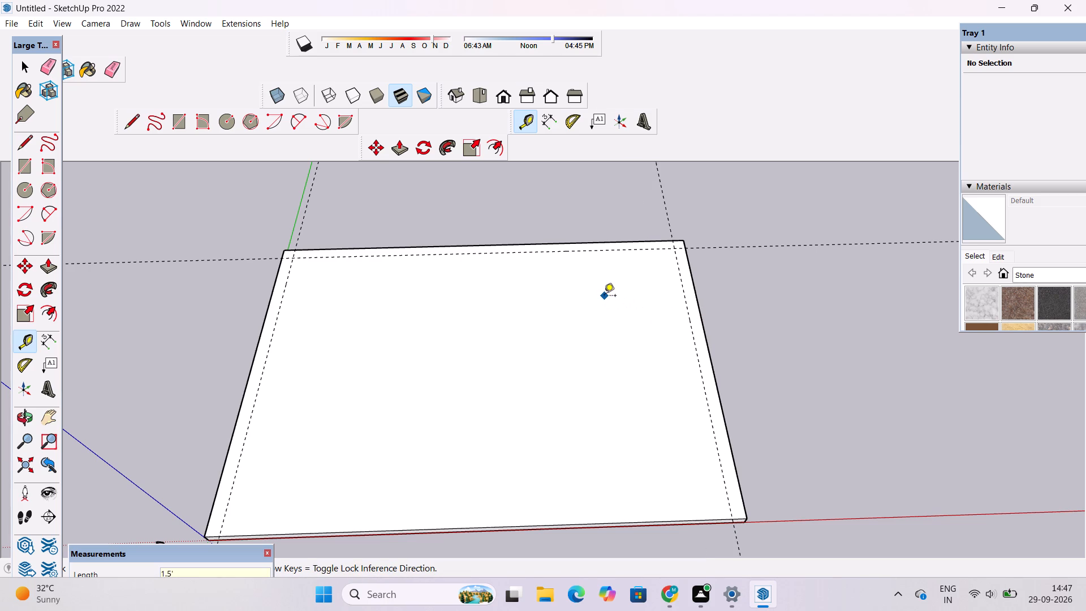
Place a guide on the top face 1.5' inside the slab's front edge, parallel to the red axis.
scroll(609, 367, "down", 1)
scroll(611, 509, "up", 2)
left_click(611, 504)
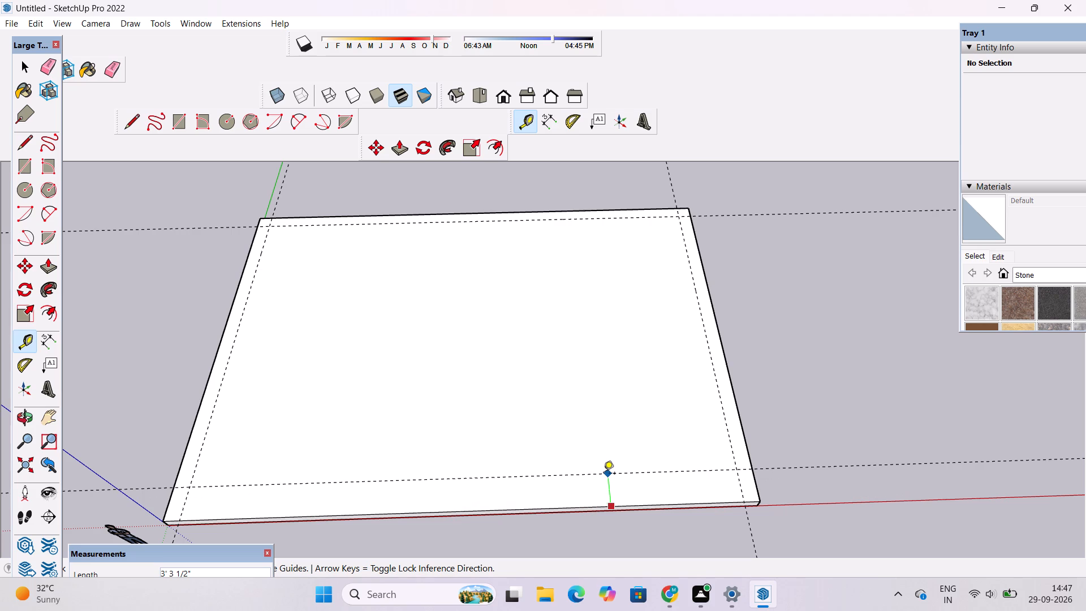
type("1.5'")
key("Return")
key("space")
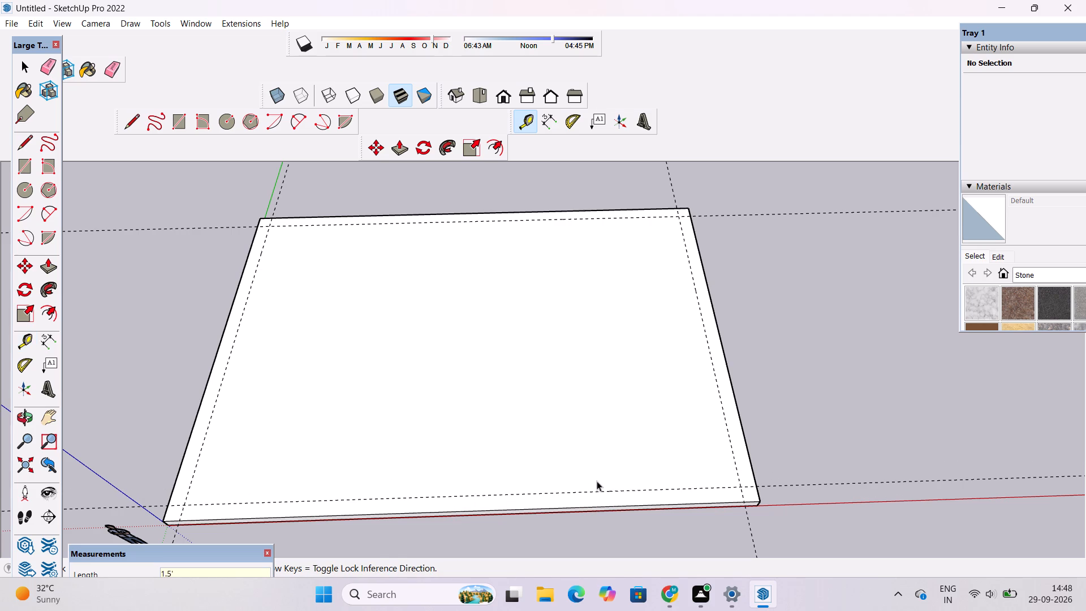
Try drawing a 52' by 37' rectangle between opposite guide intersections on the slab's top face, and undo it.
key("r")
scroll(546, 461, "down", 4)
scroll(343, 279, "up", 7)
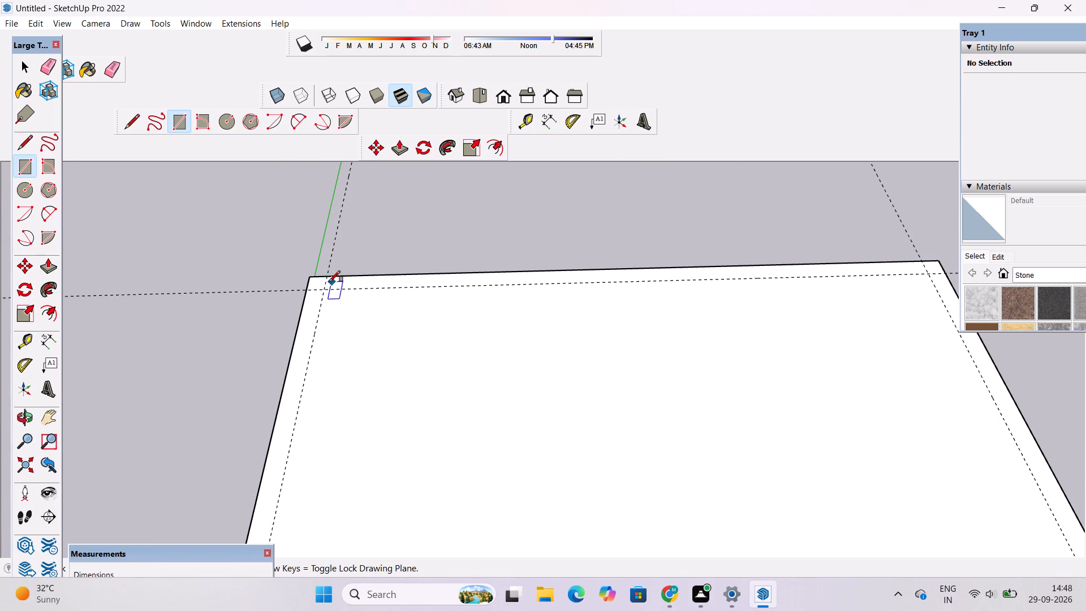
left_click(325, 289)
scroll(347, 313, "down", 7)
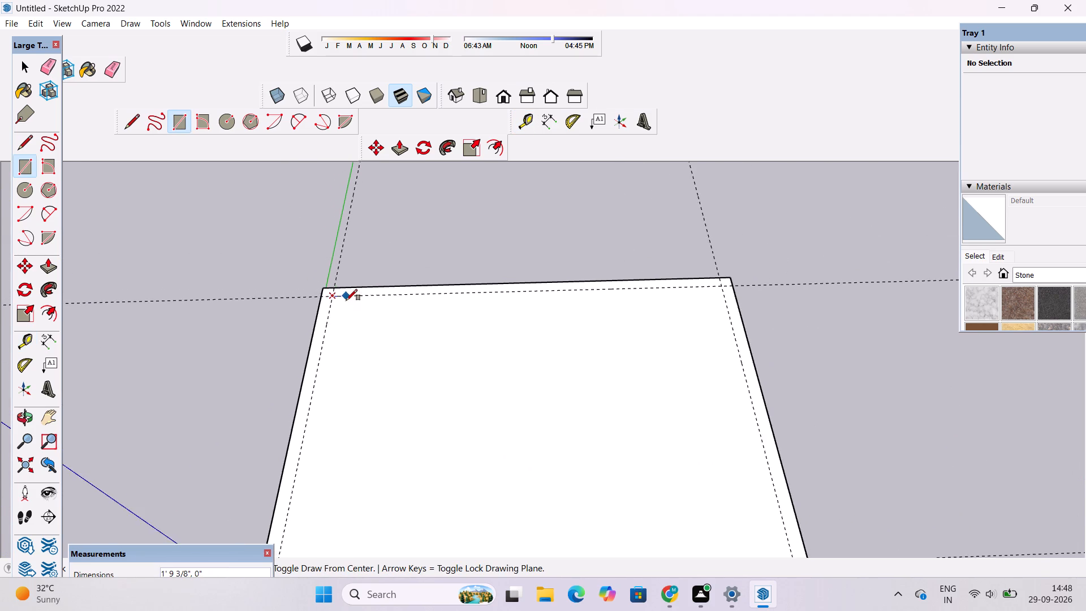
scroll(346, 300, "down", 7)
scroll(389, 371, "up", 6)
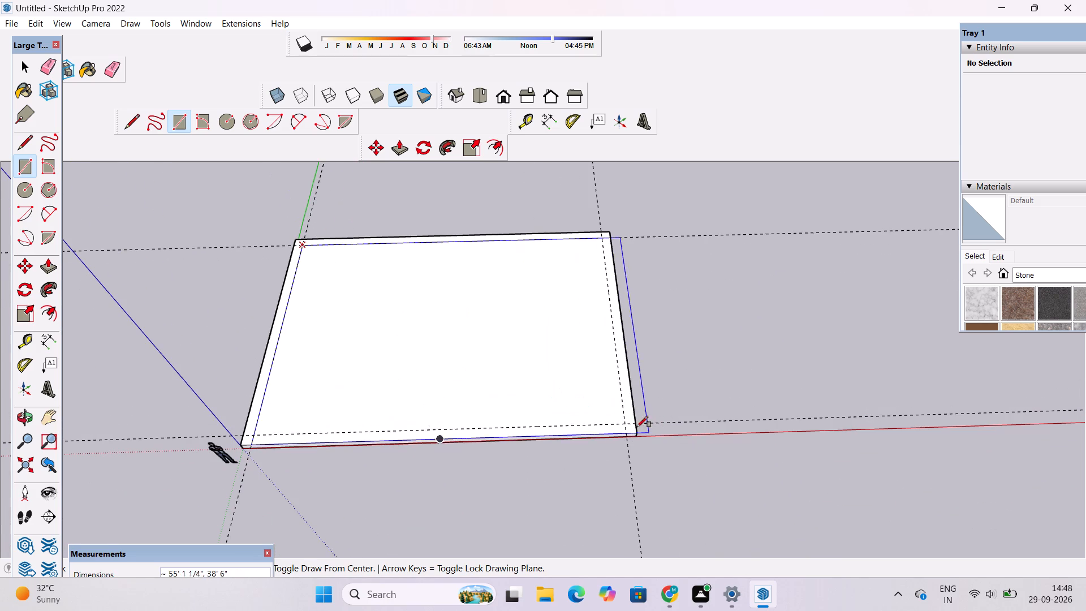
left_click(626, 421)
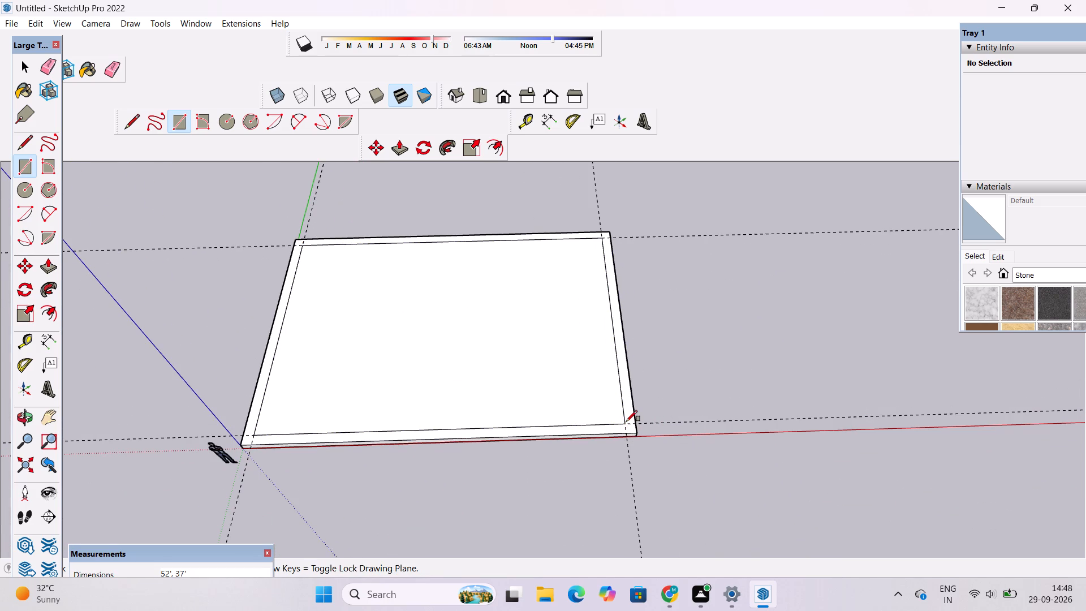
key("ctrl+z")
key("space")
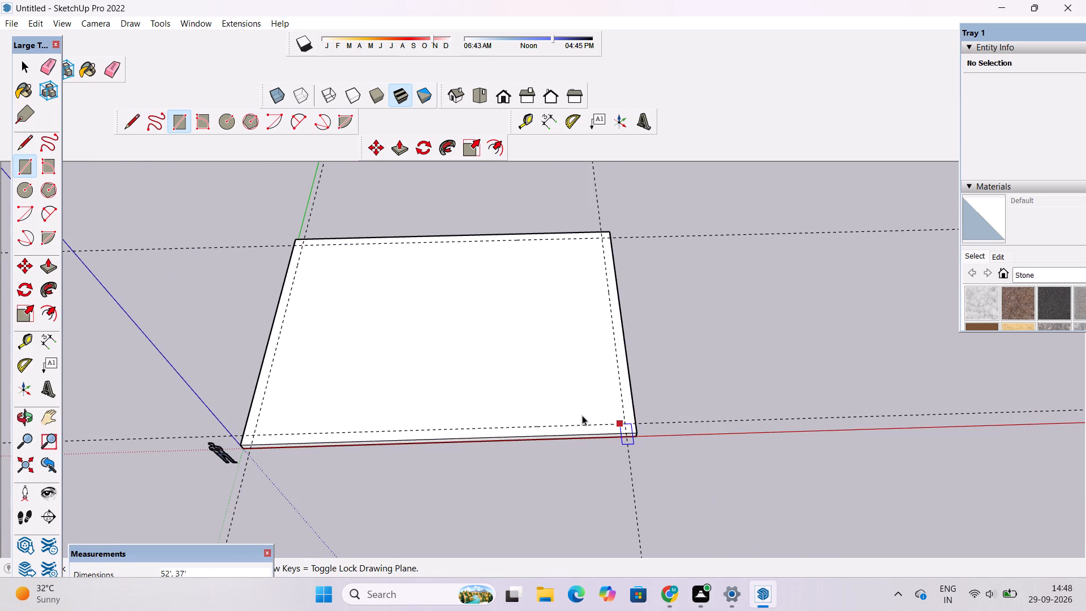
Copy the slab's top face with its edges about 89' 7" along the red axis, beside the original slab.
double_click(511, 371)
key("m")
scroll(402, 418, "down", 1)
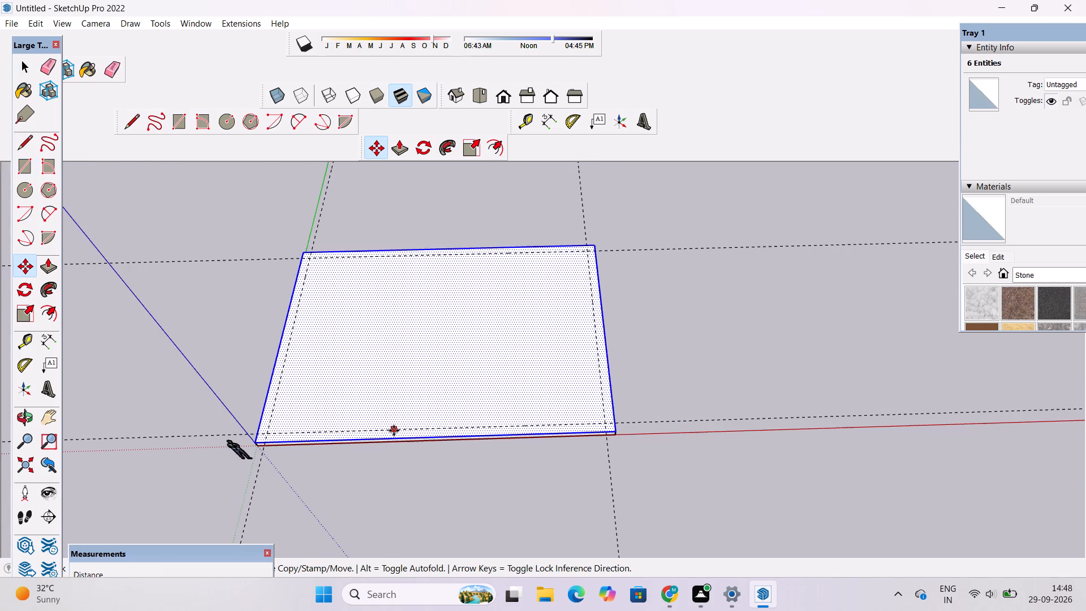
scroll(354, 426, "up", 4)
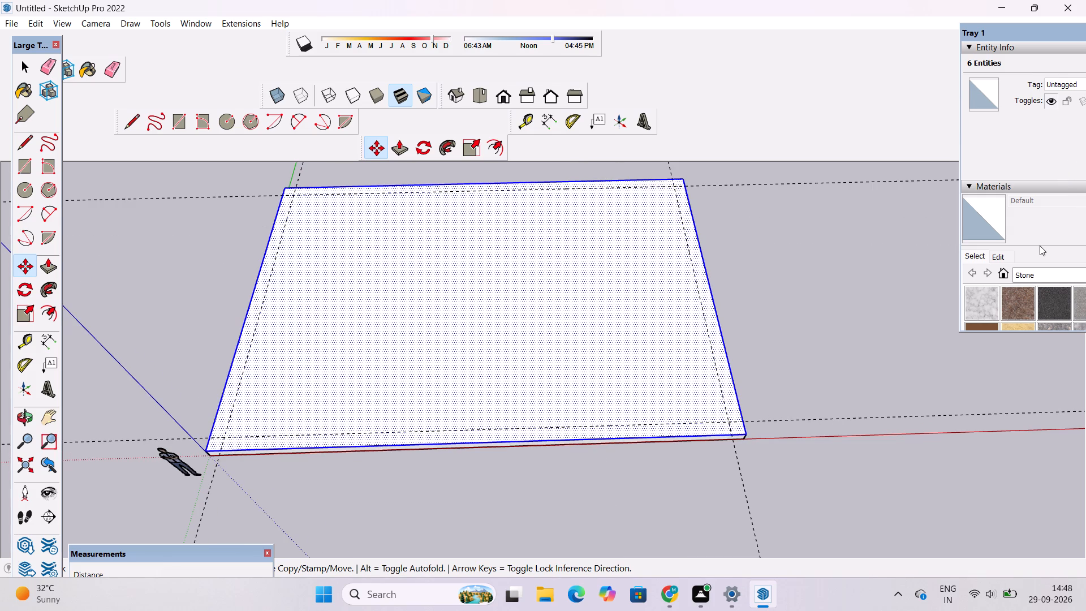
scroll(772, 289, "down", 3)
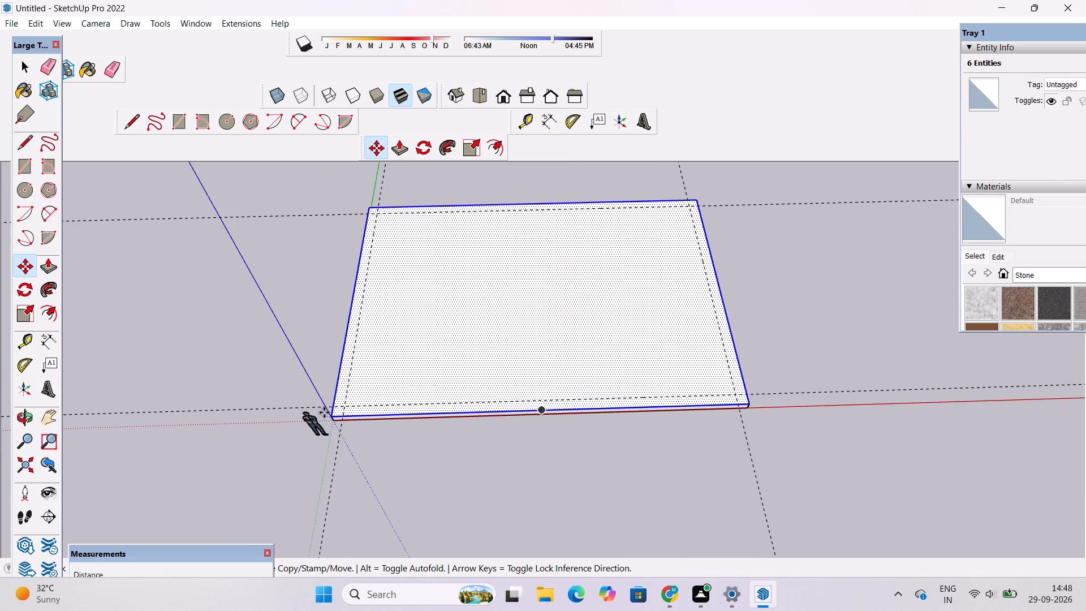
left_click(332, 415)
scroll(372, 418, "down", 6)
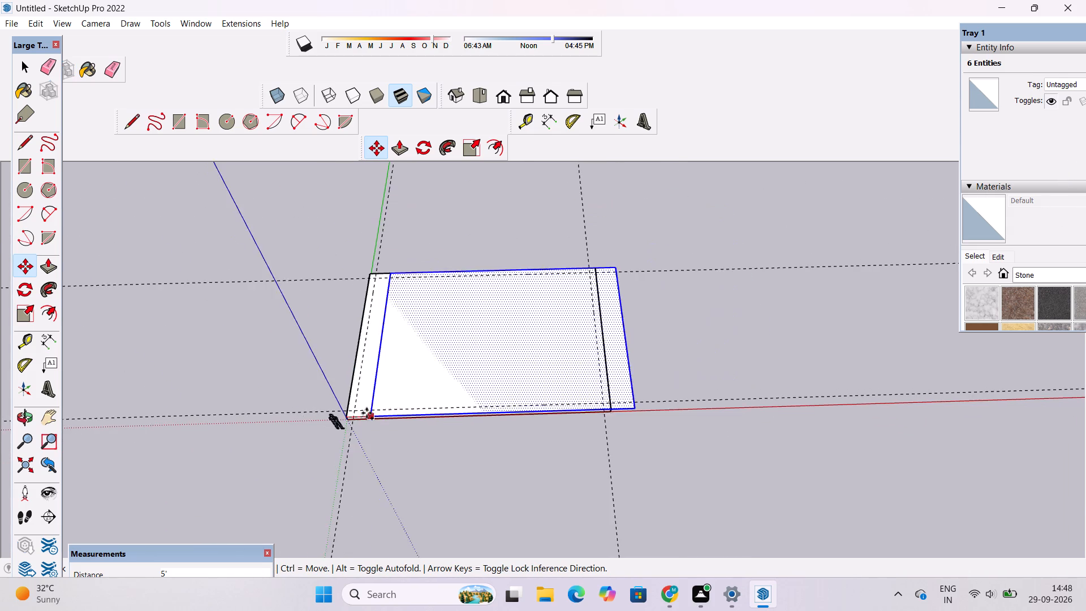
scroll(367, 413, "down", 3)
scroll(639, 420, "up", 5)
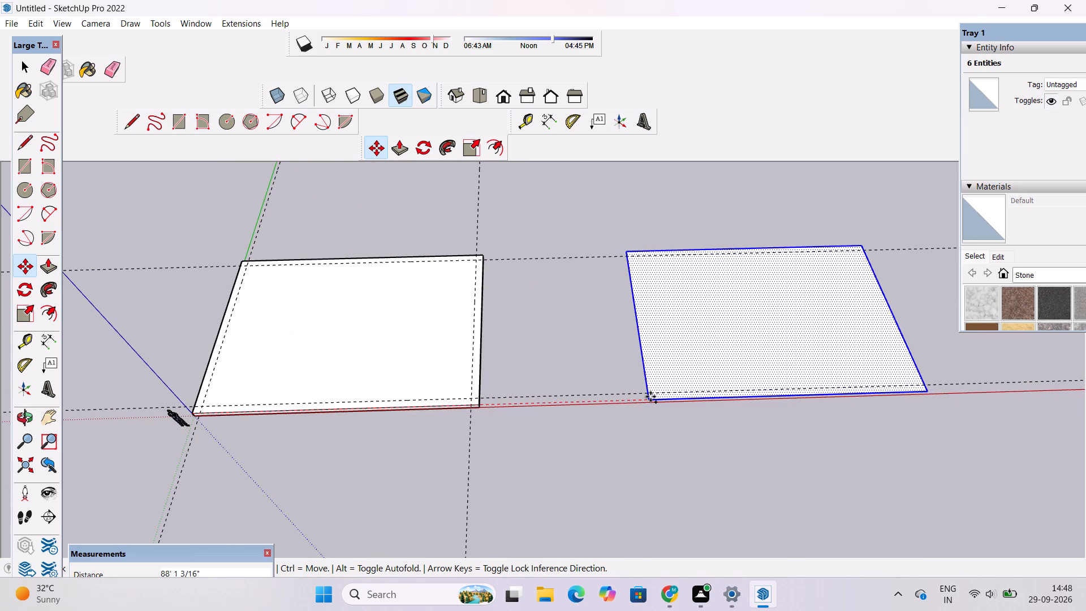
left_click(657, 405)
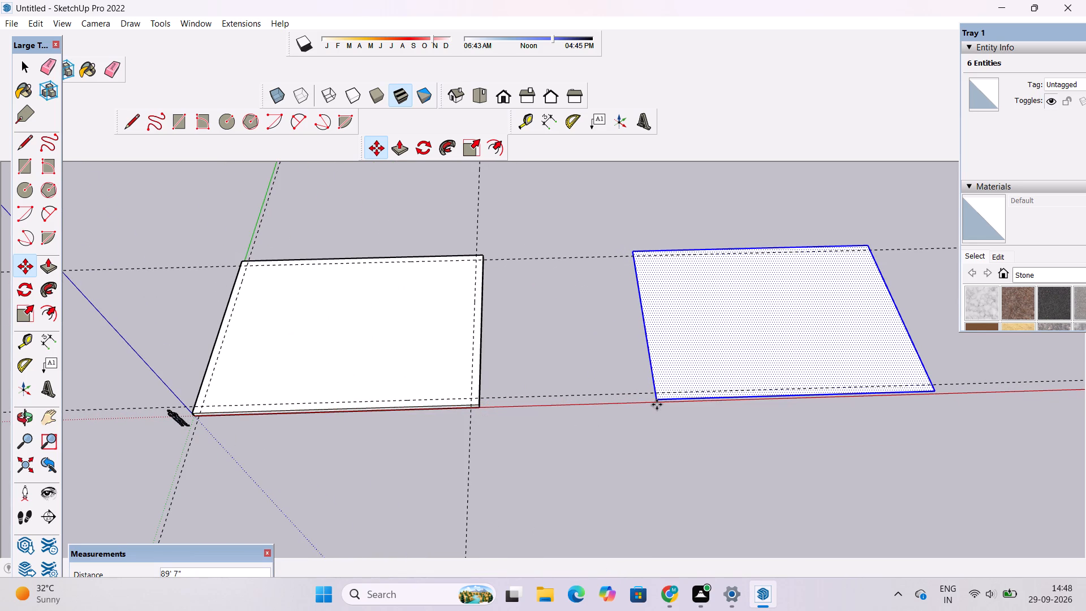
key("space")
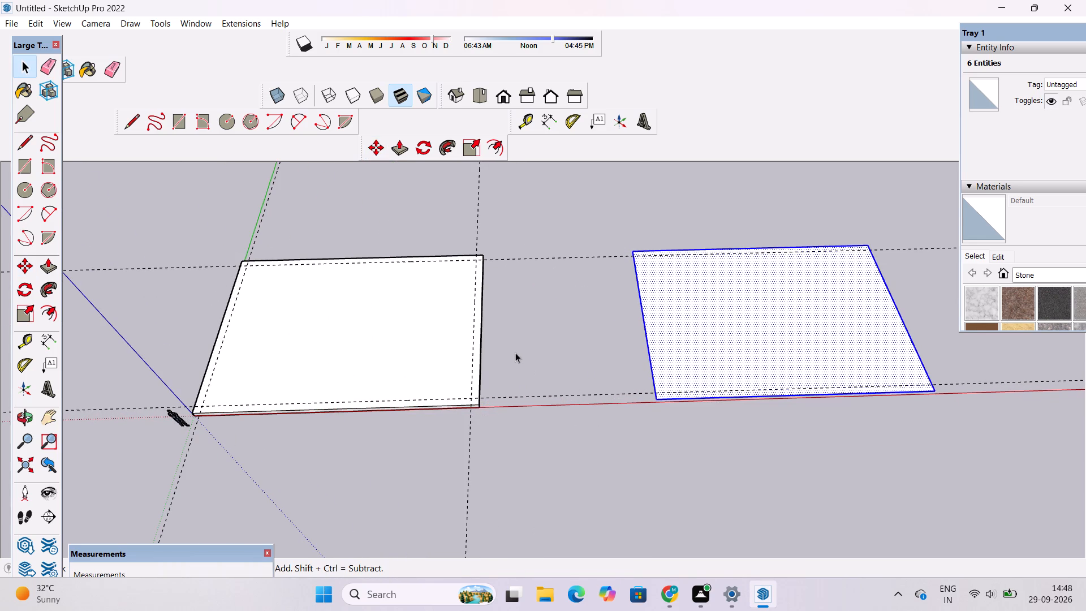
left_click(514, 265)
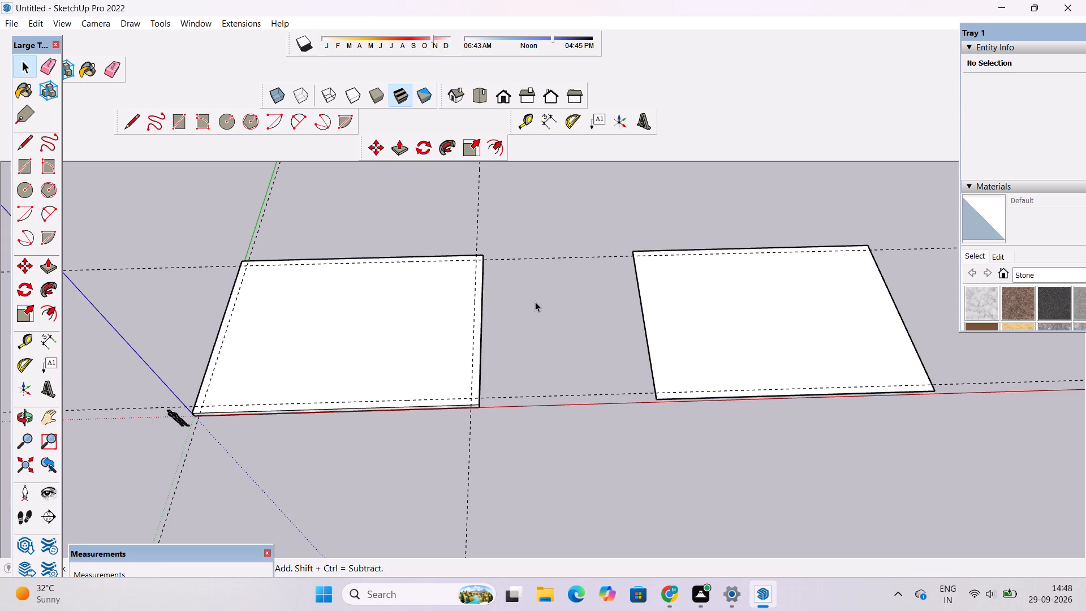
Draw a 52' by 37' rectangle on the original slab's top face between the opposite corner intersections of the guides.
scroll(522, 304, "up", 4)
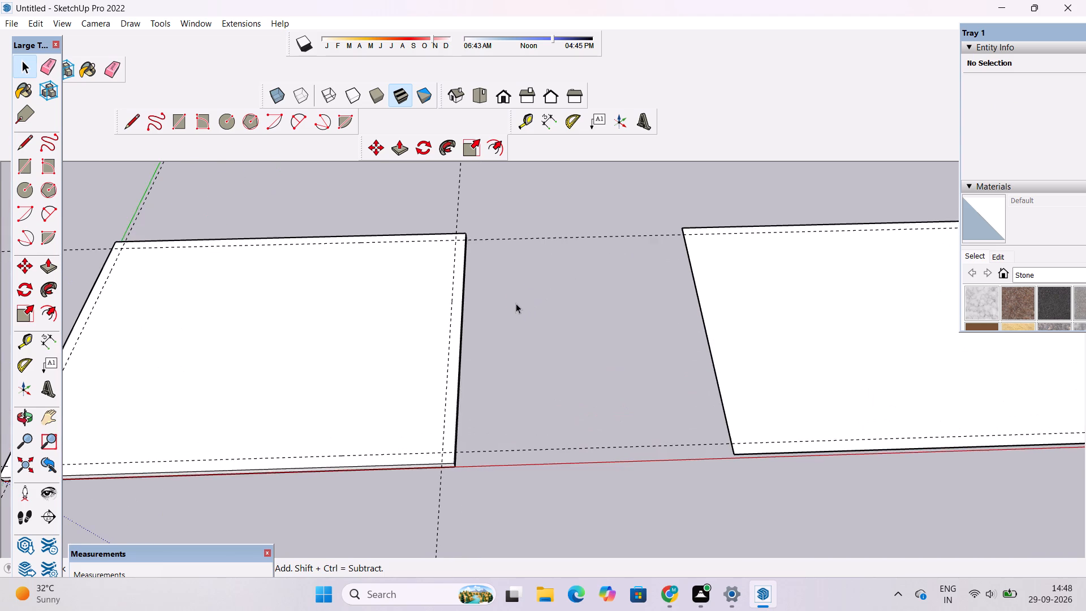
key("o")
scroll(515, 303, "down", 5)
left_click_drag(498, 322, 542, 372)
left_click_drag(519, 425, 519, 401)
scroll(479, 397, "down", 4)
left_click_drag(481, 387, 489, 474)
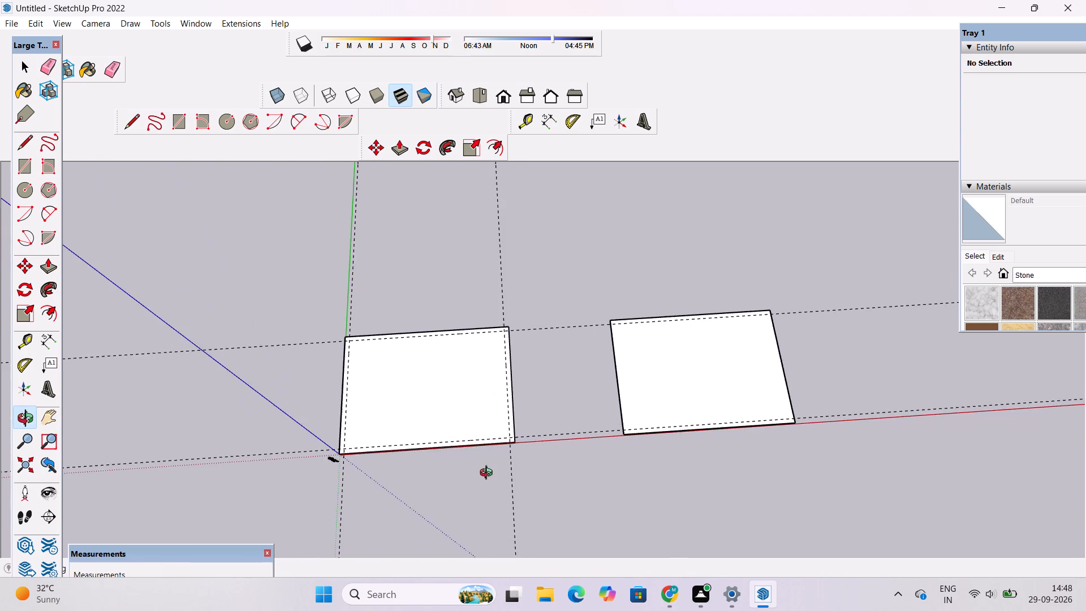
left_click_drag(489, 474, 489, 476)
scroll(325, 364, "up", 4)
left_click_drag(359, 376, 377, 364, "shift")
scroll(378, 361, "up", 1)
key("e")
scroll(378, 361, "up", 1)
key("r")
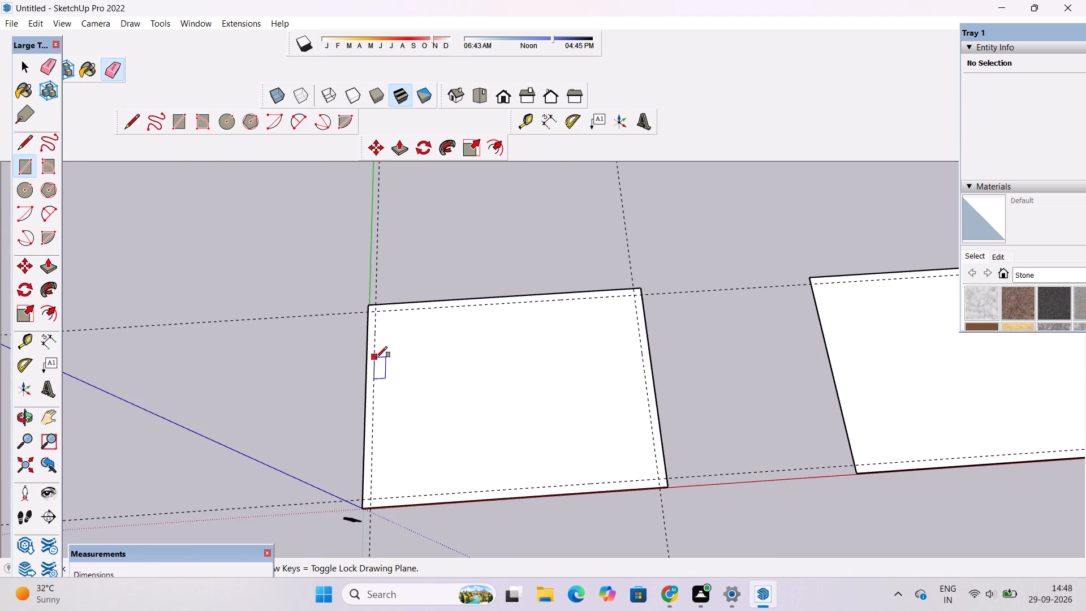
scroll(376, 358, "up", 2)
left_click(377, 302)
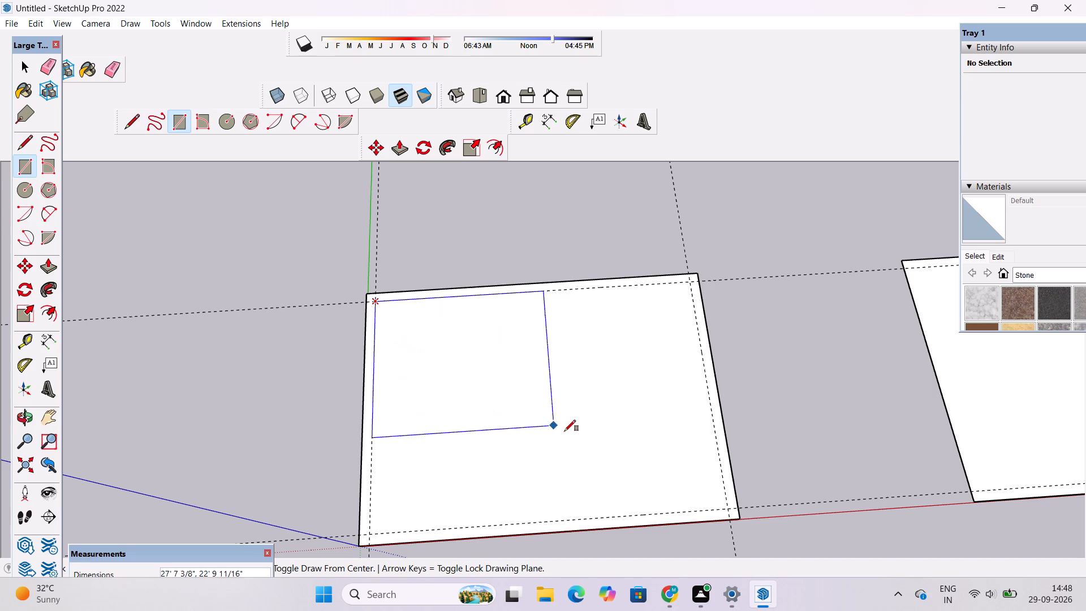
scroll(561, 410, "down", 4)
scroll(606, 461, "up", 3)
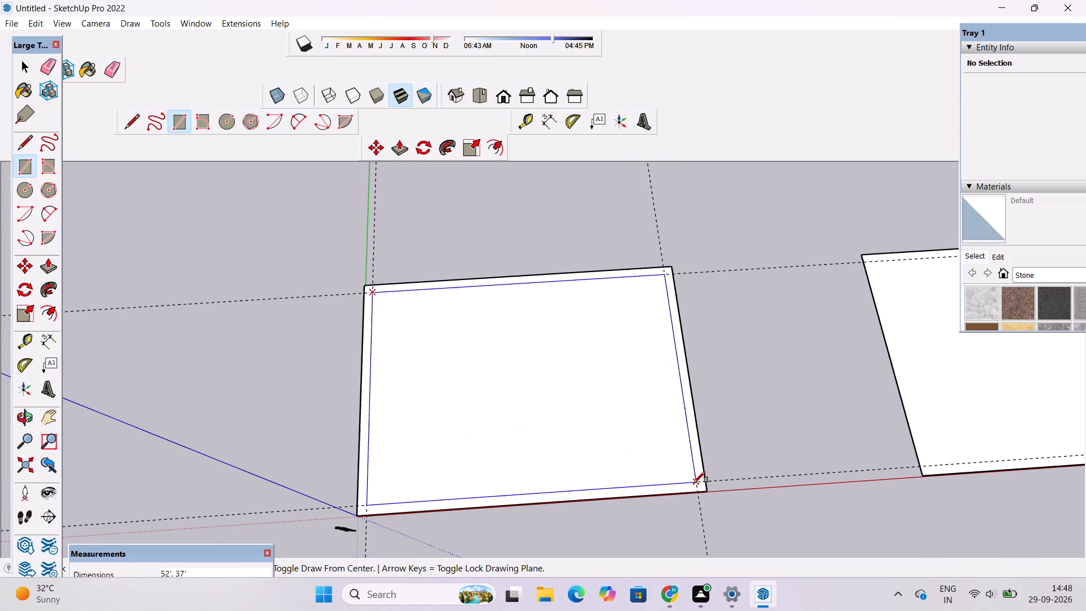
left_click(695, 483)
key("space")
Erase the four guides around the original slab.
key("o")
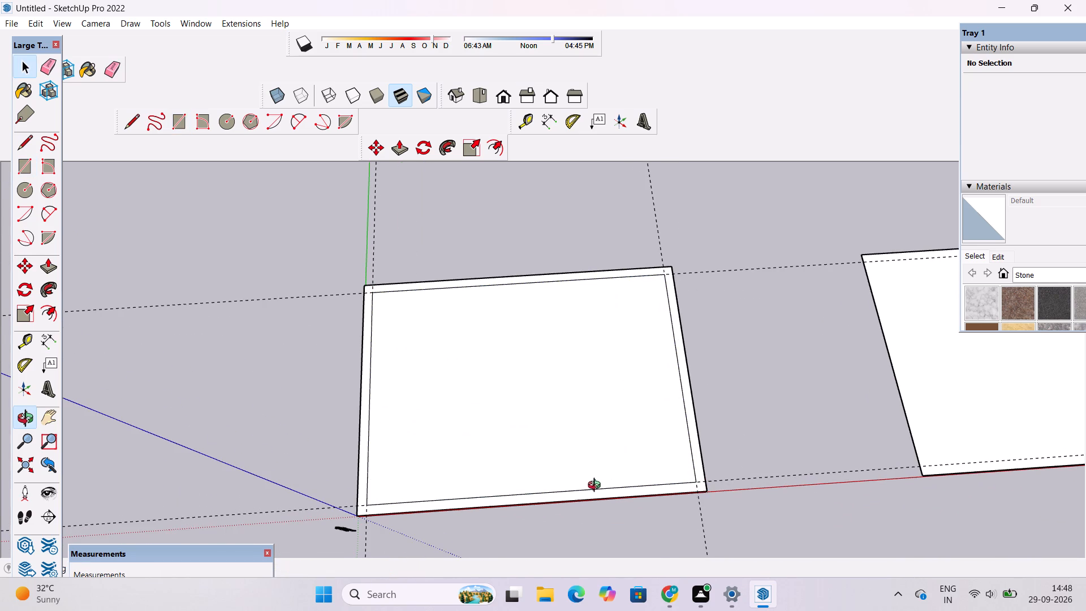
scroll(593, 487, "down", 6)
left_click_drag(592, 488, 570, 391)
left_click(557, 421)
key("e")
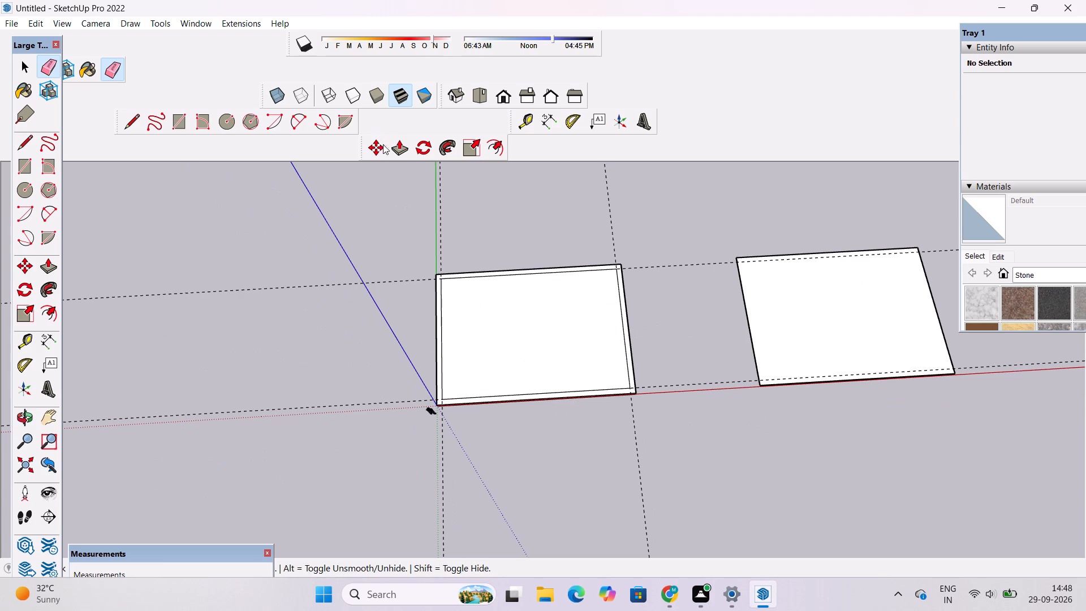
left_click_drag(386, 231, 392, 295)
left_click_drag(444, 217, 436, 231)
left_click_drag(412, 247, 410, 263)
left_click_drag(410, 263, 408, 281)
left_click_drag(351, 366, 356, 408)
left_click_drag(619, 203, 615, 205)
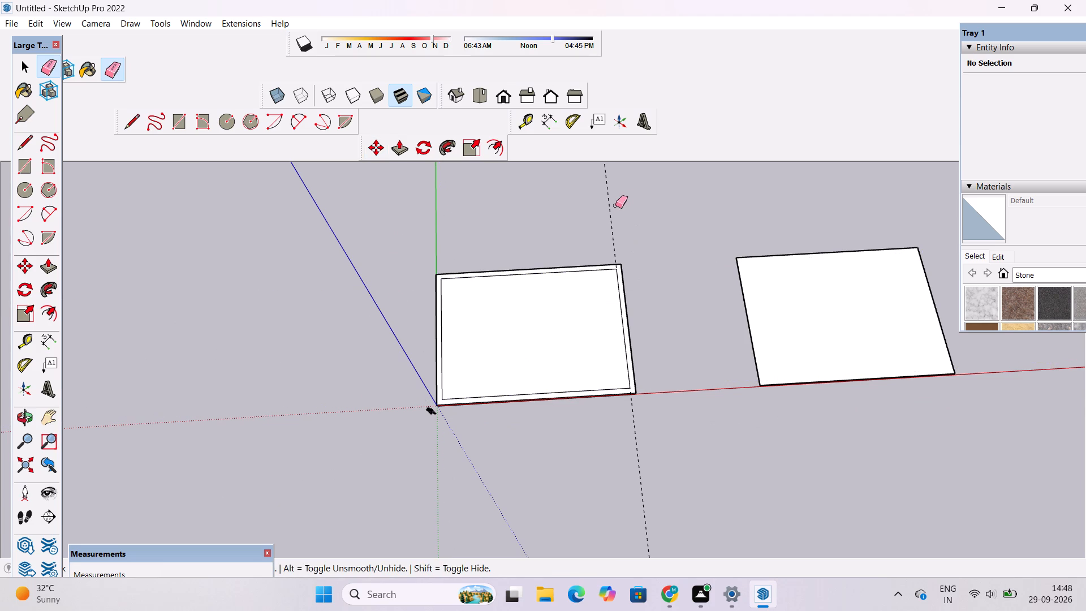
left_click_drag(615, 205, 609, 216)
Examine the slab's inset rectangle, its front edge and the copied face from different angles and distances.
key("o")
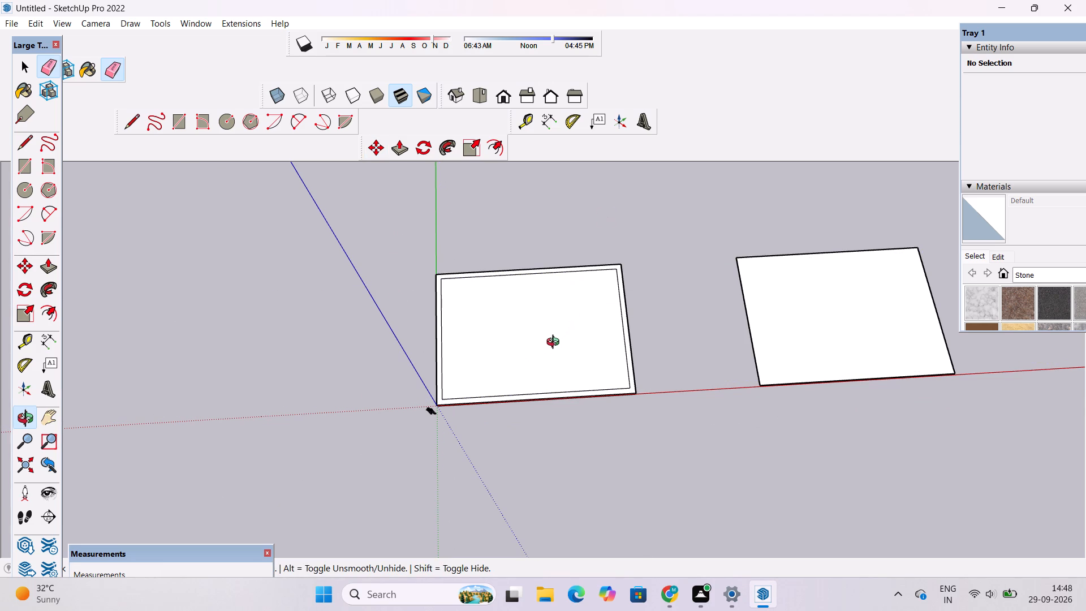
left_click_drag(551, 351, 554, 345, "shift")
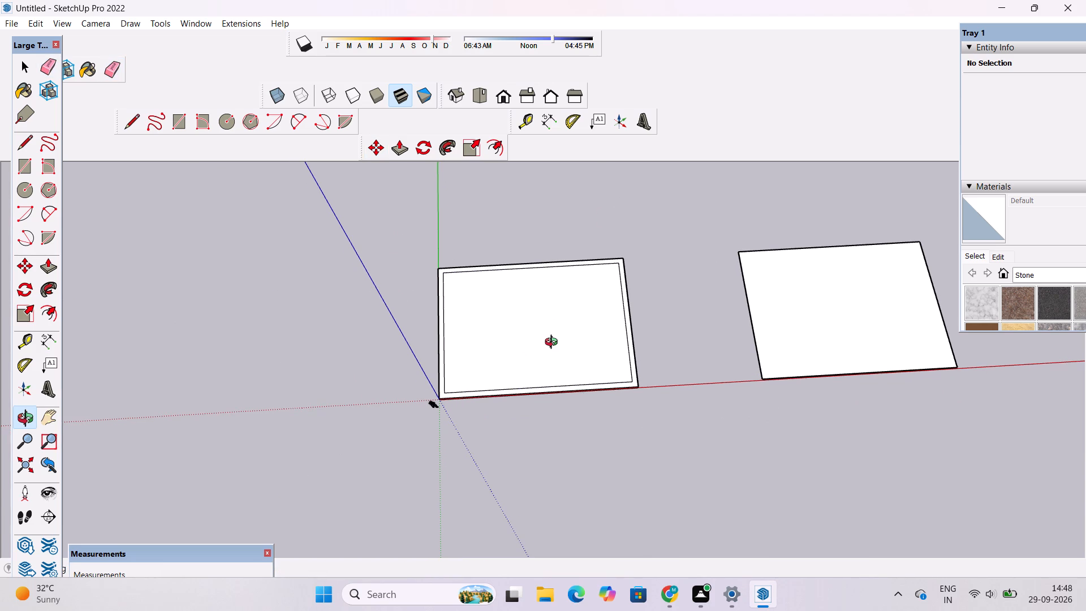
left_click_drag(554, 350, 553, 333, "shift")
left_click_drag(533, 335, 533, 347, "shift")
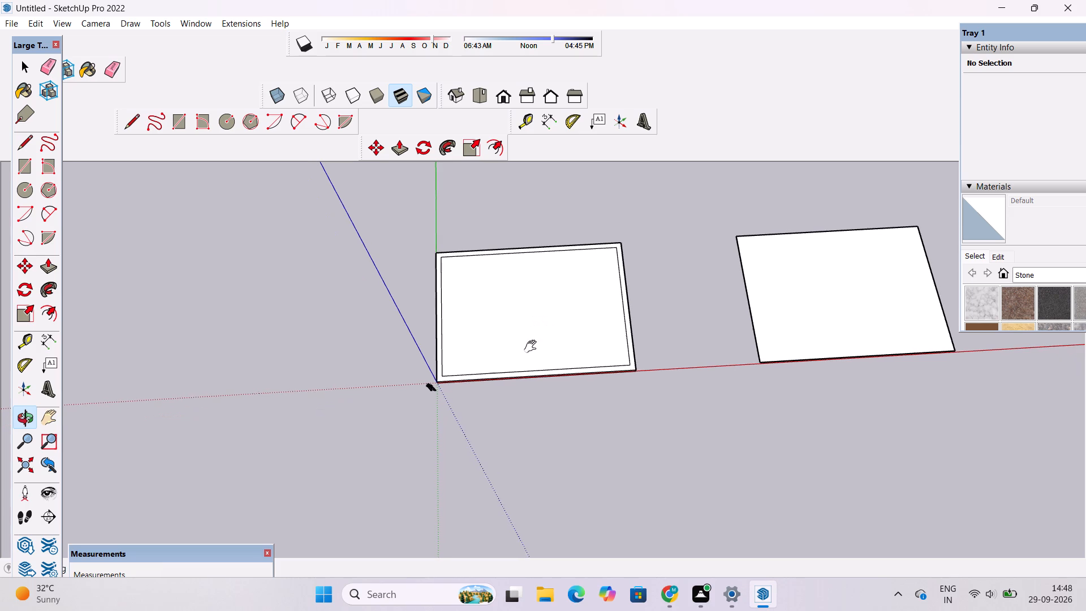
left_click_drag(533, 347, 532, 350, "shift")
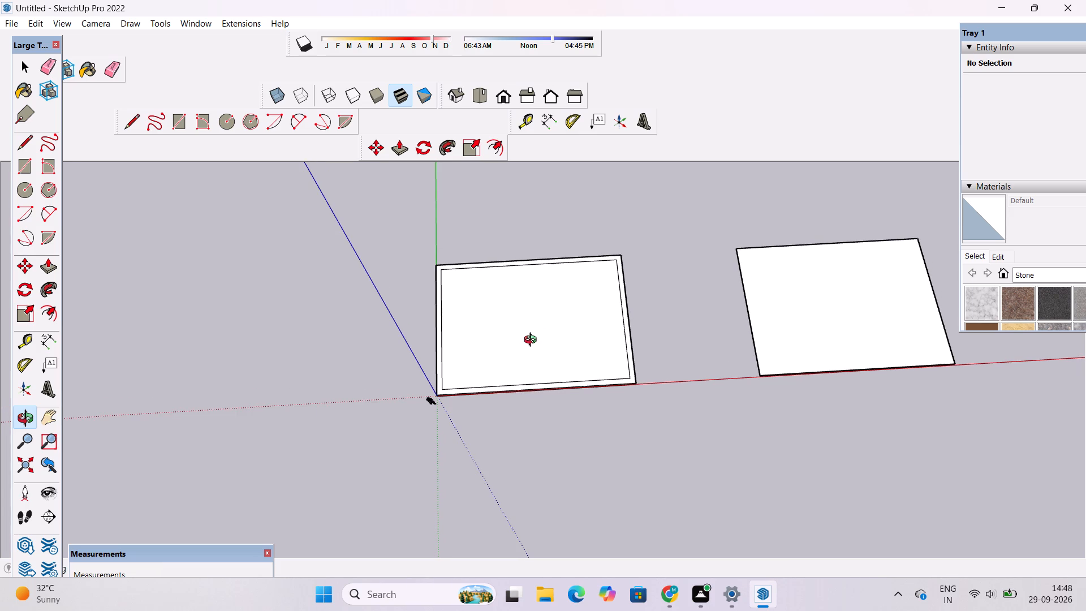
scroll(535, 342, "down", 2)
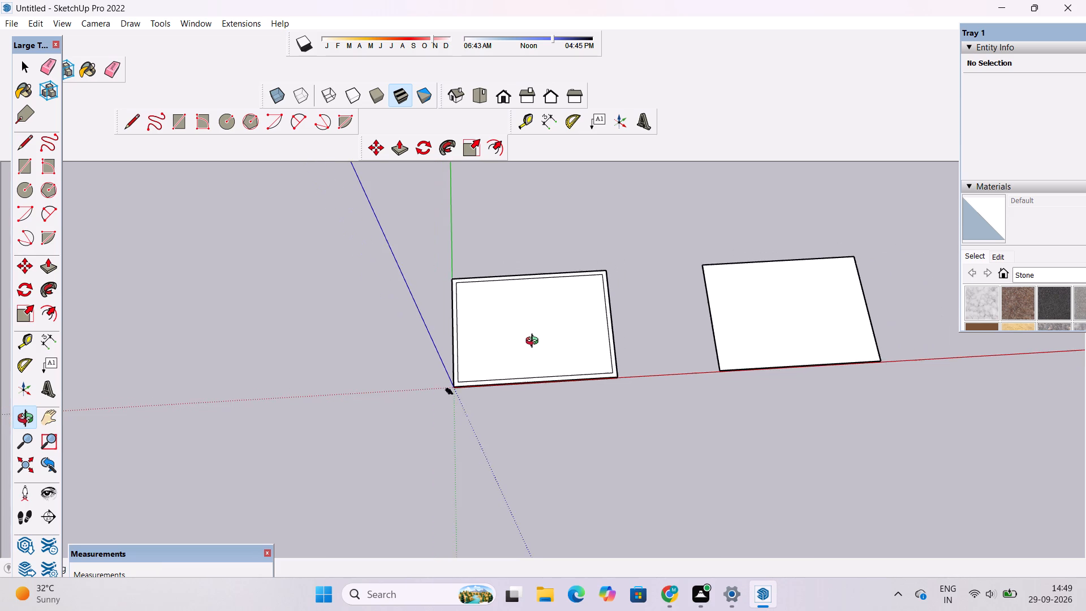
scroll(535, 342, "down", 1)
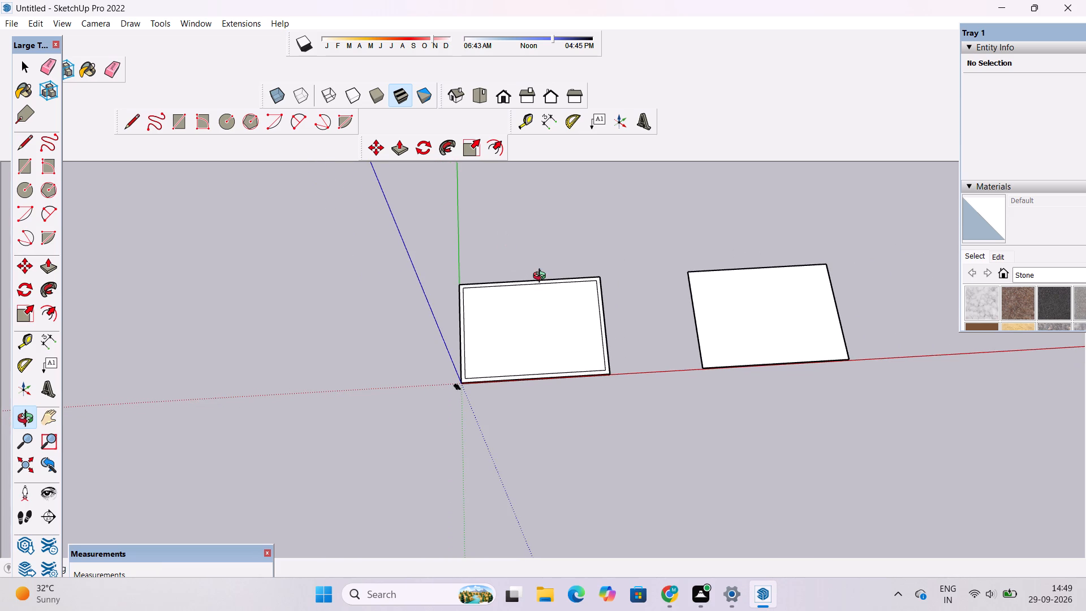
scroll(536, 291, "down", 2)
scroll(535, 295, "up", 3)
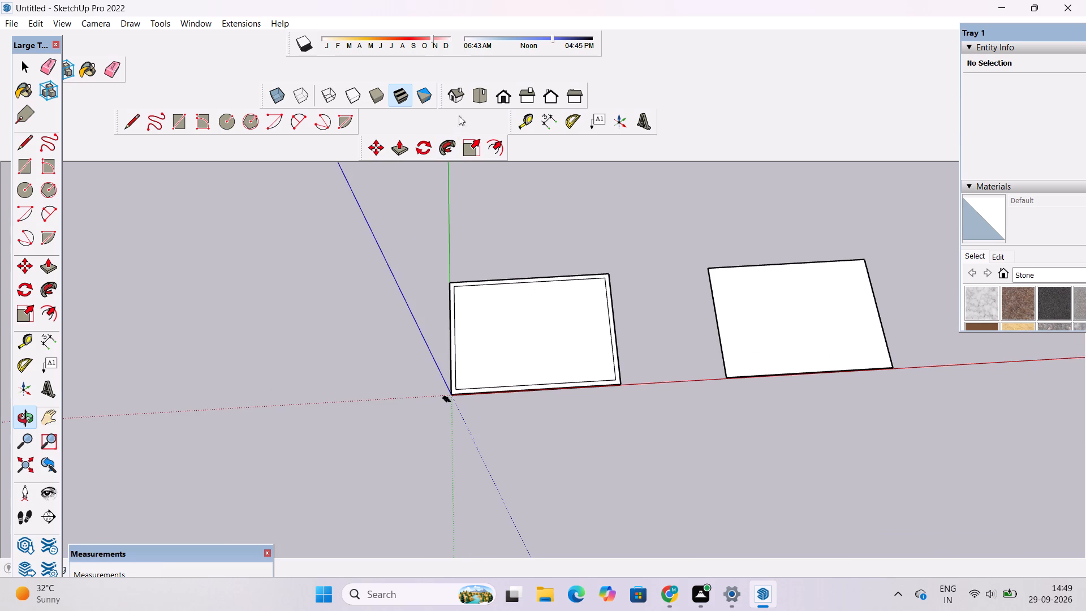
scroll(438, 52, "up", 2)
scroll(572, 17, "up", 1)
scroll(505, 365, "up", 8)
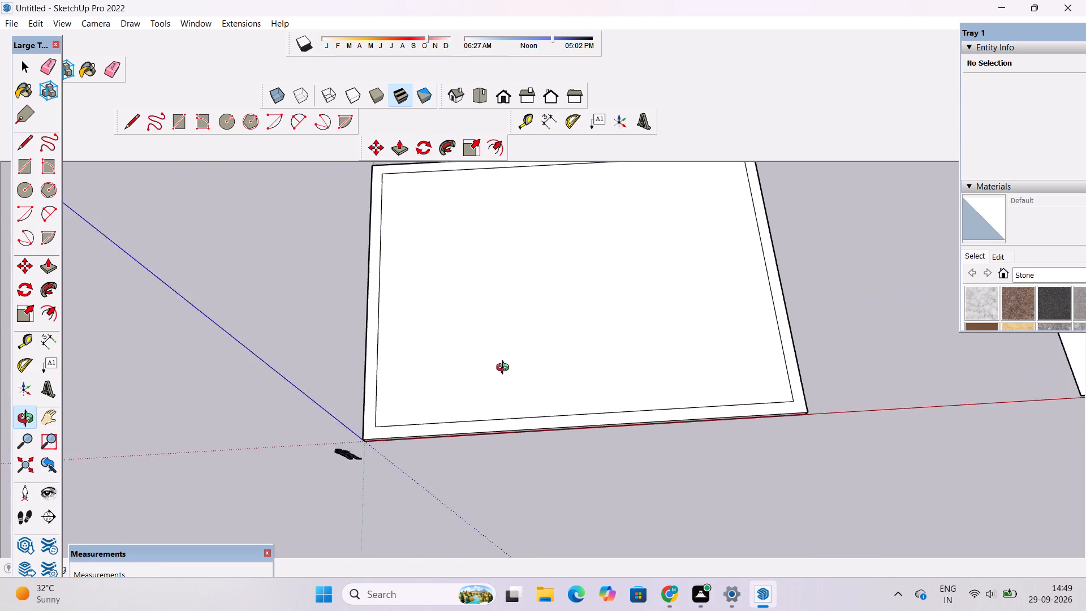
scroll(505, 369, "up", 4)
scroll(512, 381, "down", 1)
scroll(512, 381, "up", 2)
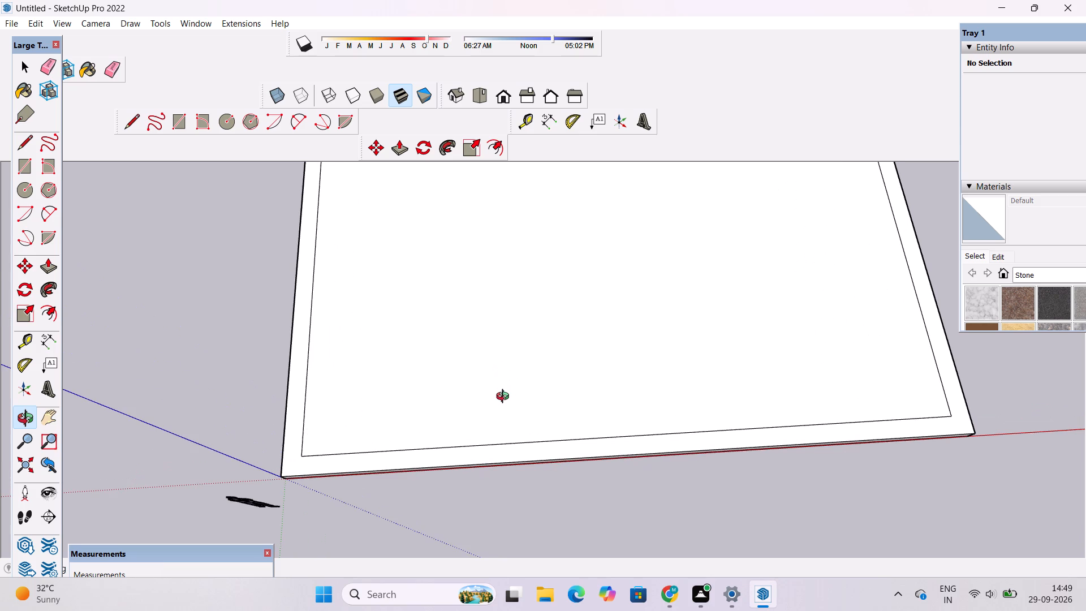
scroll(504, 399, "up", 1)
left_click_drag(489, 415, 454, 470, "shift")
left_click_drag(448, 490, 449, 433)
scroll(447, 431, "down", 2)
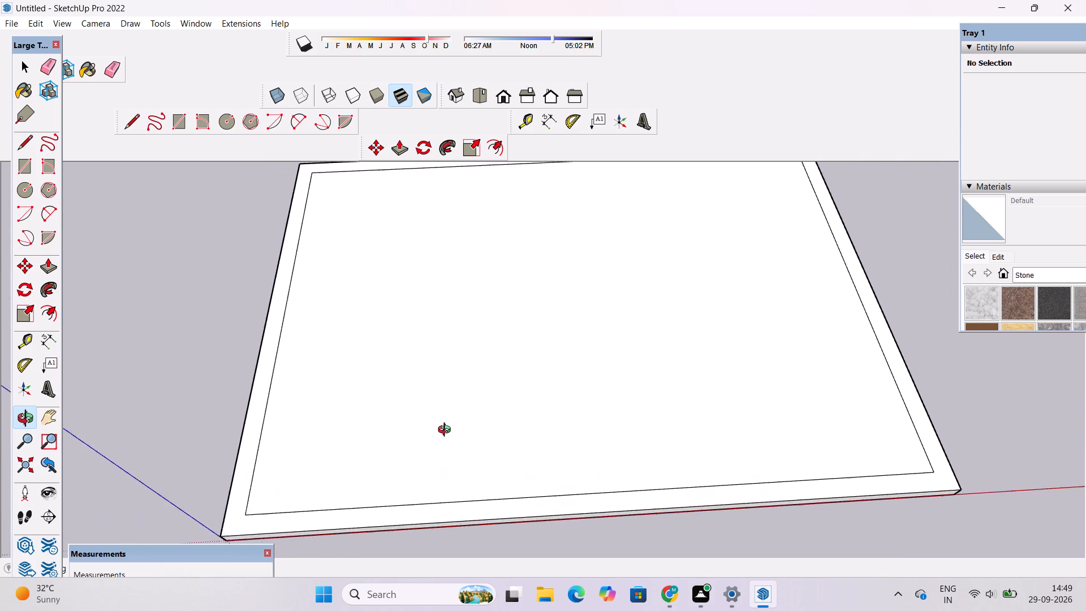
scroll(447, 431, "down", 2)
left_click_drag(446, 455, 446, 406, "shift")
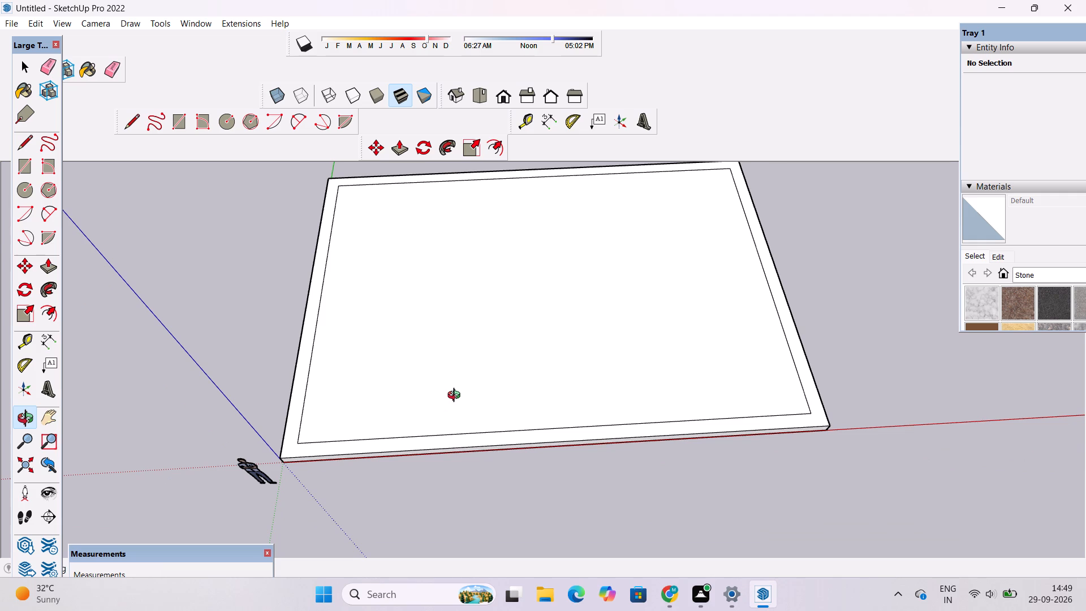
Examine the slab's top face, inset rectangle and front edge from different distances and angles.
left_click(429, 455)
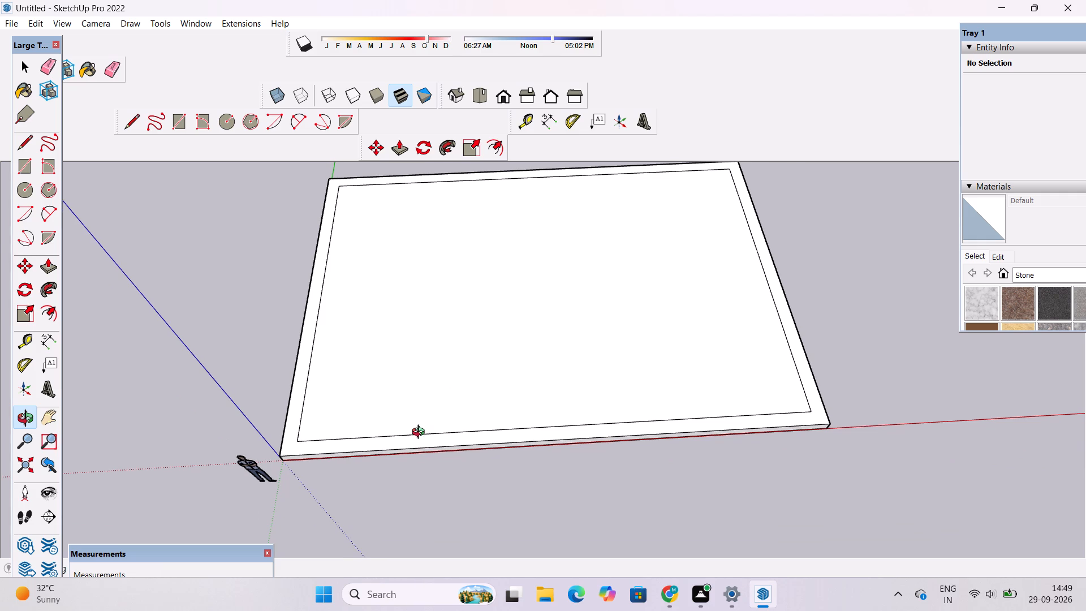
scroll(427, 429, "down", 3)
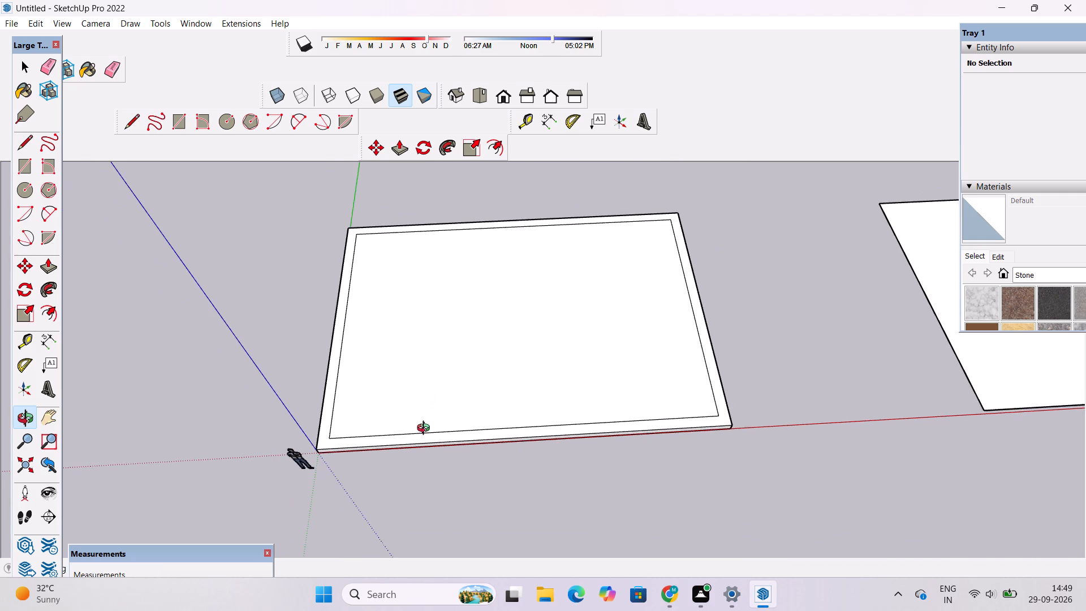
scroll(424, 421, "up", 3)
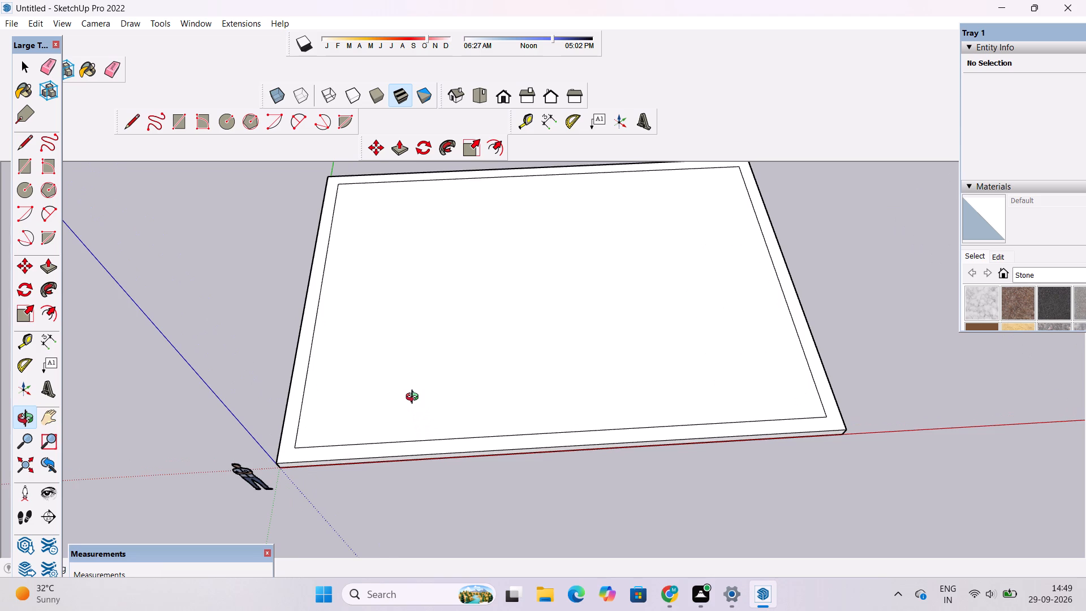
scroll(415, 398, "down", 2)
scroll(415, 398, "up", 2)
scroll(415, 398, "down", 1)
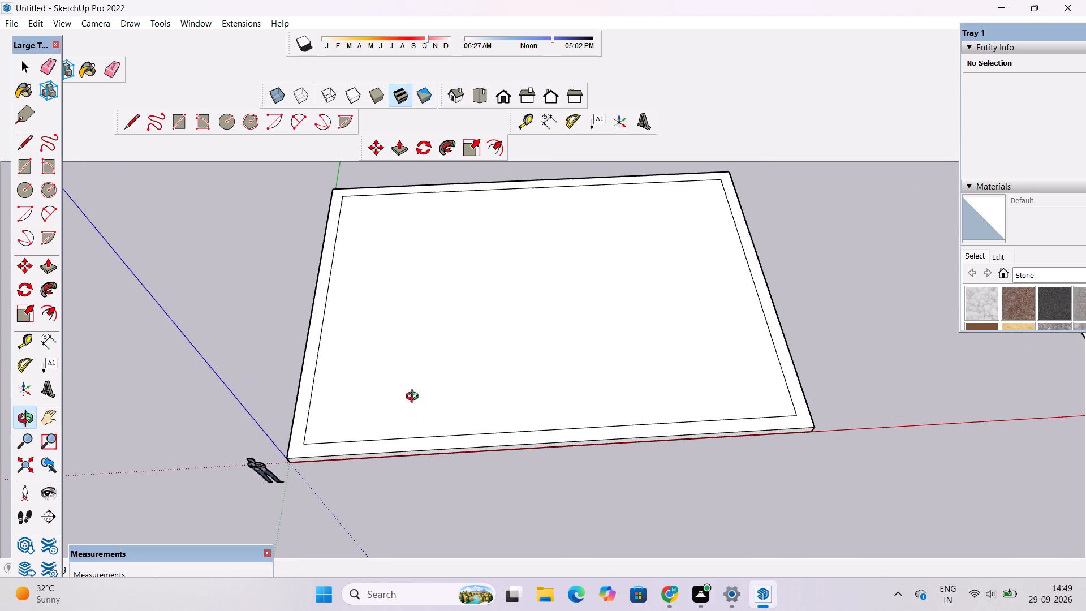
scroll(417, 360, "up", 1)
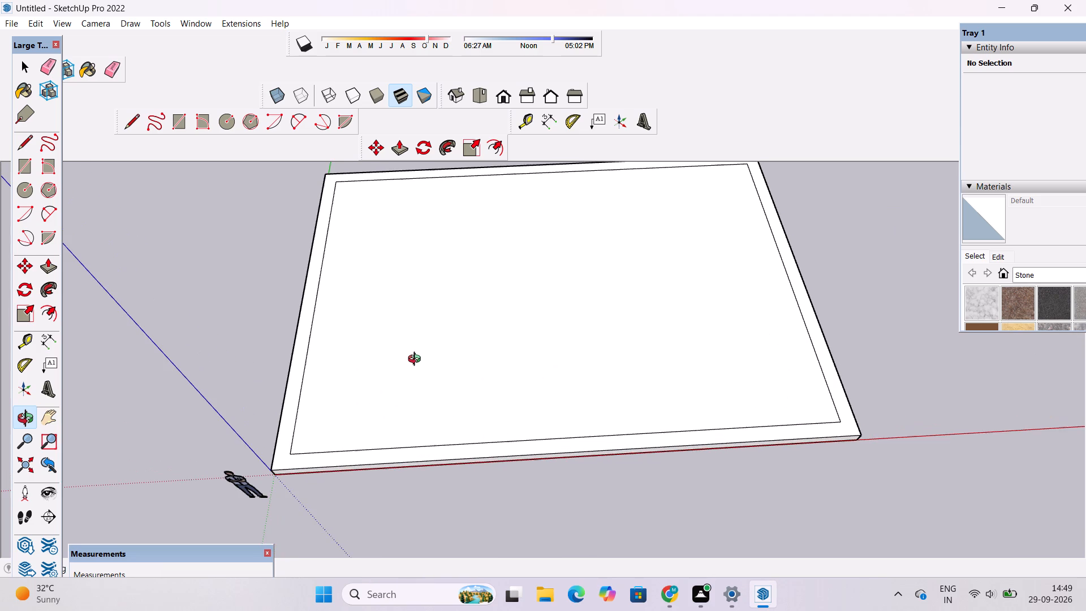
left_click_drag(418, 369, 451, 364, "shift")
scroll(453, 365, "down", 3)
left_click_drag(453, 377, 453, 382, "shift")
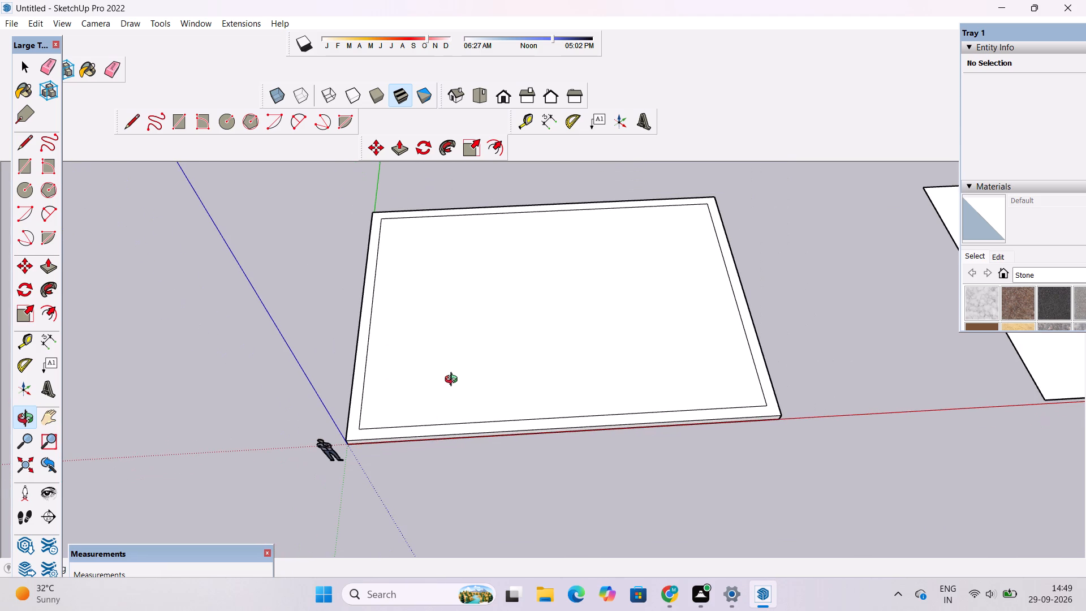
scroll(454, 378, "up", 2)
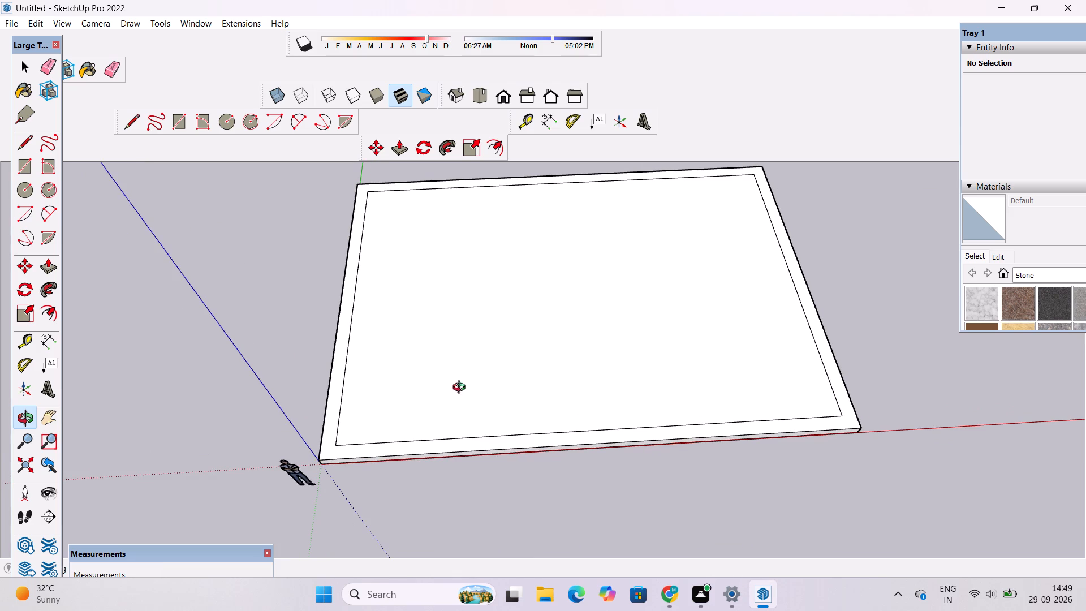
left_click(424, 375, "shift")
left_click_drag(431, 378, 434, 365, "shift")
left_click_drag(434, 411, 437, 432)
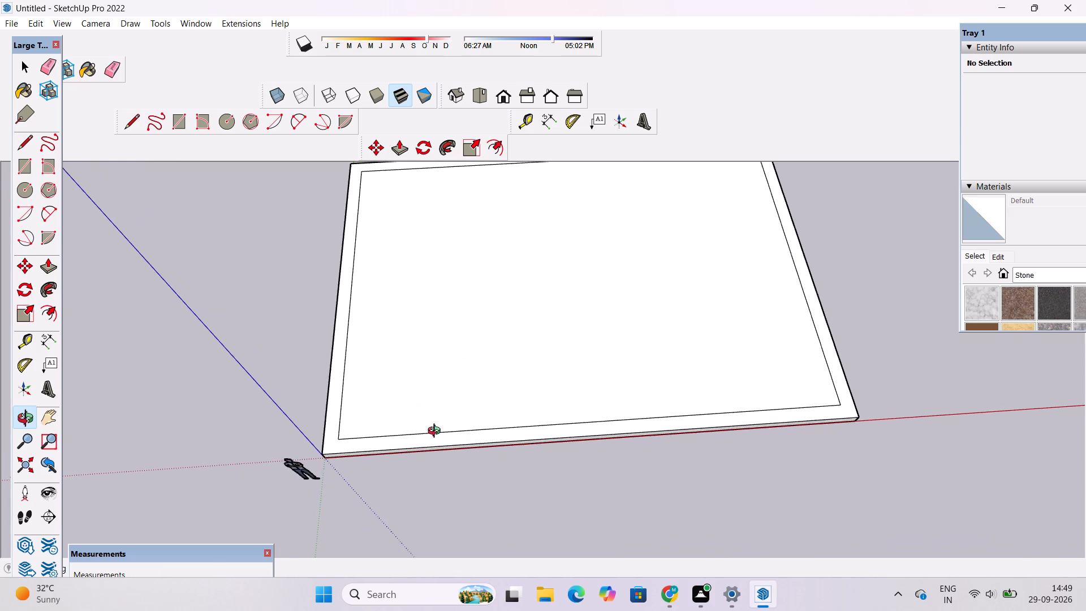
scroll(437, 433, "up", 2)
left_click_drag(434, 418, 394, 395, "shift")
left_click(380, 427)
left_click_drag(456, 431, 404, 438, "shift")
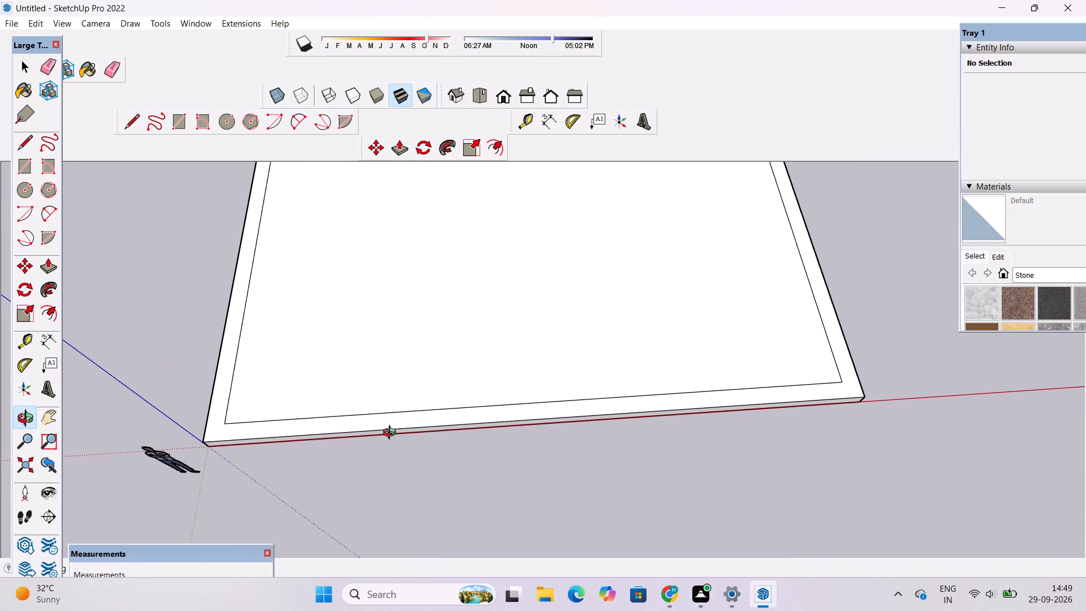
Draw lines extending the inset rectangle's front edge from both front corners to the slab's side edges, 1' 6" on the side away from the origin.
key("l")
scroll(339, 403, "down", 3)
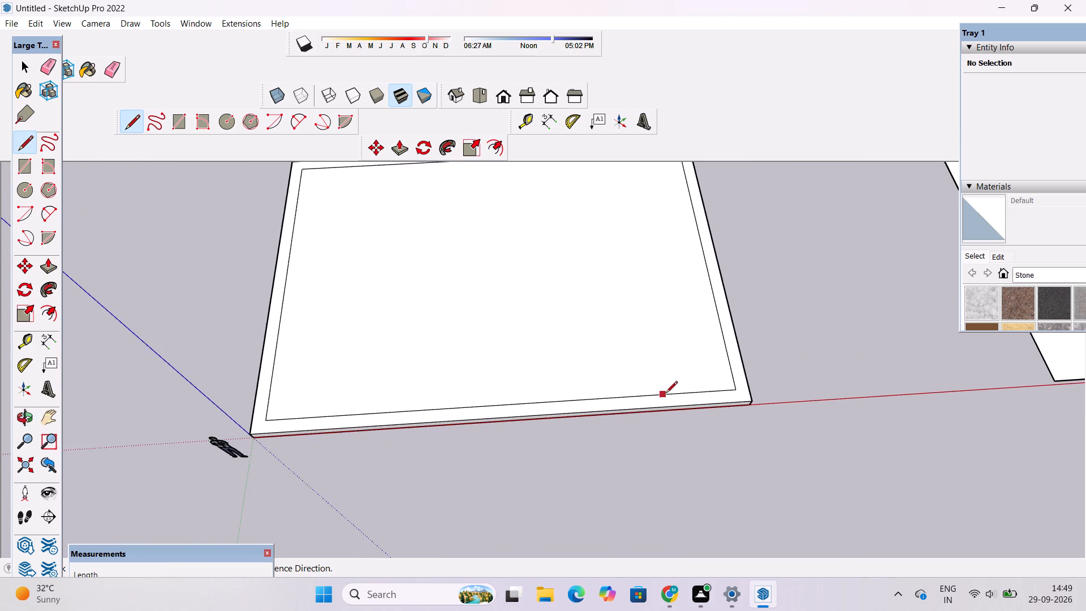
scroll(667, 393, "up", 4)
scroll(784, 391, "up", 10)
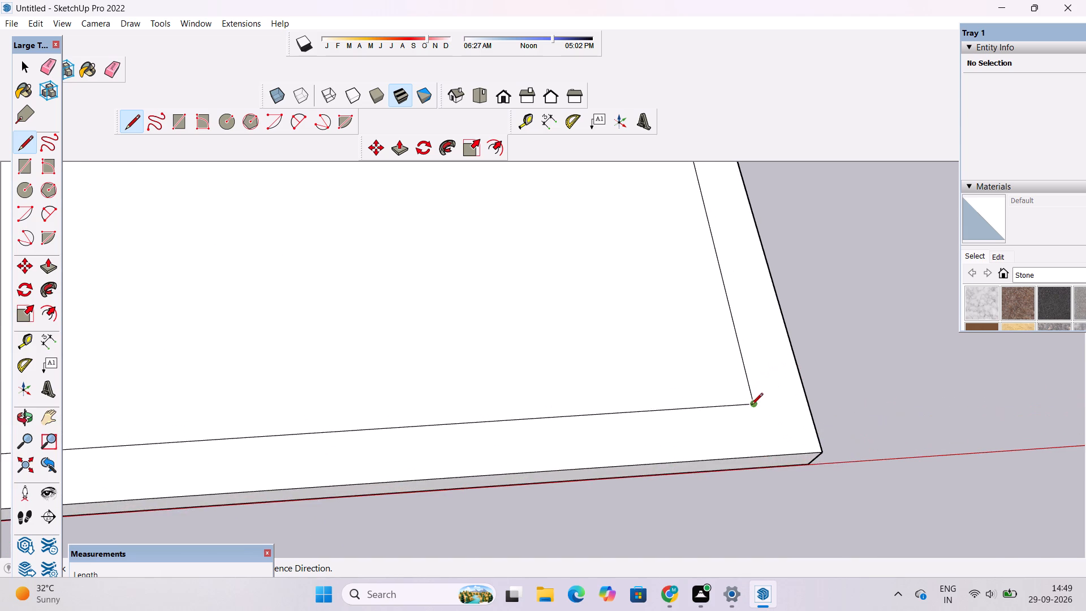
left_click(751, 406)
left_click(807, 401)
scroll(861, 369, "down", 14)
scroll(252, 391, "up", 4)
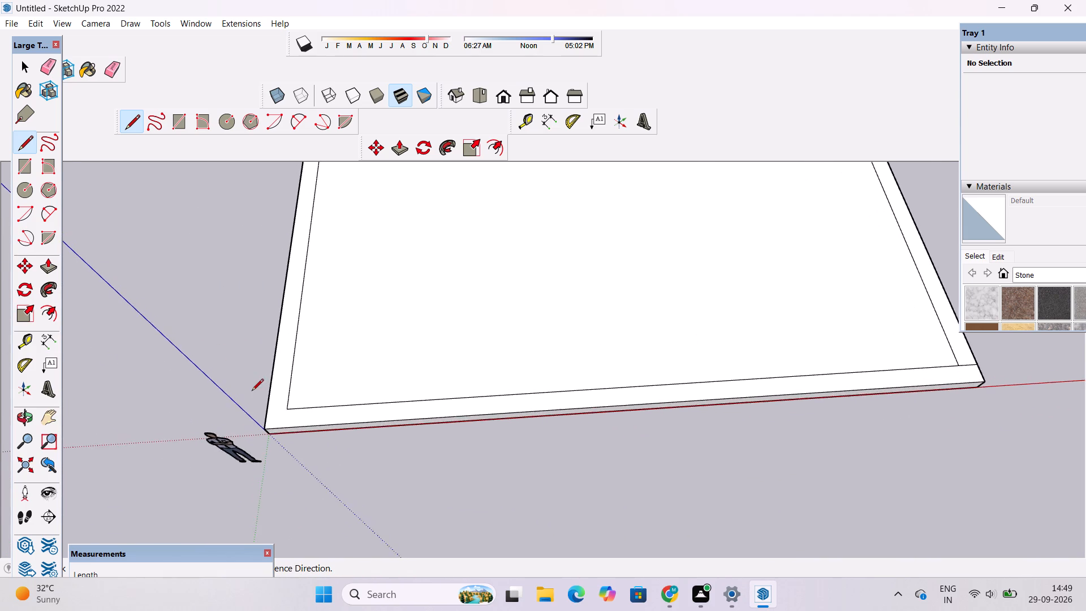
scroll(257, 402, "up", 15)
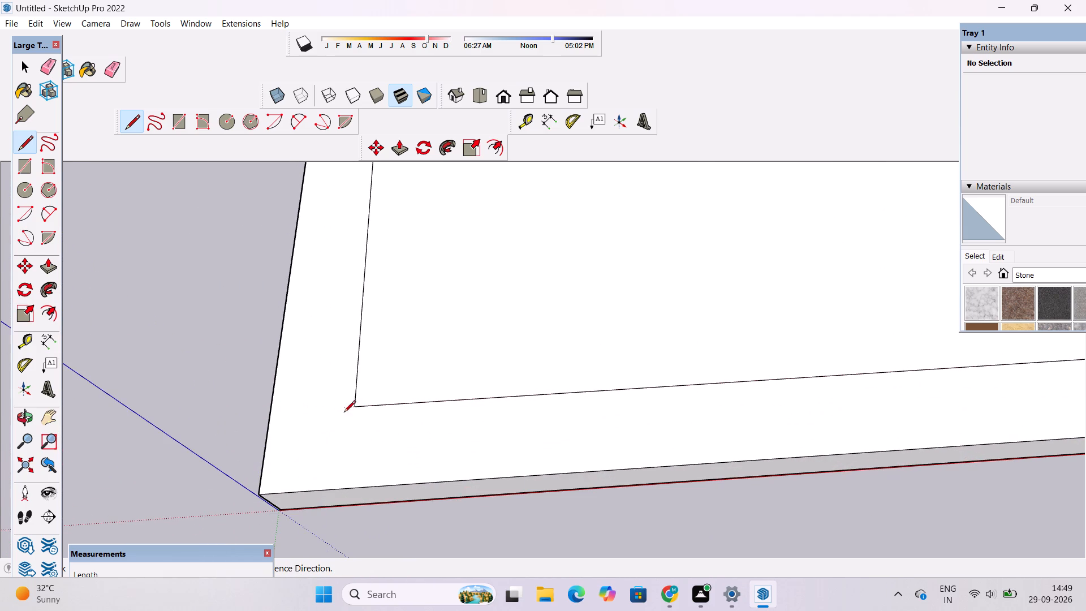
left_click(354, 409)
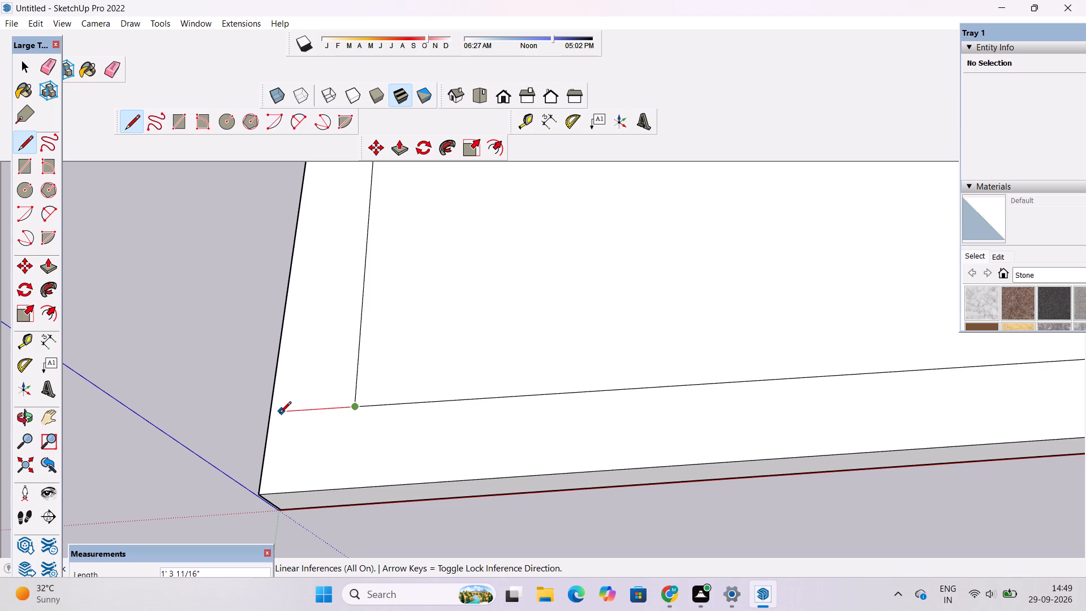
left_click(269, 415)
key("space")
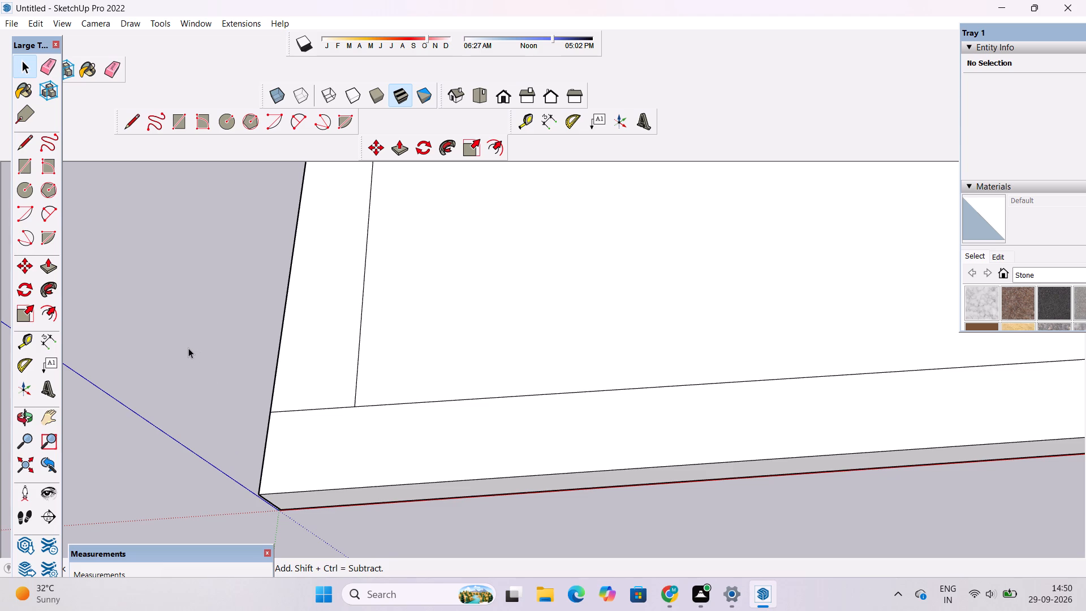
Examine the slab's front strip and inset outline, together with the copied face alongside, from several angles and distances.
key("o")
scroll(325, 476, "down", 16)
left_click_drag(372, 390, 271, 464, "shift")
scroll(268, 459, "down", 6)
left_click_drag(276, 461, 297, 431)
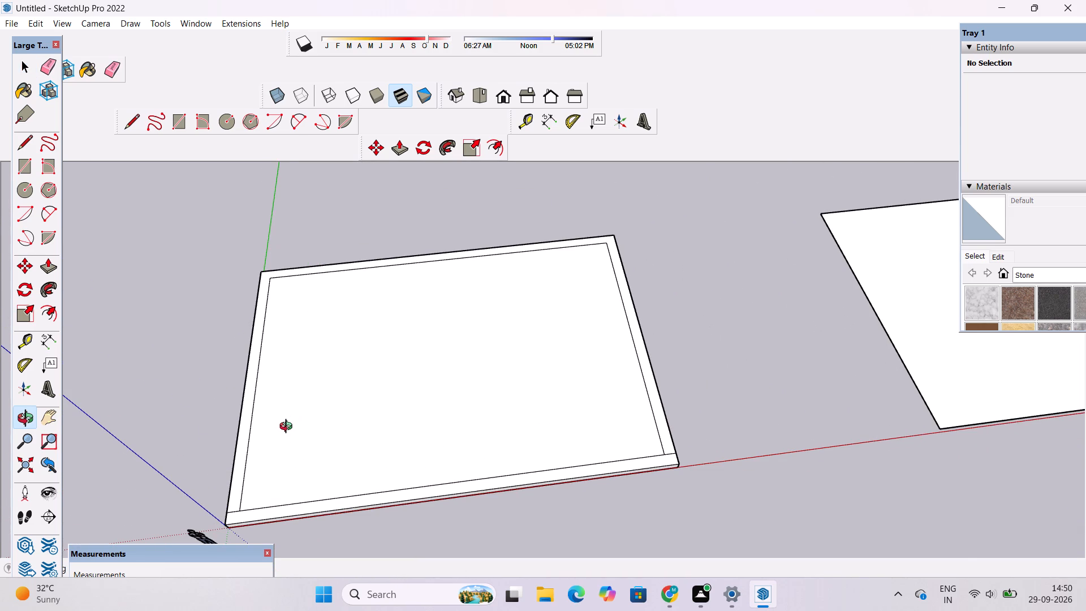
scroll(300, 460, "down", 4)
left_click_drag(301, 470, 381, 388)
left_click_drag(401, 434, 396, 432)
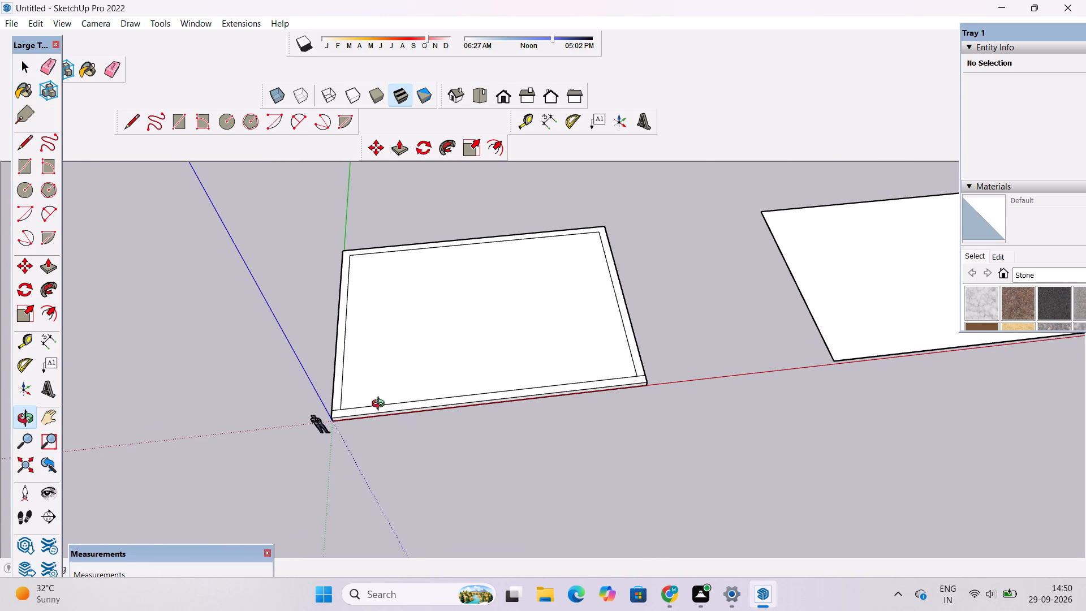
scroll(381, 405, "up", 1)
left_click(381, 405, "shift")
left_click_drag(382, 416, 374, 393)
scroll(372, 391, "down", 1)
left_click_drag(372, 391, 369, 404, "shift")
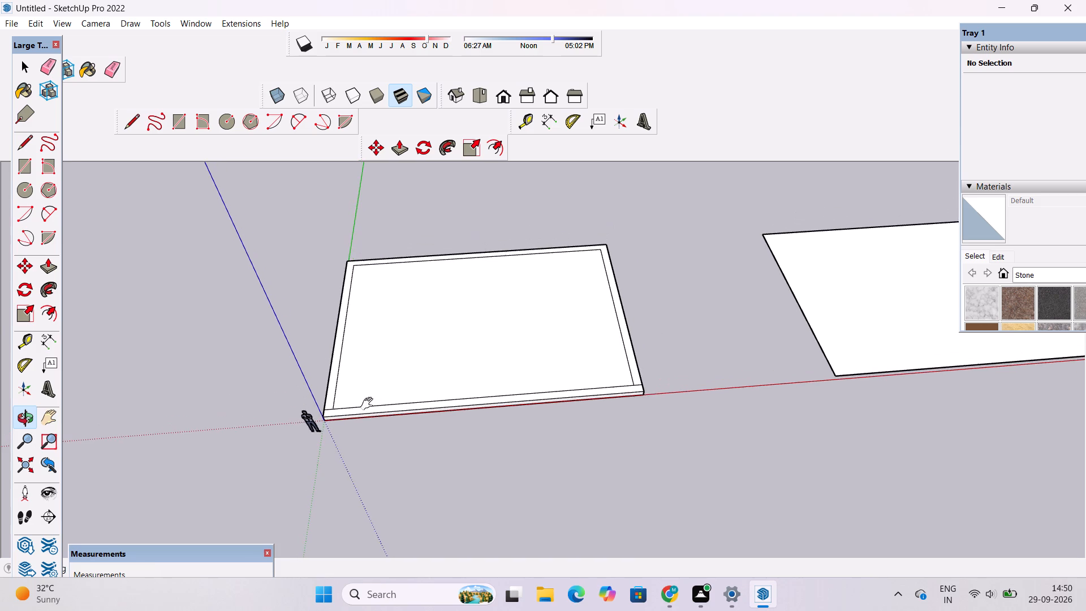
scroll(370, 411, "up", 2)
left_click_drag(400, 427, 373, 416)
scroll(370, 408, "up", 3)
left_click_drag(370, 403, 340, 416, "shift")
scroll(339, 412, "down", 2)
left_click_drag(342, 410, 346, 415)
left_click_drag(347, 418, 377, 430)
scroll(414, 455, "up", 3)
left_click_drag(416, 455, 413, 440)
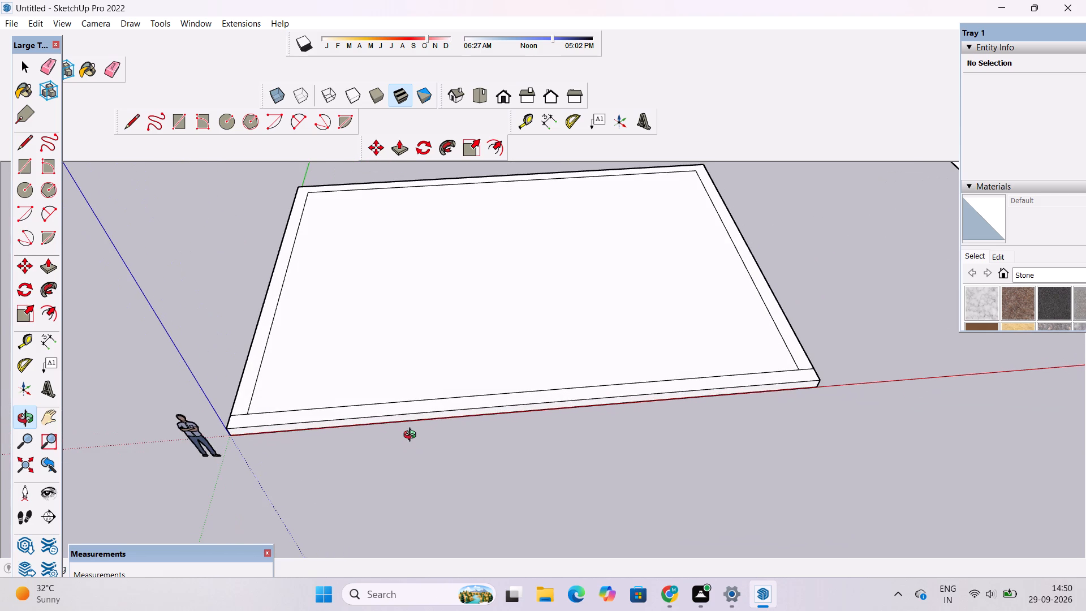
left_click_drag(408, 435, 406, 443, "shift")
left_click(407, 452)
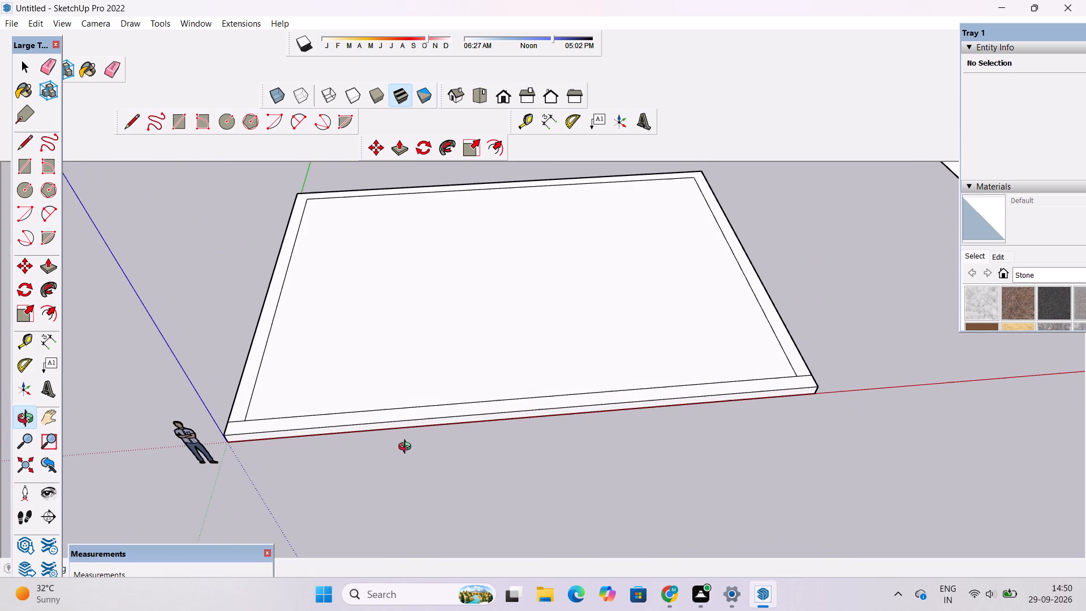
scroll(402, 432, "down", 1)
left_click_drag(402, 431, 402, 436, "shift")
scroll(402, 431, "up", 2)
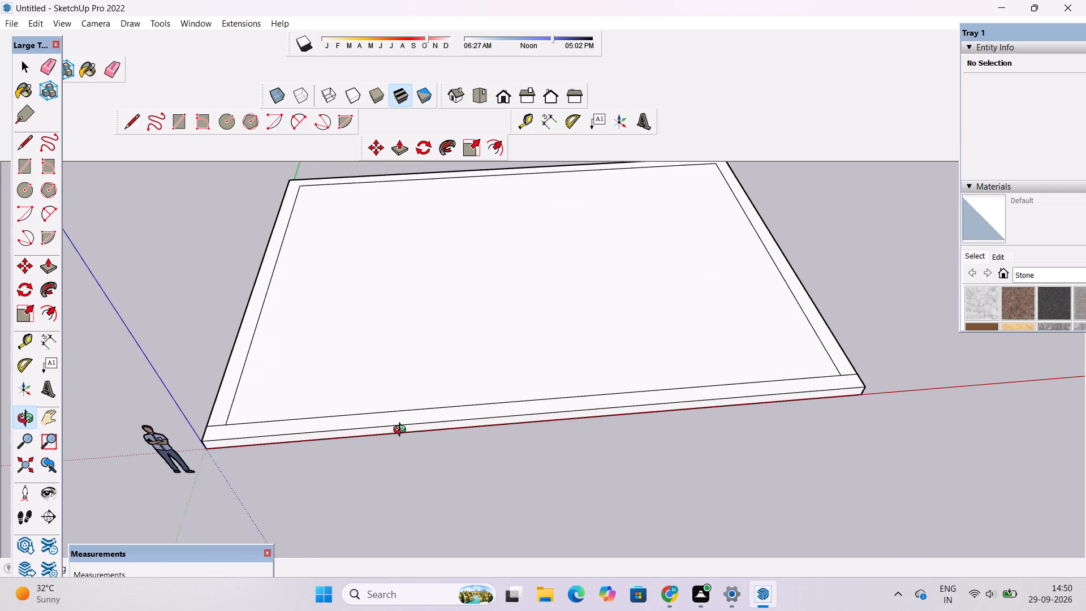
scroll(402, 431, "up", 1)
scroll(402, 431, "down", 3)
scroll(436, 328, "down", 6)
left_click_drag(455, 382, 427, 393)
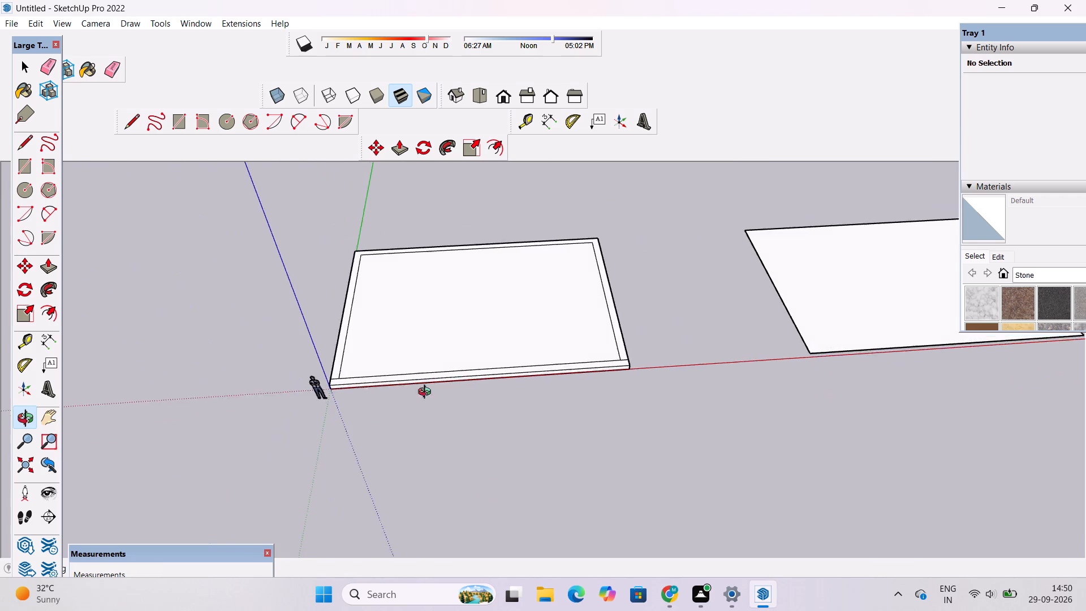
left_click_drag(427, 393, 425, 385)
left_click_drag(395, 367, 327, 359, "shift")
scroll(328, 357, "down", 4)
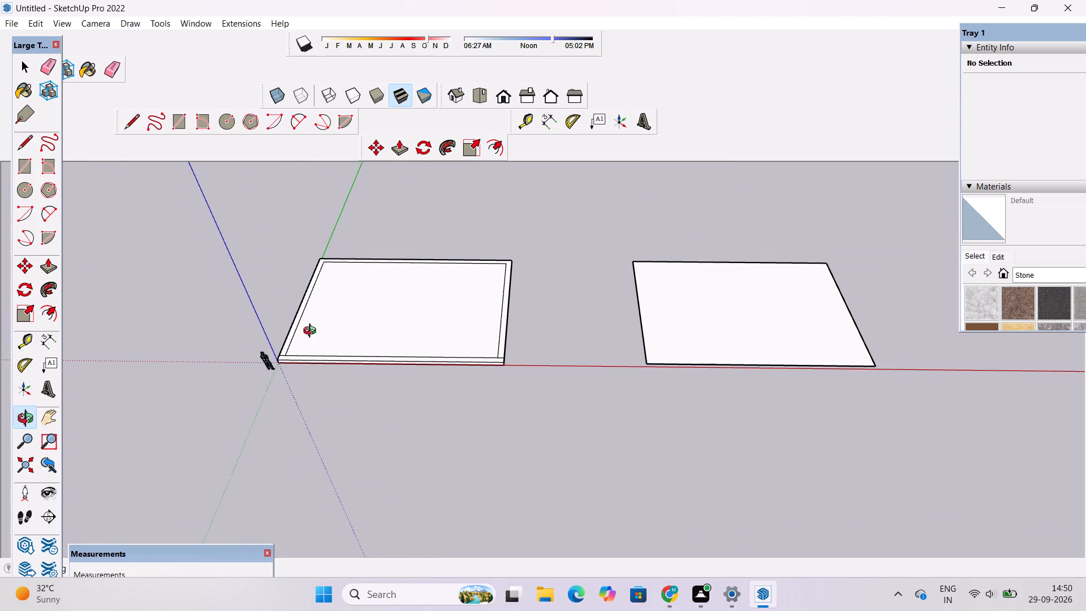
Push/Pull the copied face beside the original slab upward by 1'.
scroll(594, 390, "down", 3)
left_click_drag(592, 394, 622, 412, "shift")
left_click_drag(635, 402, 665, 451)
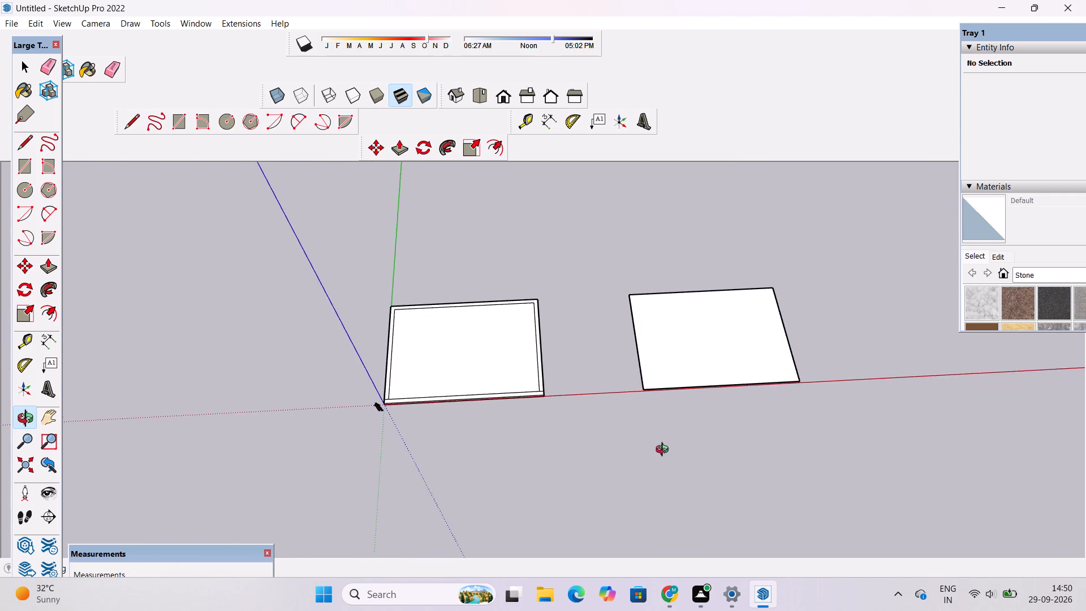
left_click_drag(665, 451, 653, 466)
scroll(679, 367, "up", 3)
left_click_drag(679, 367, 630, 378, "shift")
key("space")
left_click(672, 363)
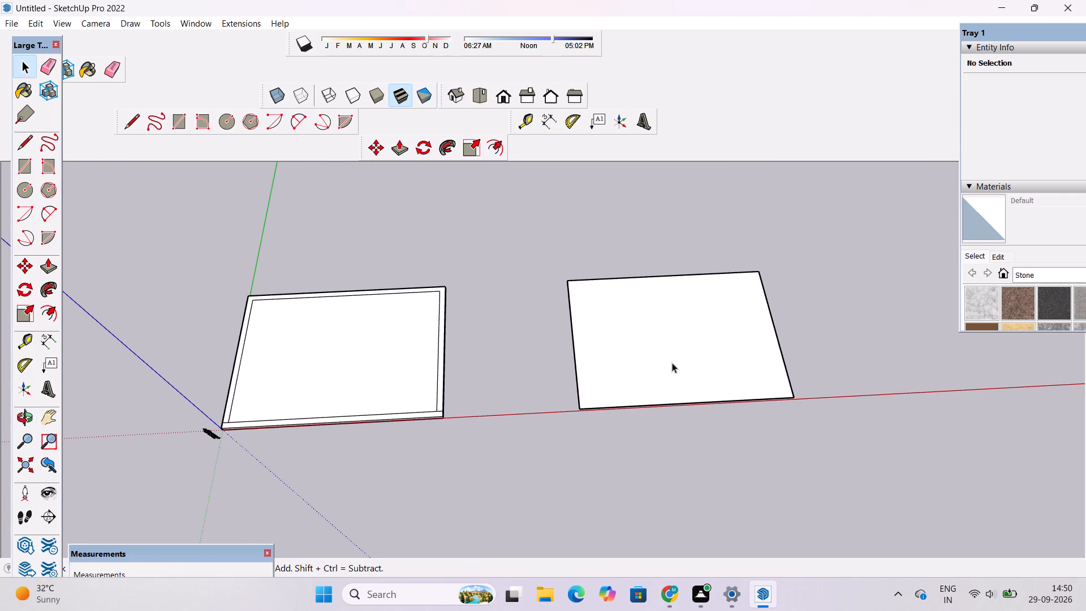
key("p")
left_click(672, 363)
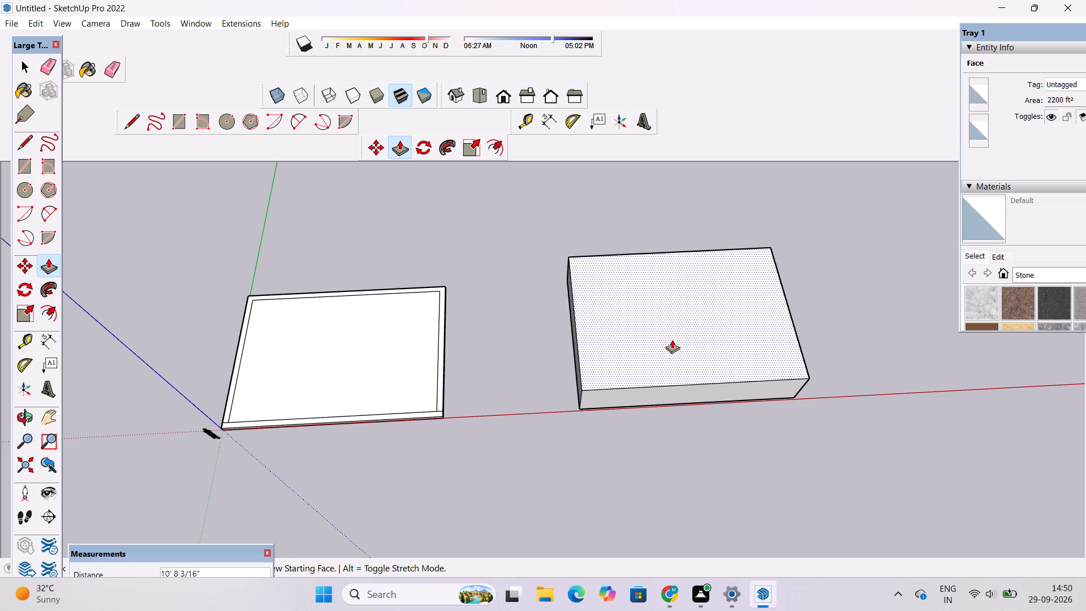
type("1'")
key("Return")
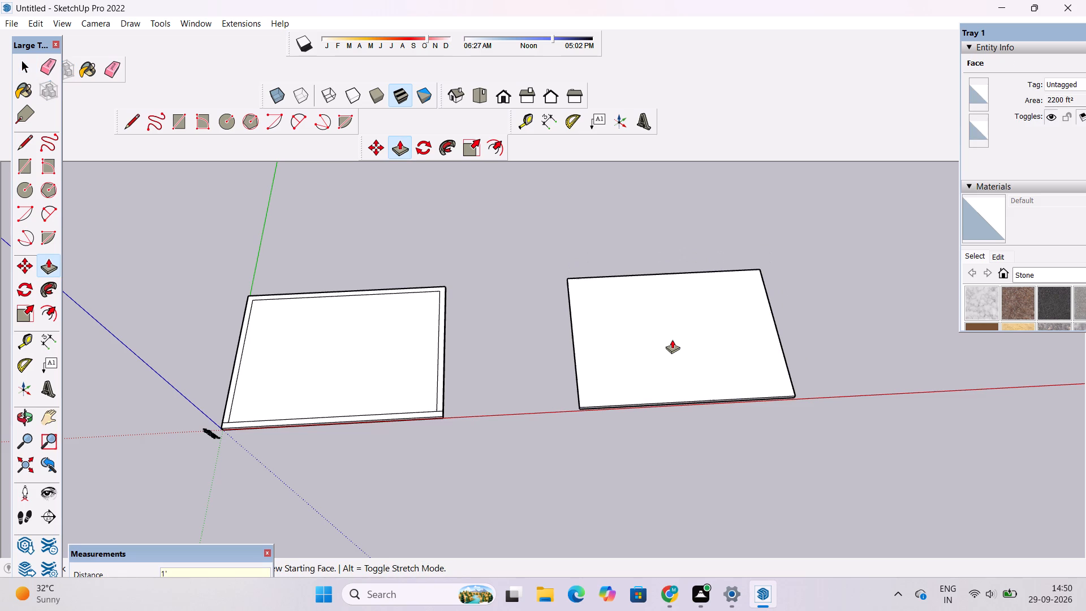
Examine the thickened copy and the original slab with its inset outline from different angles and distances.
key("o")
scroll(672, 339, "down", 5)
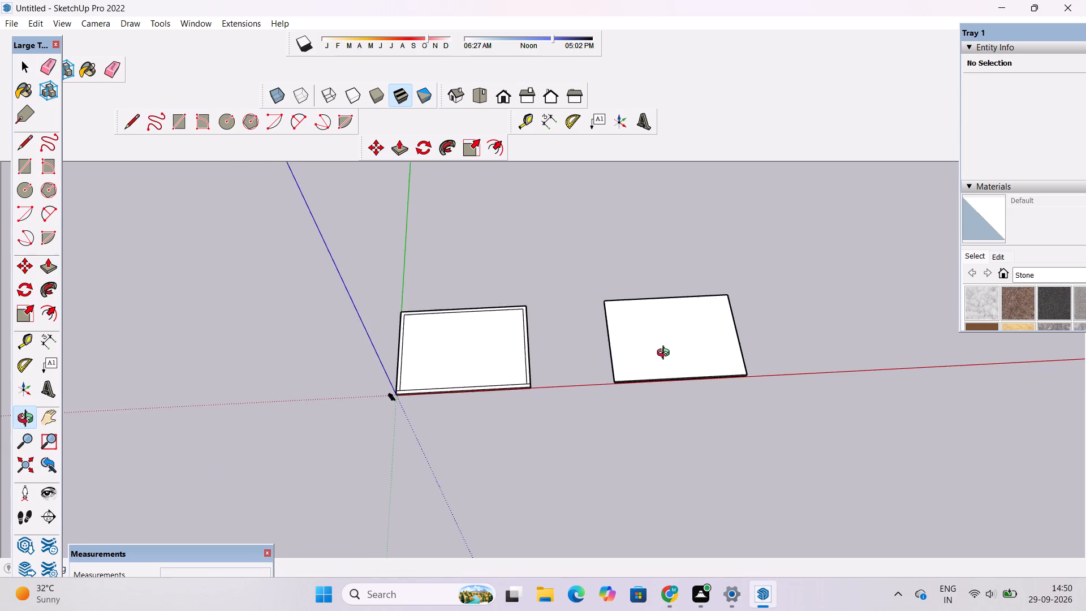
left_click_drag(639, 397, 639, 336)
scroll(618, 412, "up", 3)
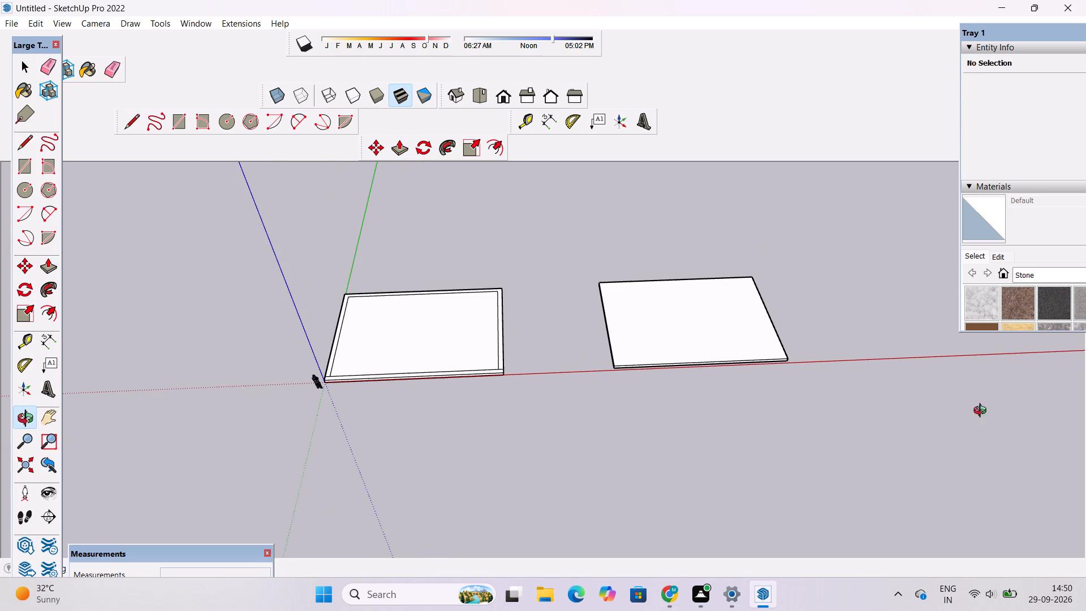
scroll(482, 395, "down", 3)
left_click_drag(479, 387, 597, 385, "shift")
scroll(571, 389, "up", 4)
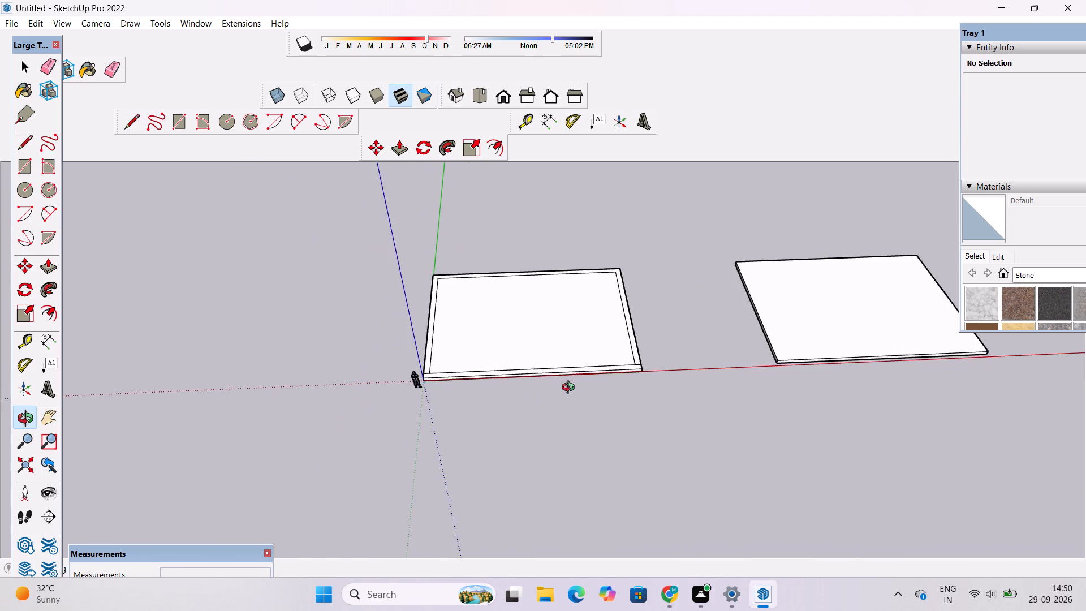
scroll(571, 389, "up", 5)
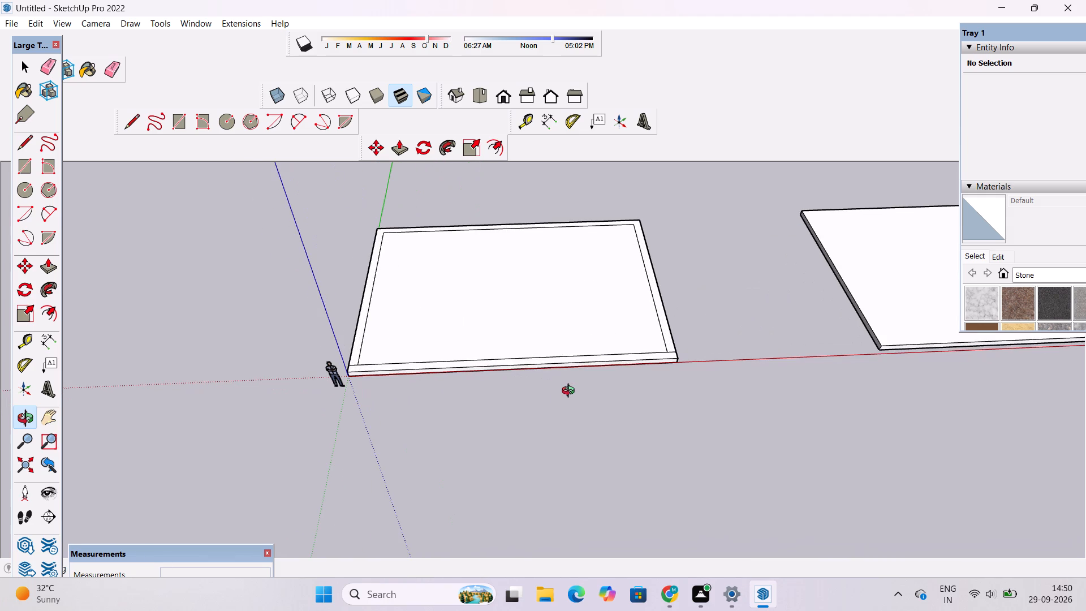
left_click_drag(571, 392, 575, 410, "shift")
scroll(568, 406, "up", 2)
left_click_drag(568, 406, 572, 411, "shift")
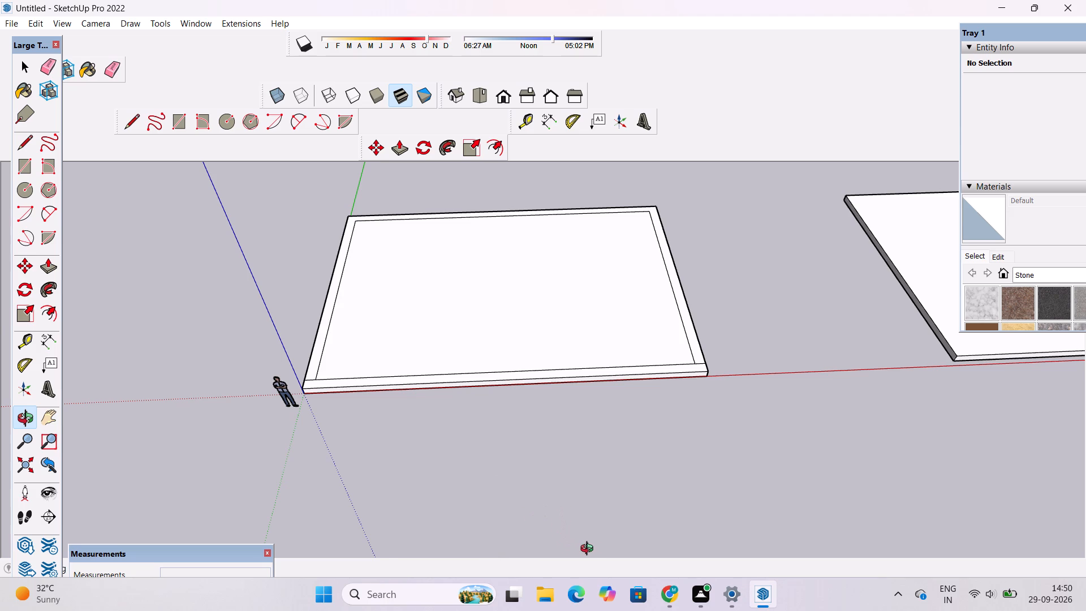
scroll(592, 536, "down", 1)
scroll(539, 363, "up", 2)
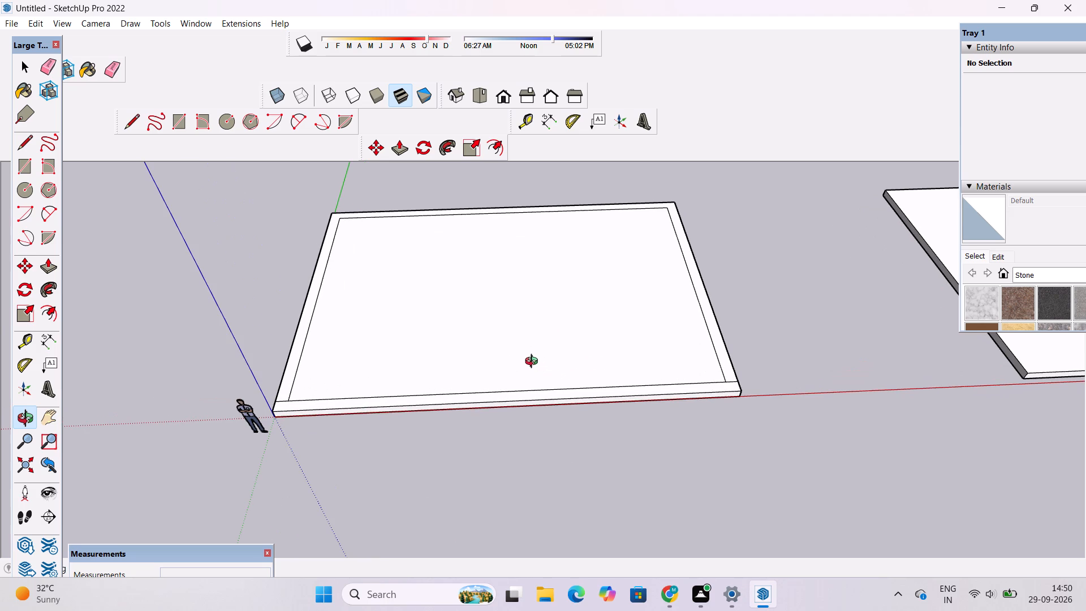
scroll(526, 365, "down", 2)
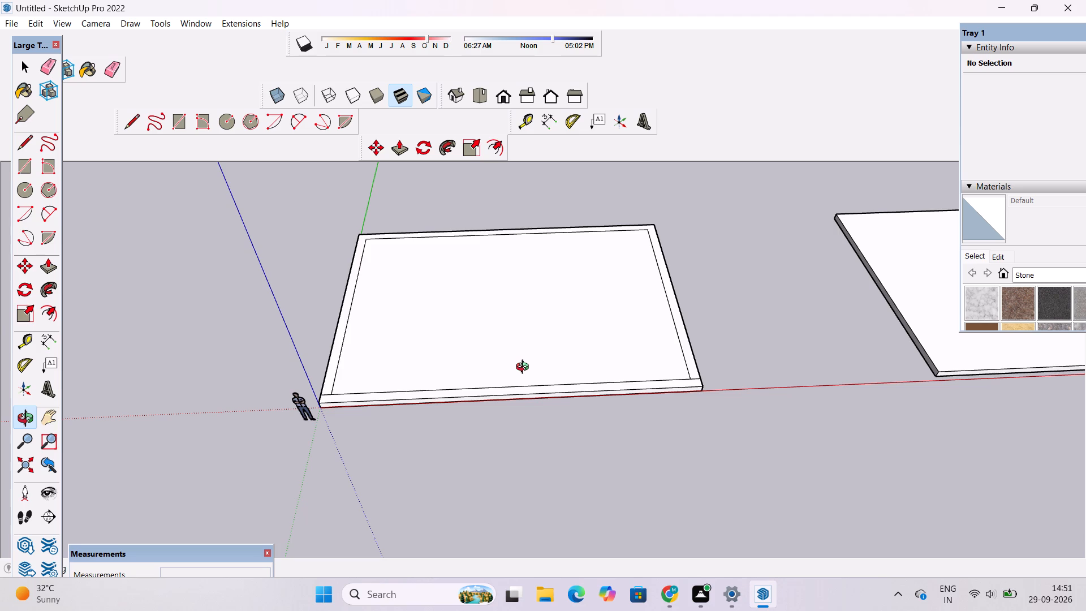
Examine the original slab's inset outline and front strip, with the thickened copy alongside, from several angles and distances.
scroll(525, 372, "down", 2)
scroll(525, 373, "up", 1)
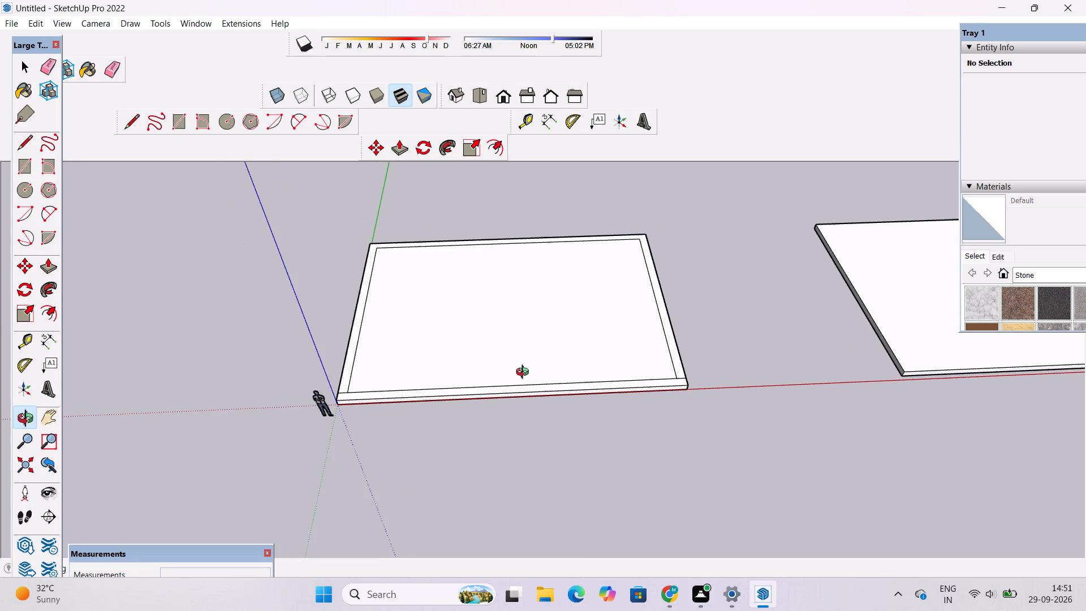
scroll(522, 399, "down", 3)
scroll(503, 317, "up", 3)
left_click_drag(498, 318, 531, 359, "shift")
left_click_drag(511, 391, 493, 441)
scroll(425, 488, "up", 3)
left_click_drag(424, 488, 505, 456, "shift")
left_click_drag(451, 464, 643, 281)
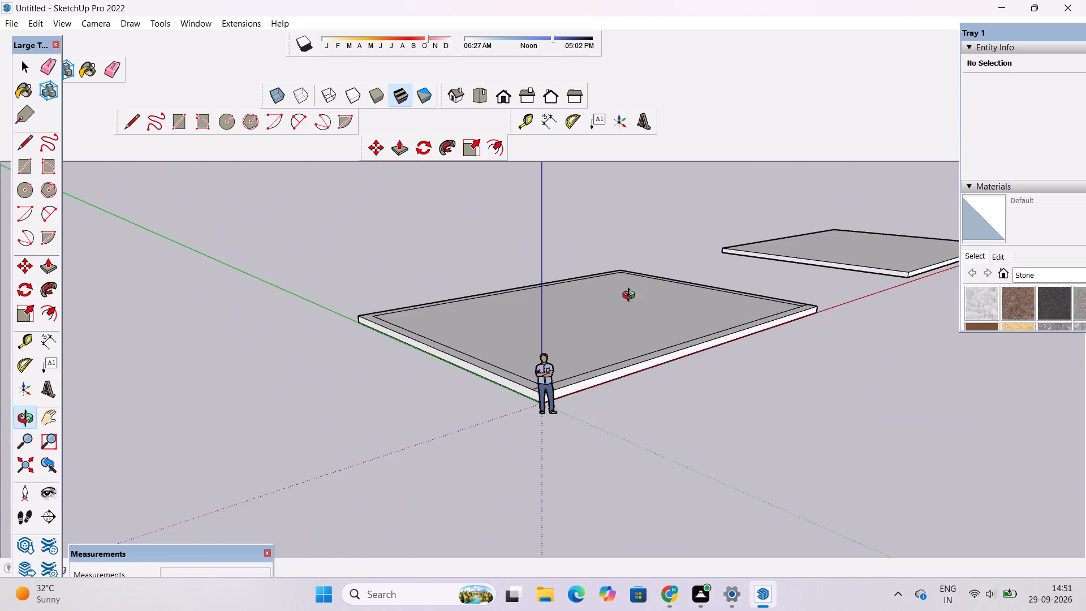
left_click_drag(615, 327, 424, 500, "shift")
scroll(420, 439, "down", 2)
left_click_drag(440, 433, 441, 462)
left_click_drag(441, 464, 446, 451)
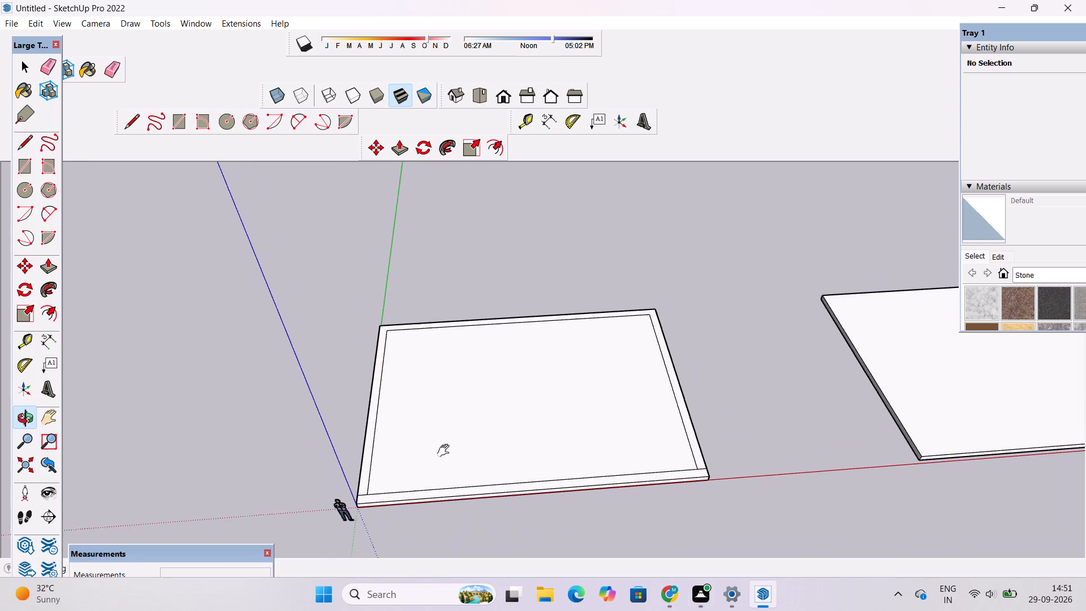
left_click_drag(446, 451, 448, 444)
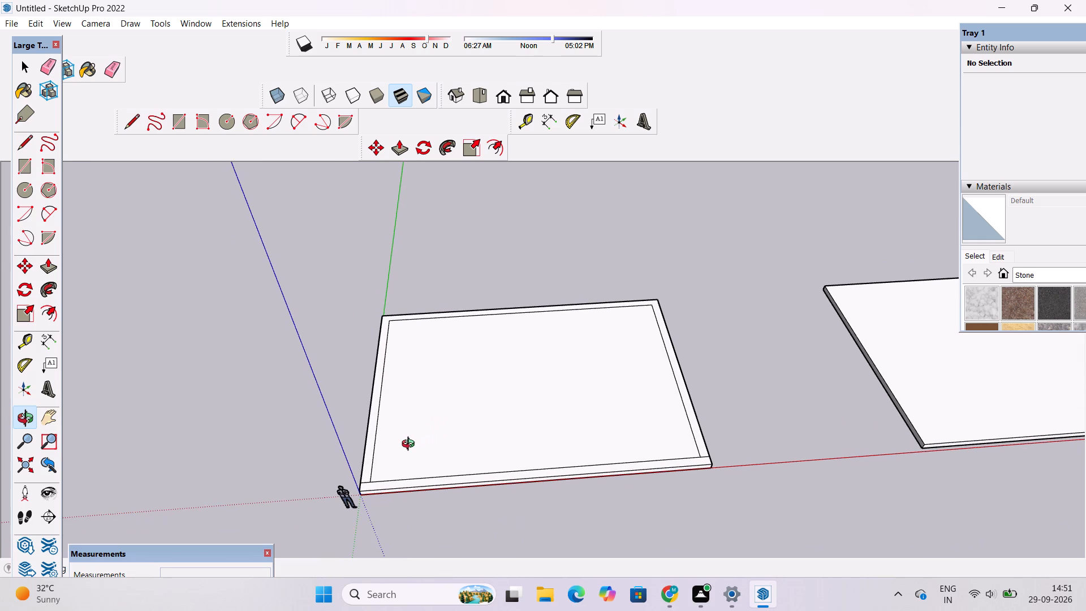
scroll(400, 450, "up", 3)
left_click_drag(408, 448, 411, 441, "shift")
left_click_drag(413, 445, 403, 468)
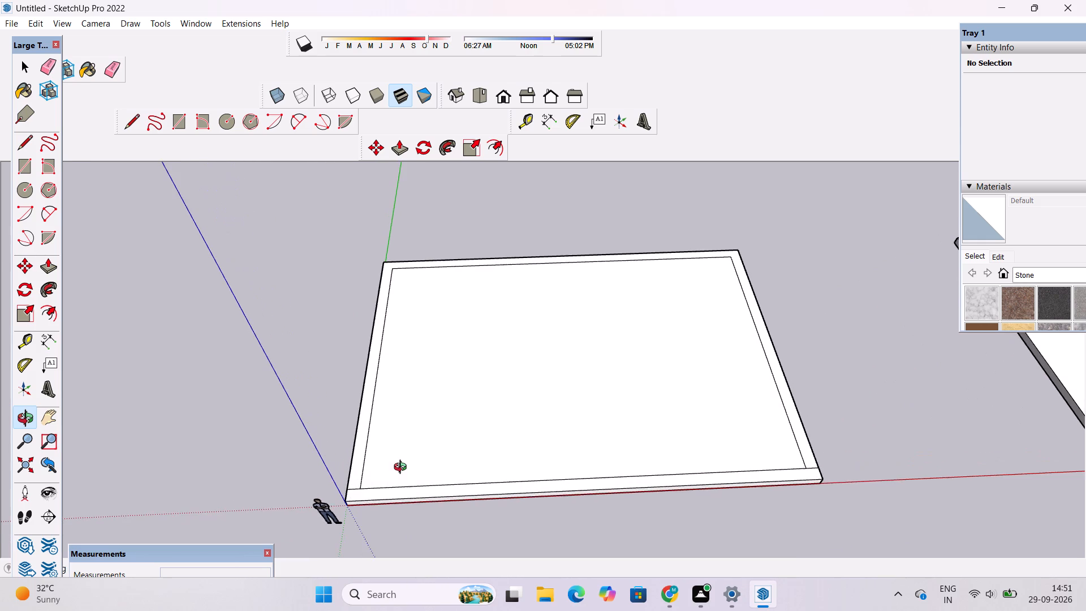
scroll(402, 474, "up", 3)
left_click_drag(397, 470, 382, 453, "shift")
left_click_drag(417, 469, 450, 470)
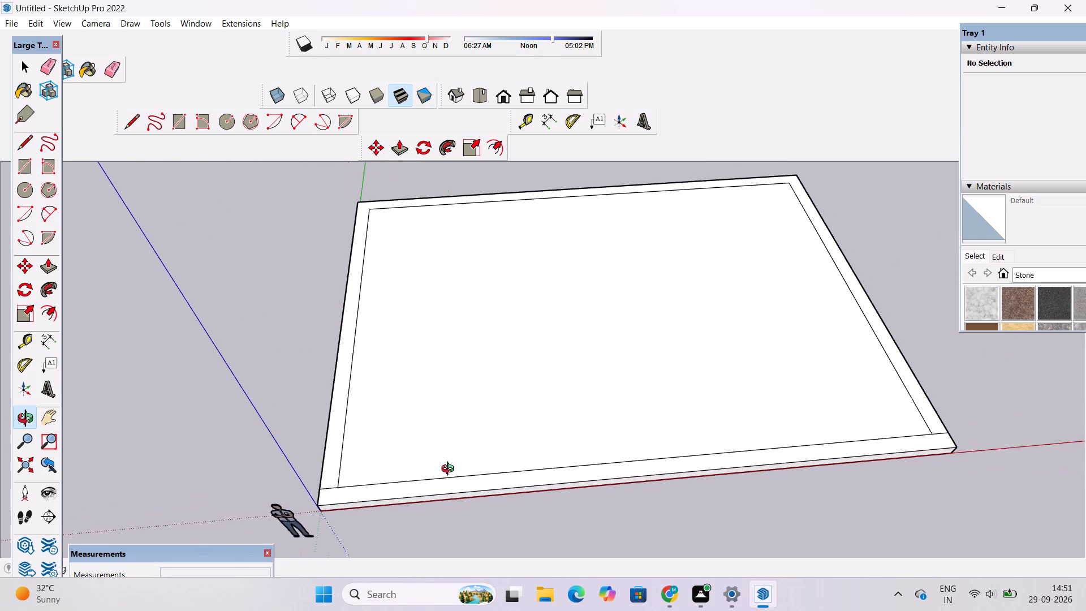
left_click_drag(450, 470, 455, 470)
left_click_drag(455, 470, 416, 465, "shift")
scroll(407, 453, "down", 3)
left_click_drag(407, 453, 395, 463)
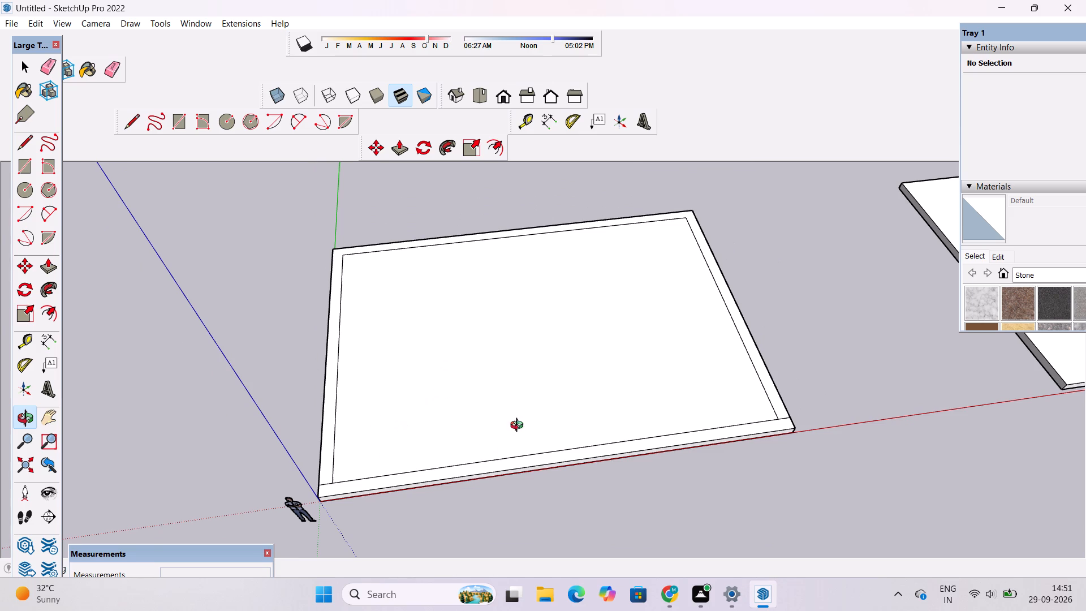
scroll(424, 423, "up", 5)
scroll(390, 428, "down", 4)
left_click_drag(355, 454, 415, 462)
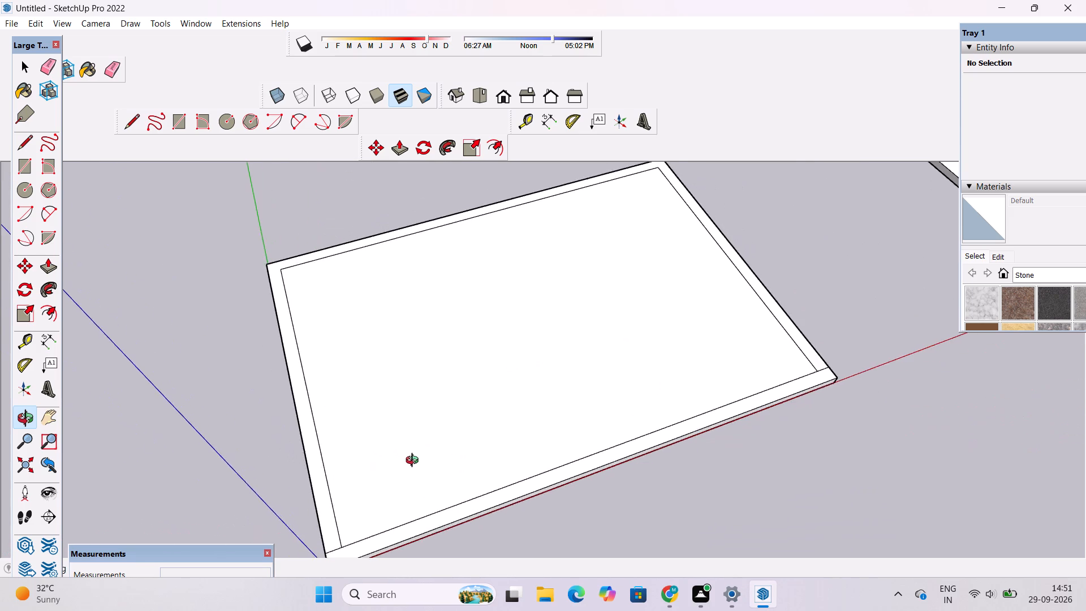
left_click_drag(415, 462, 415, 462)
scroll(413, 459, "down", 3)
scroll(413, 455, "up", 3)
scroll(436, 455, "down", 3)
left_click_drag(472, 451, 466, 451)
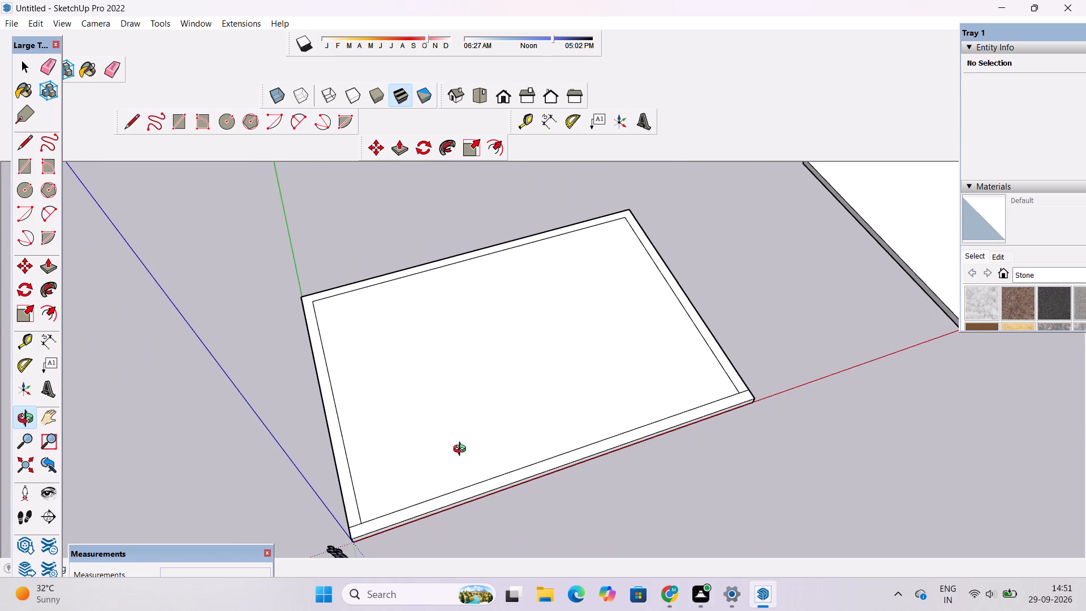
scroll(392, 428, "down", 4)
scroll(391, 428, "up", 4)
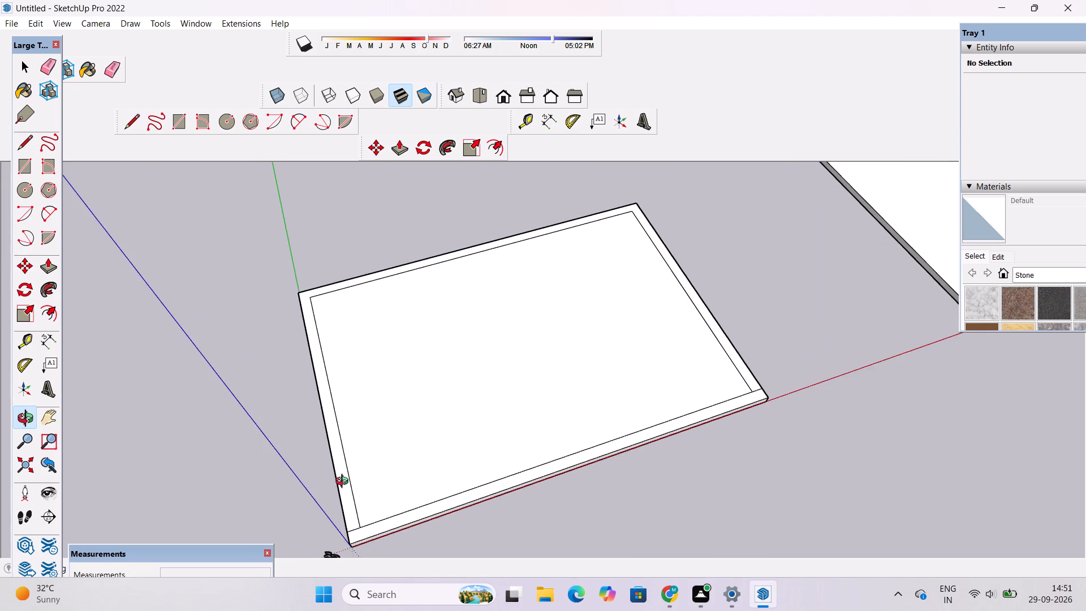
left_click_drag(344, 483, 466, 455)
scroll(419, 426, "down", 5)
left_click(407, 456)
scroll(401, 453, "up", 7)
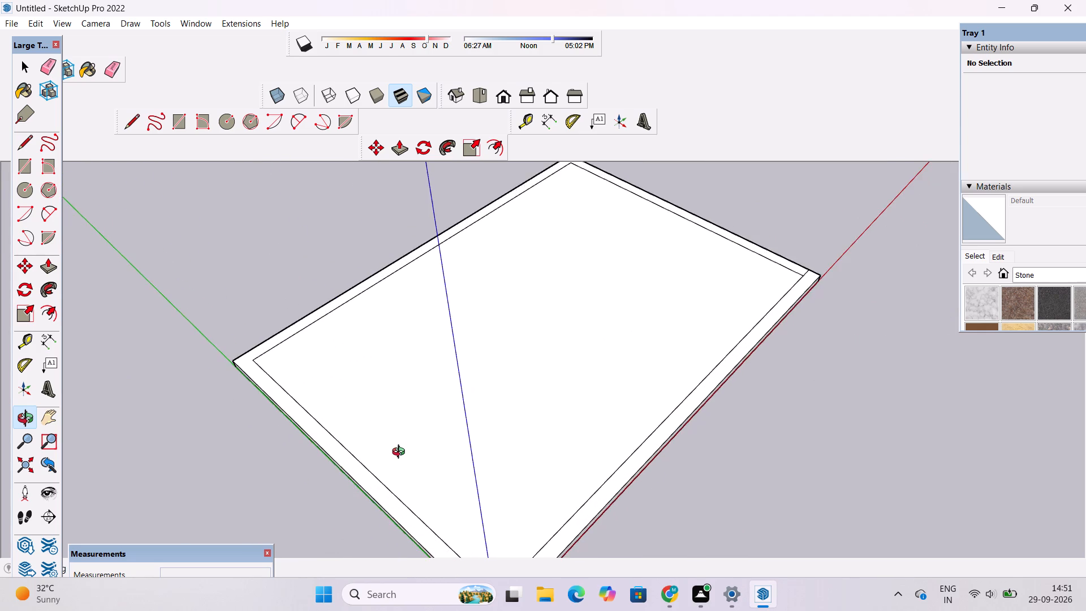
left_click_drag(415, 453, 407, 438)
scroll(389, 419, "down", 6)
left_click_drag(460, 423, 447, 412)
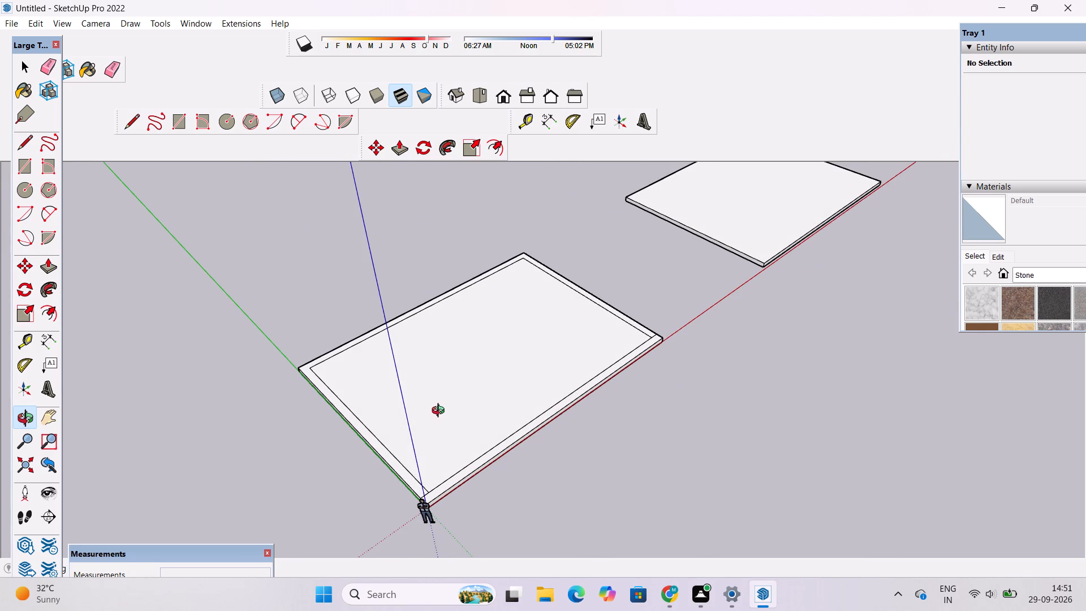
scroll(438, 420, "down", 3)
scroll(437, 420, "up", 3)
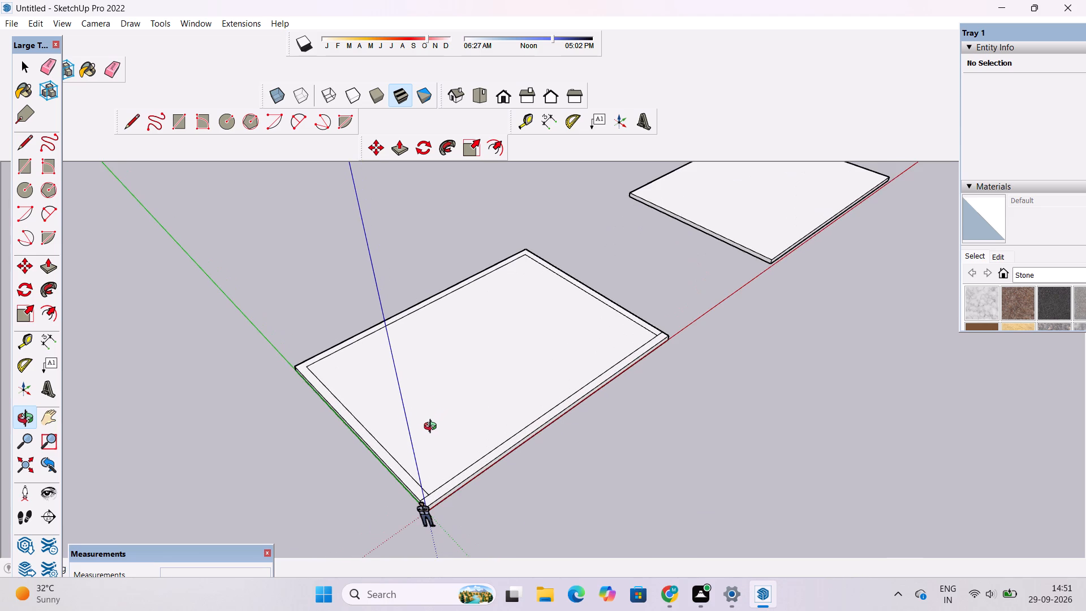
scroll(433, 428, "down", 3)
scroll(430, 428, "up", 3)
left_click_drag(429, 436, 433, 448)
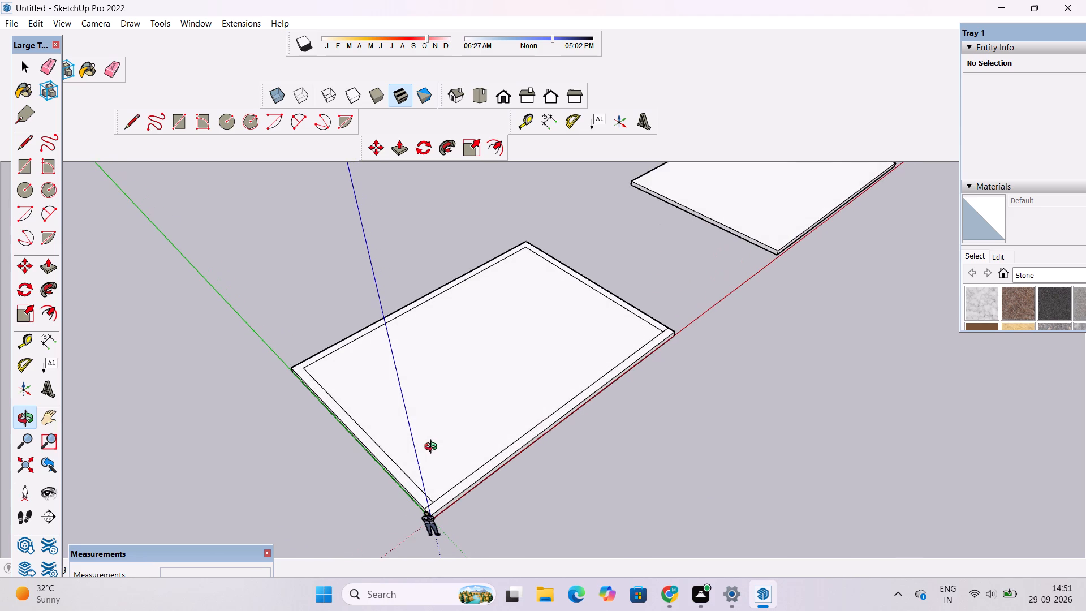
scroll(432, 444, "down", 1)
left_click_drag(429, 433, 443, 466)
scroll(442, 463, "up", 3)
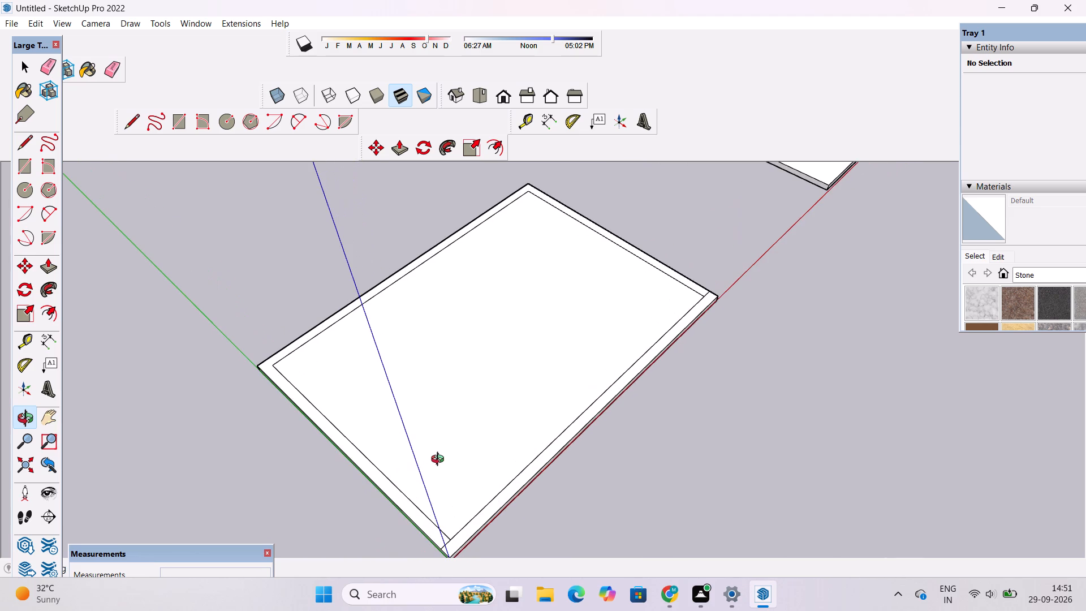
left_click_drag(437, 442, 409, 403, "shift")
scroll(409, 403, "up", 1)
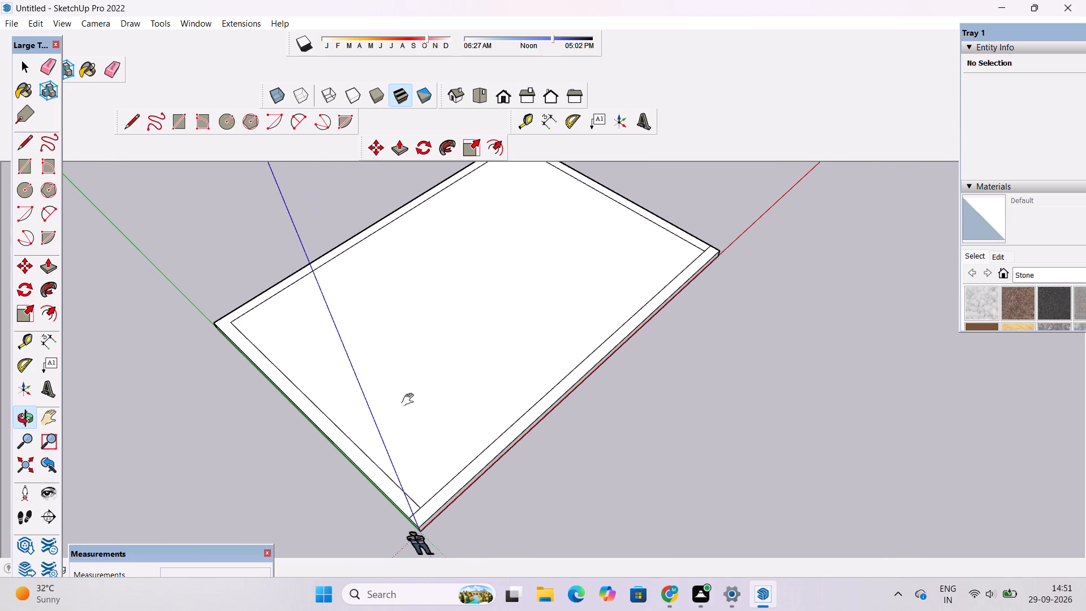
left_click(410, 400, "shift")
left_click_drag(410, 400, 386, 402, "shift")
scroll(400, 394, "up", 1)
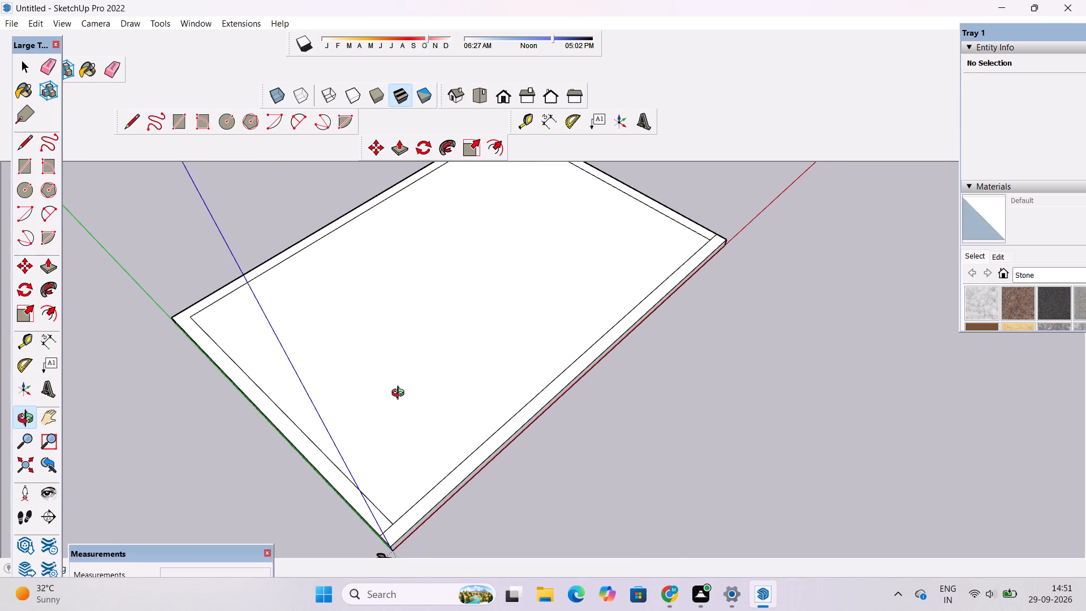
left_click_drag(403, 394, 399, 401)
scroll(399, 401, "up", 4)
scroll(397, 403, "down", 2)
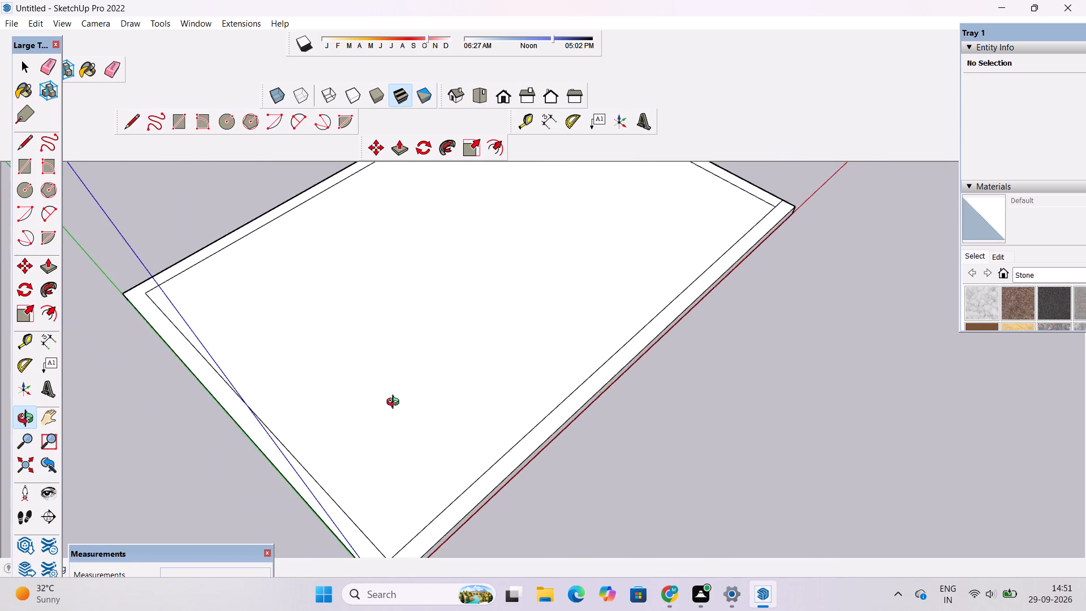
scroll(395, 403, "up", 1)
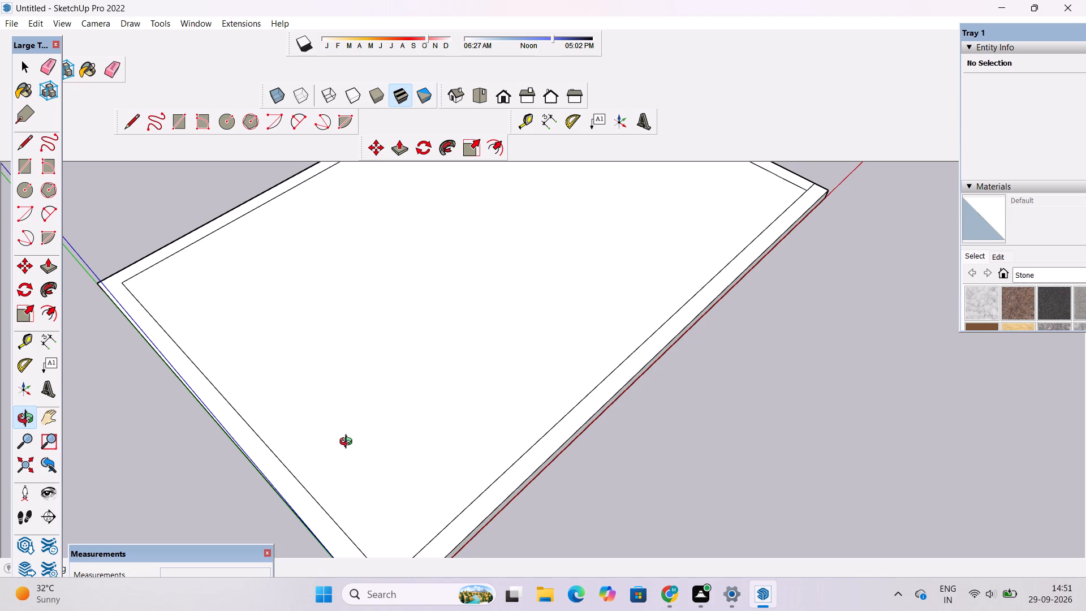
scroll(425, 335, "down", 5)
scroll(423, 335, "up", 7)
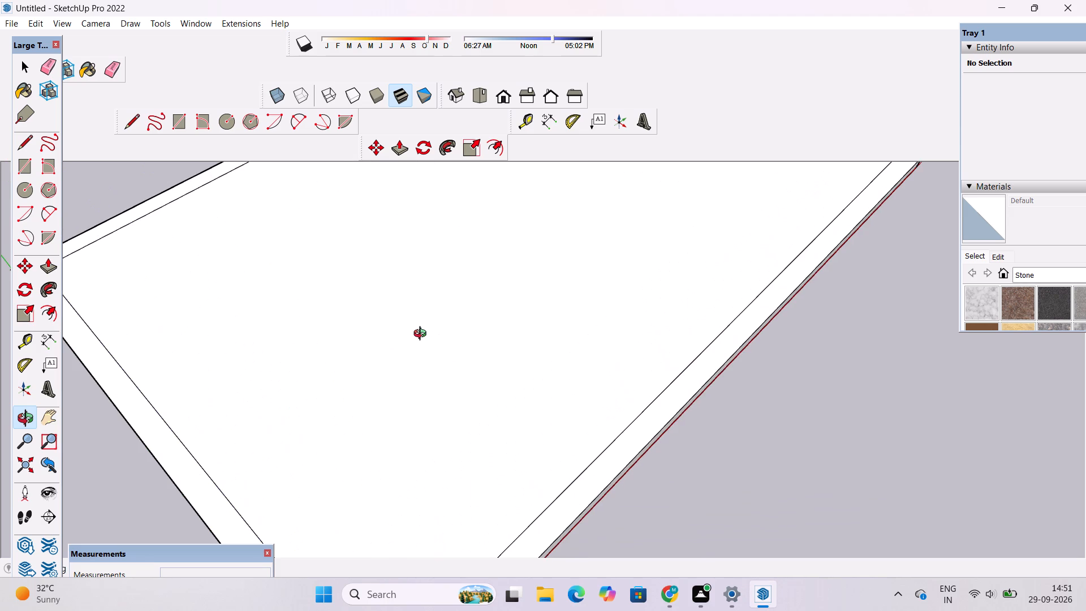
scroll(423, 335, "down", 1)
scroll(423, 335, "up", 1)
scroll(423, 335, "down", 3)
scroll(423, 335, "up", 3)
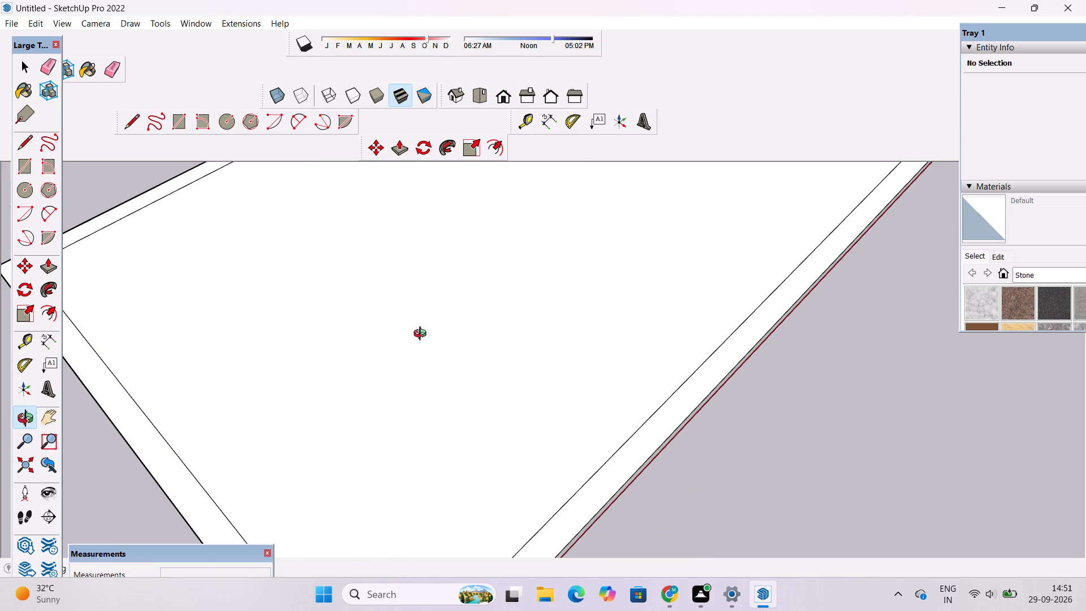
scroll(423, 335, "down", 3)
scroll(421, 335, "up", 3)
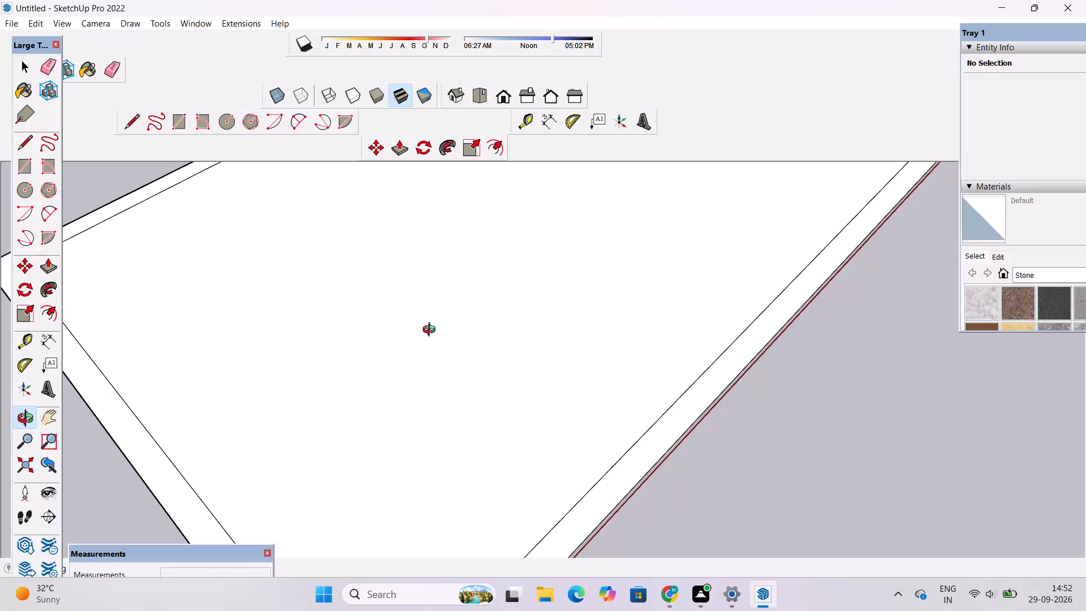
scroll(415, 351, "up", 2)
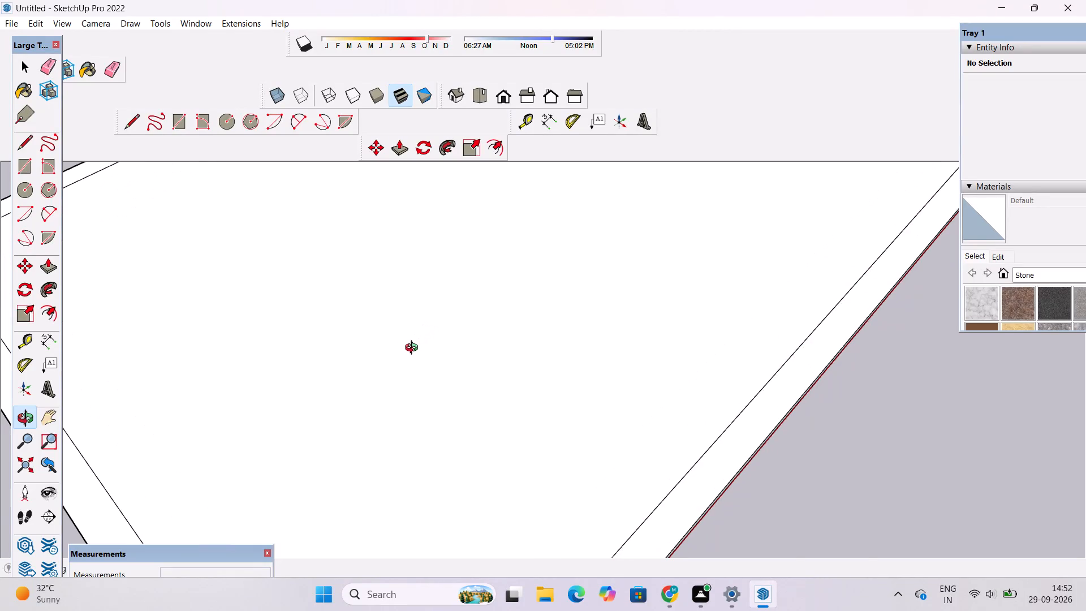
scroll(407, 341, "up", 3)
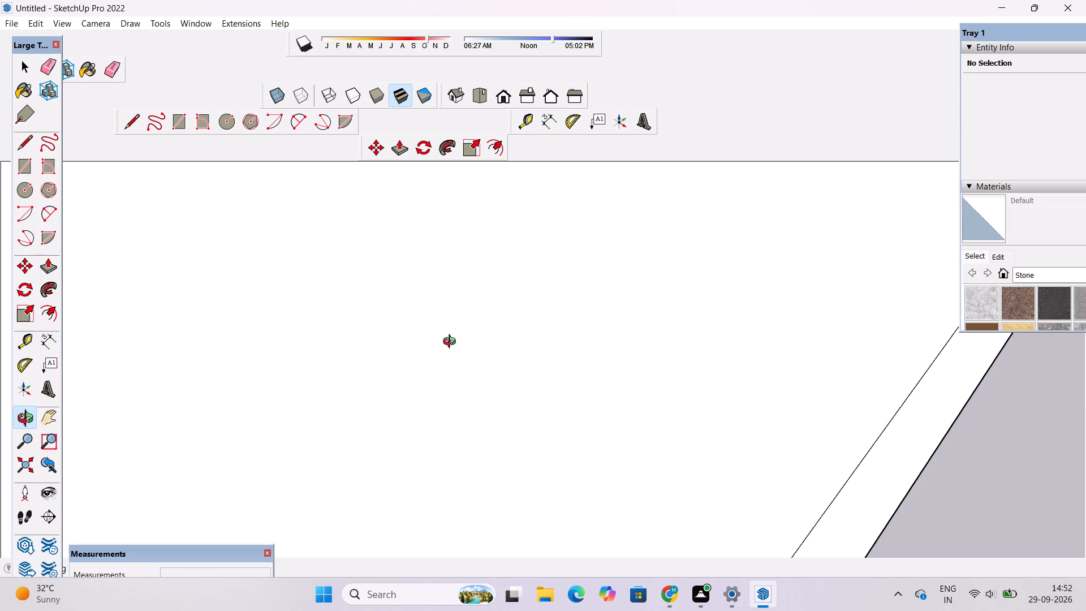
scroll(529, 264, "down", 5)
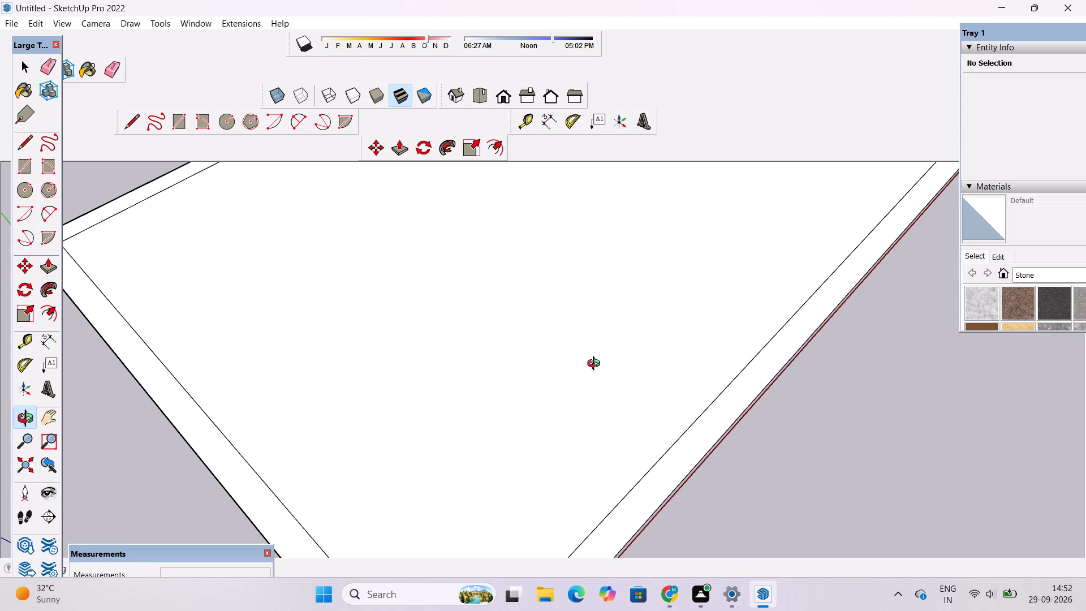
Examine the original slab's front strip, side edges and corner at the origin from low and high viewpoints.
left_click_drag(669, 364, 640, 351, "shift")
scroll(640, 346, "down", 5)
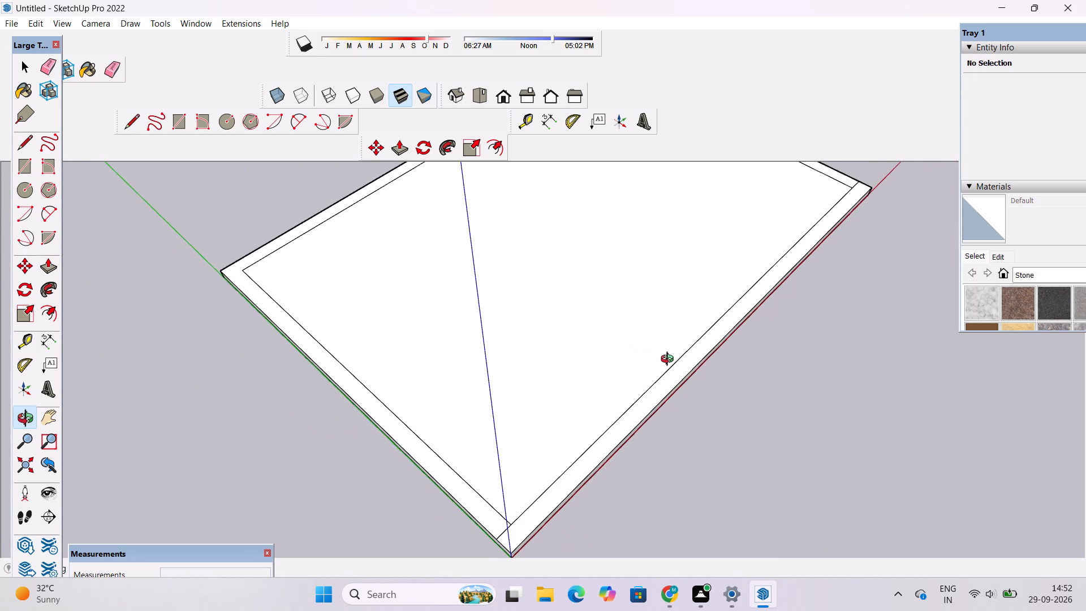
left_click_drag(670, 360, 649, 359)
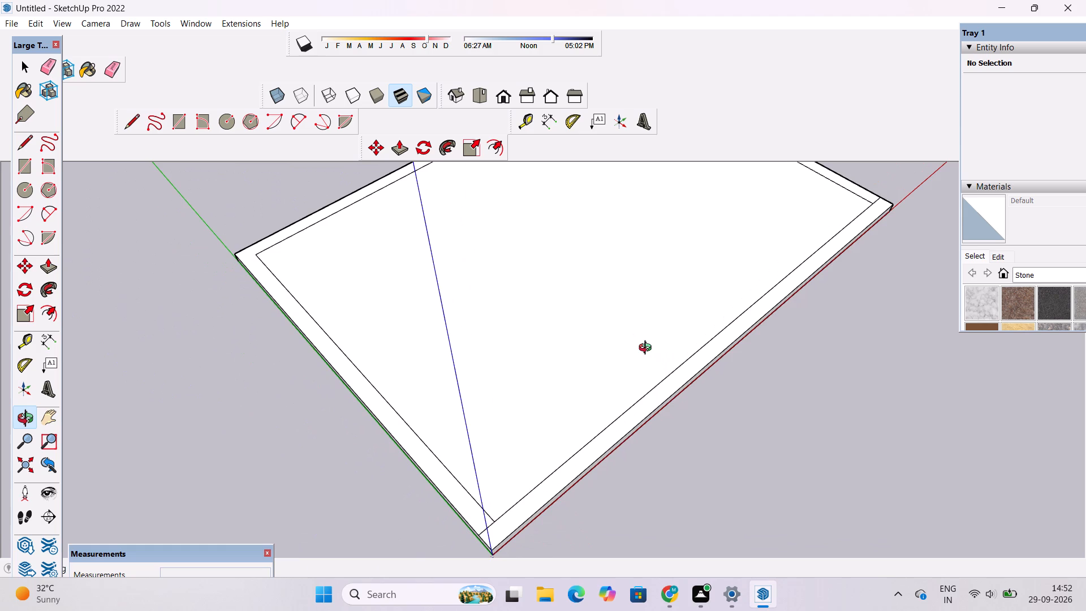
left_click_drag(653, 358, 639, 344)
scroll(610, 338, "up", 2)
left_click_drag(592, 398, 592, 363)
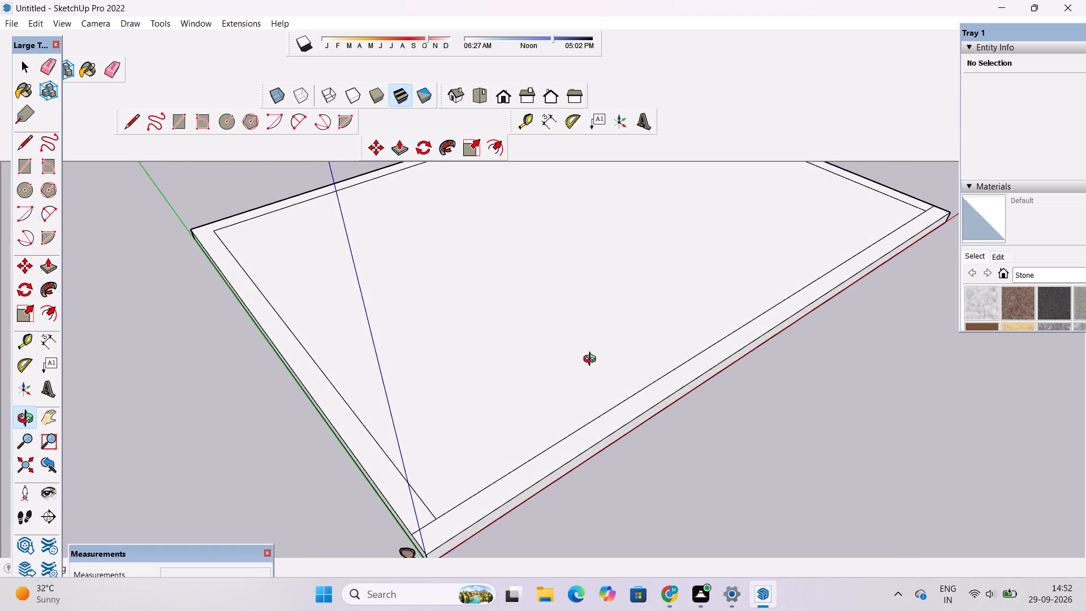
scroll(587, 359, "up", 4)
left_click_drag(632, 378, 633, 390, "shift")
scroll(593, 330, "down", 4)
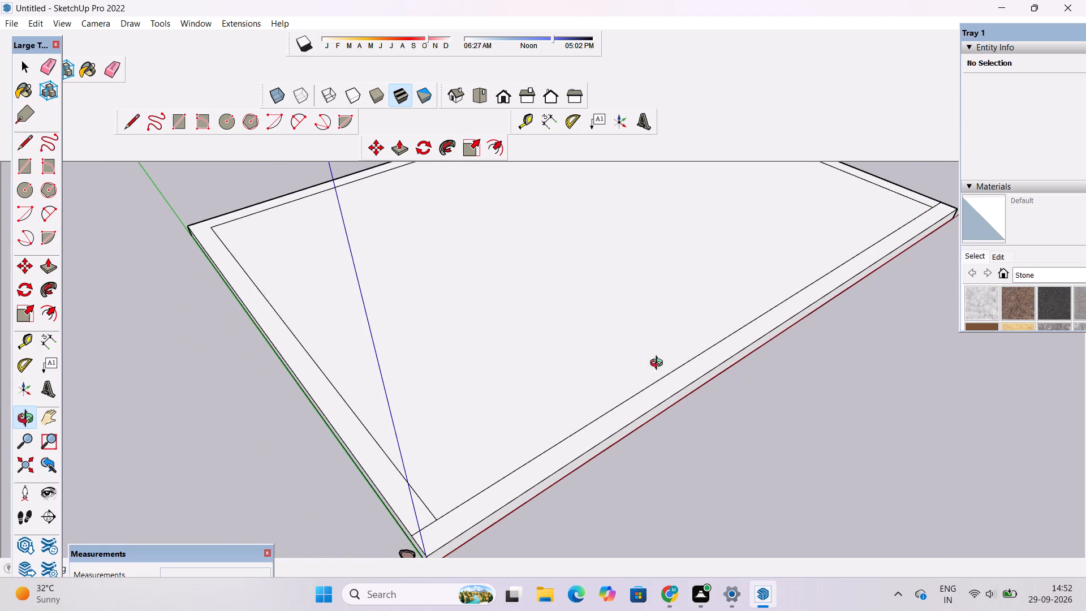
left_click_drag(676, 367, 649, 355)
left_click_drag(649, 366, 658, 382, "shift")
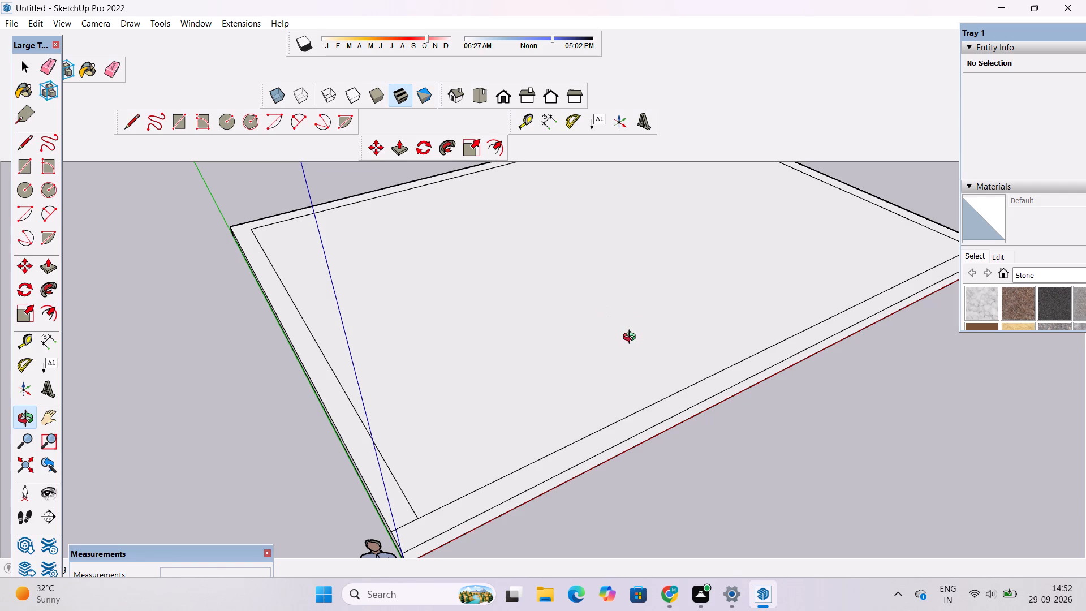
scroll(628, 341, "down", 2)
scroll(628, 341, "up", 2)
scroll(628, 341, "down", 4)
left_click_drag(680, 352, 620, 362)
scroll(609, 350, "down", 2)
scroll(606, 357, "up", 3)
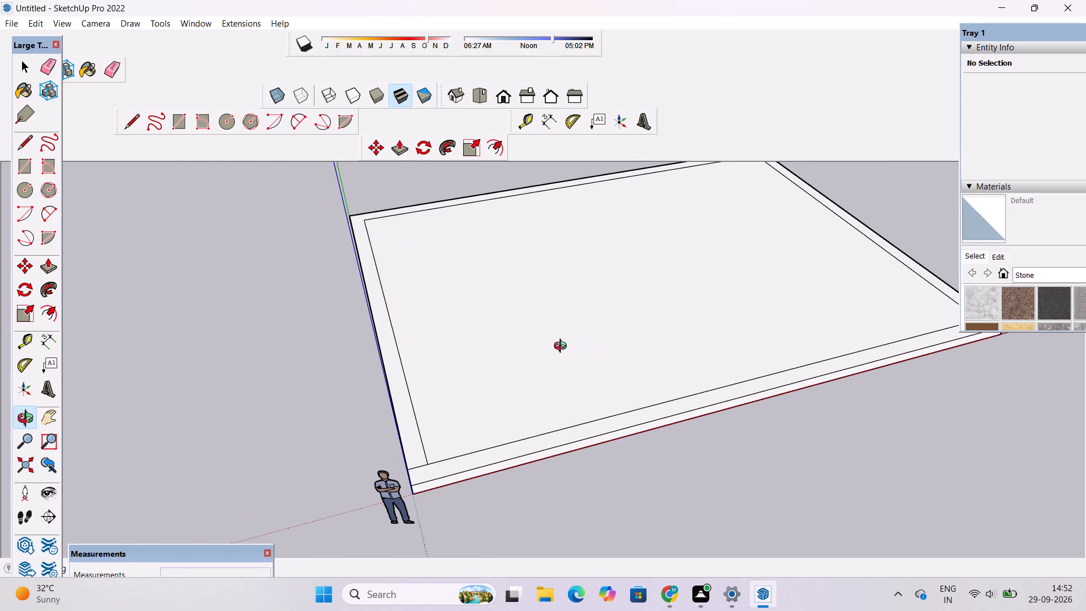
scroll(600, 361, "down", 1)
left_click_drag(608, 362, 589, 400, "shift")
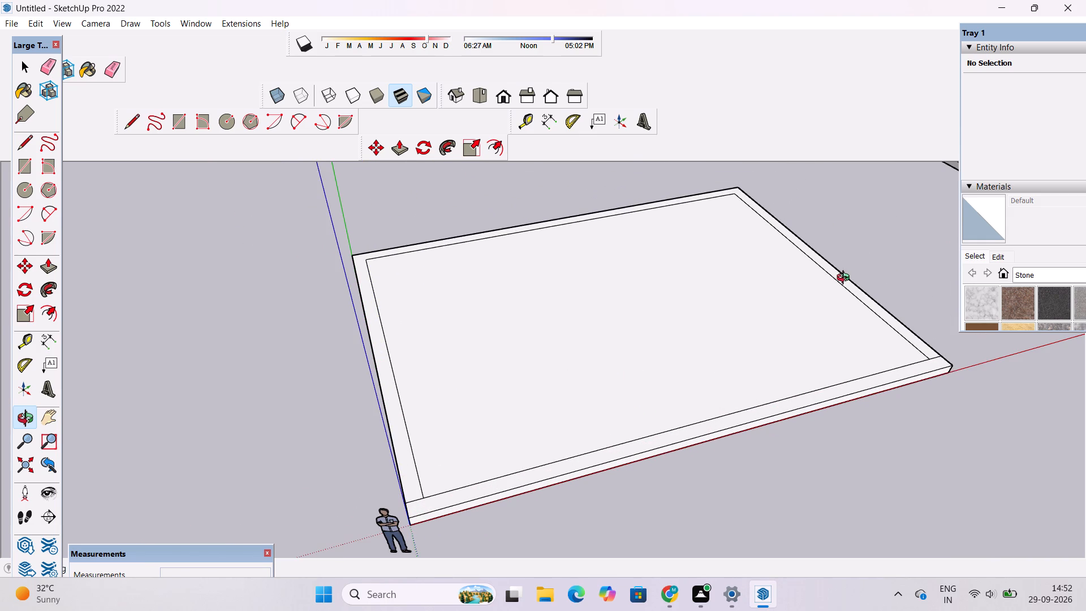
scroll(823, 402, "up", 3)
left_click_drag(859, 412, 861, 476)
scroll(853, 453, "down", 10)
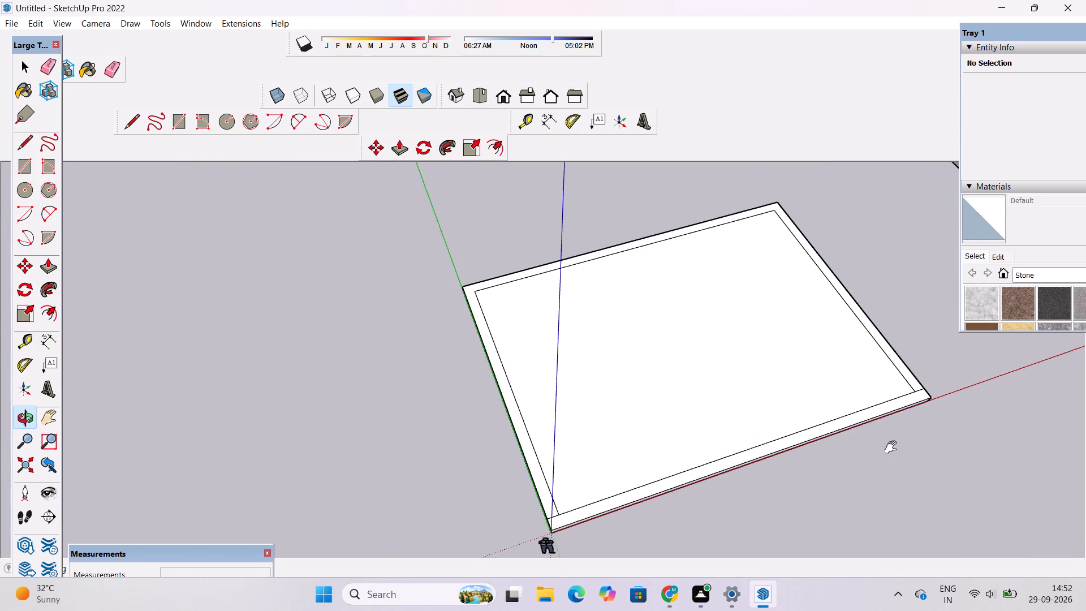
left_click_drag(893, 448, 779, 472, "shift")
left_click_drag(768, 494, 743, 424)
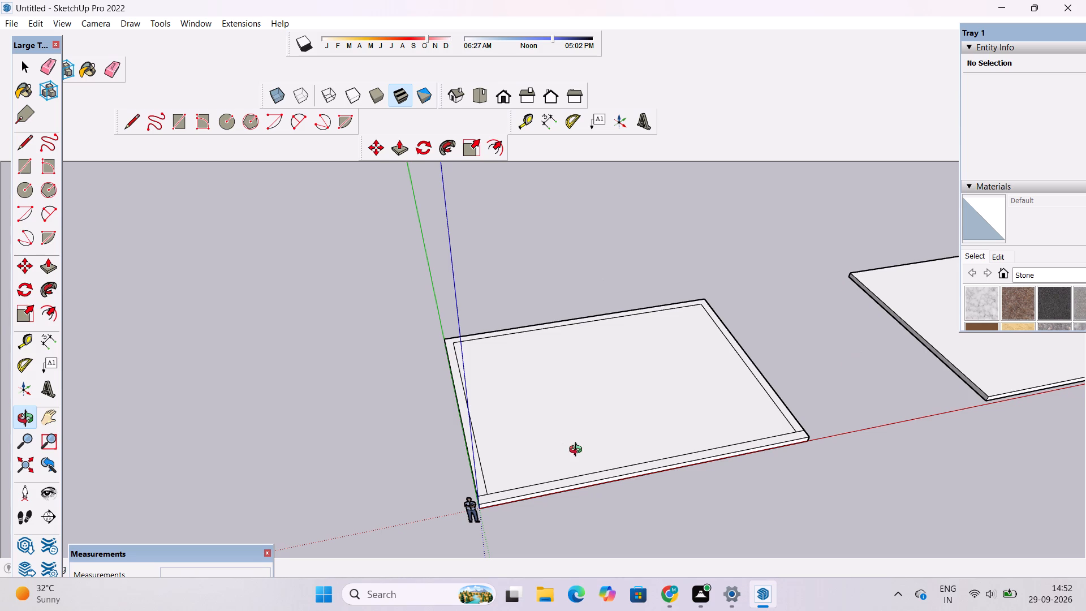
scroll(579, 457, "down", 2)
left_click_drag(573, 457, 769, 440, "shift")
scroll(770, 440, "up", 4)
left_click_drag(782, 445, 706, 486)
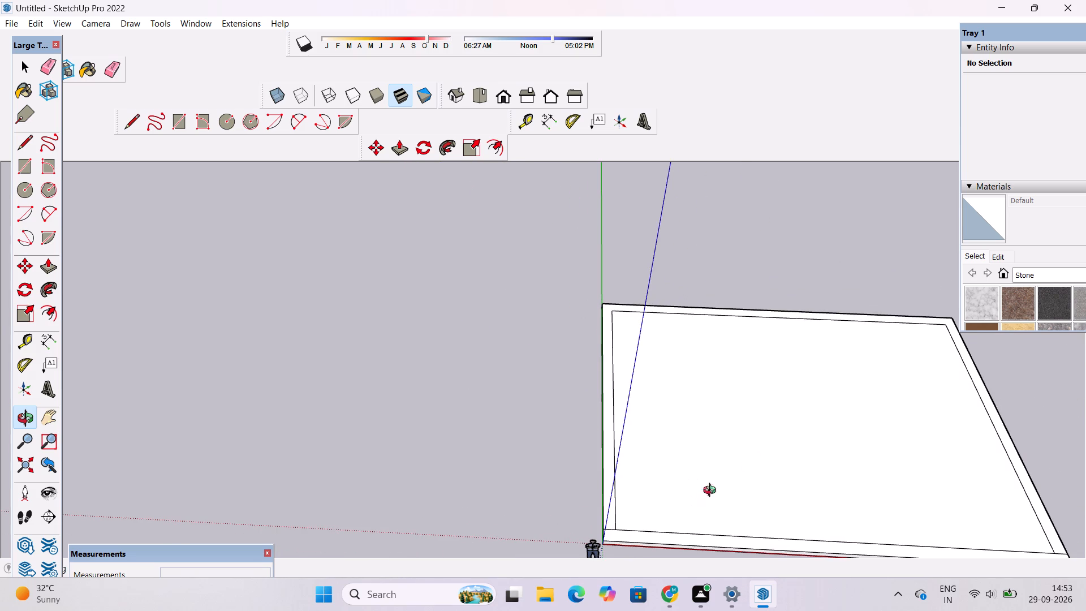
Examine the original slab's inset outline and front strip from high and oblique viewpoints.
scroll(755, 458, "down", 1)
left_click_drag(749, 469, 796, 501)
left_click_drag(798, 499, 729, 484, "shift")
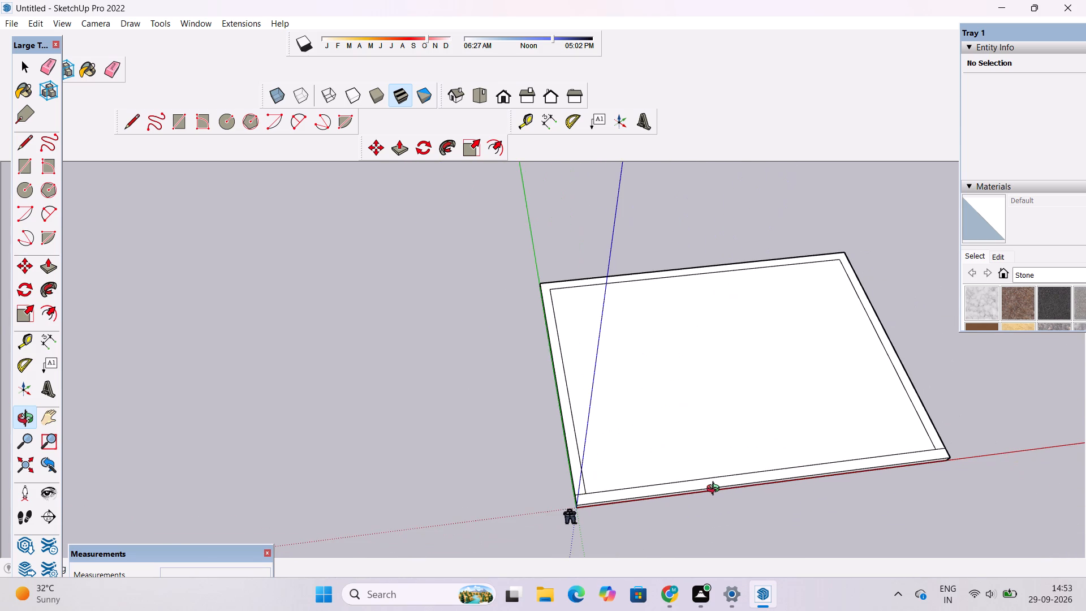
left_click_drag(716, 490, 742, 485)
left_click_drag(742, 484, 738, 499, "shift")
scroll(735, 504, "up", 2)
left_click_drag(735, 504, 736, 489)
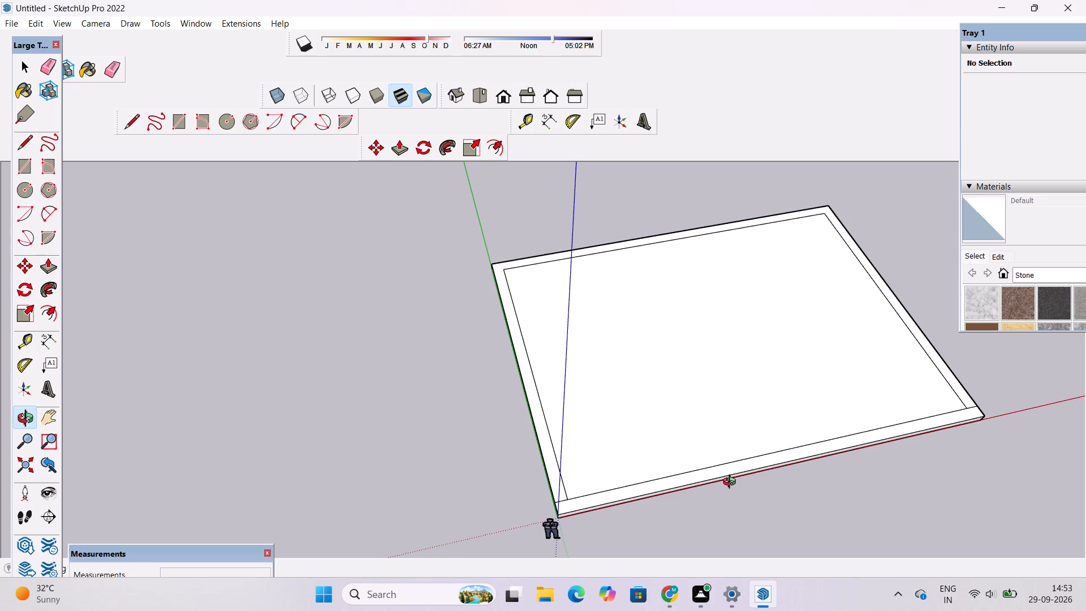
left_click_drag(688, 474, 691, 469)
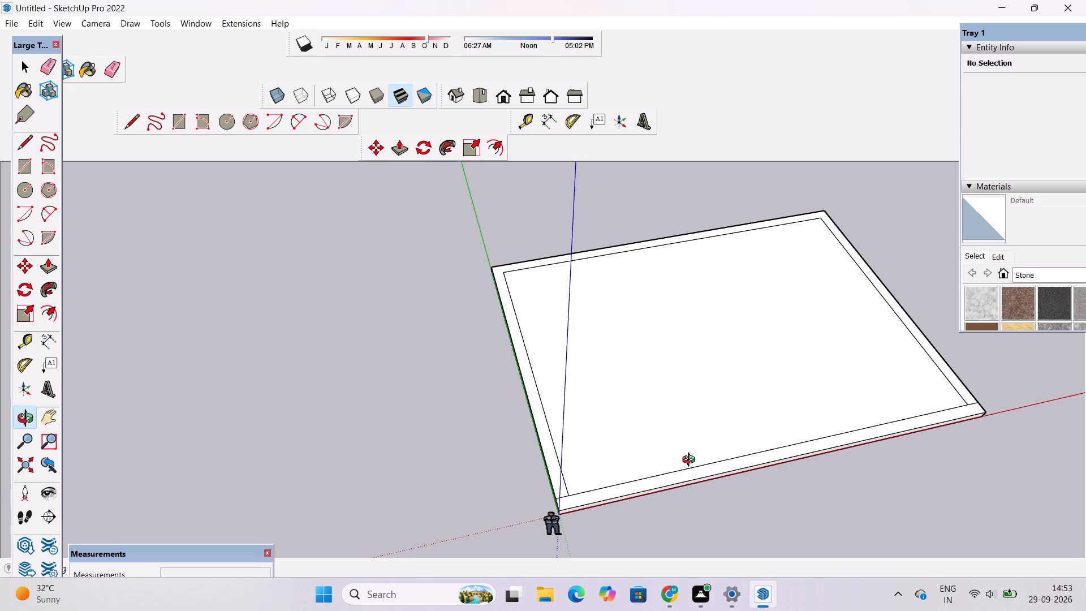
left_click_drag(691, 461, 691, 472, "shift")
scroll(693, 481, "up", 2)
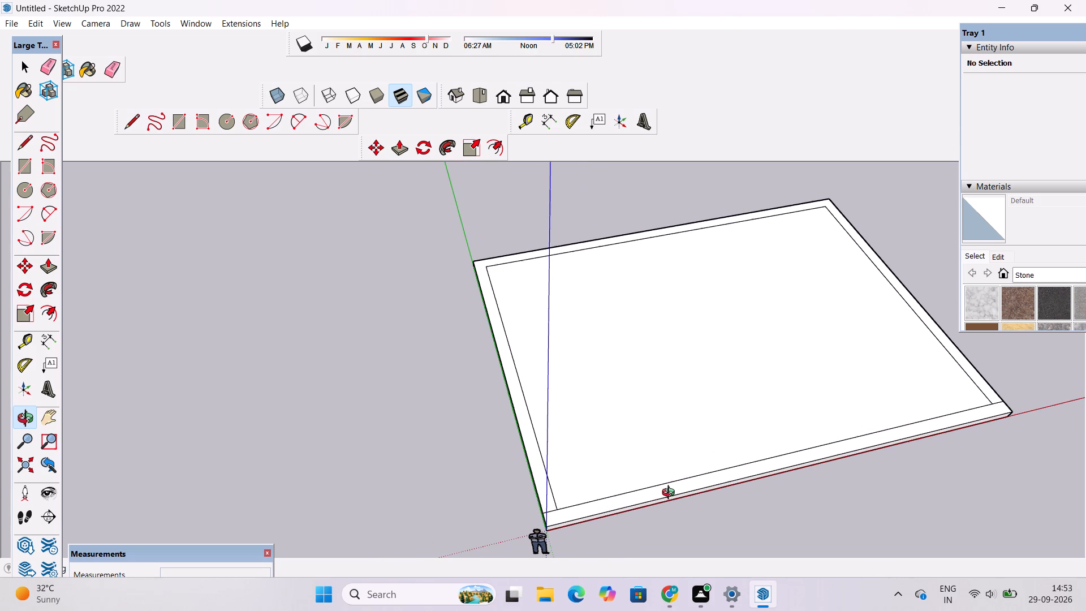
left_click_drag(671, 494, 790, 443)
left_click_drag(760, 437, 756, 445, "shift")
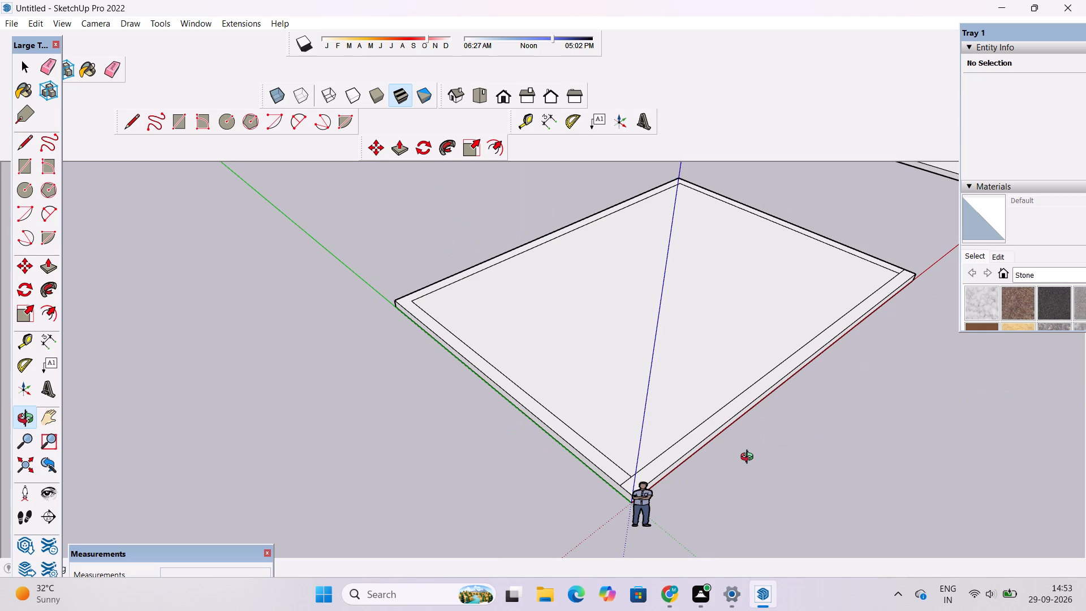
Examine the slab's origin corner, where the side border meets the front strip, at closer range.
scroll(743, 462, "down", 3)
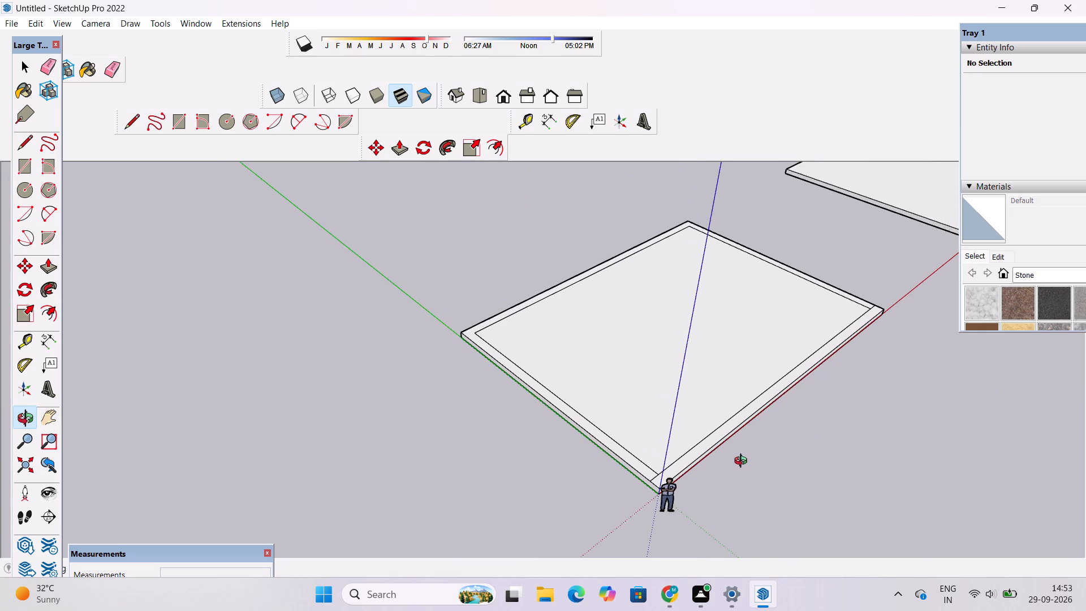
scroll(743, 462, "up", 2)
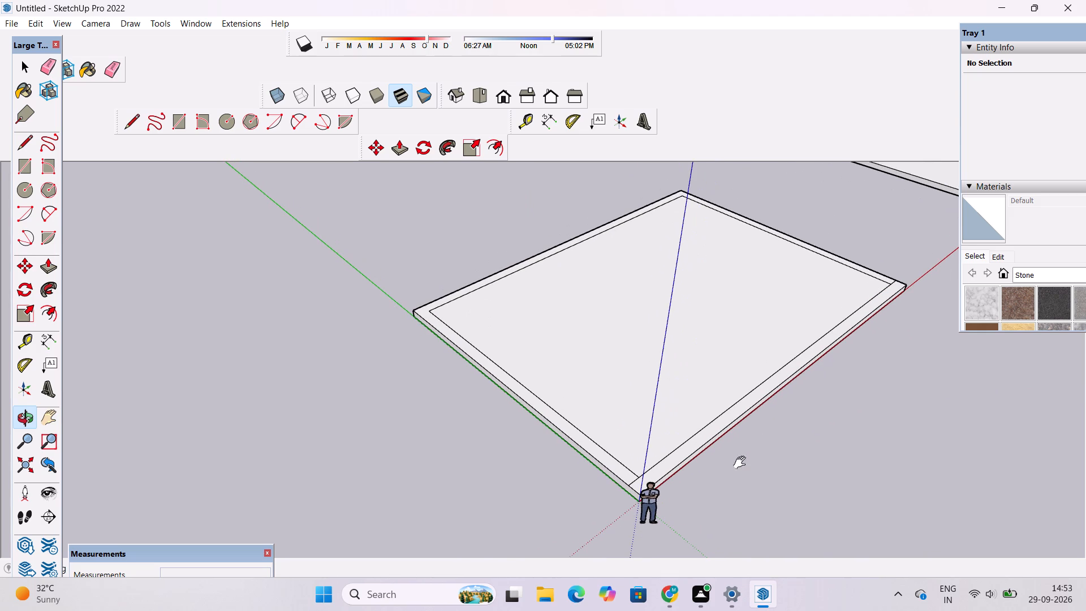
left_click_drag(742, 463, 744, 454, "shift")
left_click_drag(745, 452, 773, 432)
left_click(773, 432, "shift")
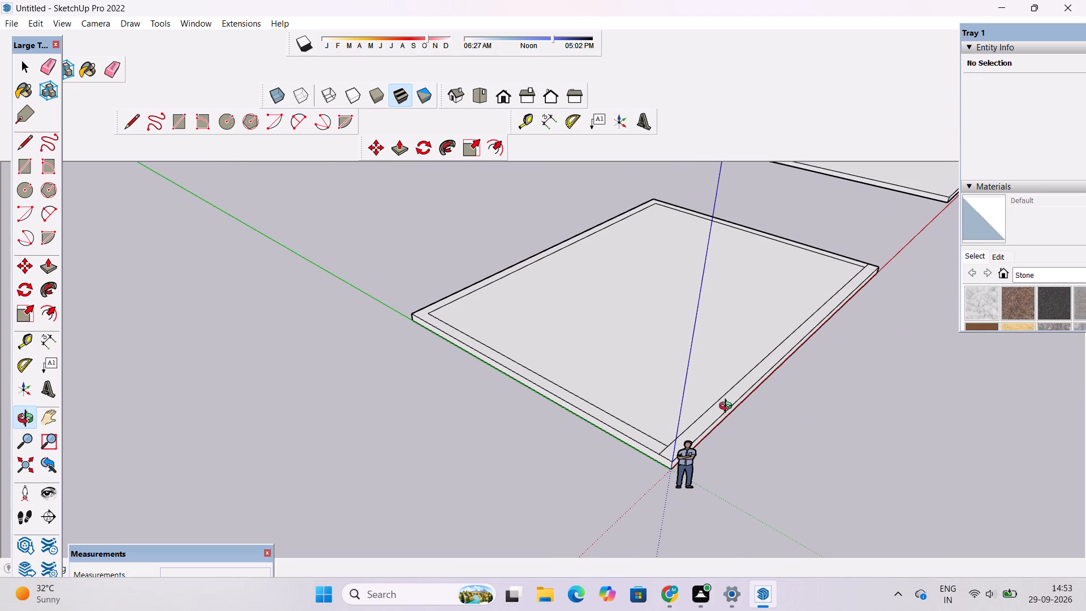
scroll(726, 415, "up", 1)
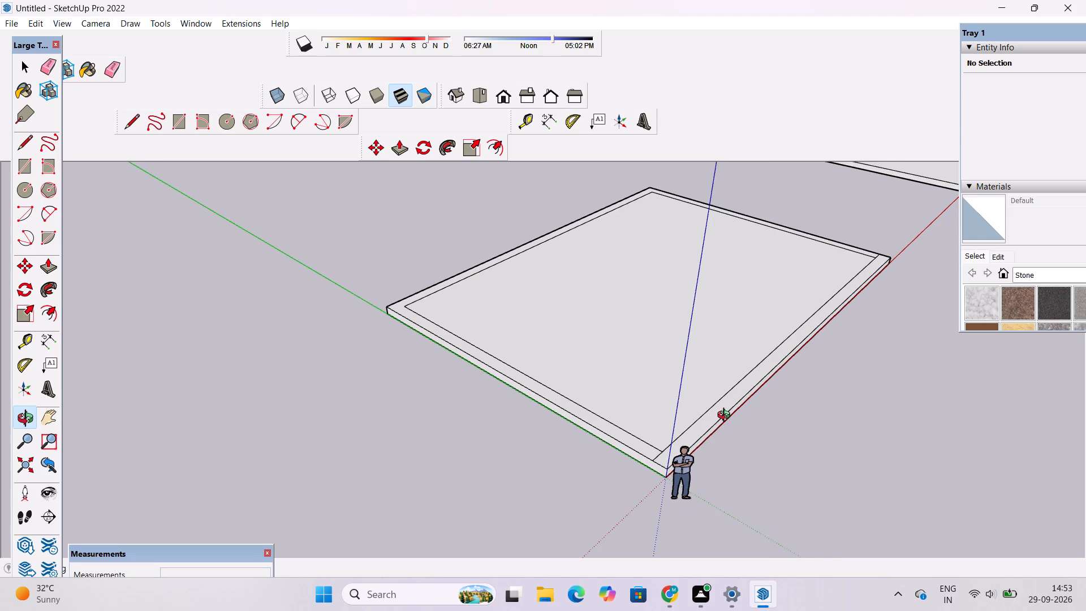
scroll(726, 416, "up", 4)
scroll(726, 416, "down", 4)
scroll(726, 420, "up", 3)
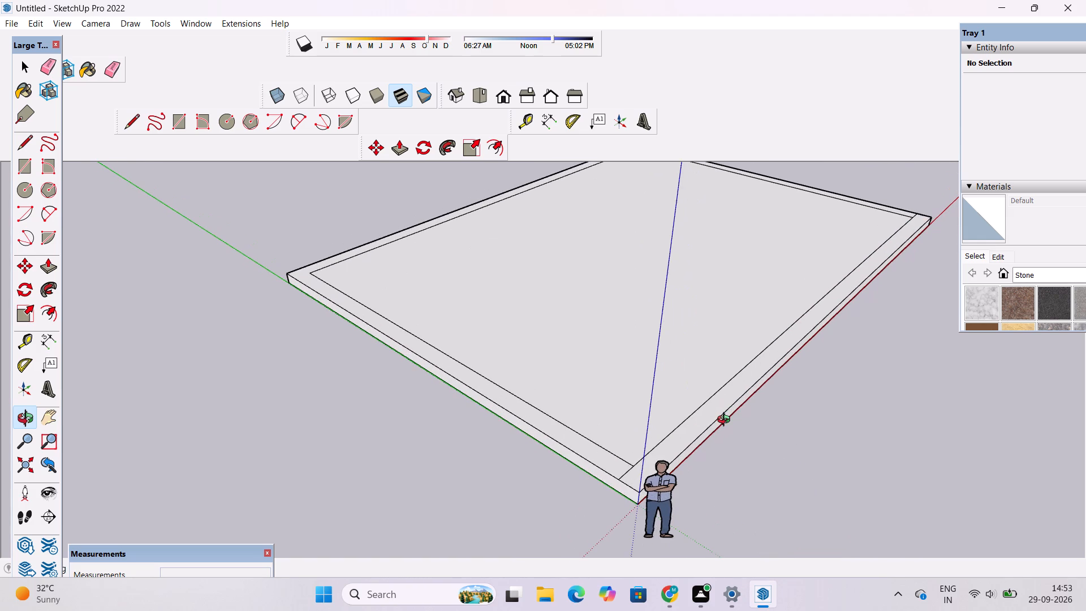
left_click_drag(729, 423, 740, 440)
left_click_drag(740, 440, 745, 437)
left_click(745, 437, "shift")
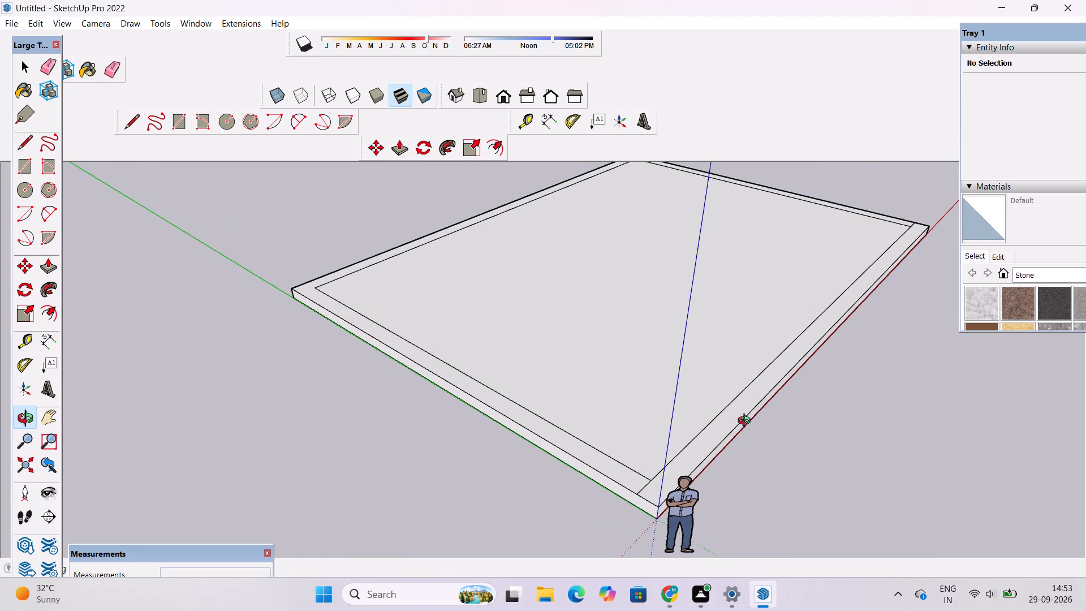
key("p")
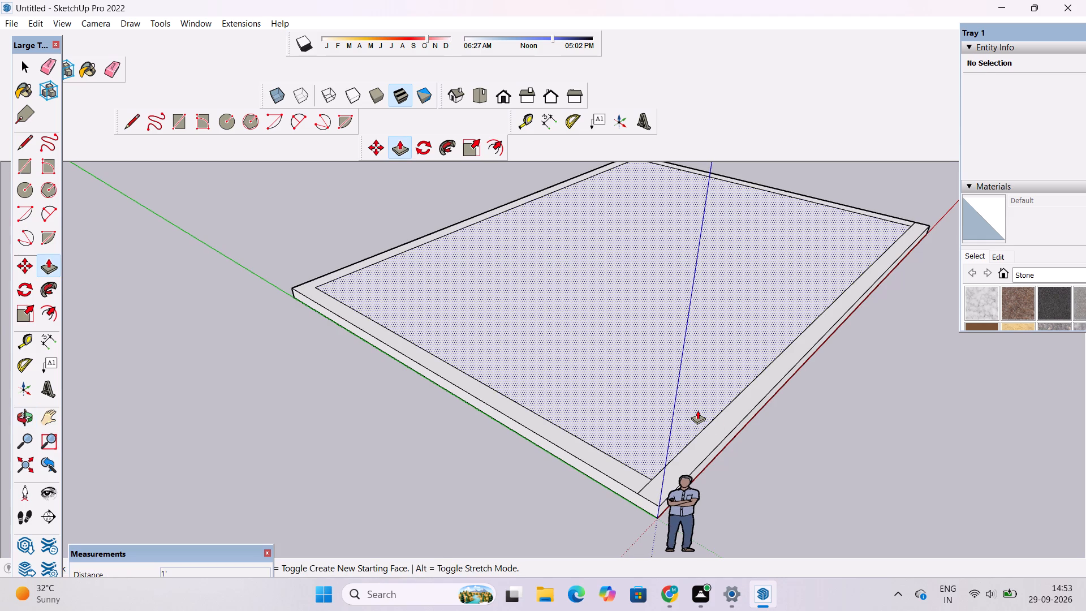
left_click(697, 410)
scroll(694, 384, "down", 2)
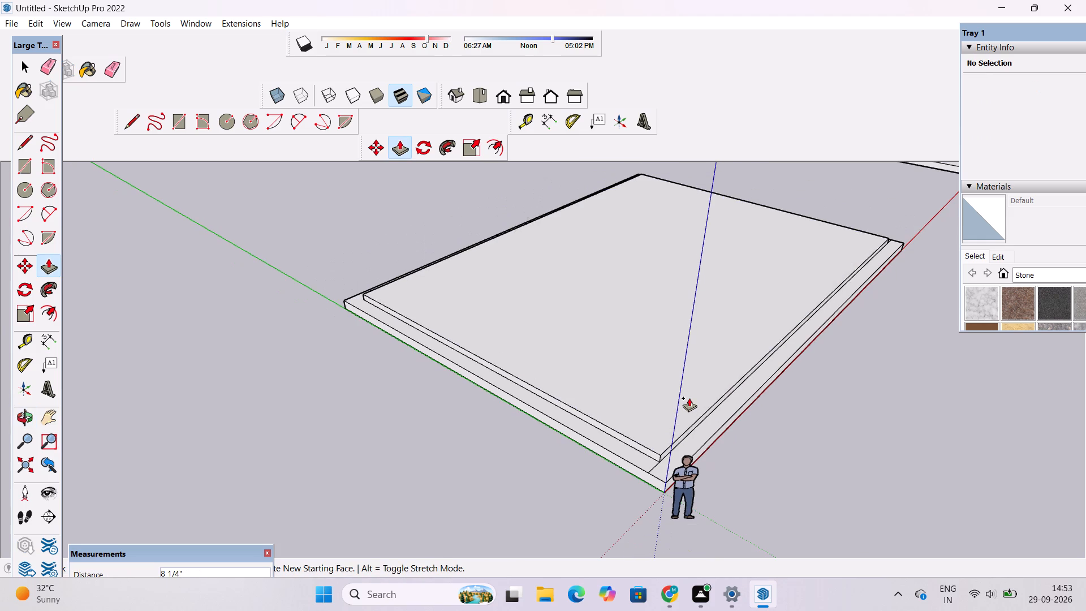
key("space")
Push/Pull the U-shaped border face along the slab's back and two sides upward by 25' to form walls.
left_click(633, 458)
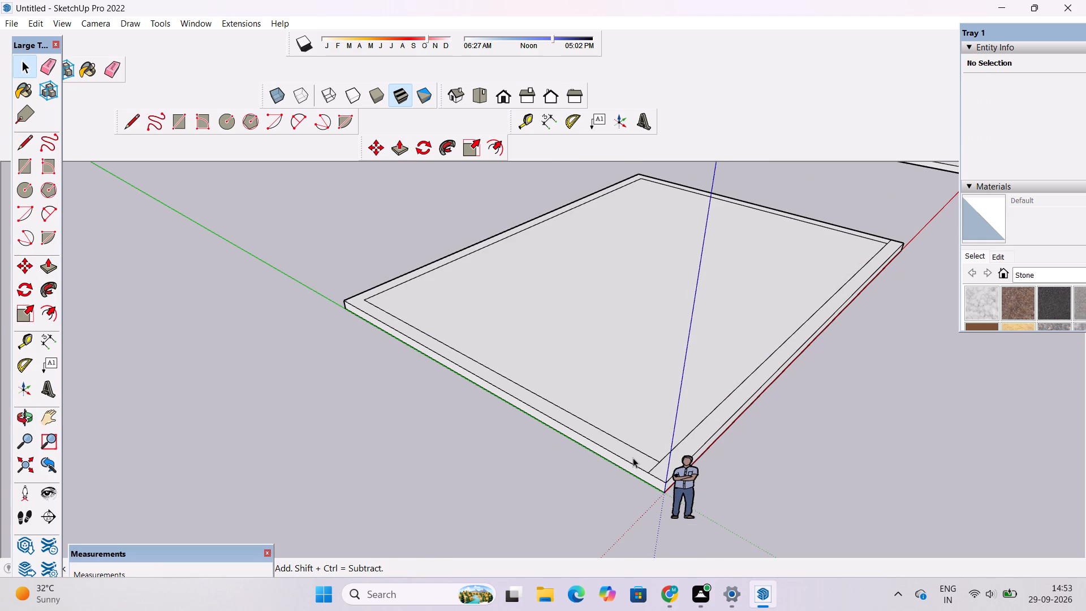
key("p")
left_click(633, 458)
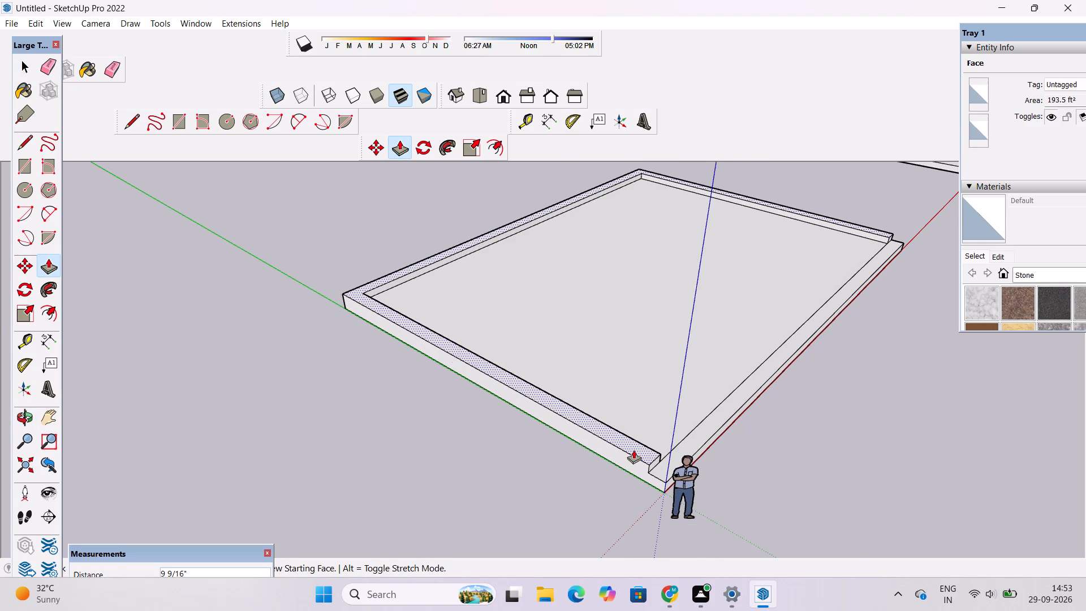
scroll(633, 443, "down", 2)
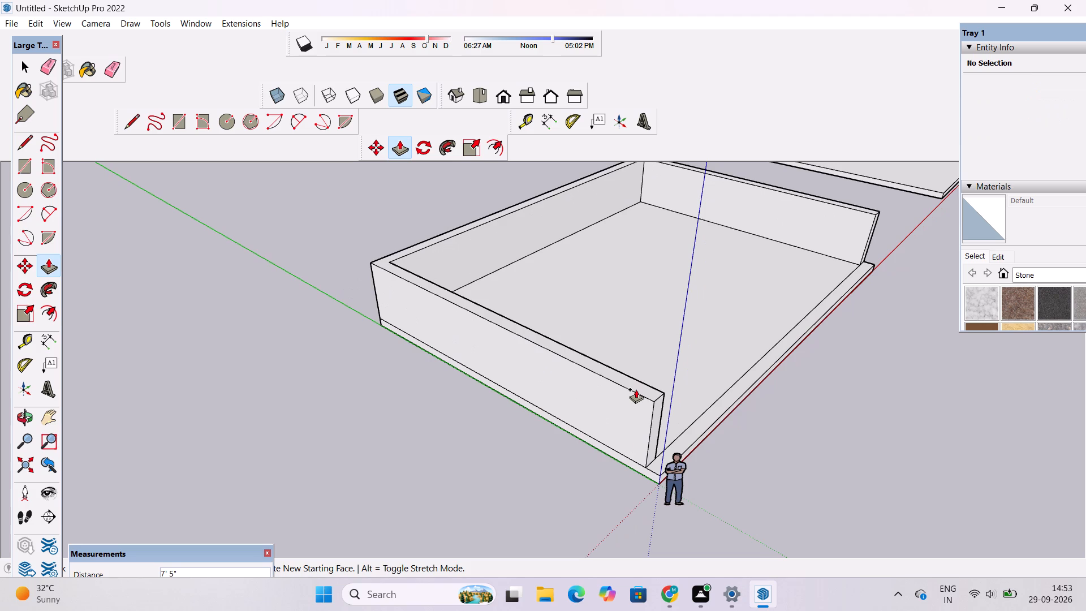
scroll(636, 364, "up", 4)
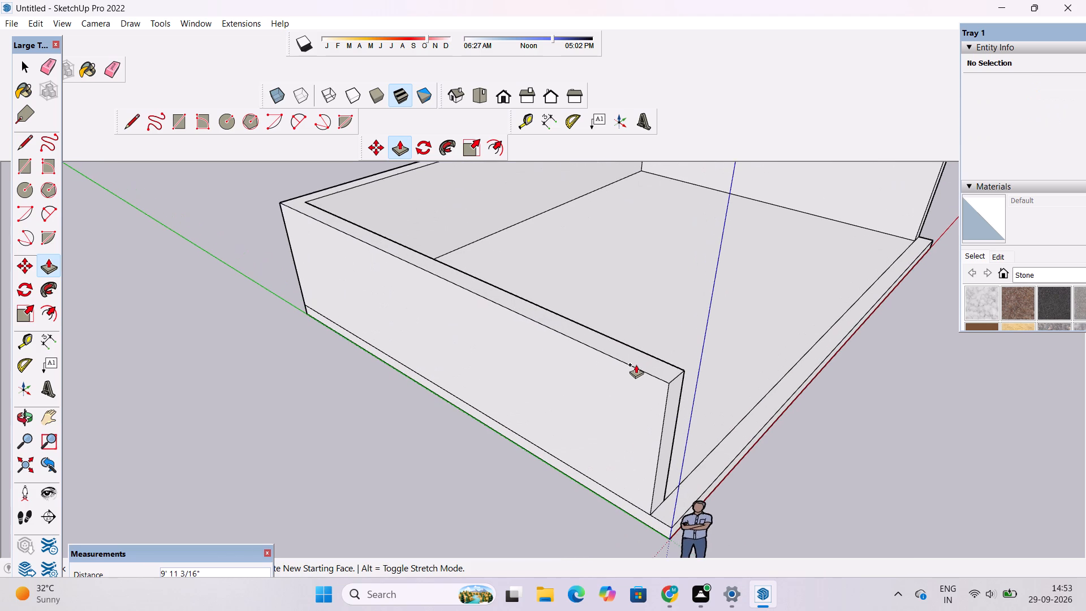
type("25'")
key("Return")
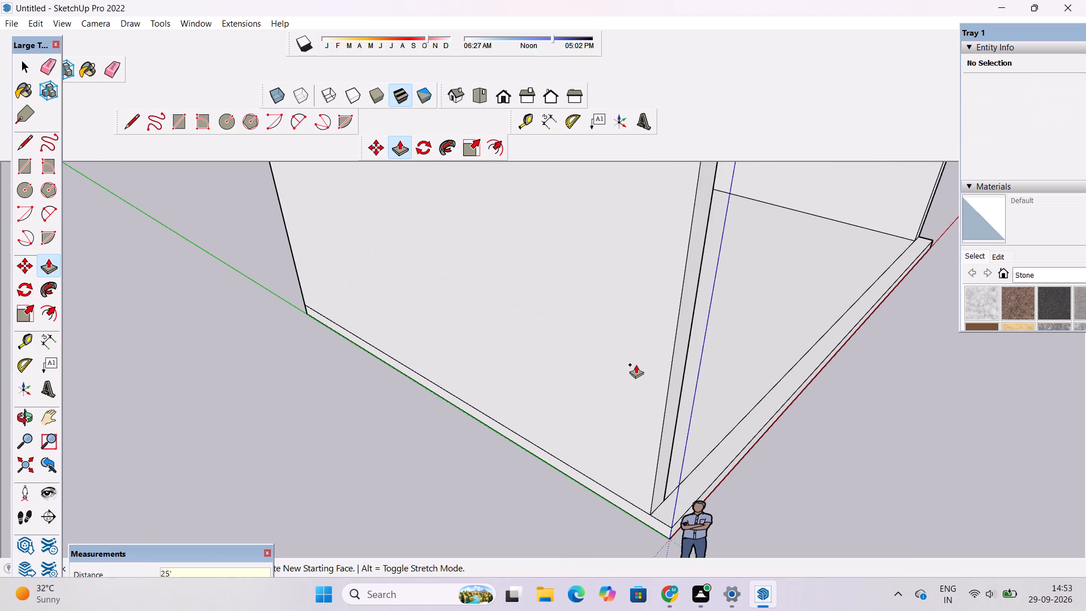
Examine the three-sided walls on the slab, with the copied slab alongside, from a low front viewpoint.
key("o")
scroll(626, 393, "down", 13)
left_click_drag(818, 459, 692, 381)
left_click_drag(680, 389, 716, 438)
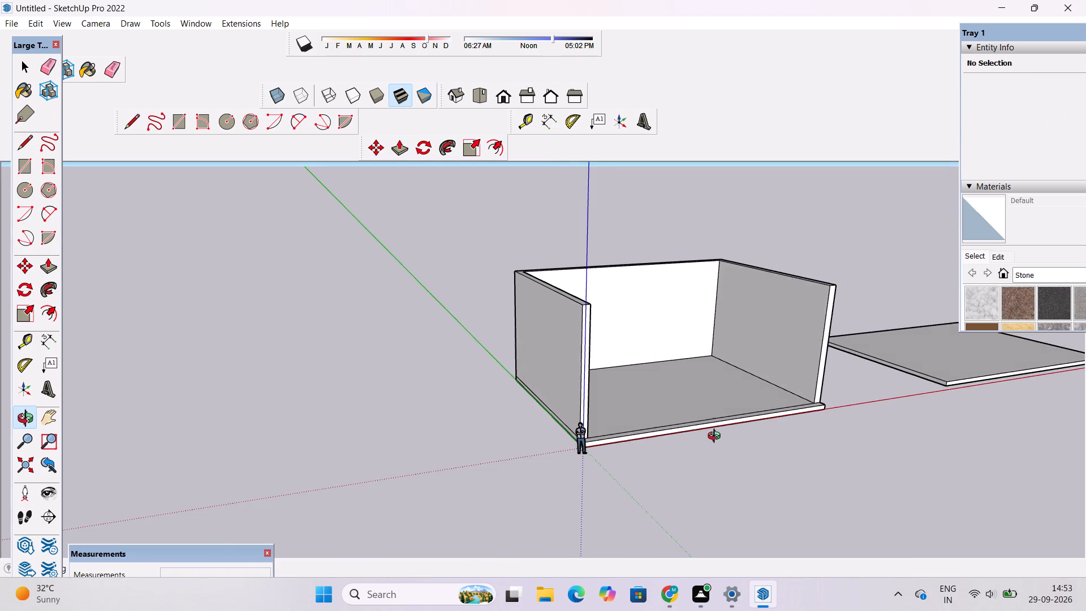
scroll(717, 437, "up", 4)
scroll(717, 437, "down", 2)
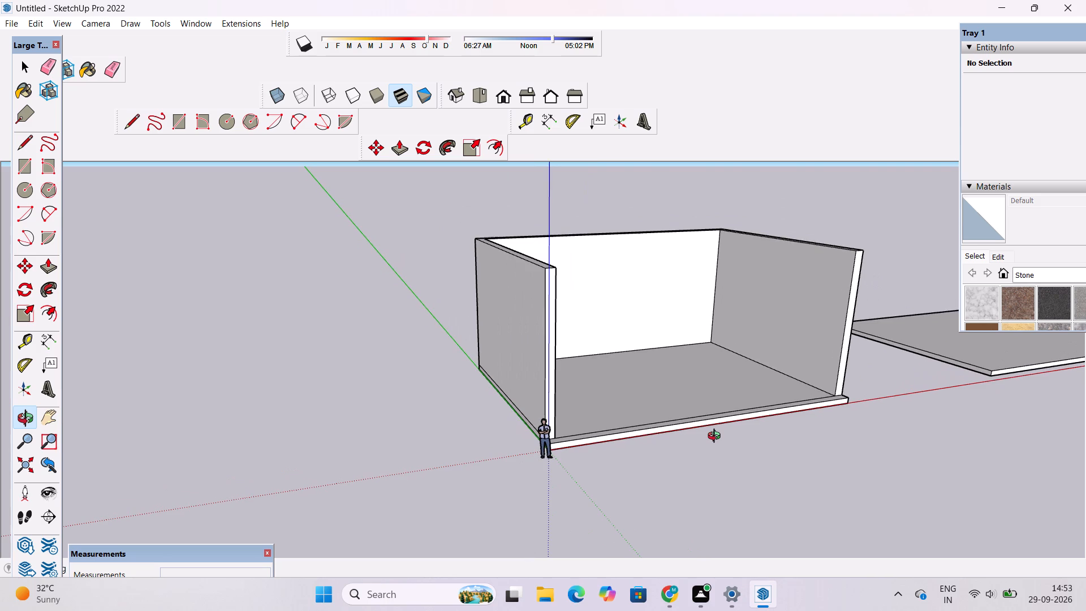
scroll(717, 437, "down", 1)
scroll(717, 437, "up", 1)
scroll(717, 437, "down", 2)
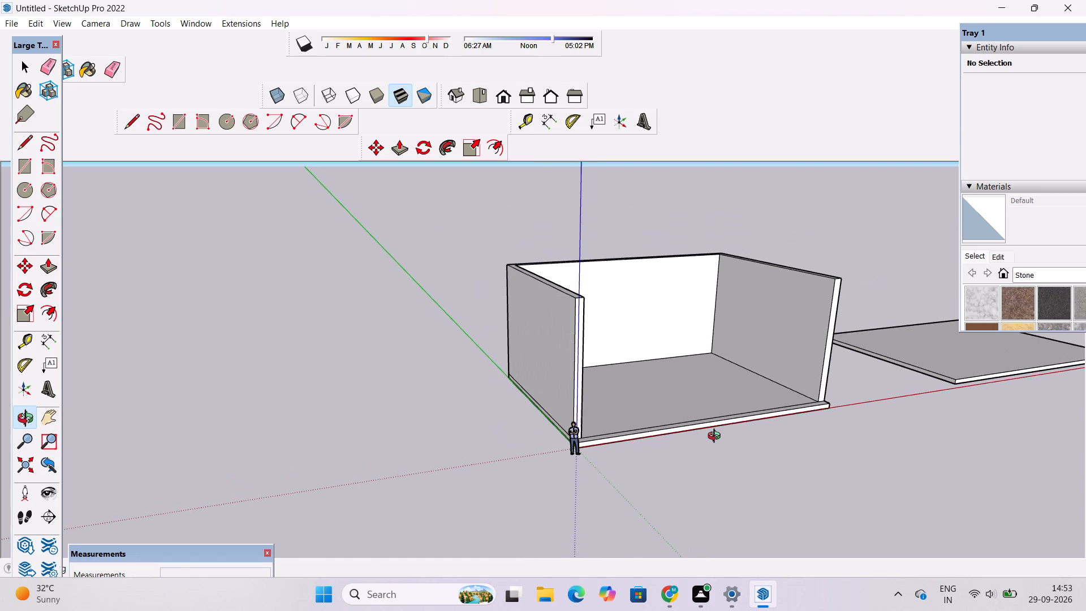
scroll(717, 437, "up", 2)
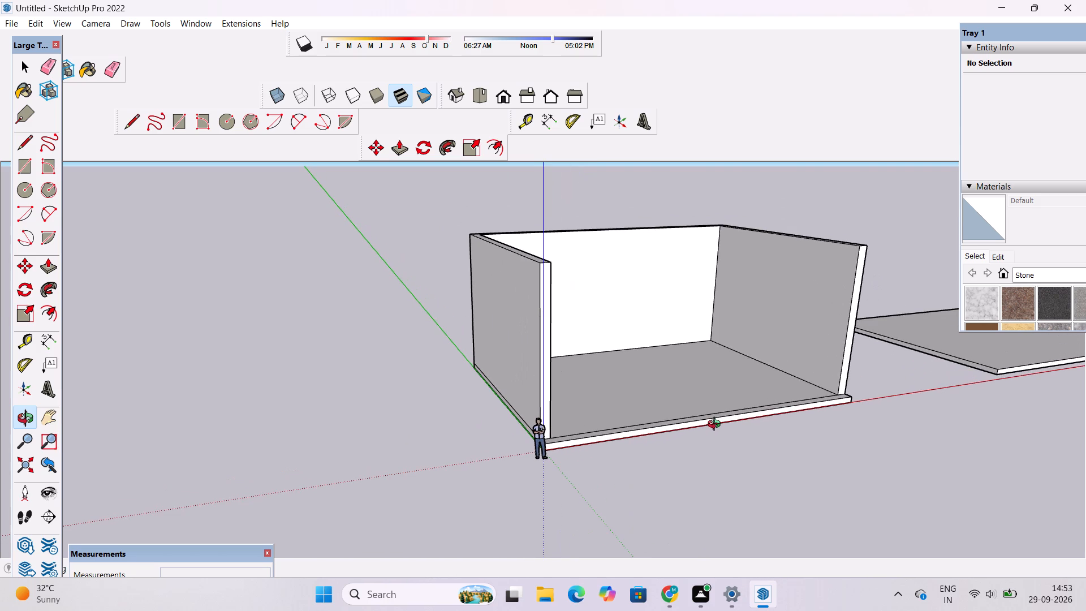
scroll(719, 433, "up", 1)
Examine the walls' open front, interior floor and outer side from several angles and distances.
left_click_drag(739, 432, 718, 444, "shift")
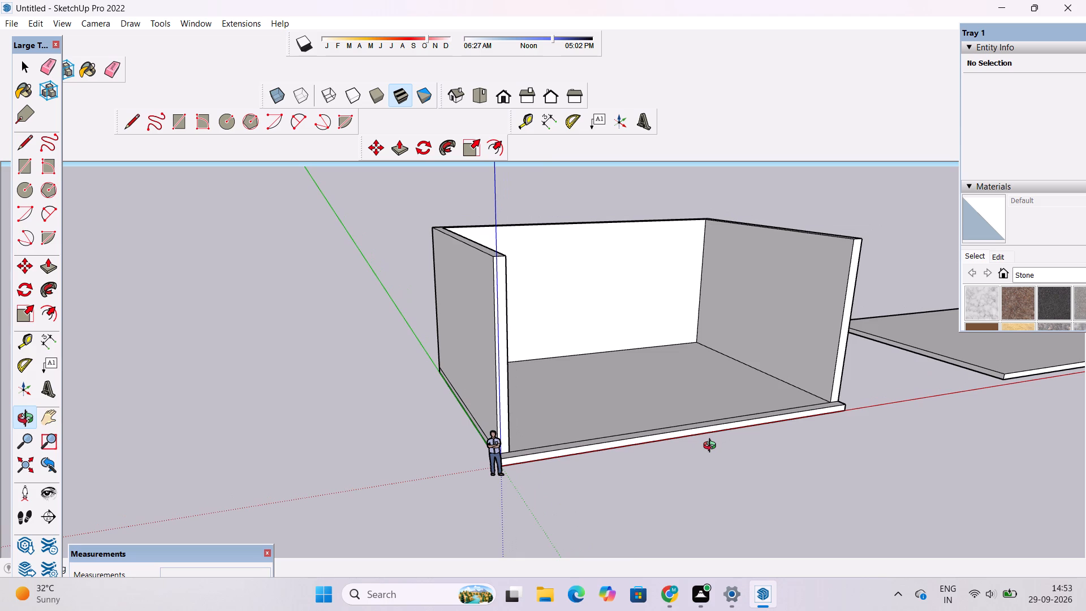
left_click_drag(709, 454, 718, 475)
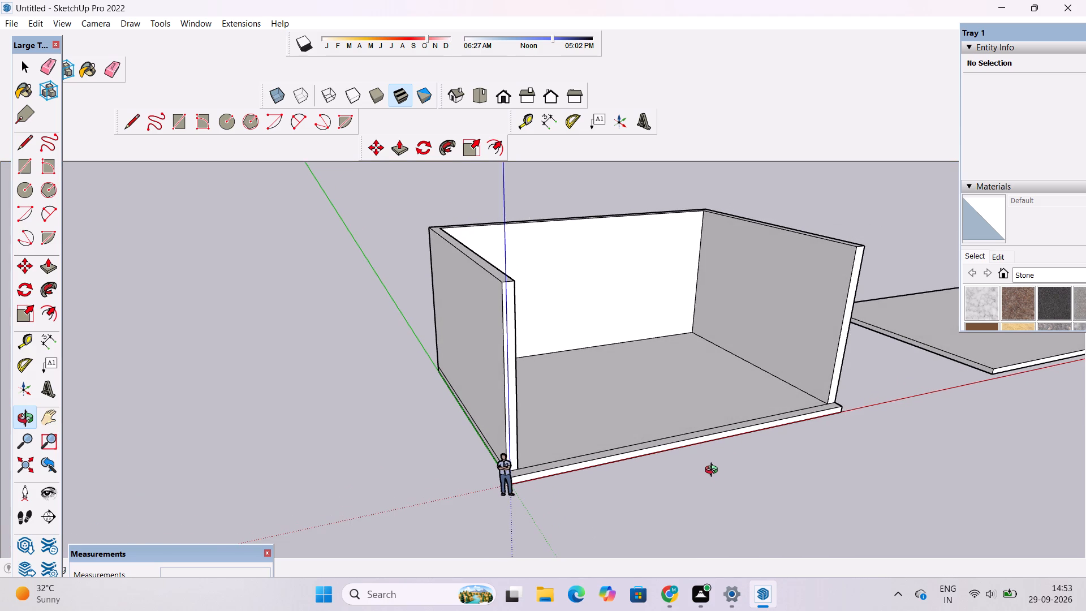
scroll(710, 467, "up", 2)
left_click_drag(704, 458, 617, 447)
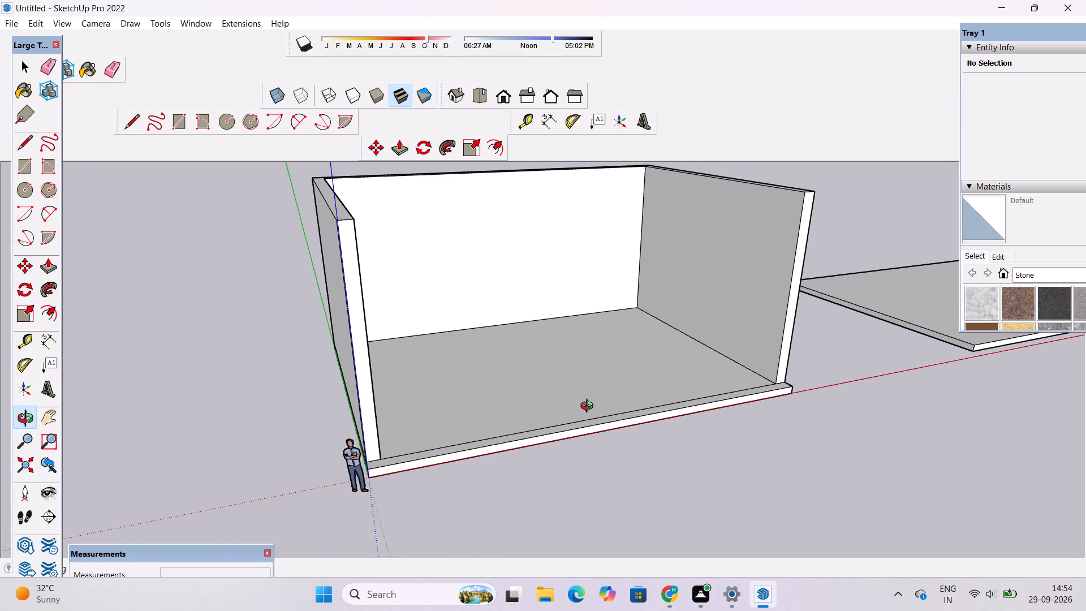
left_click_drag(591, 408, 591, 427)
left_click_drag(501, 430, 564, 418)
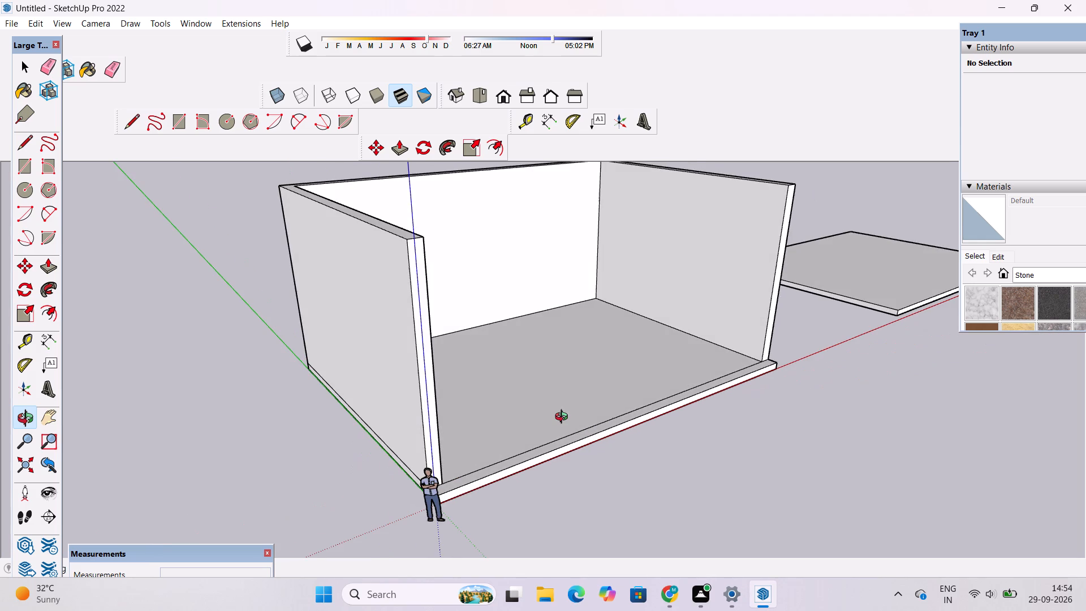
scroll(570, 417, "down", 1)
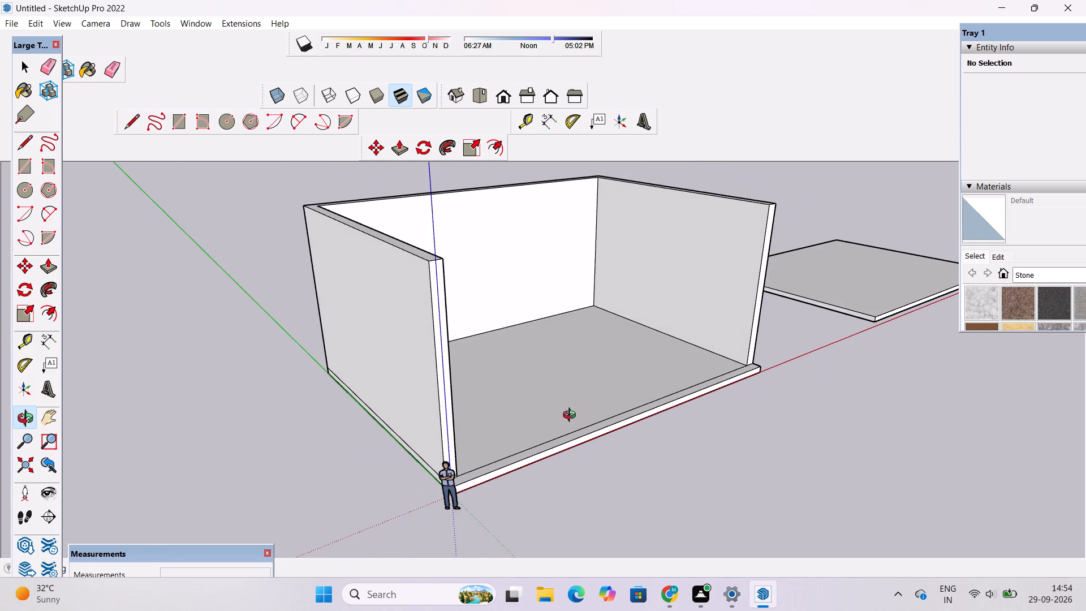
left_click_drag(578, 416, 706, 479, "shift")
left_click_drag(809, 517, 709, 461)
scroll(698, 451, "down", 5)
left_click_drag(704, 445, 713, 464)
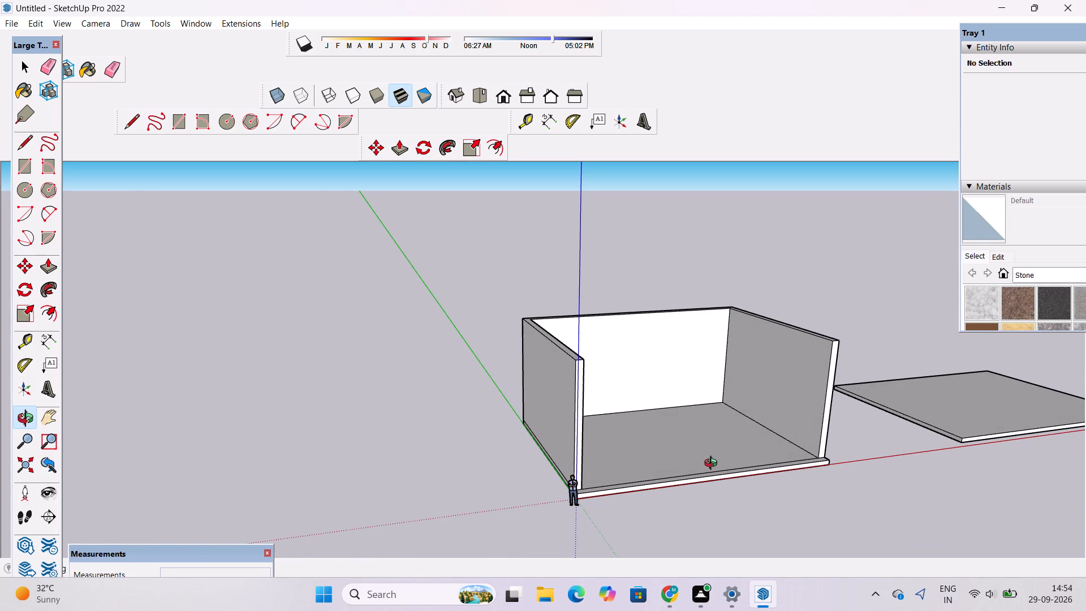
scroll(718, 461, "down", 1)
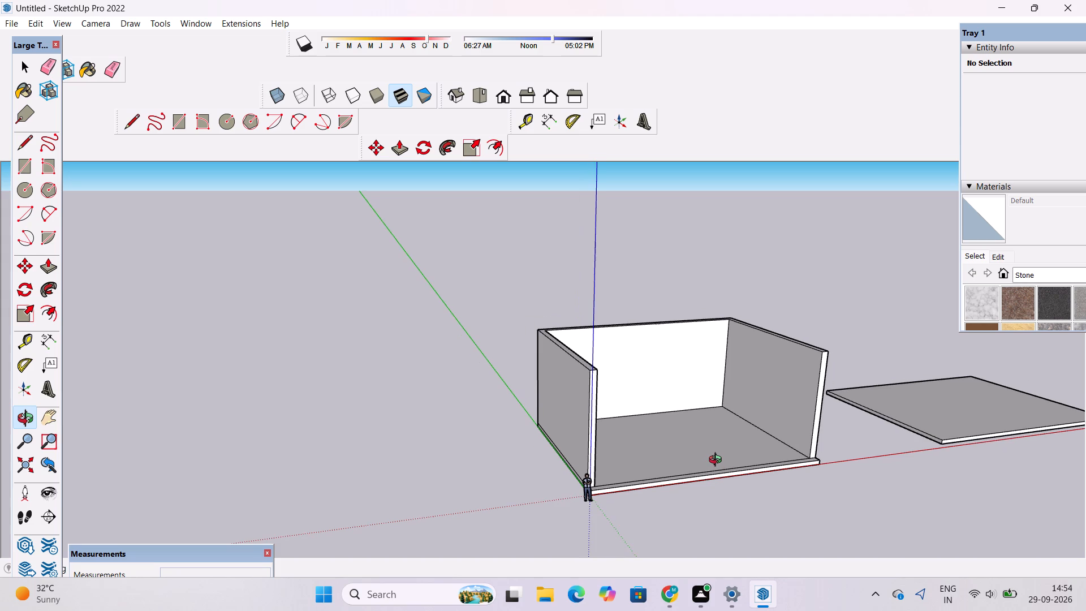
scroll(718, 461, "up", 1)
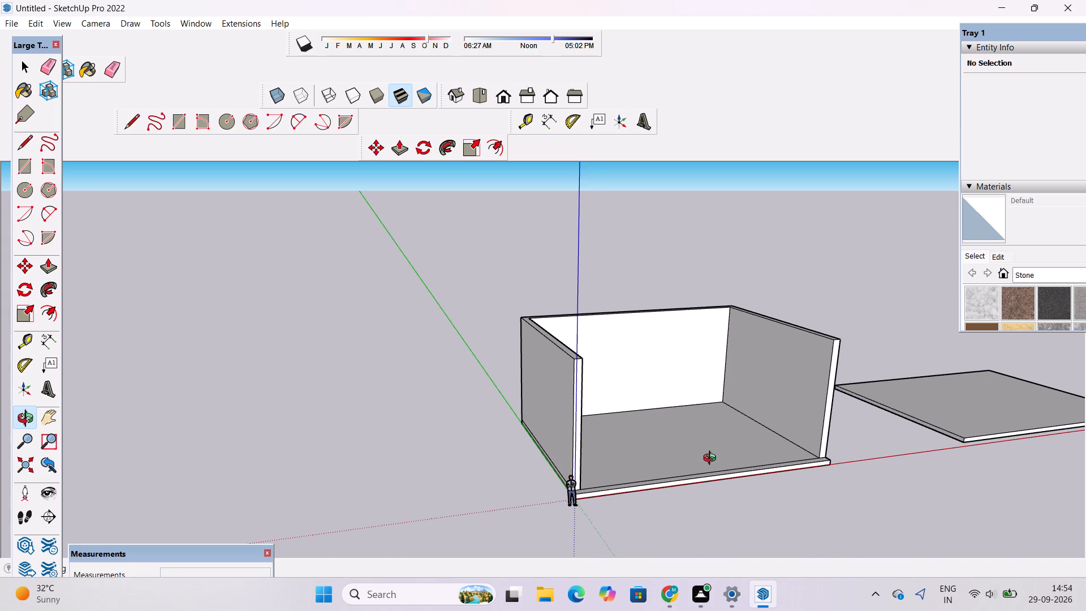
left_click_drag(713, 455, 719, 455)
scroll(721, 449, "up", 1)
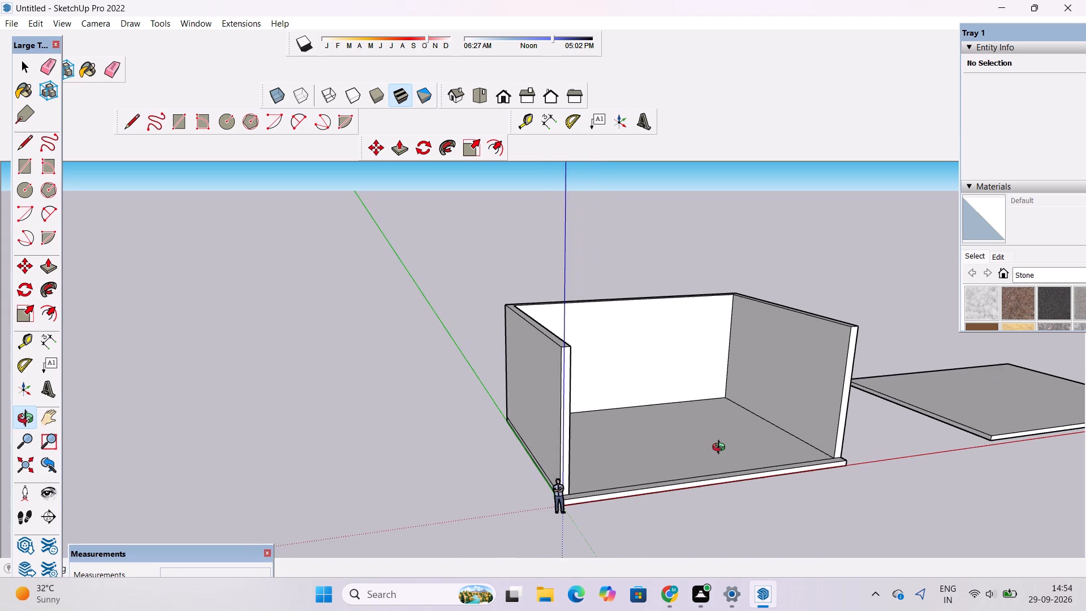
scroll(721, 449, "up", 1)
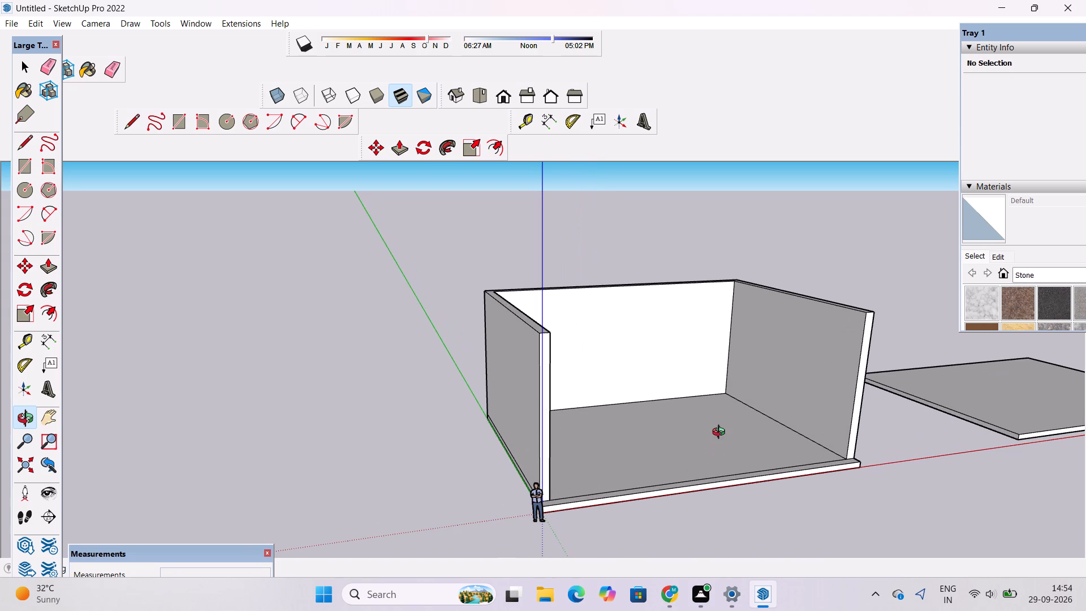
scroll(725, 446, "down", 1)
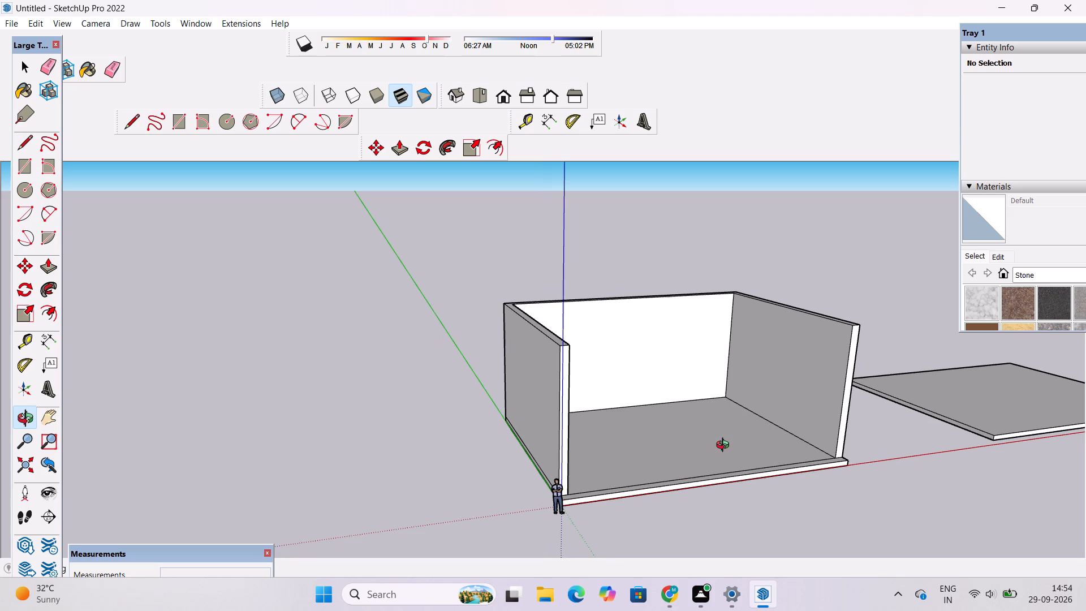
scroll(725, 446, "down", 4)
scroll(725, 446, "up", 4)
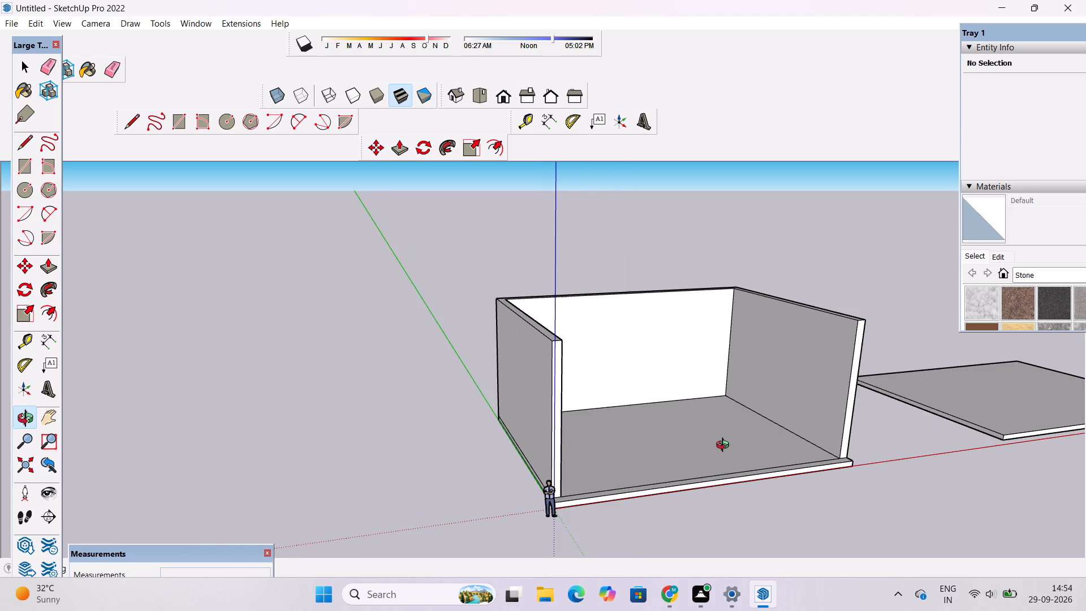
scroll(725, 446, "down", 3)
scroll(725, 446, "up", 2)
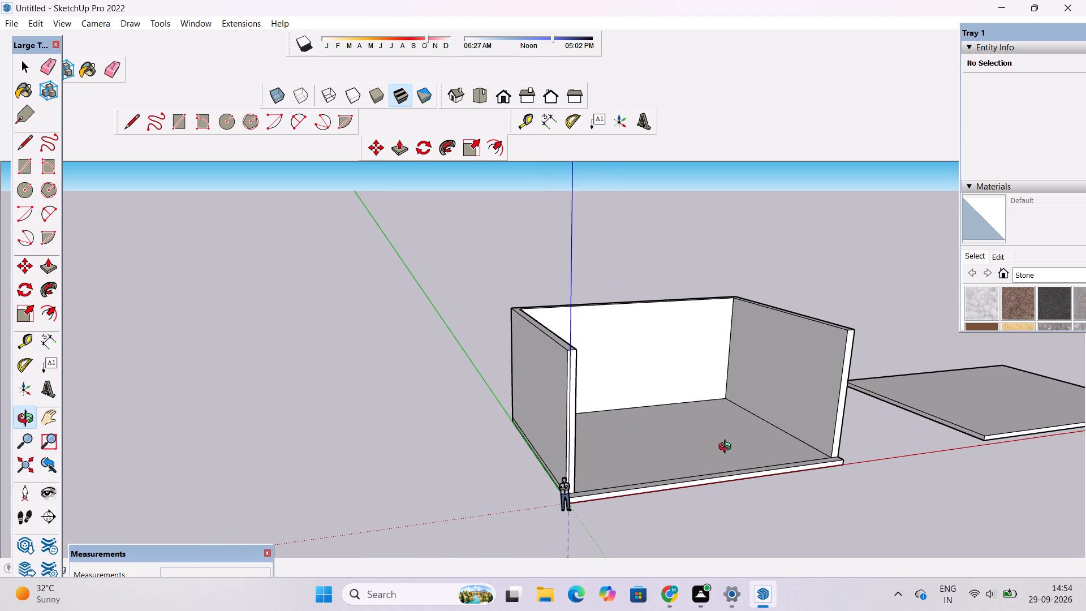
Examine the three-sided walls and the slab copy alongside from front, side and raised viewpoints.
scroll(728, 448, "down", 2)
scroll(728, 454, "up", 3)
left_click_drag(728, 455, 689, 472, "shift")
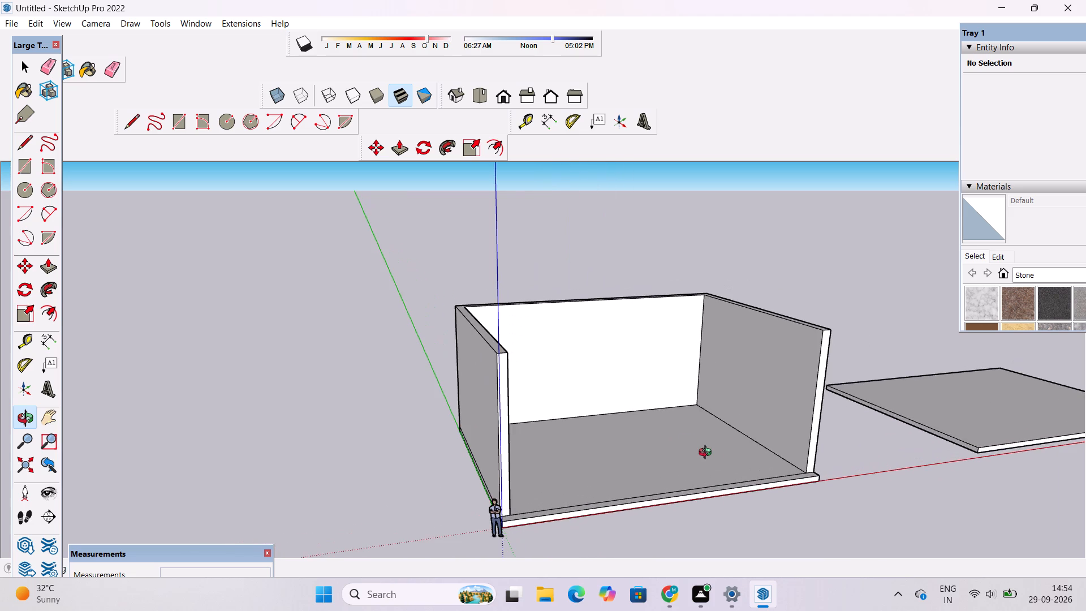
scroll(764, 475, "down", 3)
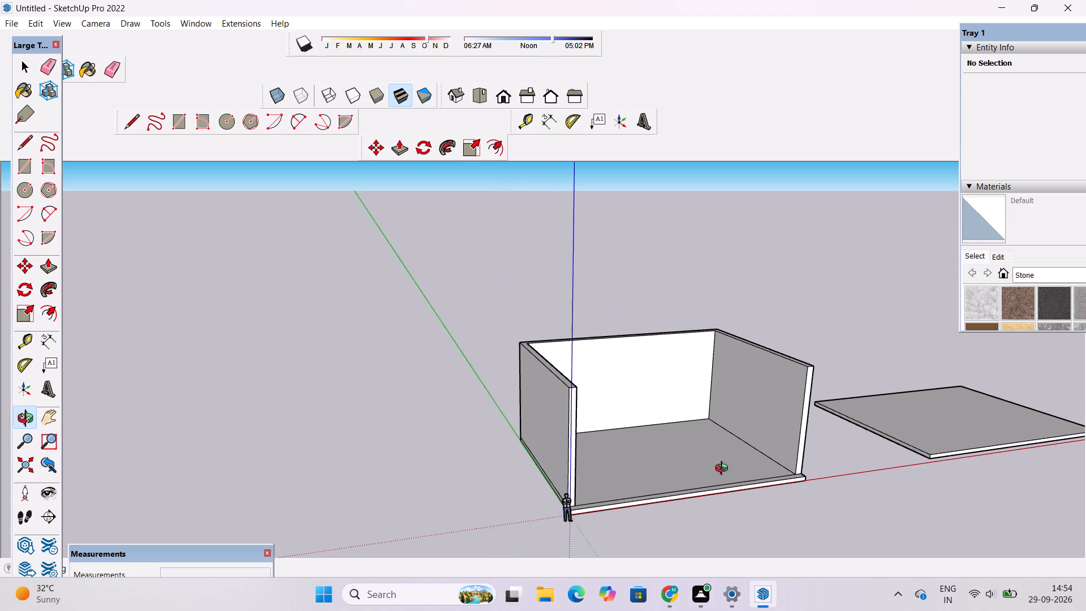
left_click_drag(727, 475, 801, 518)
scroll(796, 498, "up", 4)
left_click_drag(1054, 384, 881, 410)
left_click_drag(861, 429, 923, 420, "shift")
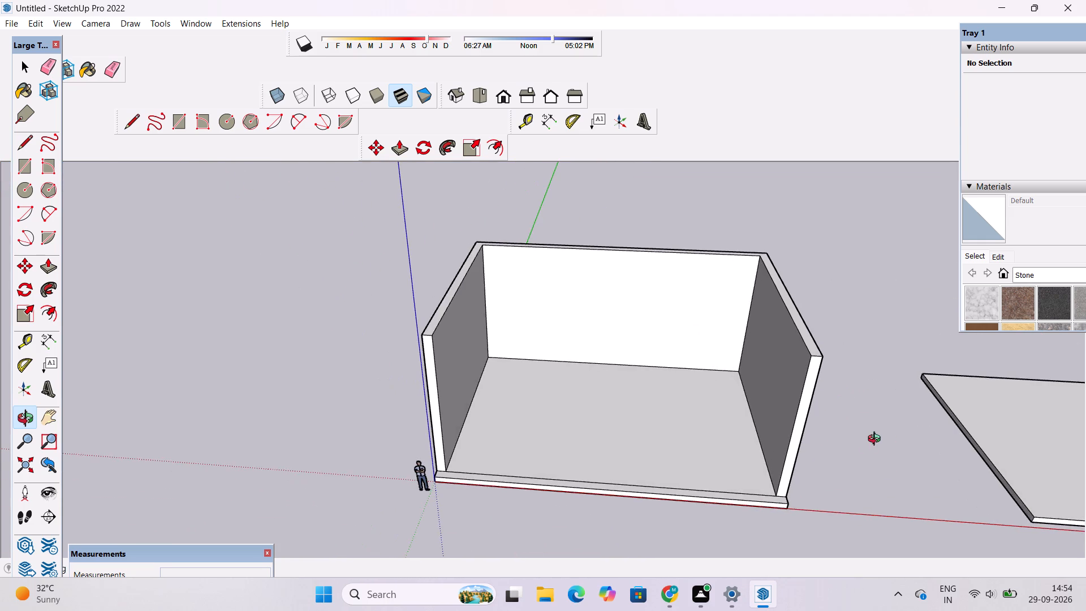
left_click_drag(870, 444, 1009, 433)
scroll(857, 446, "up", 3)
scroll(856, 420, "down", 5)
left_click_drag(869, 426, 951, 454, "shift")
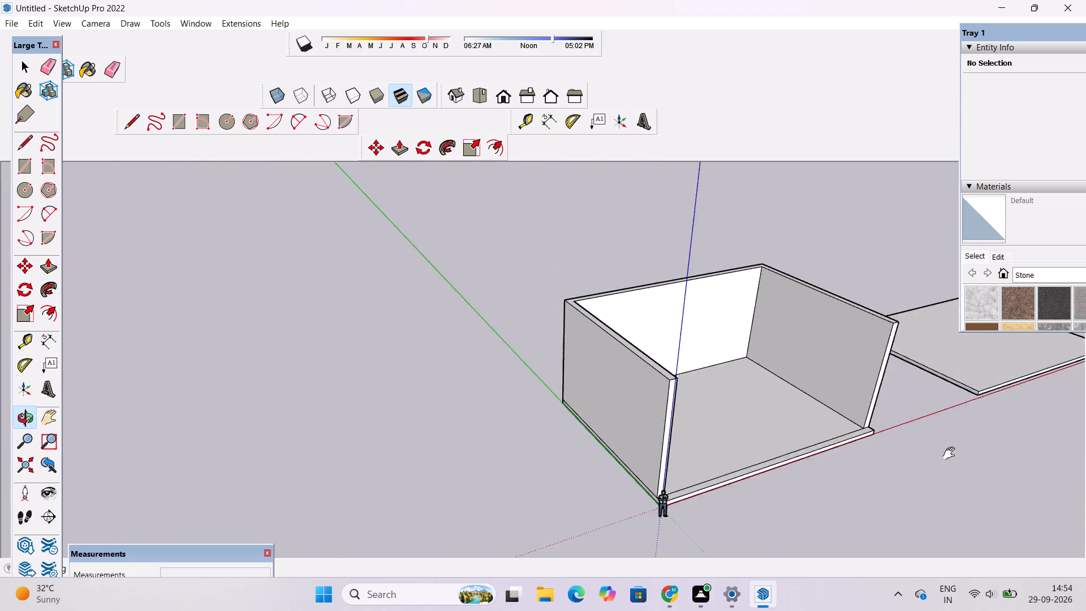
left_click_drag(951, 454, 964, 463, "shift")
scroll(930, 399, "up", 3)
left_click_drag(932, 405, 1016, 444)
left_click_drag(976, 413, 891, 508, "shift")
scroll(889, 496, "up", 4)
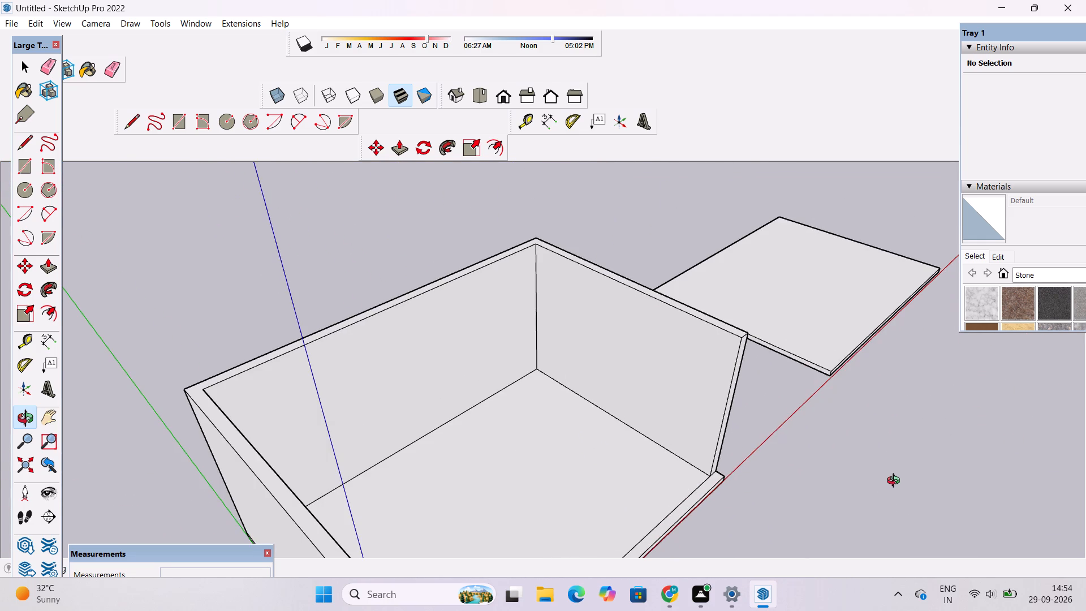
Select all connected geometry of the slab copy beside the building and make it a group.
scroll(738, 382, "up", 2)
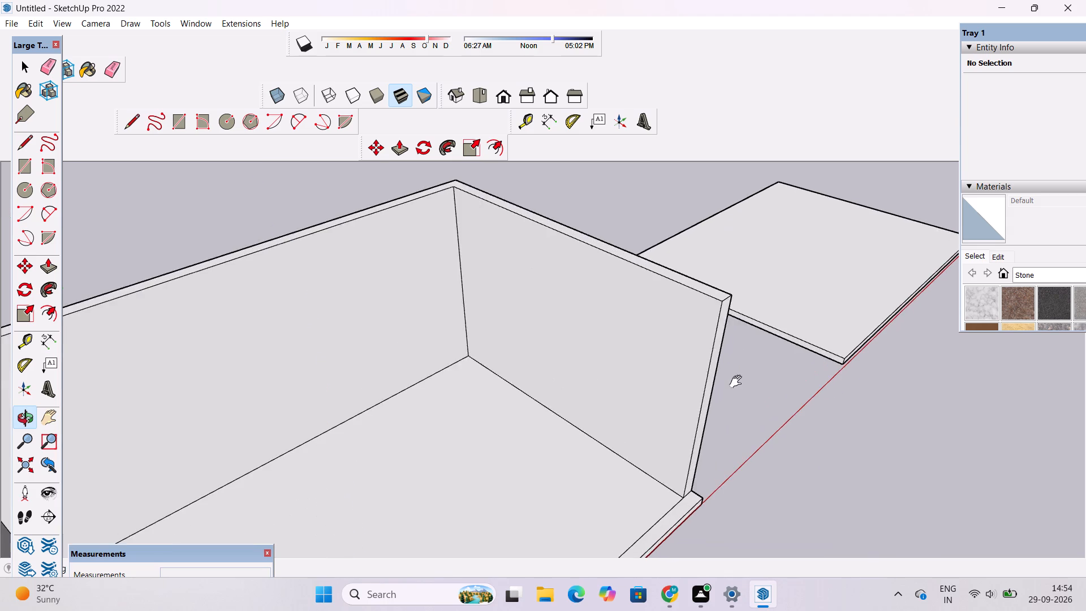
left_click_drag(740, 381, 687, 413, "shift")
left_click_drag(712, 401, 594, 438, "shift")
key("space")
triple_click(698, 332)
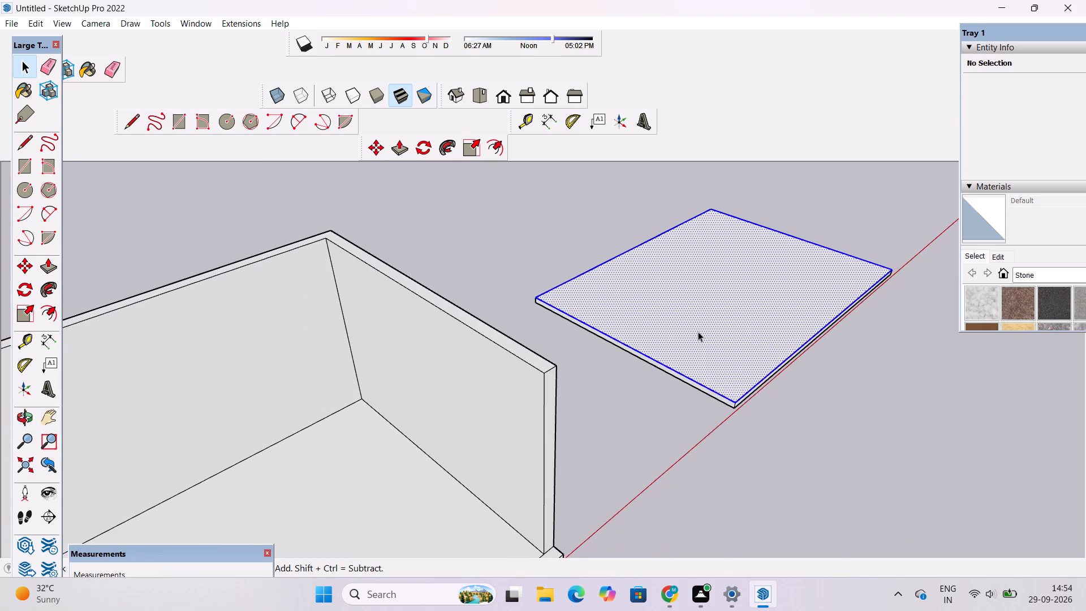
right_click(698, 332)
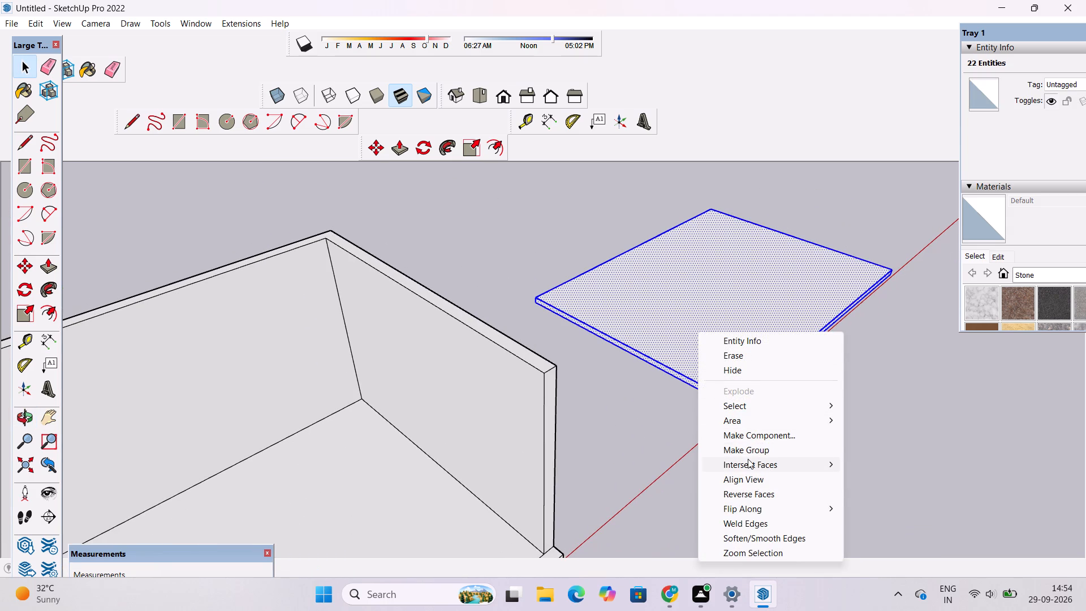
left_click(748, 454)
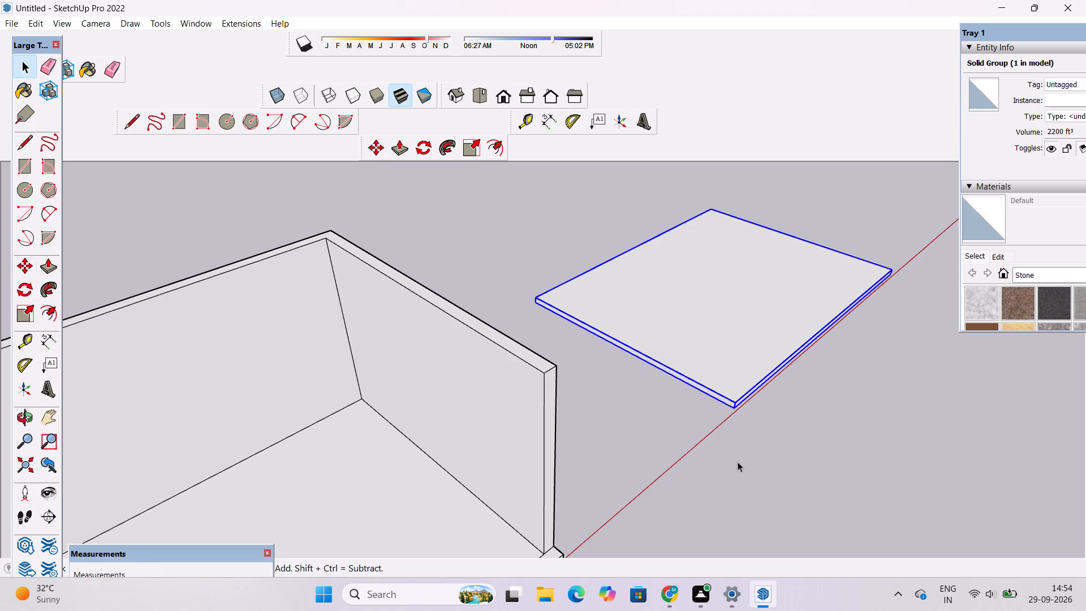
Copy the slab group by its lower back corner onto the walls' matching top outer back corner, forming a roof.
key("m")
scroll(514, 338, "up", 5)
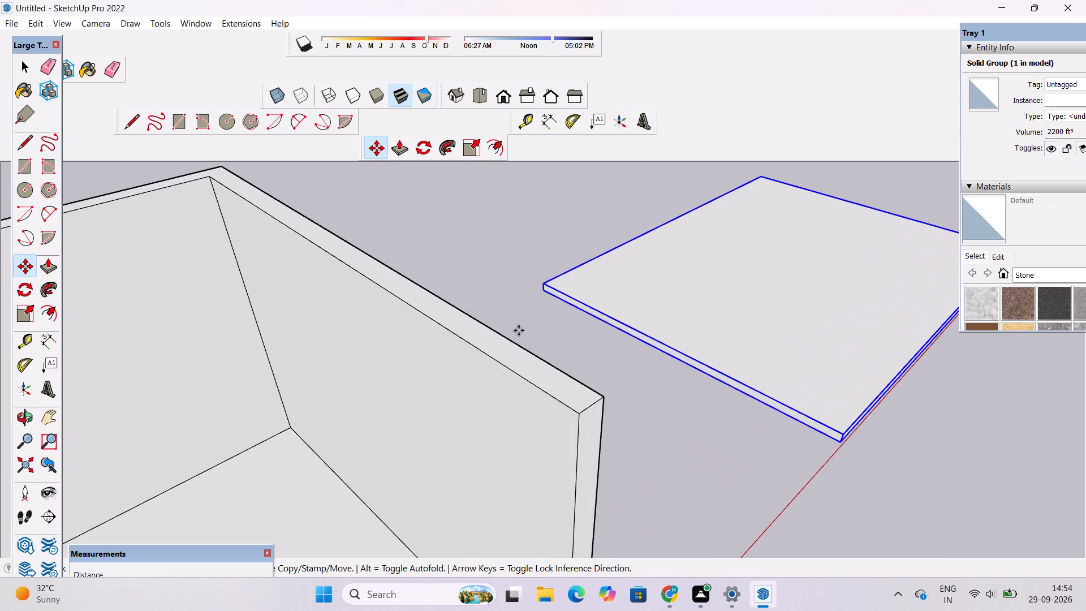
scroll(518, 335, "up", 6)
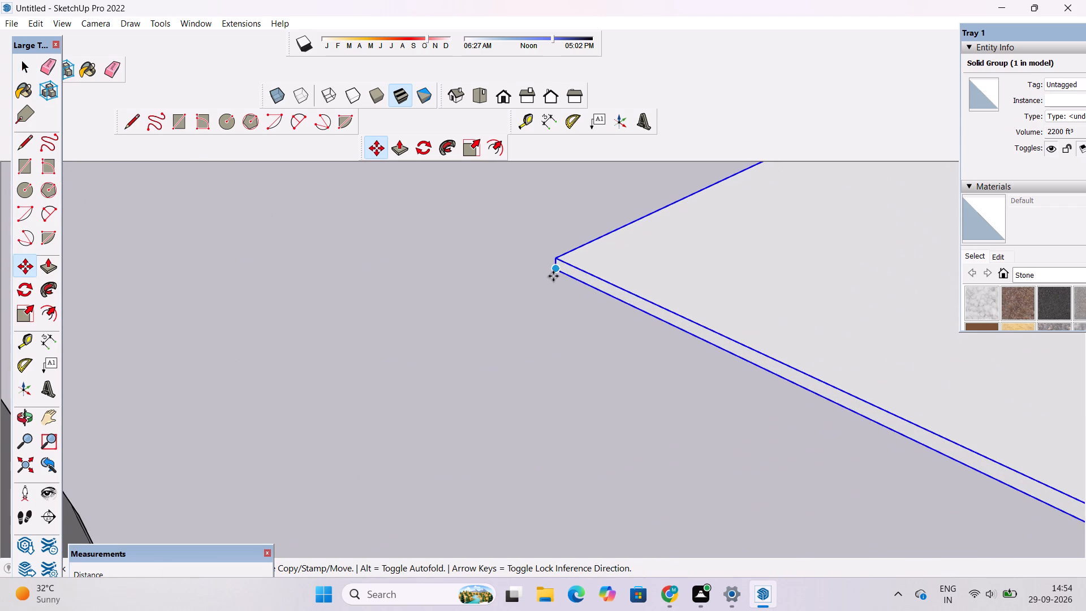
left_click(553, 276)
scroll(521, 292, "down", 11)
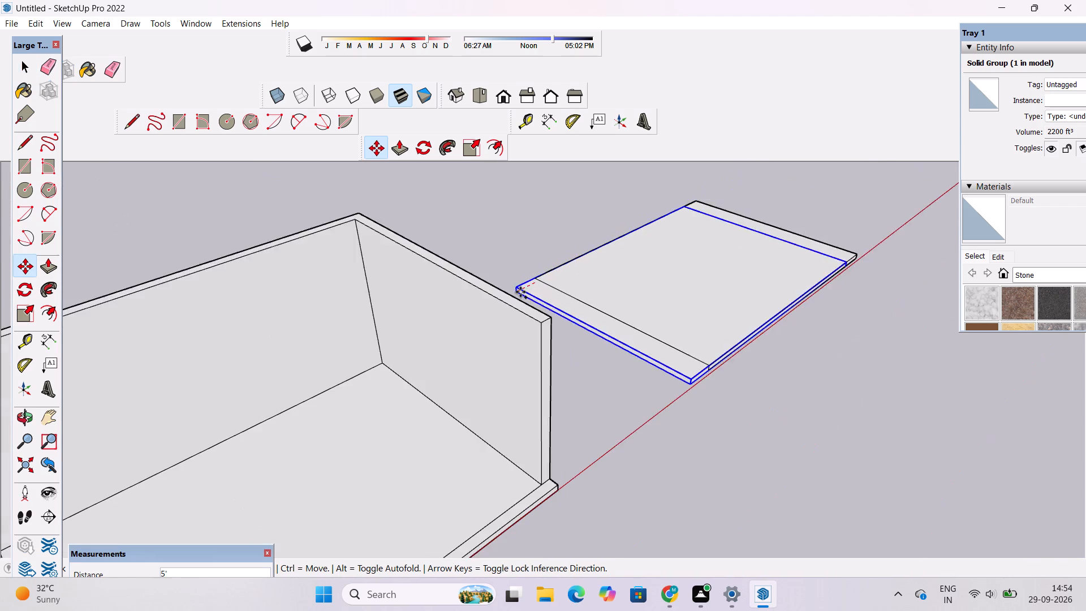
scroll(520, 292, "down", 7)
scroll(416, 287, "up", 4)
scroll(101, 344, "up", 8)
left_click(137, 378)
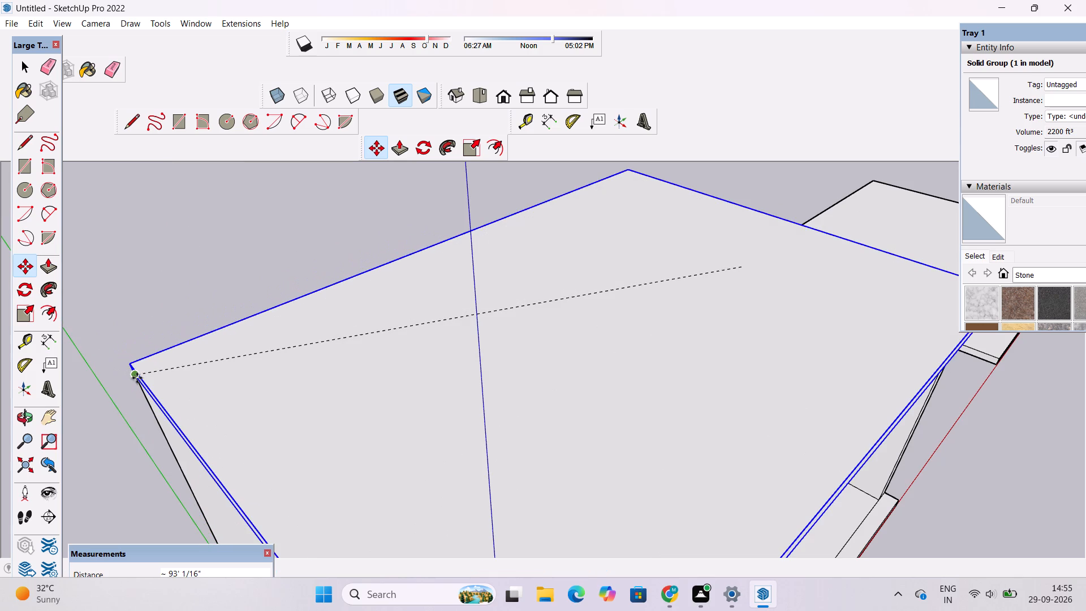
Examine the roof slab on top of the walls from a raised front viewpoint.
key("o")
scroll(136, 348, "down", 6)
left_click_drag(514, 384, 406, 382)
scroll(400, 365, "down", 4)
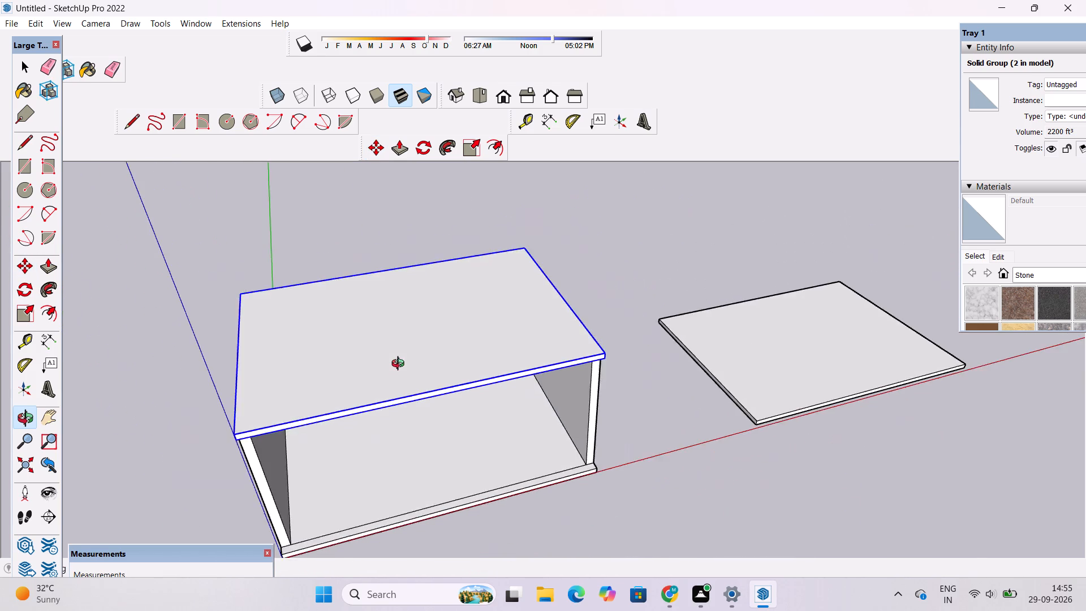
left_click_drag(404, 372, 442, 369)
left_click_drag(445, 380, 415, 375)
scroll(409, 346, "down", 1)
scroll(409, 348, "up", 2)
scroll(409, 350, "down", 2)
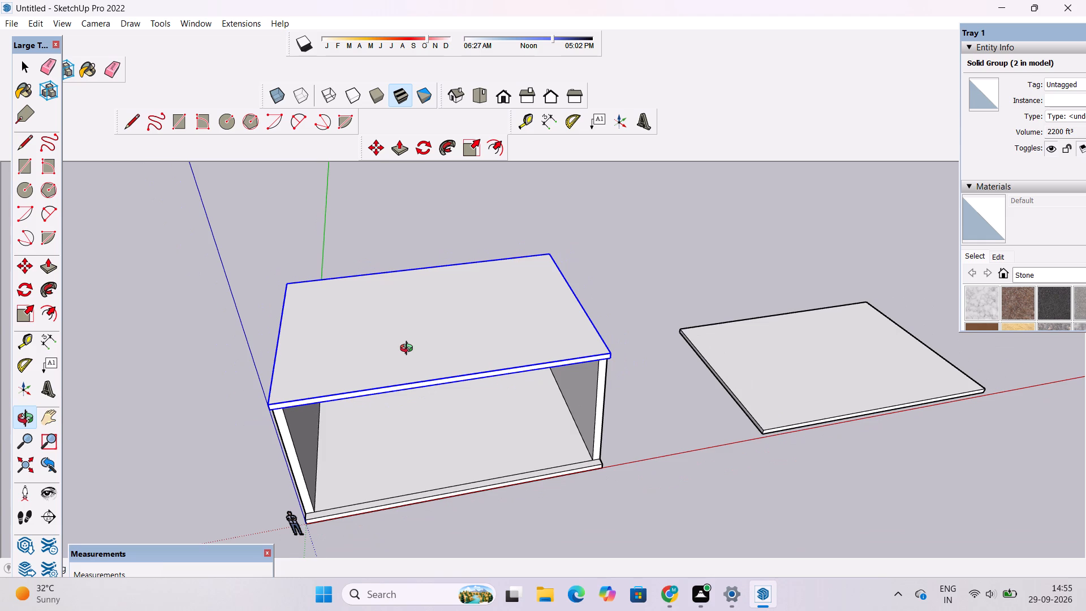
scroll(409, 350, "up", 1)
scroll(409, 350, "down", 2)
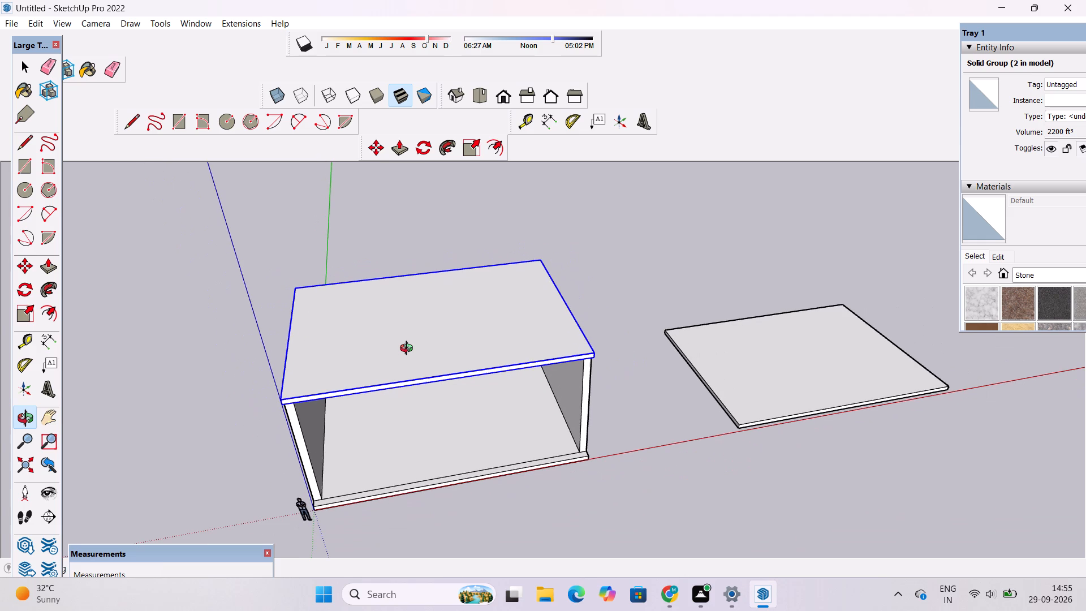
scroll(409, 350, "down", 2)
scroll(407, 350, "up", 1)
left_click_drag(424, 359, 431, 355)
left_click_drag(374, 416, 336, 400)
left_click_drag(339, 394, 378, 360)
scroll(410, 345, "up", 2)
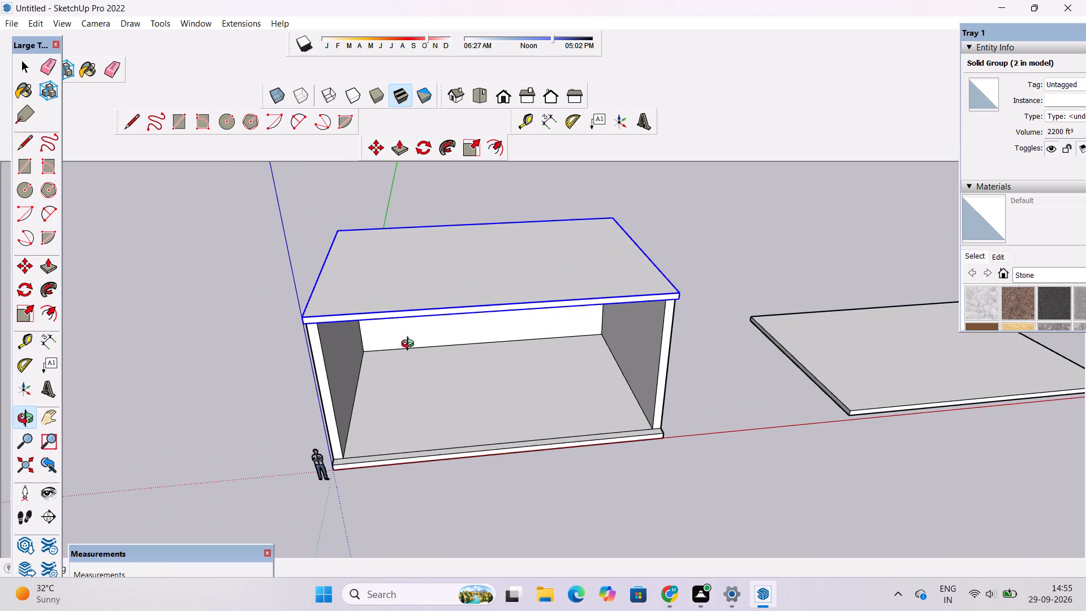
Examine the roof's front edge, the open front, the interior and the origin-side wall at closer range.
left_click_drag(416, 375, 442, 491)
scroll(442, 490, "up", 3)
left_click_drag(442, 480, 411, 419, "shift")
left_click_drag(431, 443, 449, 466)
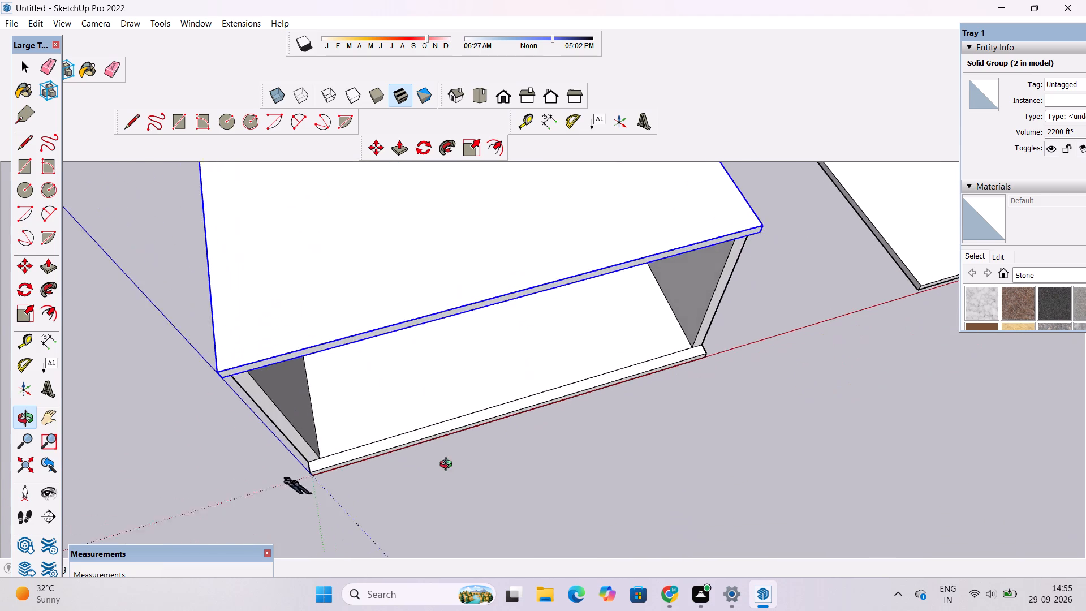
left_click_drag(449, 466, 450, 466)
scroll(436, 420, "up", 3)
left_click(436, 419, "shift")
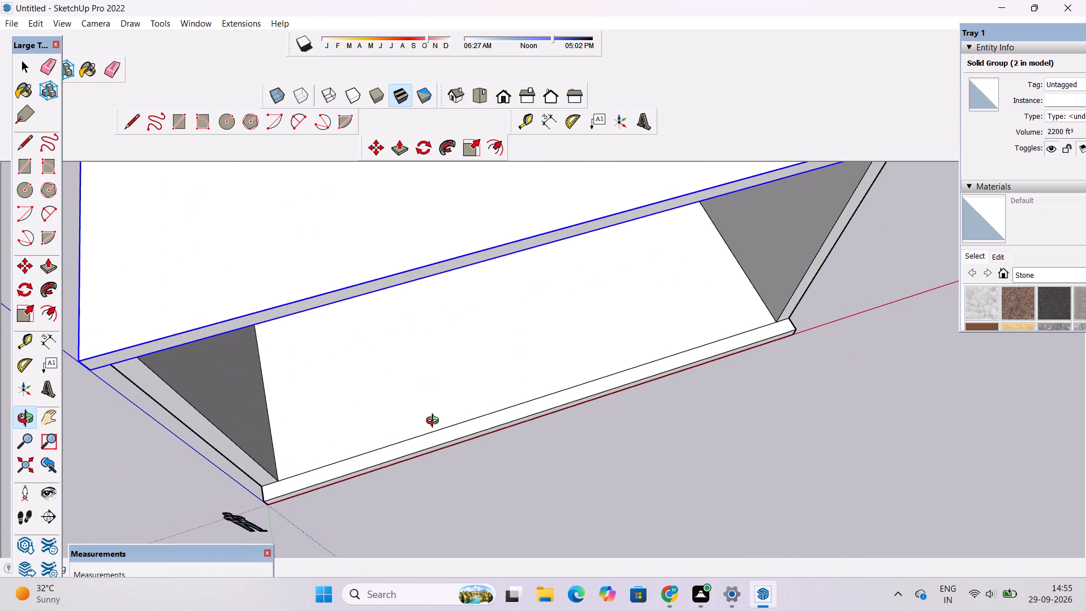
left_click_drag(429, 411, 476, 456, "shift")
left_click_drag(478, 471, 459, 375)
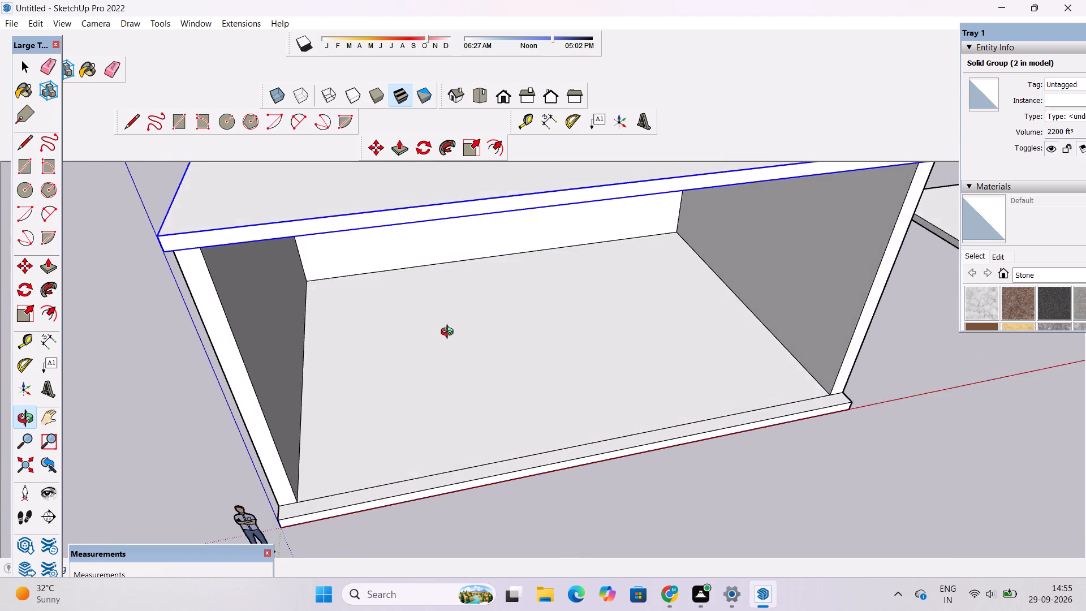
scroll(450, 333, "down", 3)
left_click_drag(272, 390, 424, 307)
left_click_drag(424, 309, 398, 413, "shift")
scroll(390, 390, "up", 2)
left_click_drag(394, 377, 433, 298)
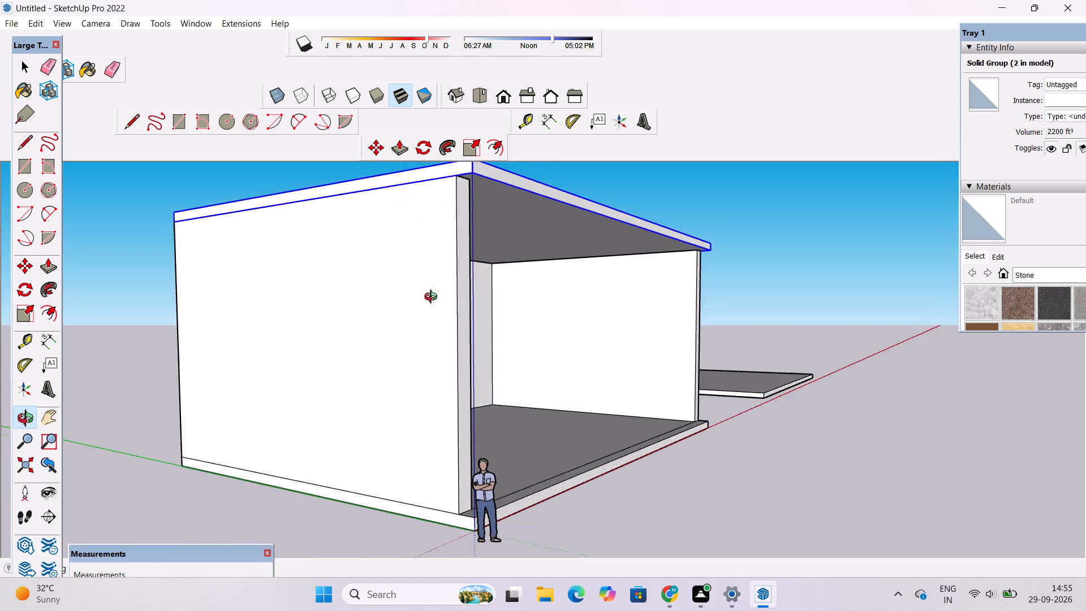
left_click_drag(433, 298, 434, 294)
left_click_drag(437, 287, 416, 338)
scroll(433, 233, "up", 5)
left_click_drag(433, 235, 534, 233)
left_click_drag(534, 234, 452, 273, "shift")
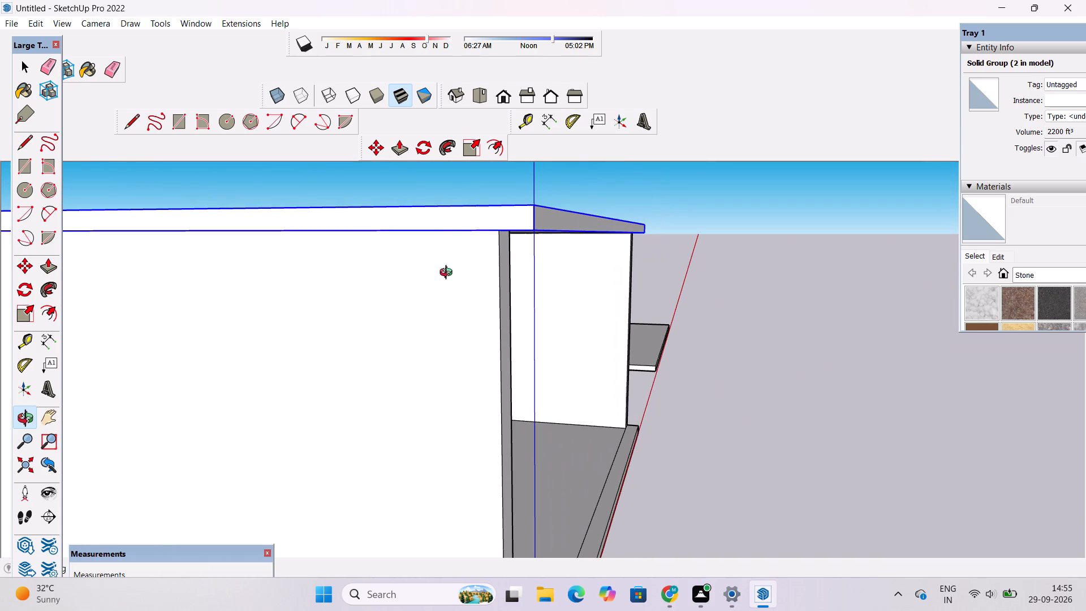
left_click_drag(484, 266, 293, 317, "shift")
scroll(292, 310, "down", 7)
left_click_drag(387, 353, 338, 286, "shift")
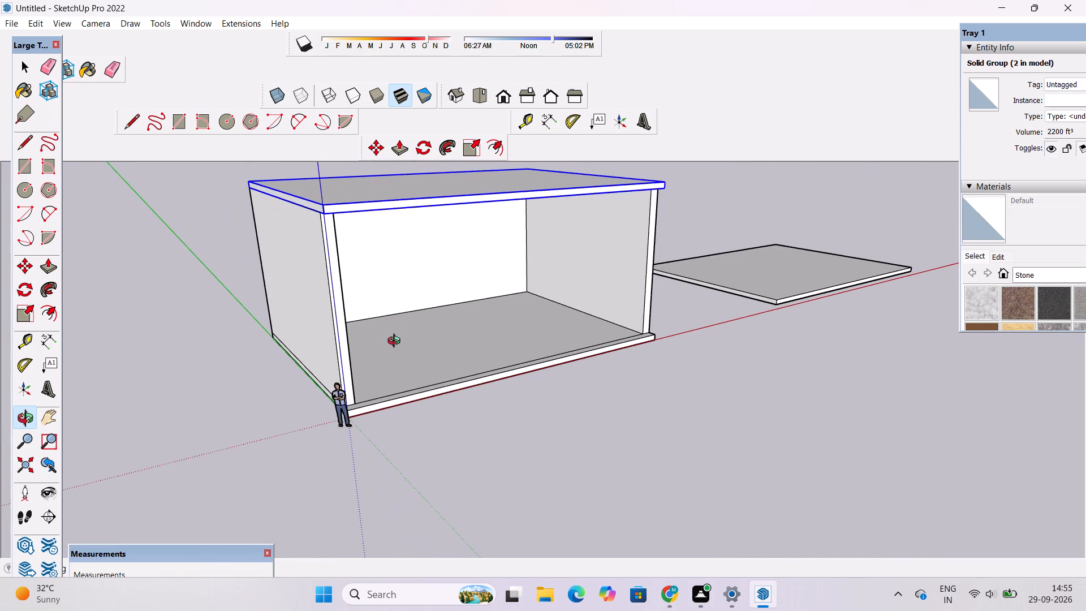
Delete the scale figure standing at the building's origin corner.
scroll(363, 384, "up", 4)
key("space")
left_click(331, 425)
key("Delete")
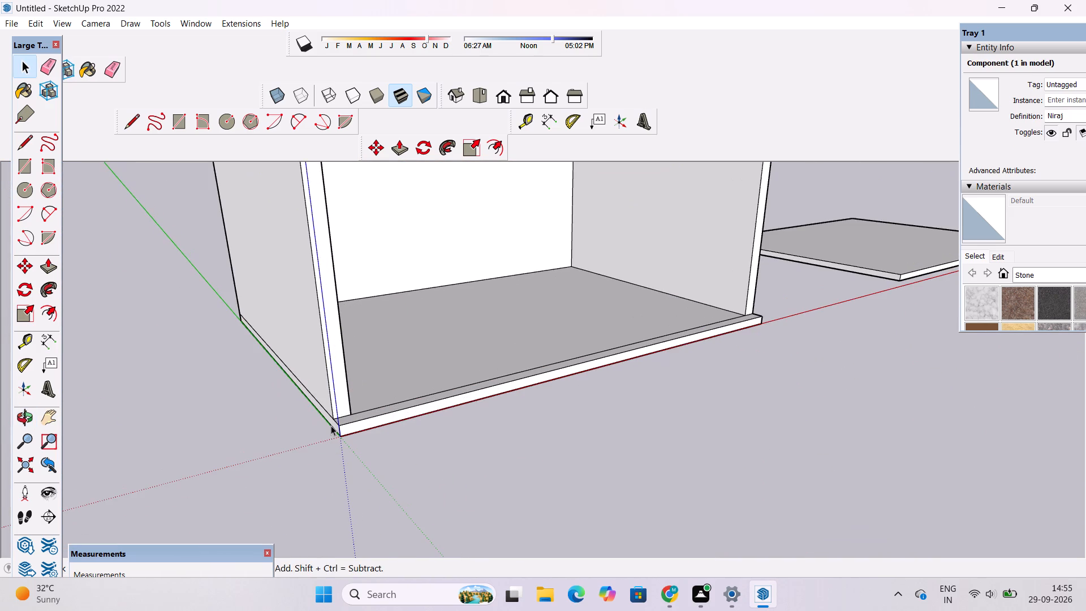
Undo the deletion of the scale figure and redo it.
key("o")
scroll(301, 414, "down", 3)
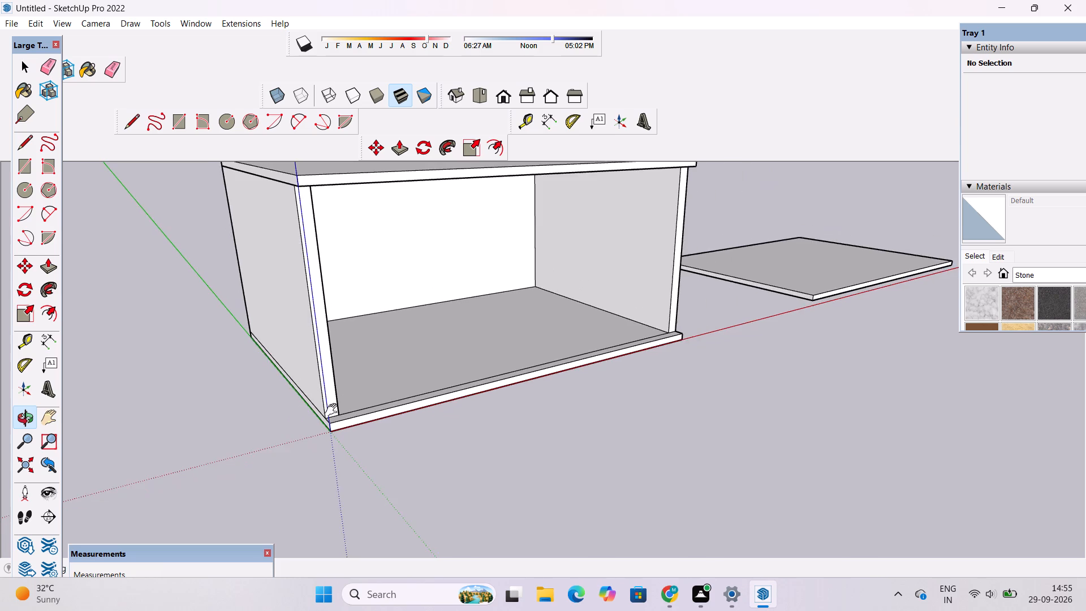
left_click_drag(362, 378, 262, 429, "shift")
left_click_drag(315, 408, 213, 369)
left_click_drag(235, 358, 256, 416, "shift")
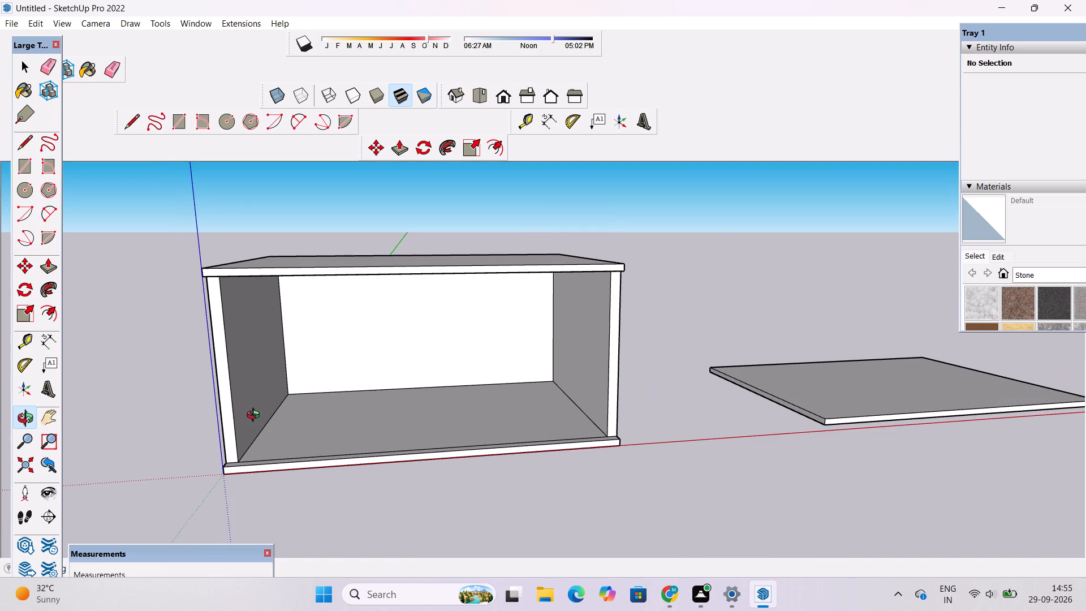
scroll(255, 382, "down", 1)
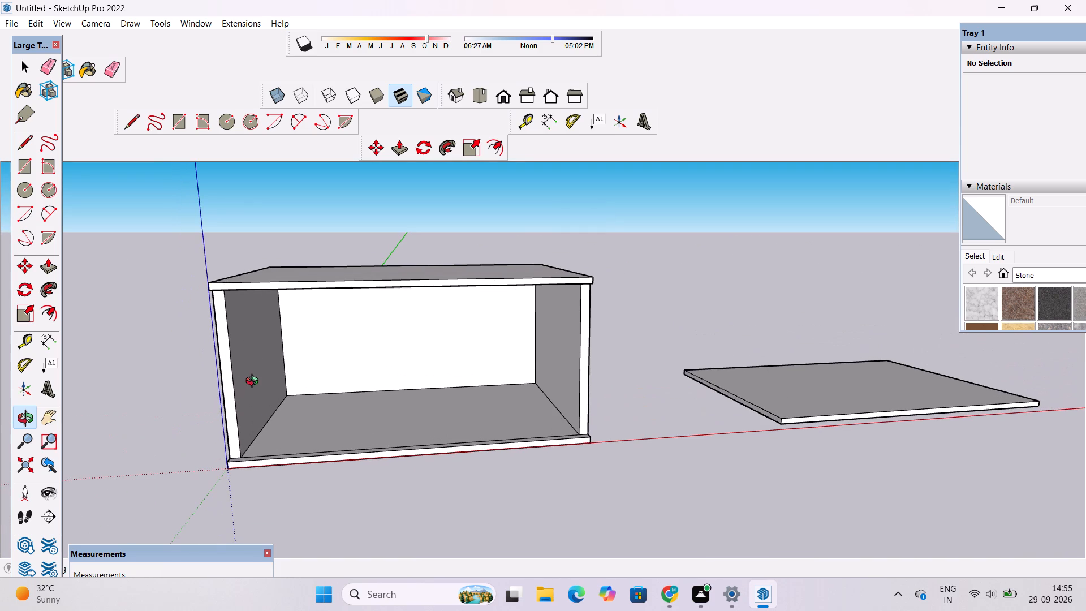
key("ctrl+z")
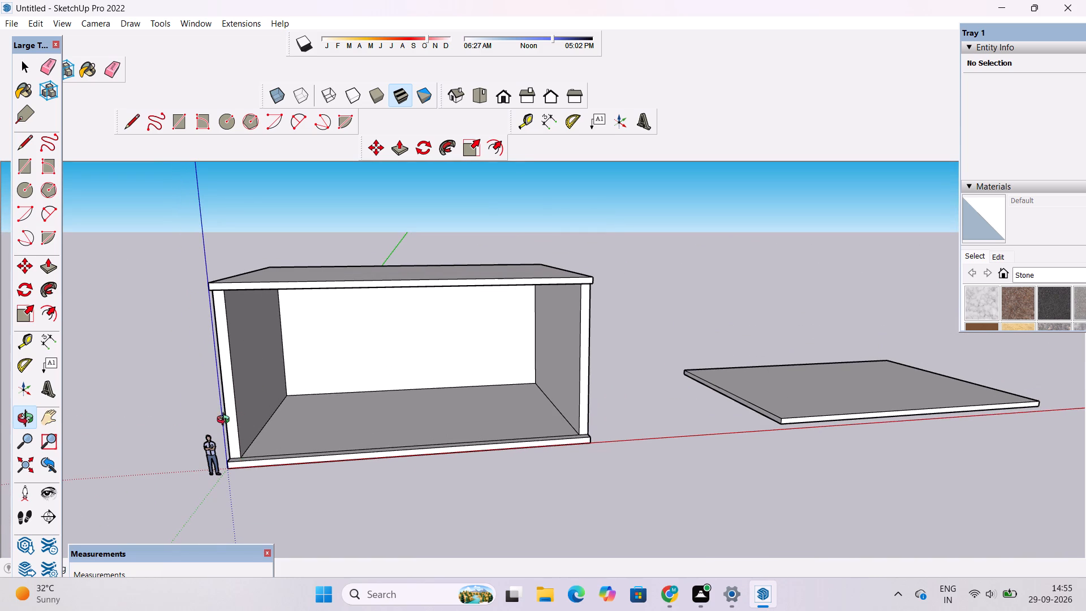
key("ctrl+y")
Examine the roofed shell's open front, interior and outer side wall from several angles.
left_click_drag(253, 444, 273, 472)
scroll(284, 452, "up", 4)
left_click_drag(284, 454, 226, 421)
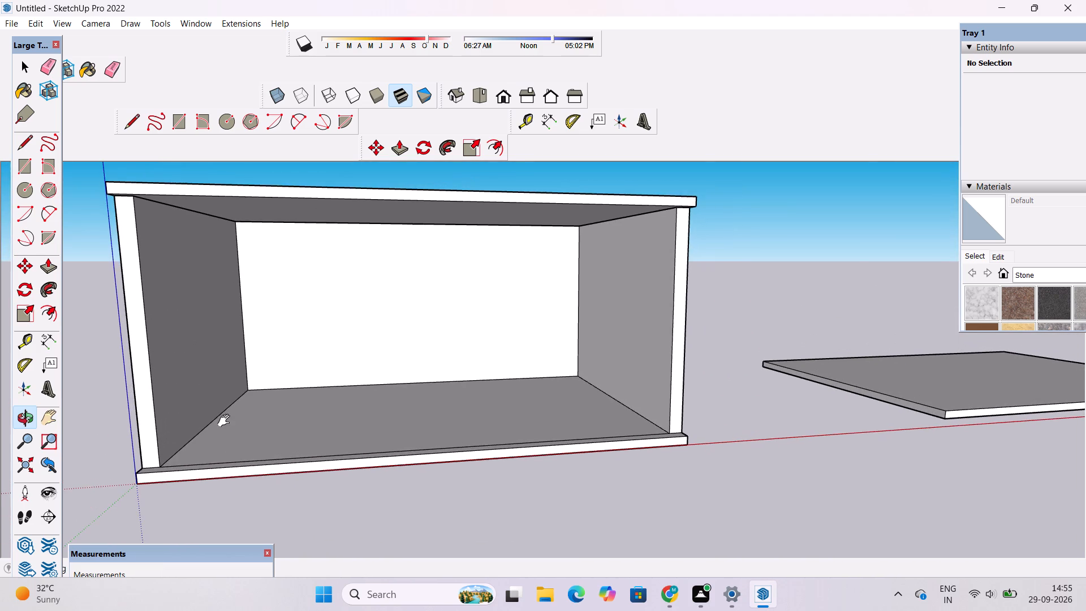
scroll(226, 421, "down", 1)
left_click_drag(230, 421, 259, 428, "shift")
left_click_drag(259, 434, 265, 458)
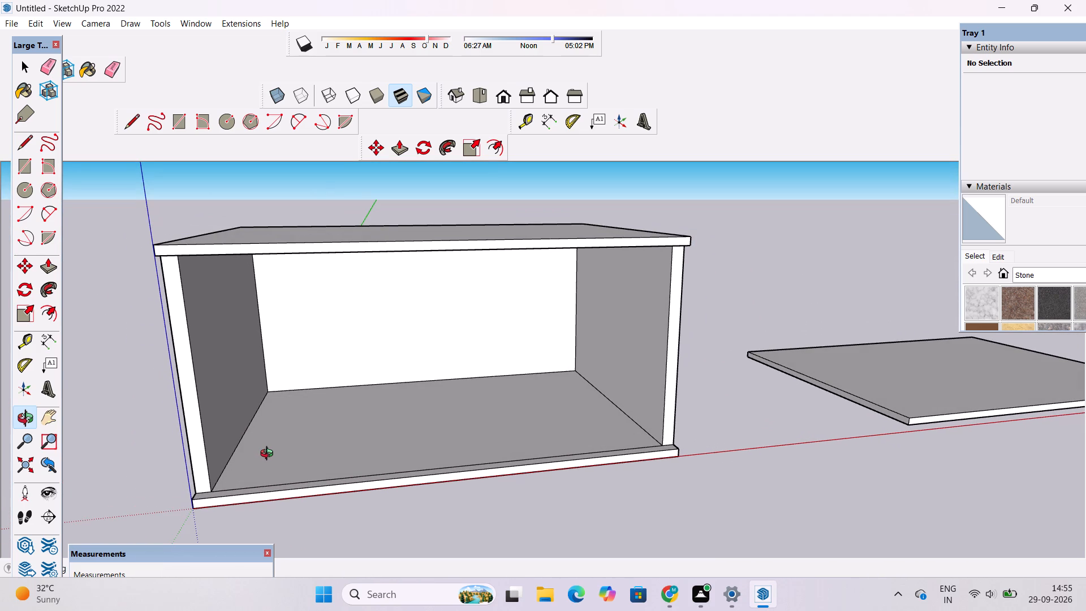
scroll(269, 455, "down", 2)
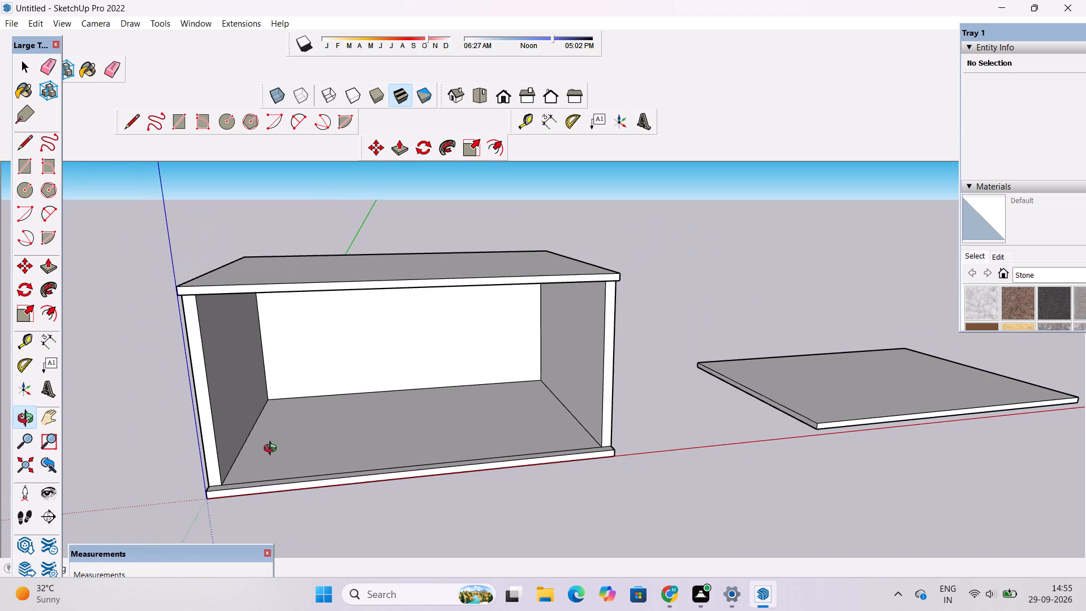
scroll(285, 411, "up", 3)
left_click_drag(289, 413, 438, 401)
left_click_drag(368, 411, 361, 365)
left_click_drag(361, 365, 531, 395)
left_click_drag(567, 361, 477, 348)
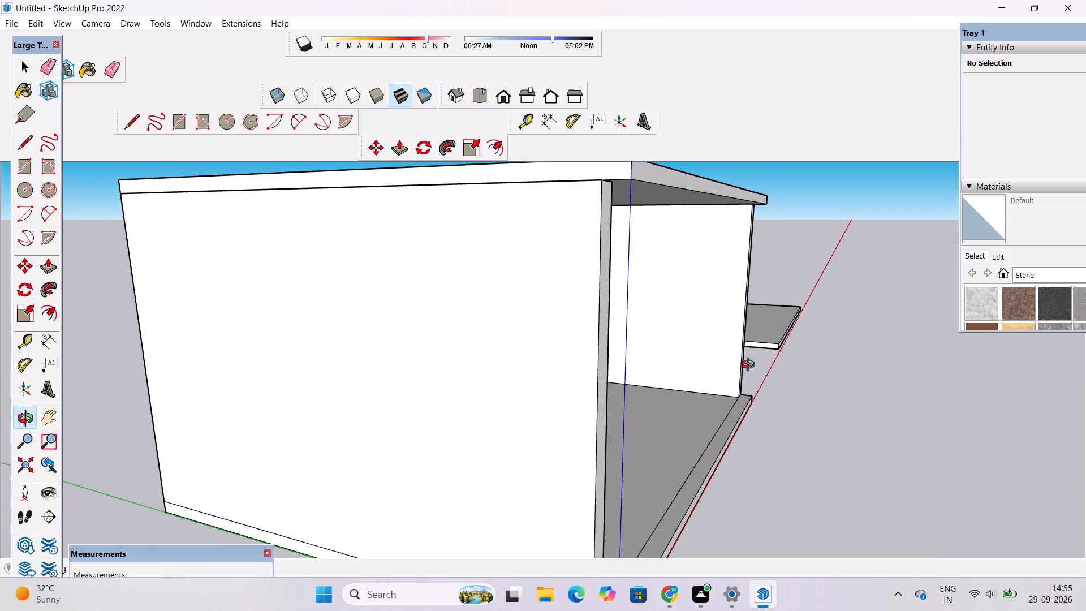
scroll(739, 379, "down", 4)
left_click_drag(755, 371, 688, 383, "shift")
left_click_drag(676, 390, 497, 410)
scroll(497, 404, "up", 3)
left_click_drag(497, 403, 494, 402)
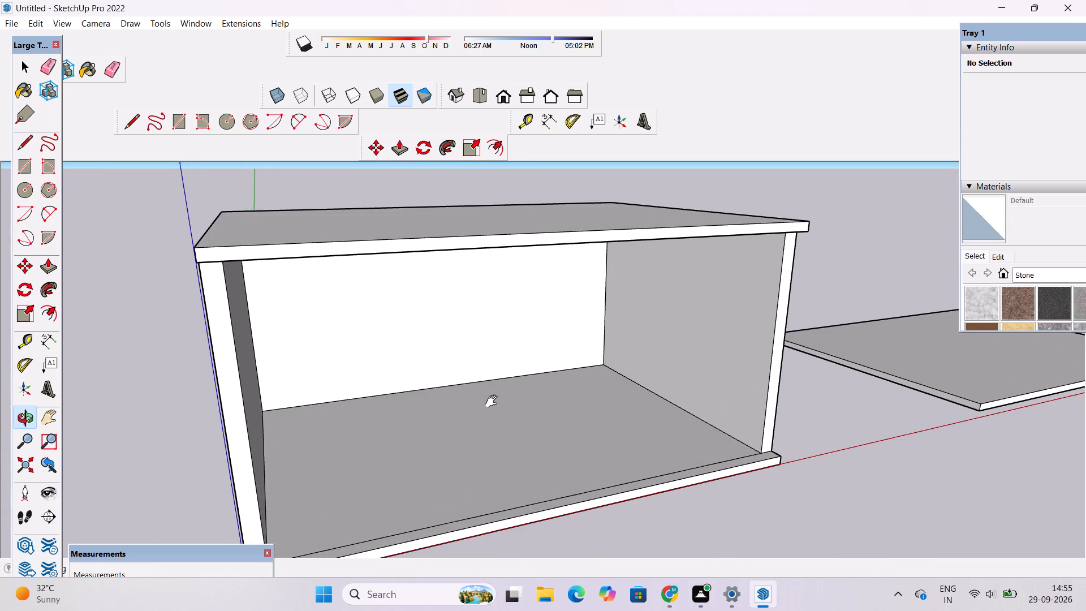
left_click_drag(494, 402, 484, 397)
Create a guide line on the floor, parallel to the floor's front edge between the side walls and offset 1.5' inward.
key("space")
key("t")
scroll(486, 399, "down", 4)
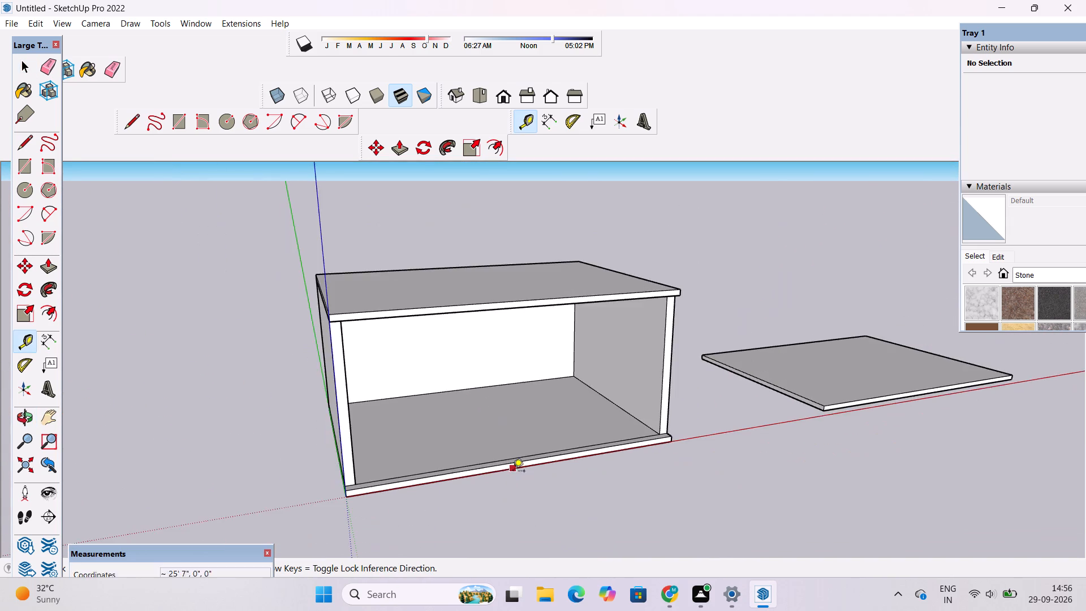
scroll(513, 475, "up", 9)
left_click(514, 436)
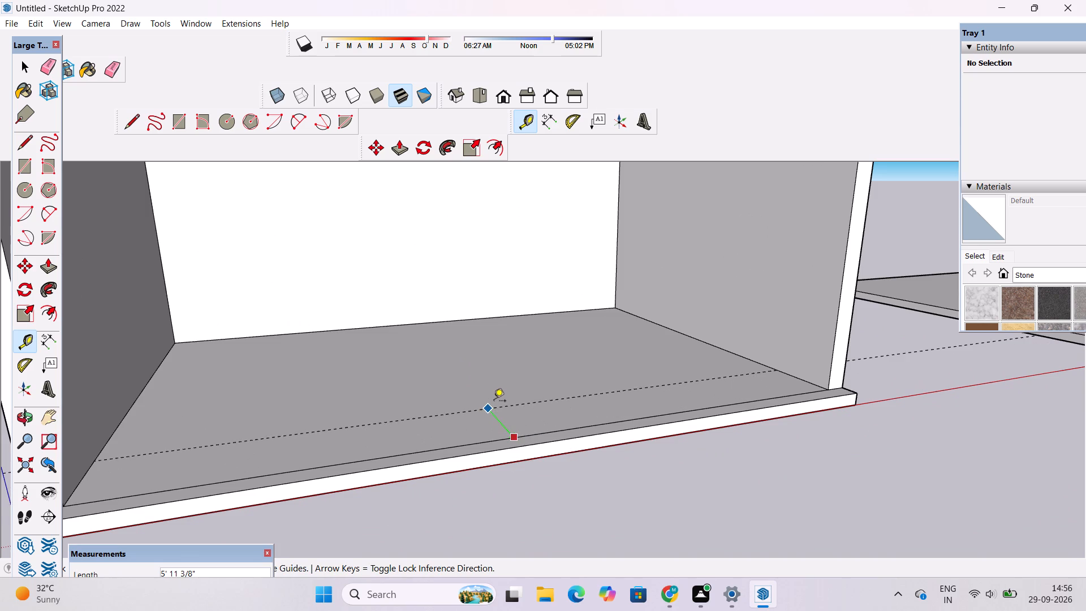
type("1.5'")
key("Return")
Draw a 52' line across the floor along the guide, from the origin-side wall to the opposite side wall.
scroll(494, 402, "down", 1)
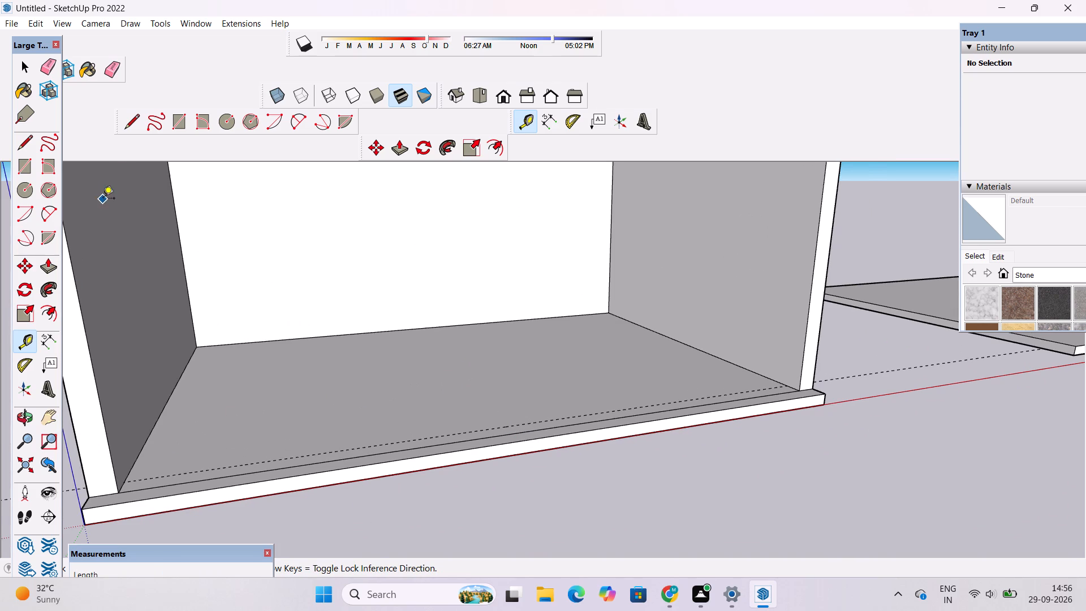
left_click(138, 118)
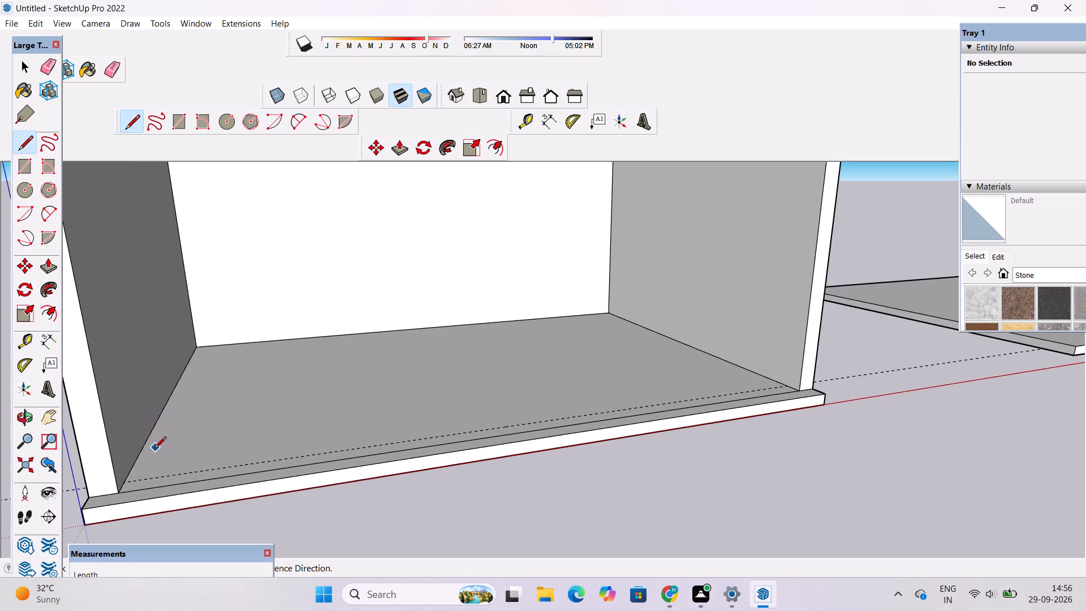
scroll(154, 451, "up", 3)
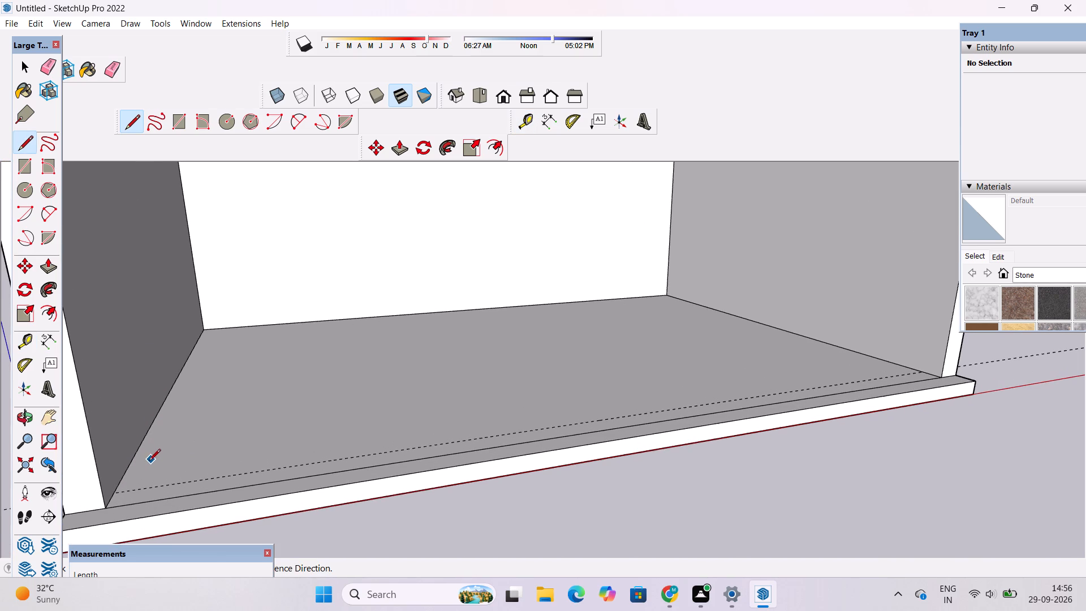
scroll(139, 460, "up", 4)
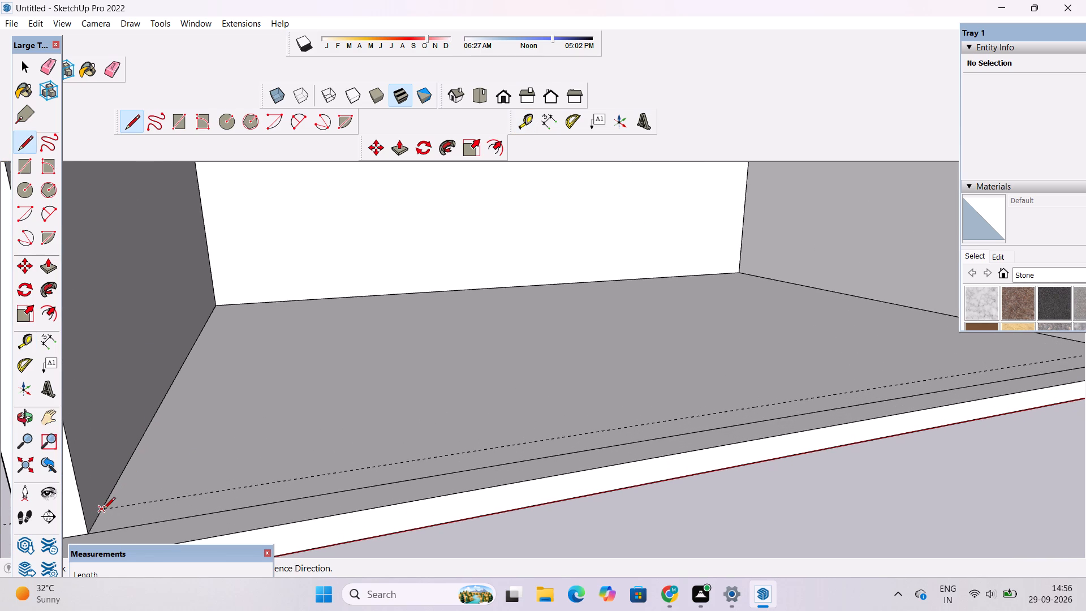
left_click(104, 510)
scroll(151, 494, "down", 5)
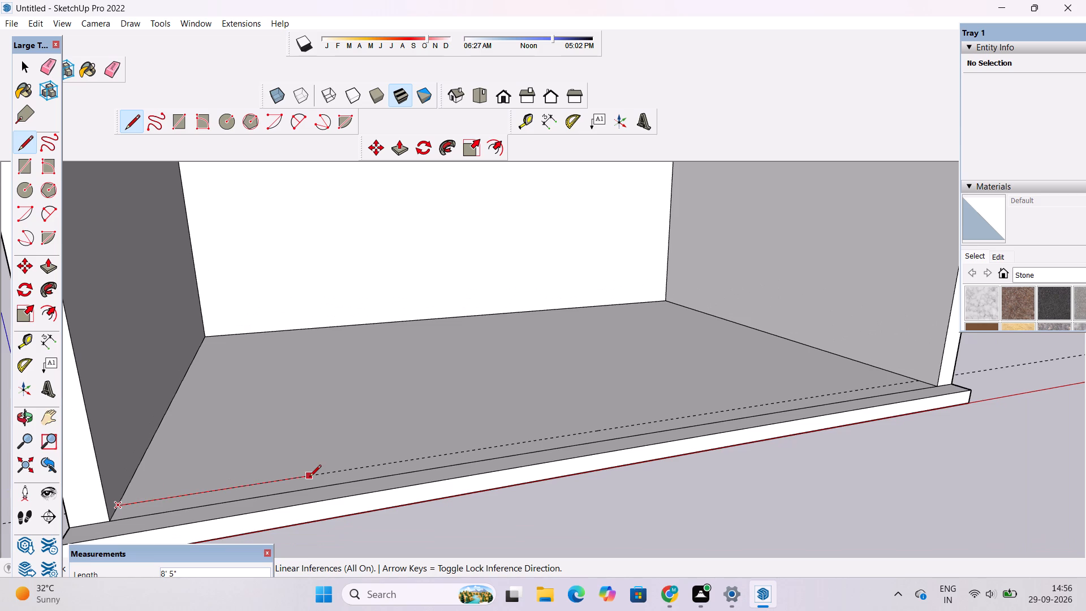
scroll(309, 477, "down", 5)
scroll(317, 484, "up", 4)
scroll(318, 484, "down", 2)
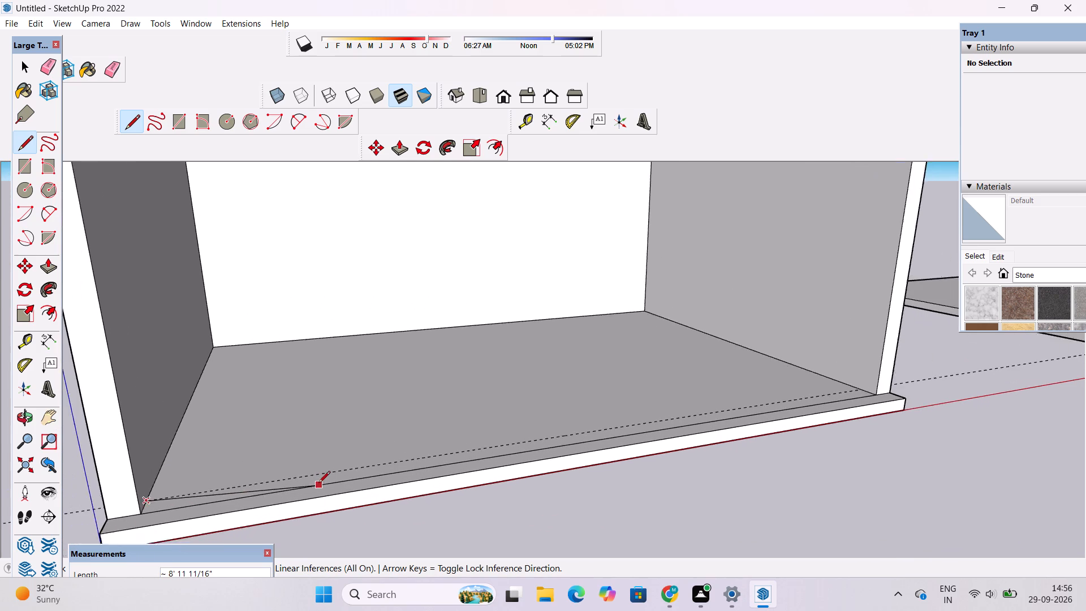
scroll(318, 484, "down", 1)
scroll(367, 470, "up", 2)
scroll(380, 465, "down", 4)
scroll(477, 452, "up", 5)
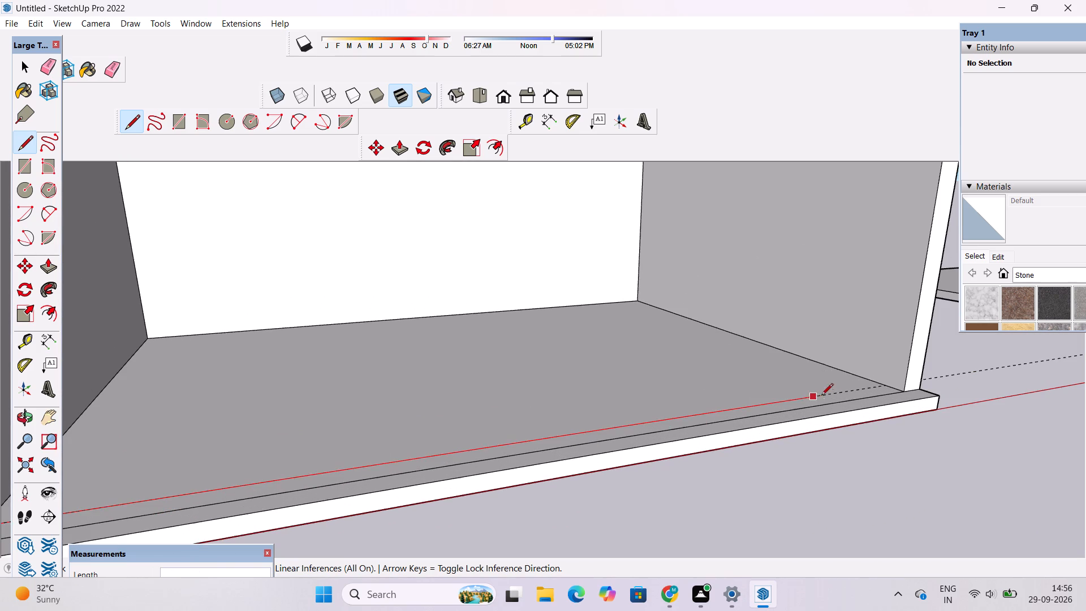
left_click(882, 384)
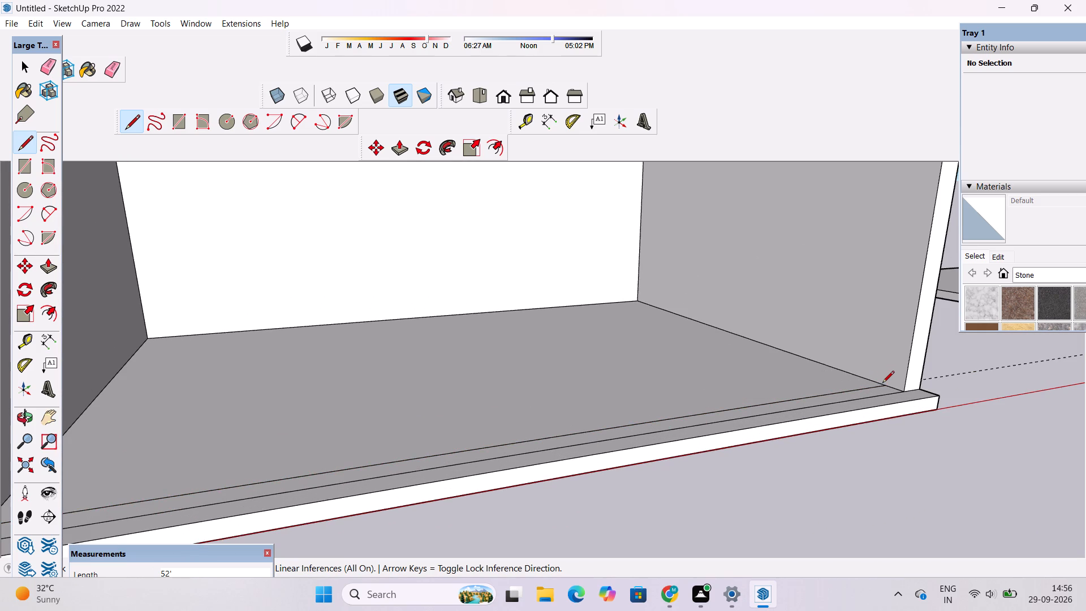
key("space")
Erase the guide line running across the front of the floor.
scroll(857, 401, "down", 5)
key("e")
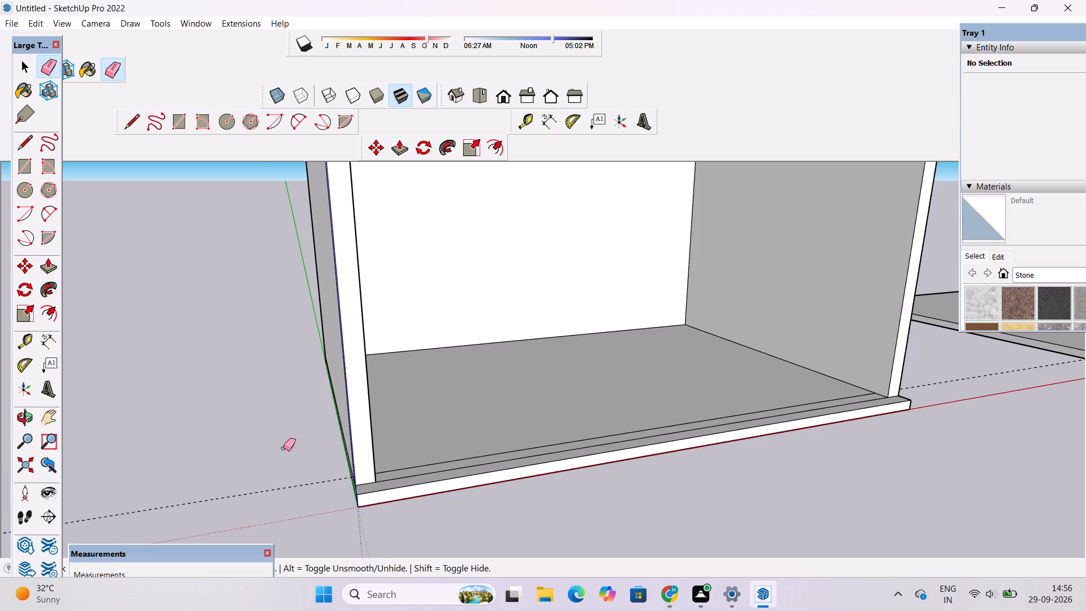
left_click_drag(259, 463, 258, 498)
Examine the strip marked along the floor's open front from several angles and distances.
key("o")
scroll(258, 494, "down", 1)
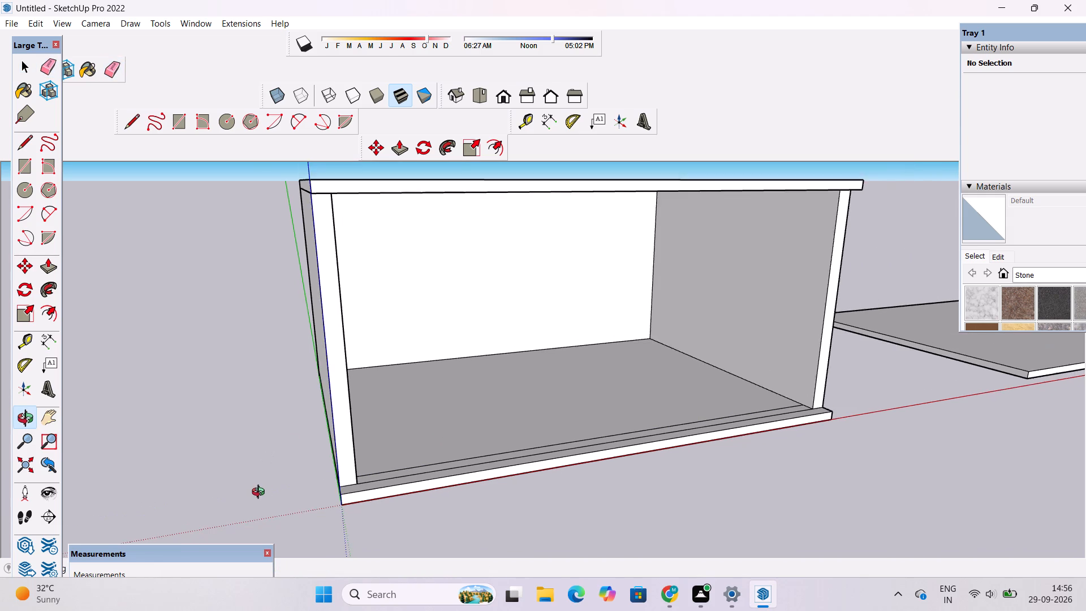
scroll(261, 493, "down", 2)
left_click_drag(398, 450, 297, 465, "shift")
scroll(294, 467, "up", 4)
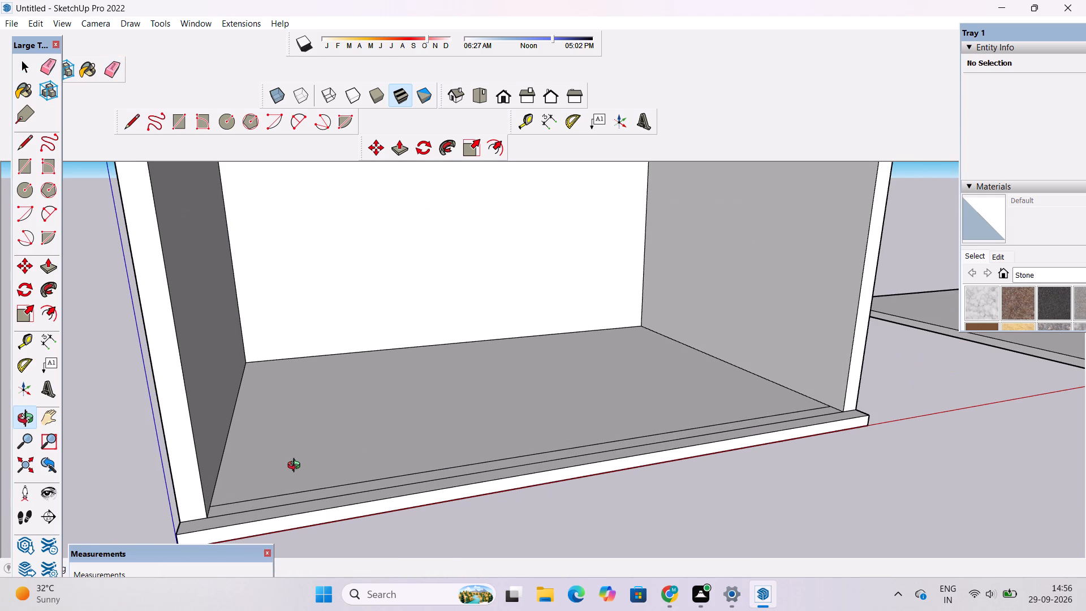
left_click_drag(305, 463, 363, 501)
left_click_drag(363, 501, 297, 489)
scroll(287, 475, "down", 5)
left_click_drag(339, 487, 278, 423)
left_click_drag(288, 422, 317, 487)
scroll(305, 492, "up", 5)
left_click_drag(319, 522, 493, 536)
left_click_drag(493, 536, 419, 448)
left_click_drag(422, 464, 446, 519)
scroll(464, 500, "up", 3)
left_click_drag(469, 493, 387, 477, "shift")
scroll(386, 473, "down", 4)
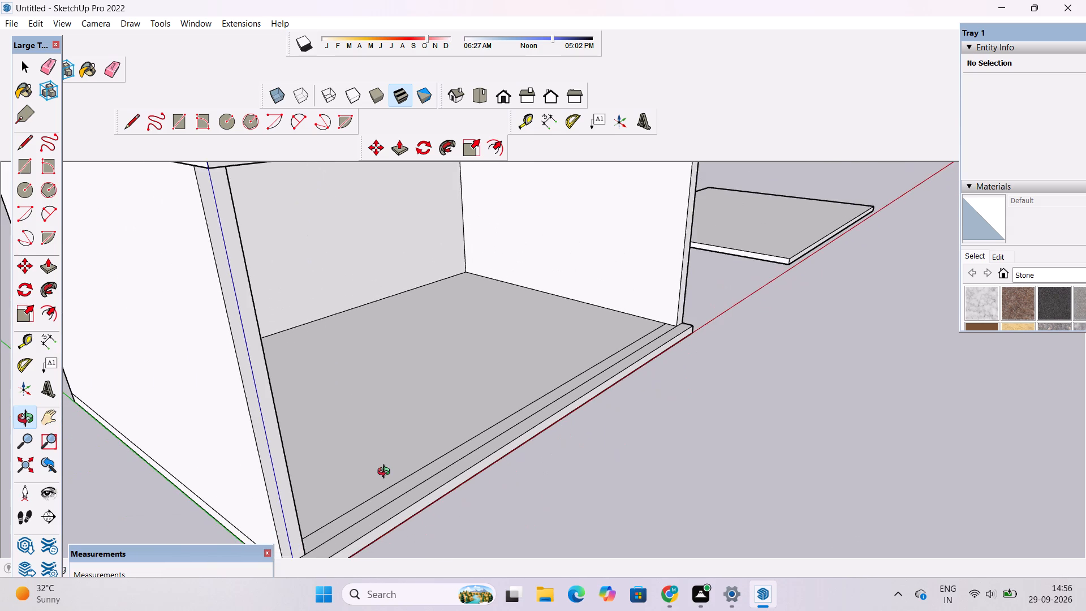
scroll(386, 473, "down", 1)
left_click_drag(458, 463, 393, 492)
scroll(405, 463, "up", 3)
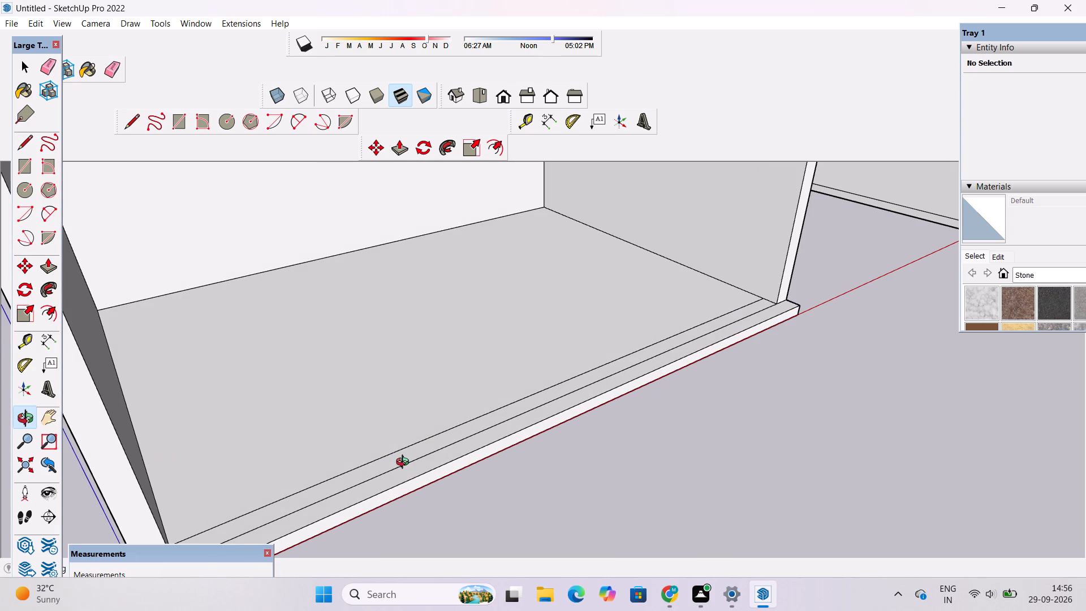
left_click_drag(421, 464, 394, 482)
left_click_drag(389, 482, 389, 445, "shift")
left_click_drag(389, 446, 355, 459)
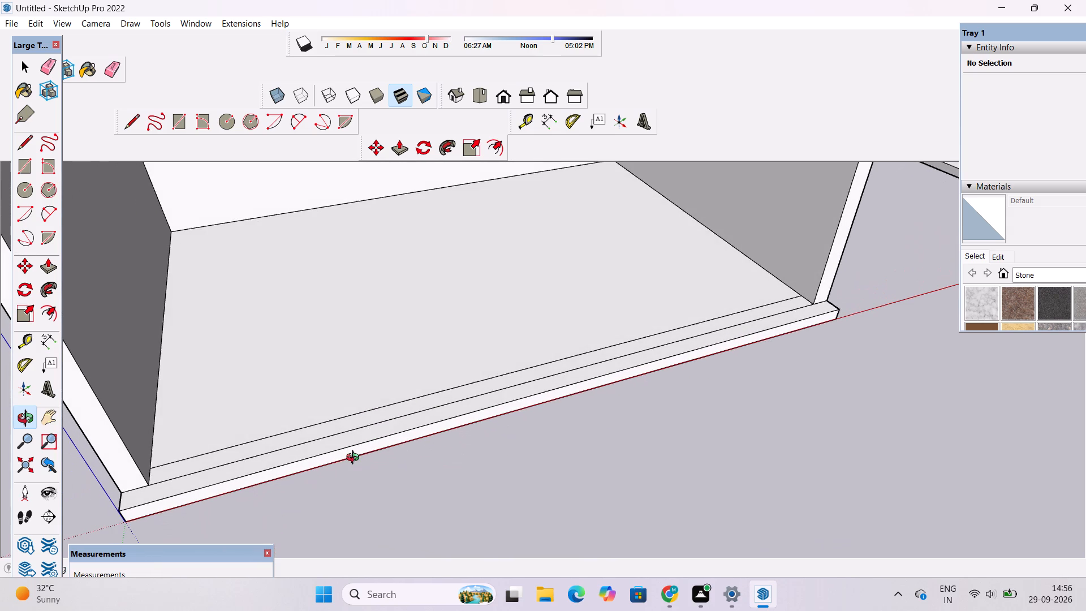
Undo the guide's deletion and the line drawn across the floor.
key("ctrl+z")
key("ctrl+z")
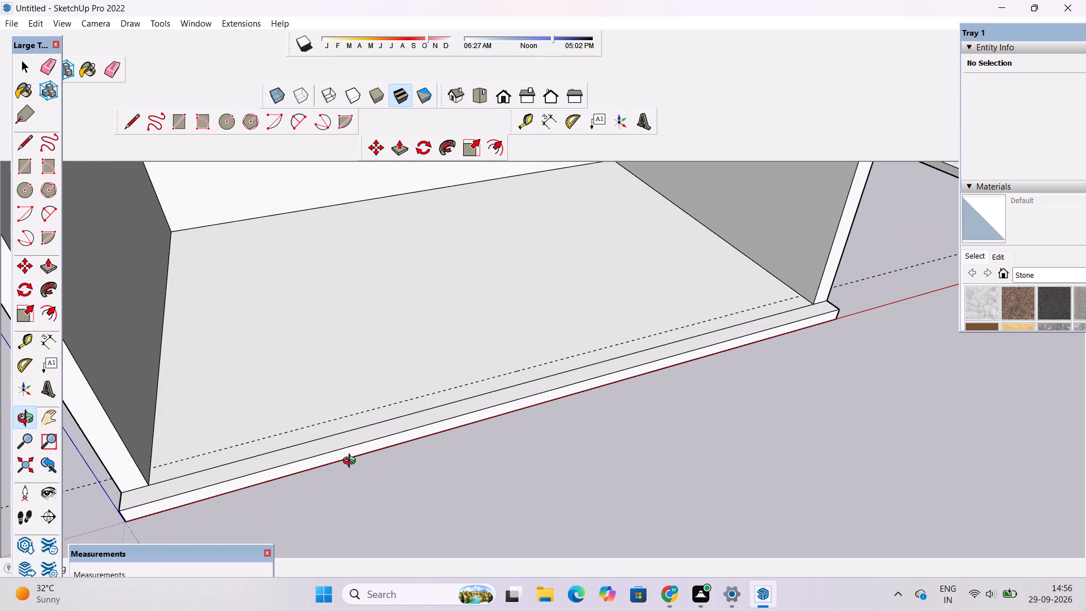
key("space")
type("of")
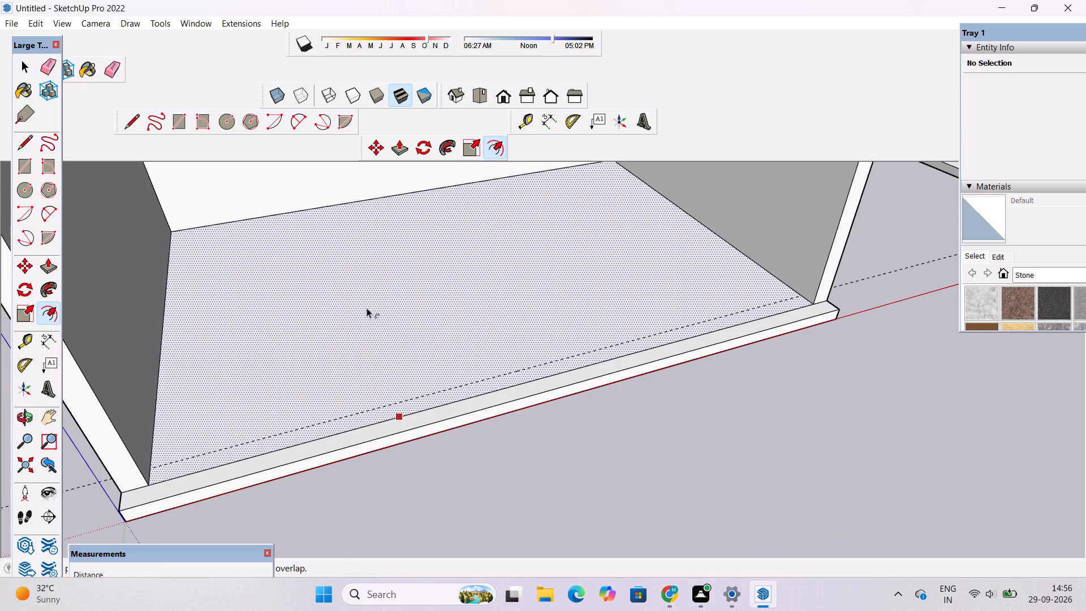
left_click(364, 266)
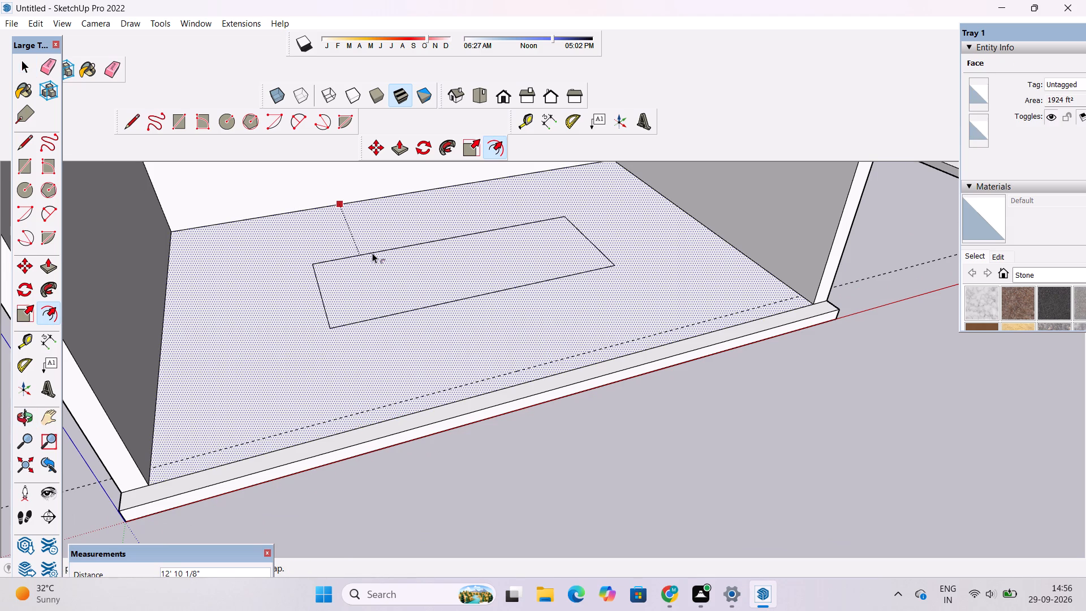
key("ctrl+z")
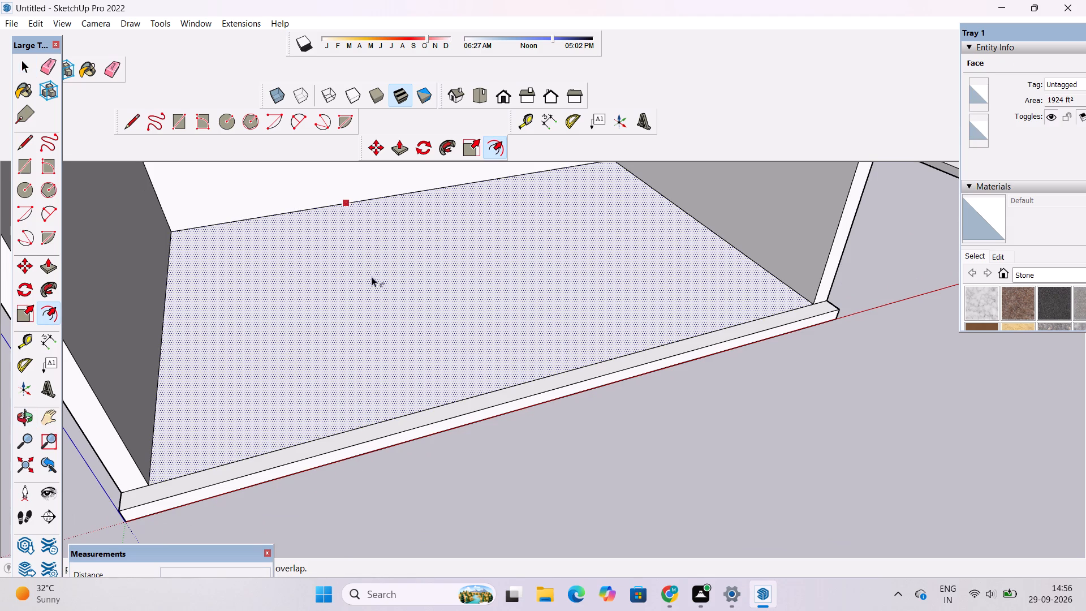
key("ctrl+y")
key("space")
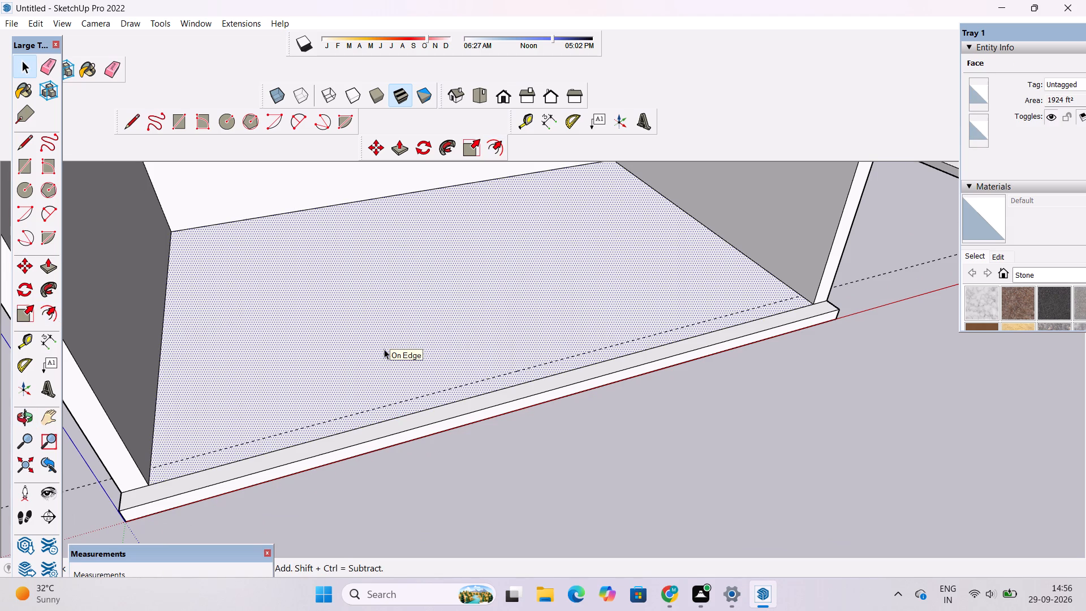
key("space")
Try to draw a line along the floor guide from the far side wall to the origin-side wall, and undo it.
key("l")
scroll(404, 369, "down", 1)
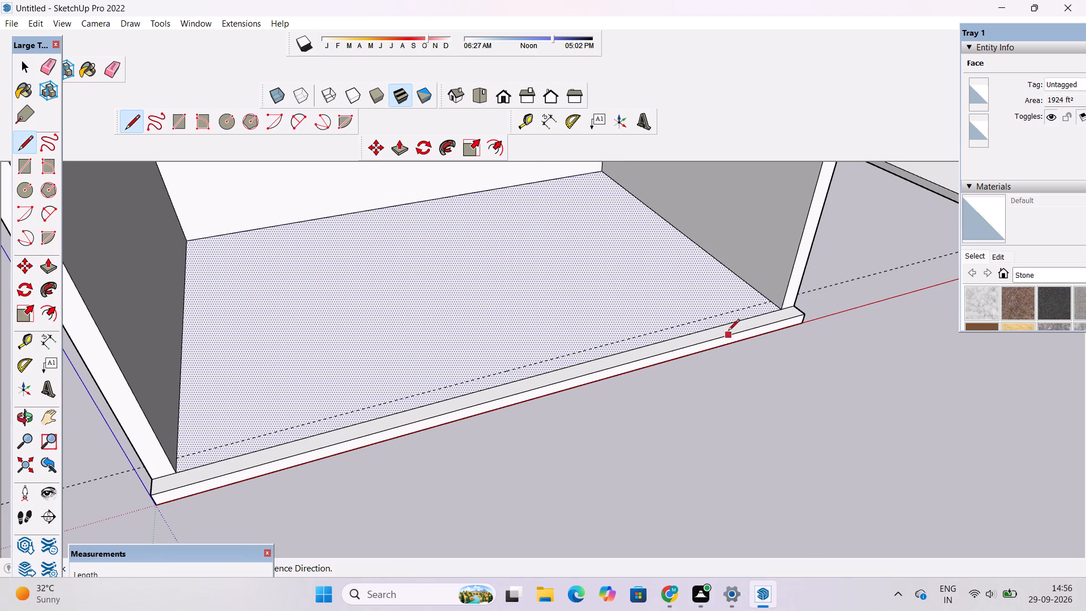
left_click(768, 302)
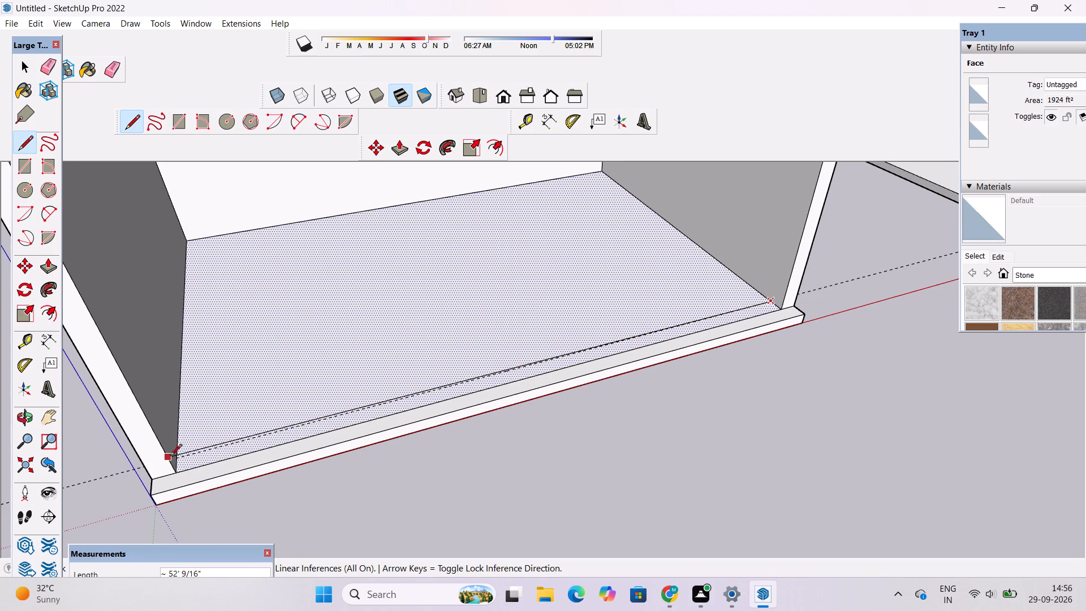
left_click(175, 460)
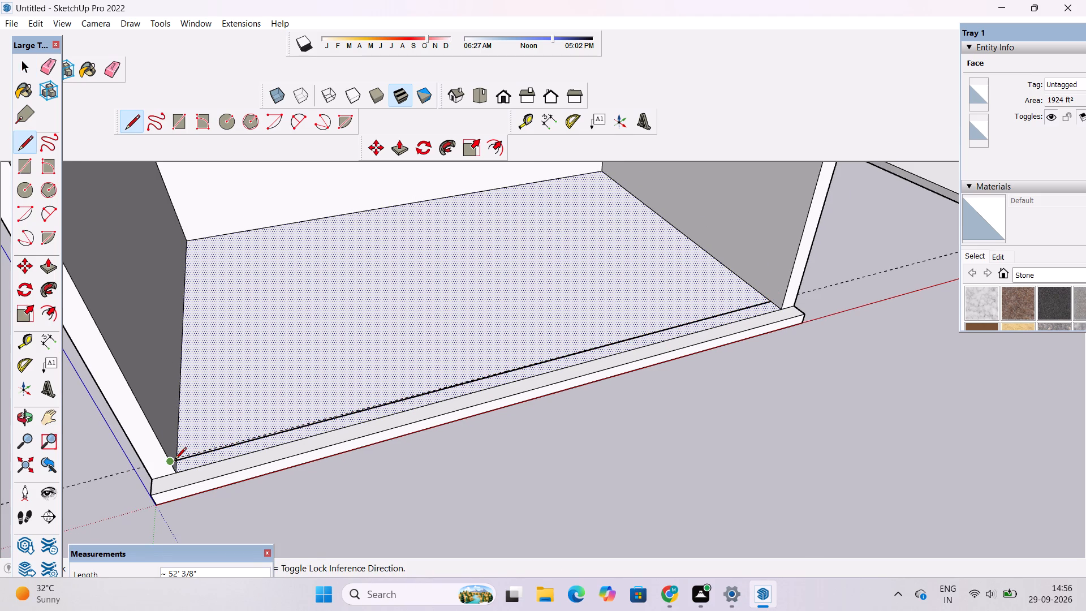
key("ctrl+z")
Draw a line across the floor exactly along the guide, from the origin-side wall to the opposite side wall.
left_click(177, 457)
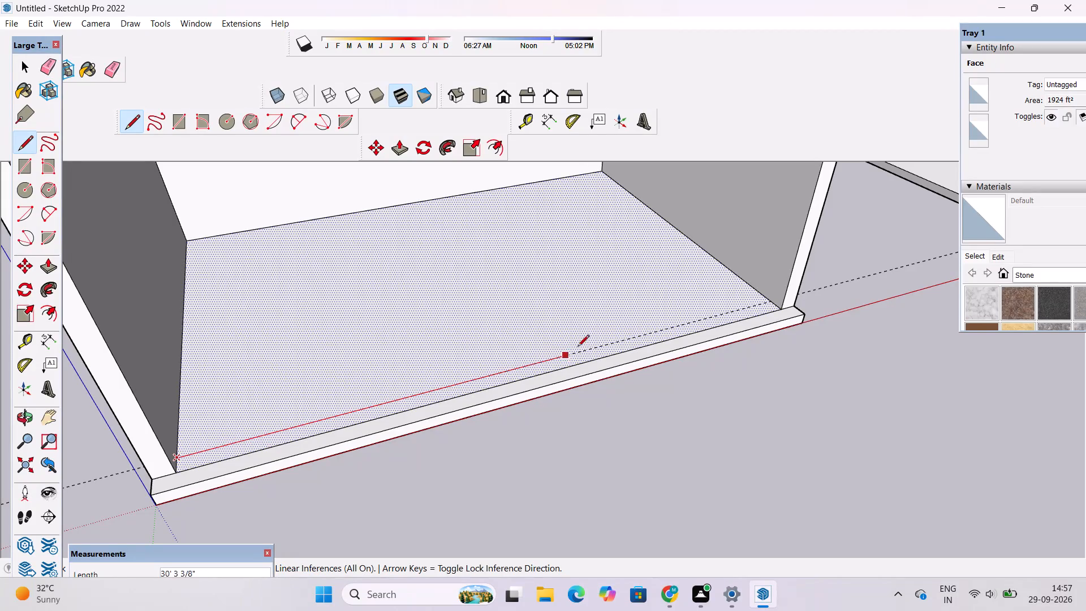
left_click(768, 300)
key("space")
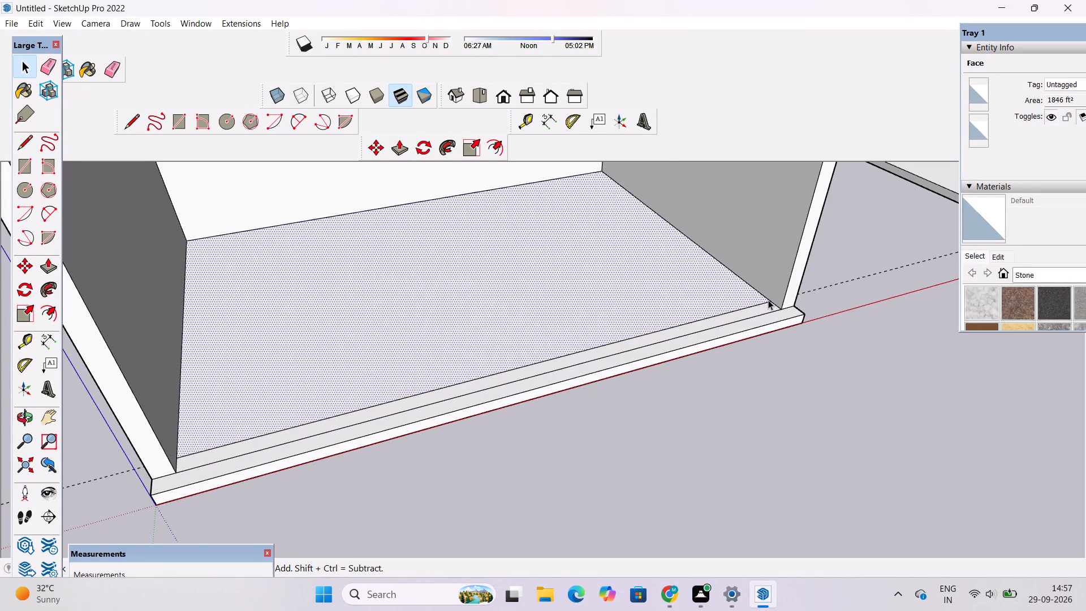
Examine the divided floor and the strip along the open front from above and from the side.
key("o")
scroll(750, 331, "down", 3)
left_click_drag(640, 333, 677, 427, "shift")
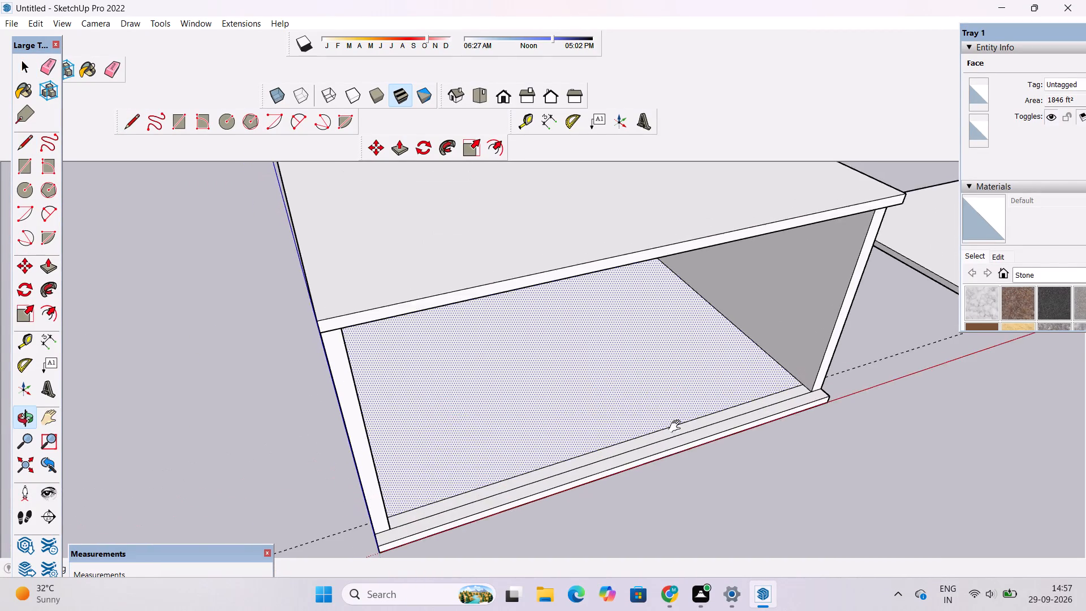
left_click_drag(677, 427, 679, 412, "shift")
left_click_drag(673, 453, 667, 377)
scroll(666, 402, "up", 3)
left_click_drag(655, 408, 758, 405)
left_click_drag(740, 406, 677, 421, "shift")
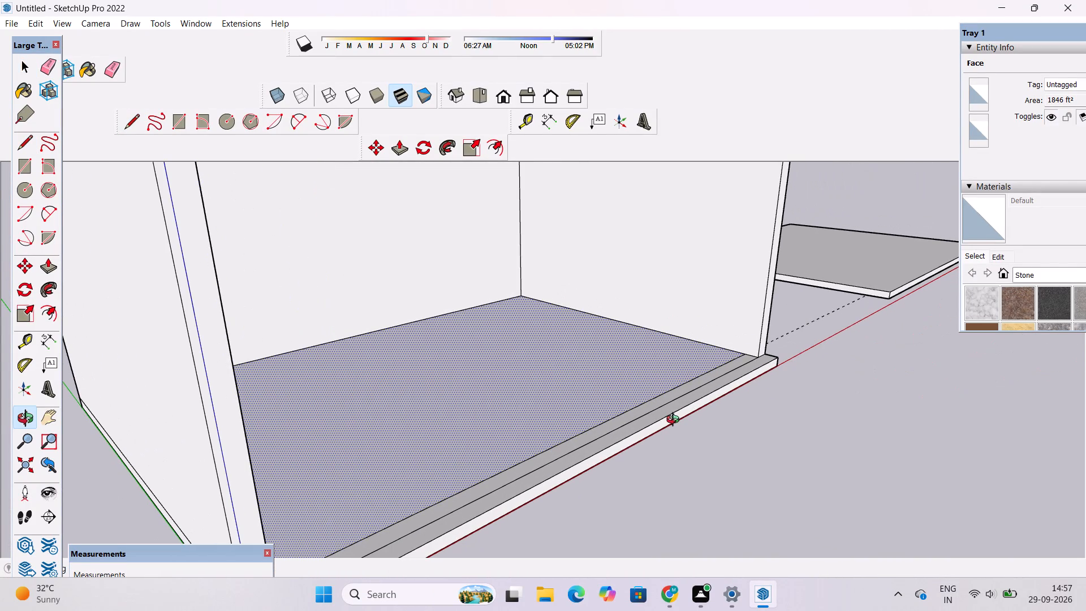
scroll(635, 409, "down", 1)
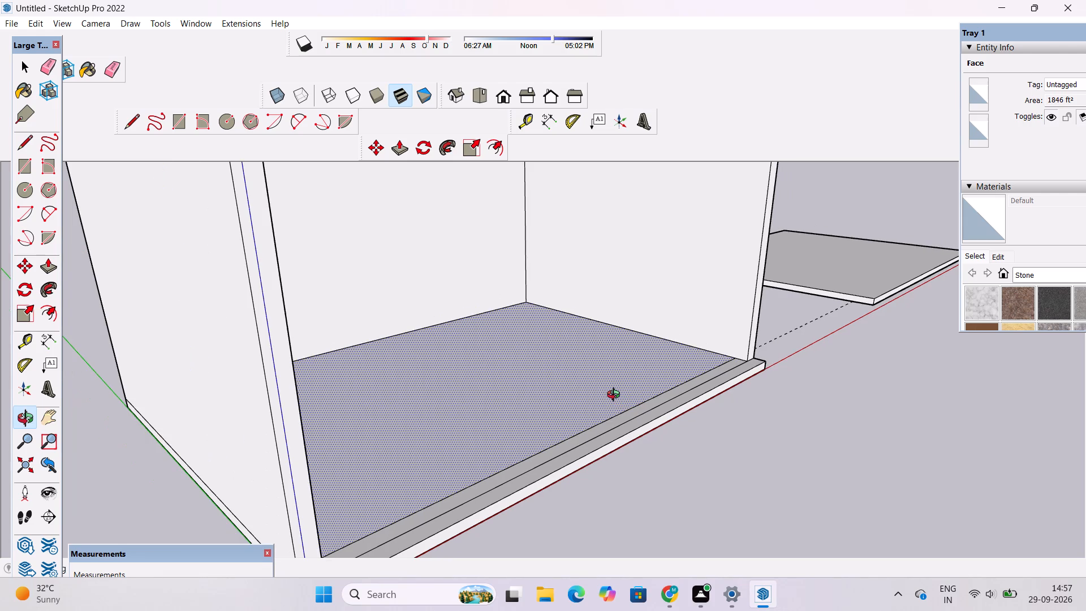
left_click_drag(594, 421, 553, 445)
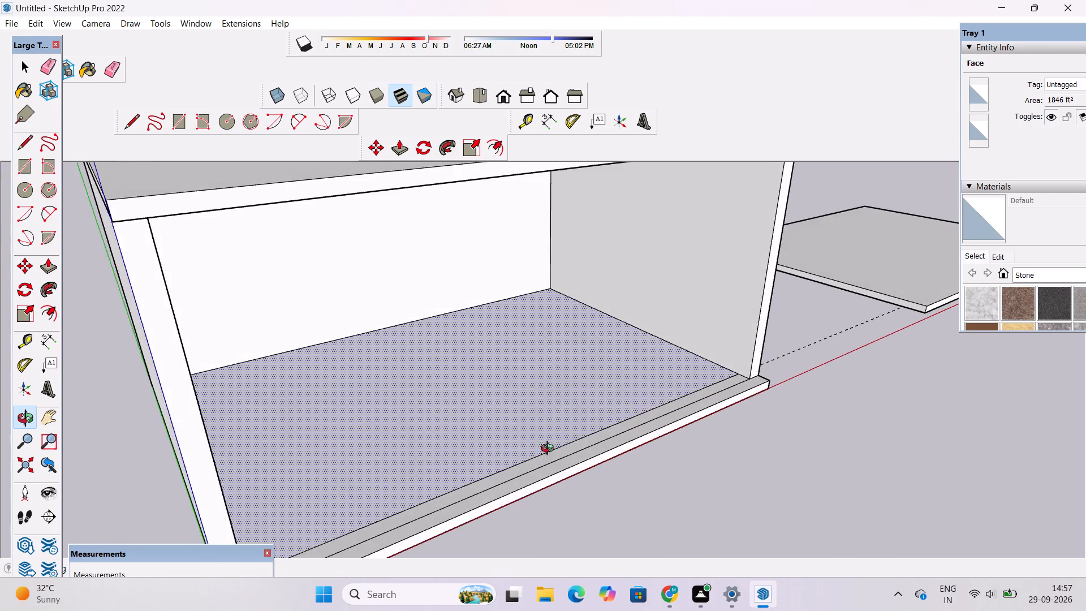
left_click_drag(547, 454, 563, 365, "shift")
scroll(562, 364, "down", 4)
left_click_drag(547, 397, 529, 422)
Erase the guide line extending past the walls along the floor's front strip.
scroll(362, 451, "up", 5)
left_click_drag(365, 442, 404, 437, "shift")
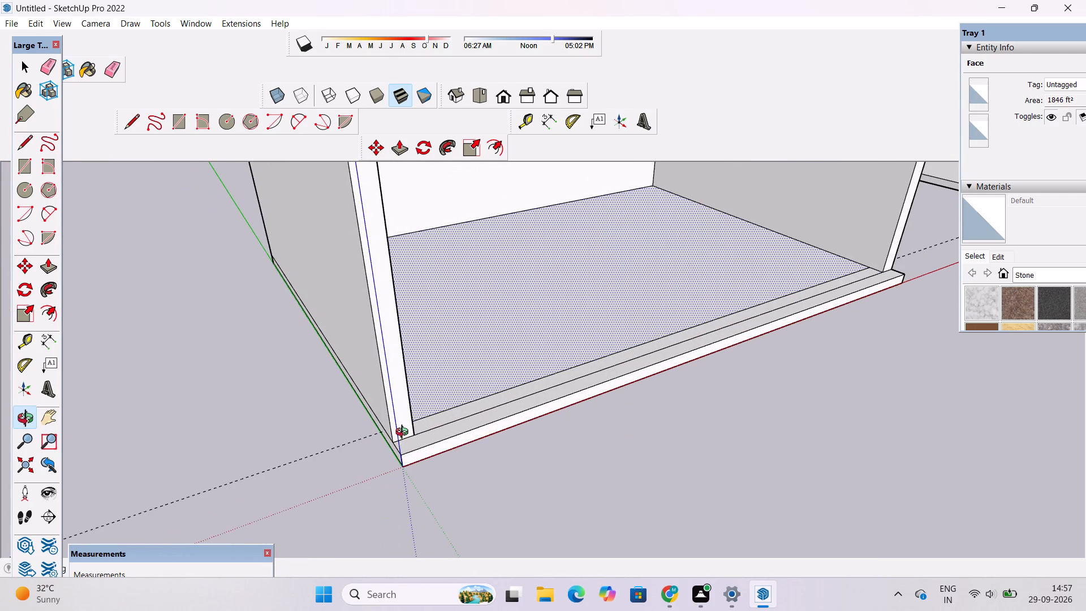
key("e")
left_click_drag(313, 441, 312, 463)
Examine the floor's front strip up close and the whole roofed shell with the spare slab.
key("o")
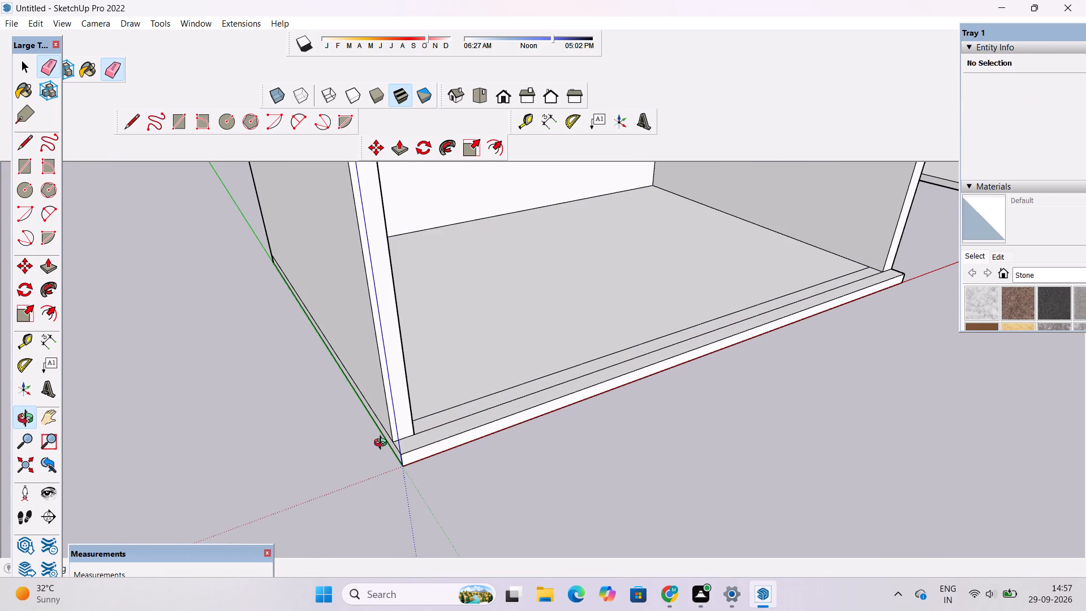
left_click_drag(429, 439, 269, 492, "shift")
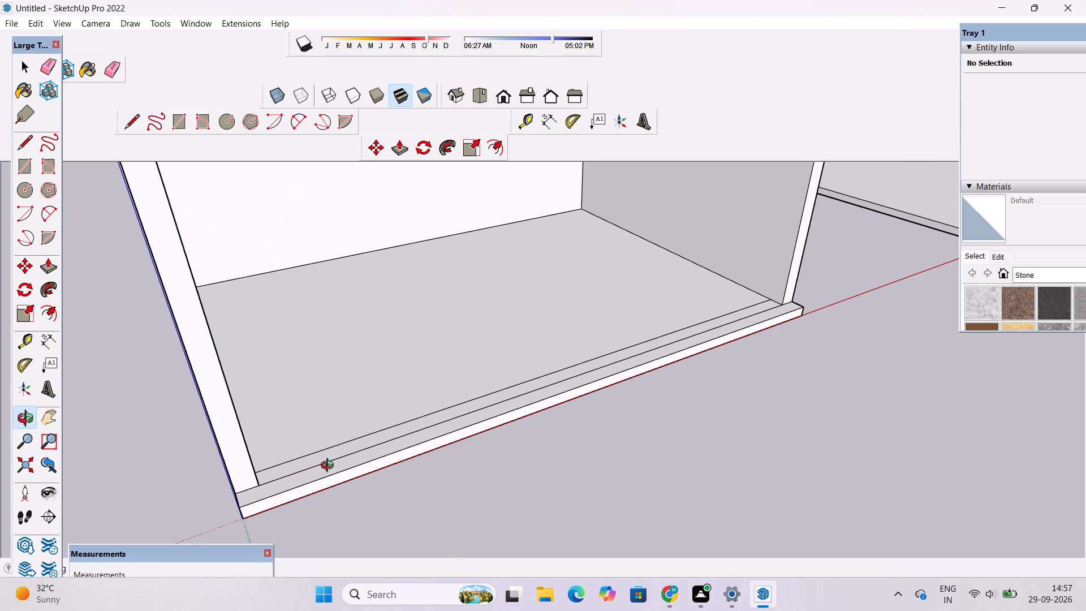
left_click_drag(346, 463, 354, 489, "shift")
left_click_drag(354, 489, 324, 428)
scroll(322, 412, "down", 5)
left_click_drag(375, 424, 378, 463, "shift")
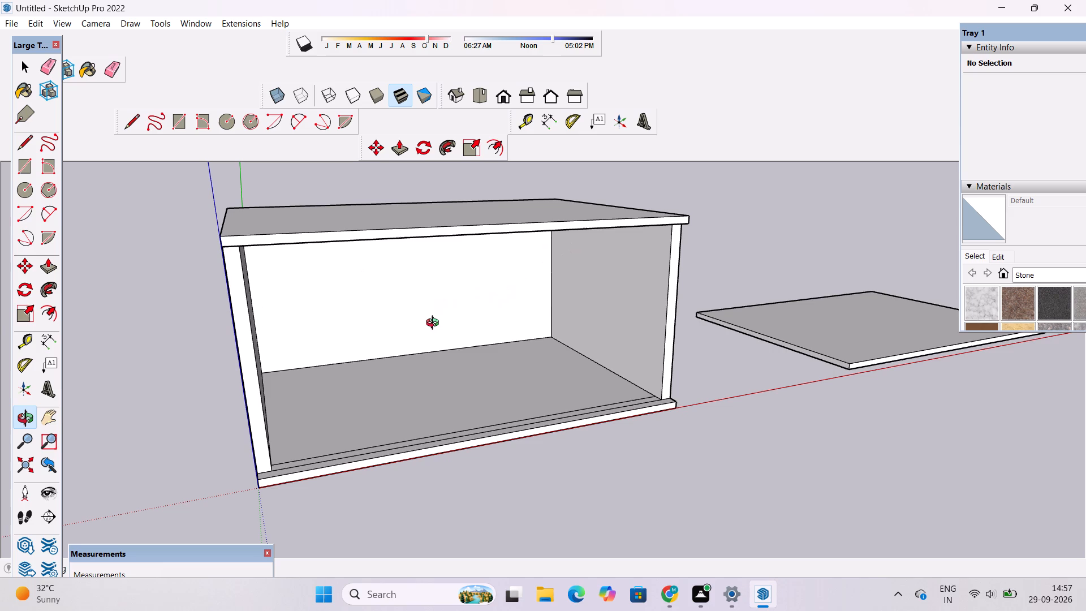
scroll(496, 316, "down", 2)
left_click_drag(523, 307, 513, 313, "shift")
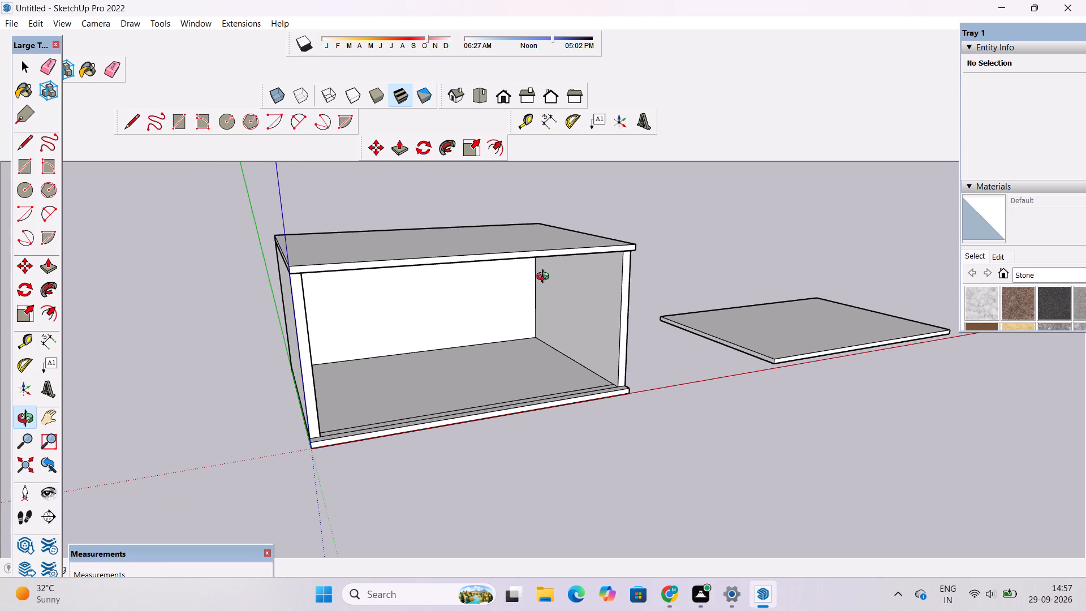
Examine the roofed shell's open front and the marked floor strip from several angles.
scroll(497, 275, "up", 1)
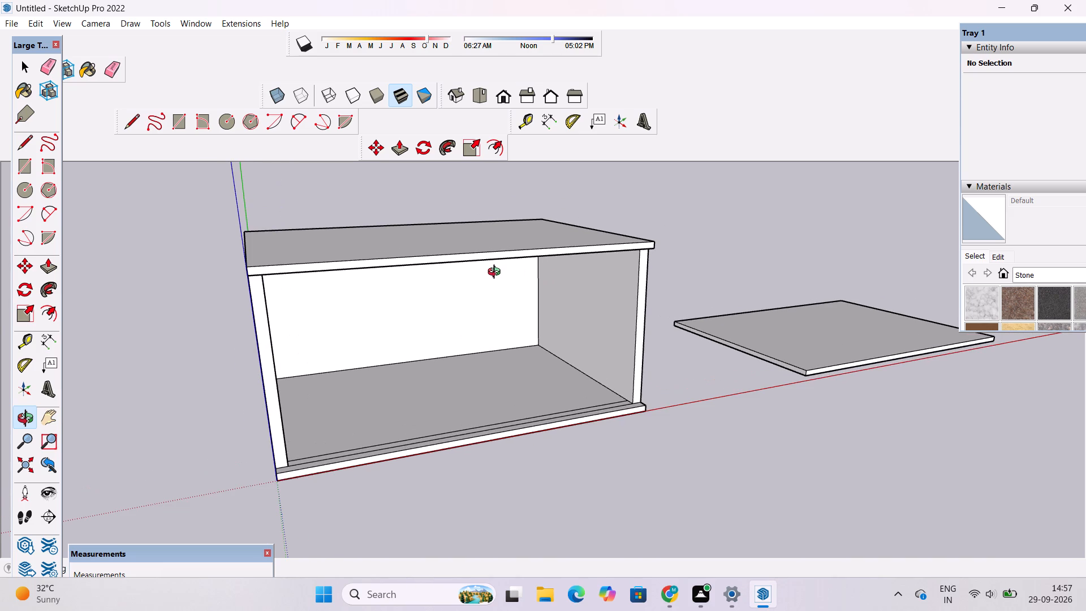
left_click_drag(536, 303, 504, 313)
left_click_drag(355, 329, 355, 328)
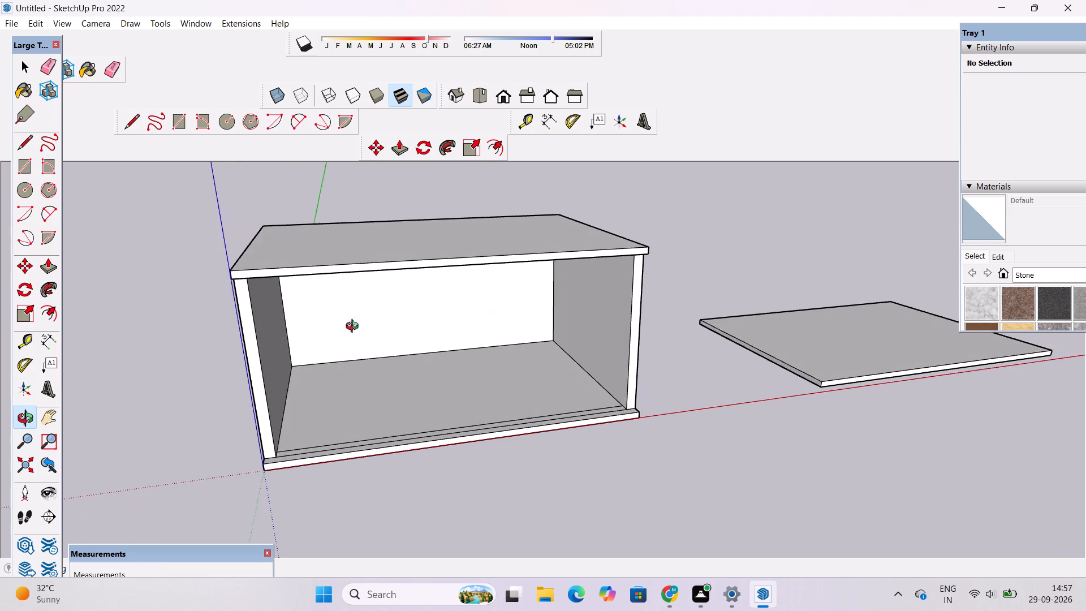
left_click_drag(355, 328, 406, 314)
scroll(383, 328, "up", 1)
left_click_drag(334, 333, 370, 325, "shift")
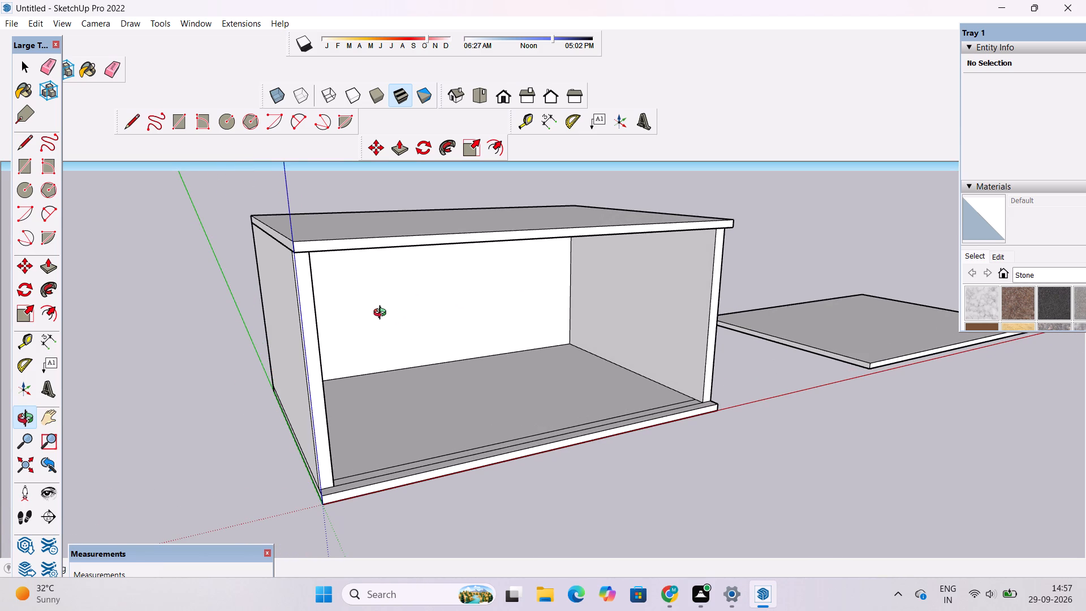
left_click_drag(342, 322, 410, 333)
scroll(493, 335, "up", 1)
left_click_drag(580, 307, 471, 309)
left_click_drag(434, 325, 444, 295, "shift")
left_click_drag(356, 355, 364, 311)
left_click_drag(363, 322, 410, 397, "shift")
left_click_drag(345, 384, 454, 413)
left_click_drag(456, 411, 387, 355, "shift")
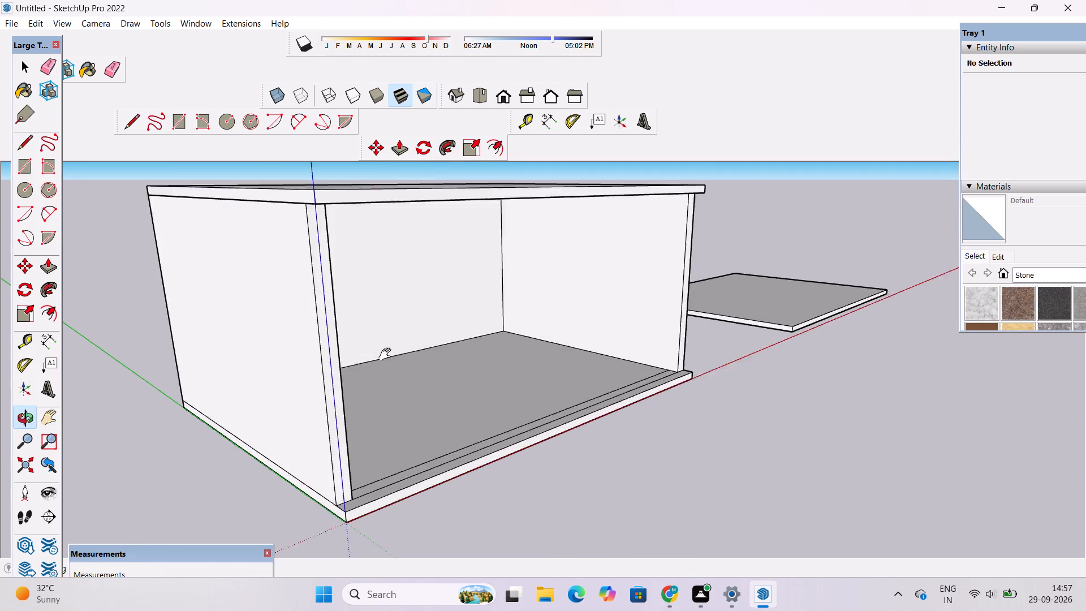
left_click_drag(387, 355, 379, 348, "shift")
Push/Pull the floor strip along the open front up 25' to the underside of the roof as a front wall.
scroll(351, 323, "down", 5)
left_click_drag(390, 349, 403, 418)
scroll(418, 423, "up", 2)
left_click_drag(450, 405, 439, 410)
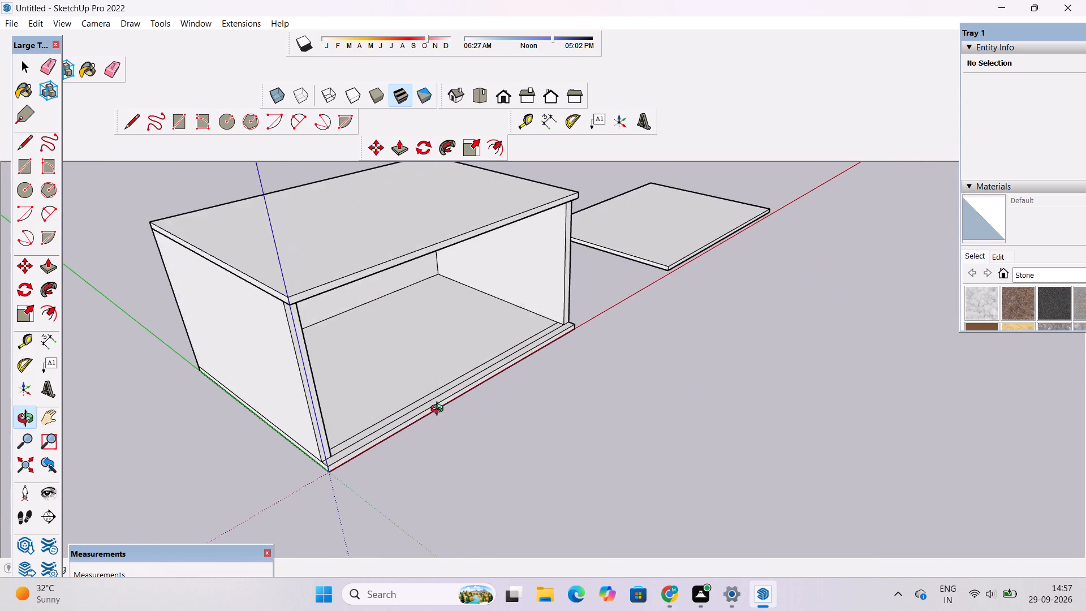
left_click_drag(439, 410, 404, 429)
scroll(370, 418, "up", 4)
left_click_drag(375, 412, 404, 458, "shift")
scroll(402, 456, "up", 1)
key("p")
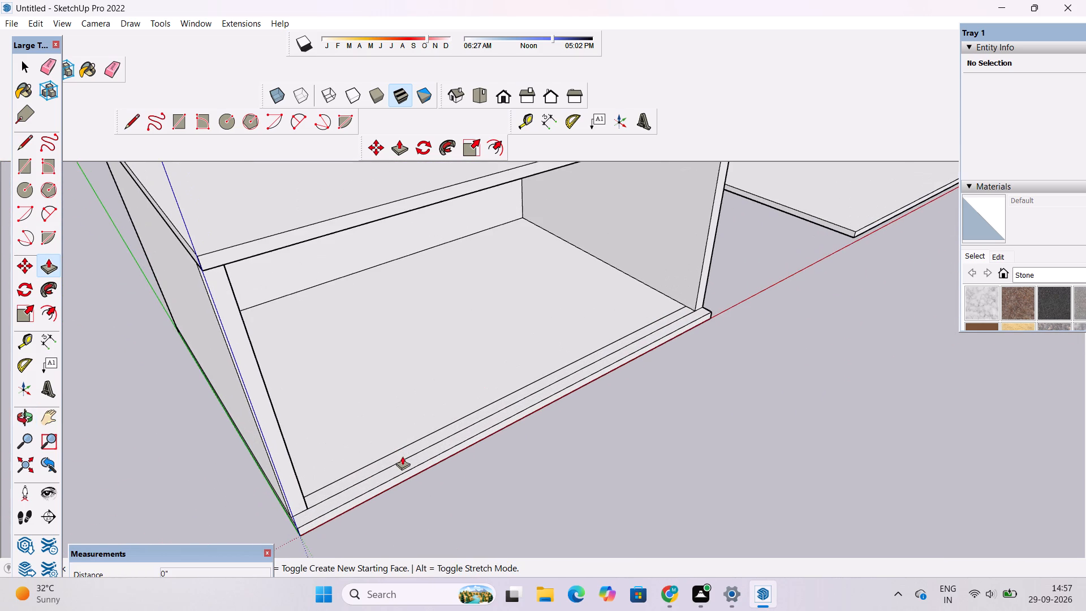
scroll(401, 455, "up", 1)
left_click(395, 452)
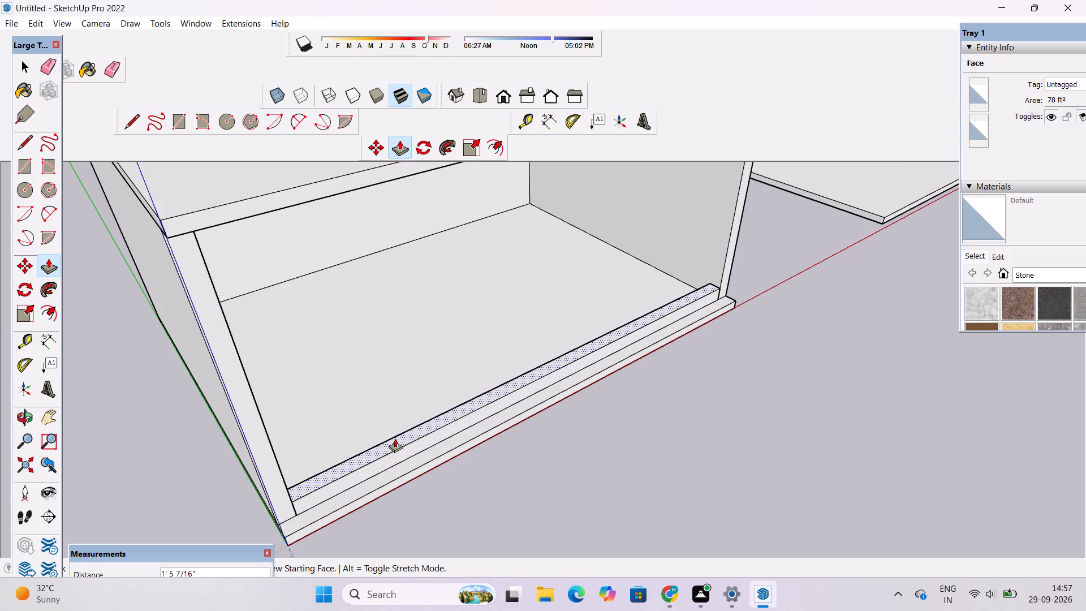
scroll(395, 438, "down", 4)
scroll(334, 329, "up", 6)
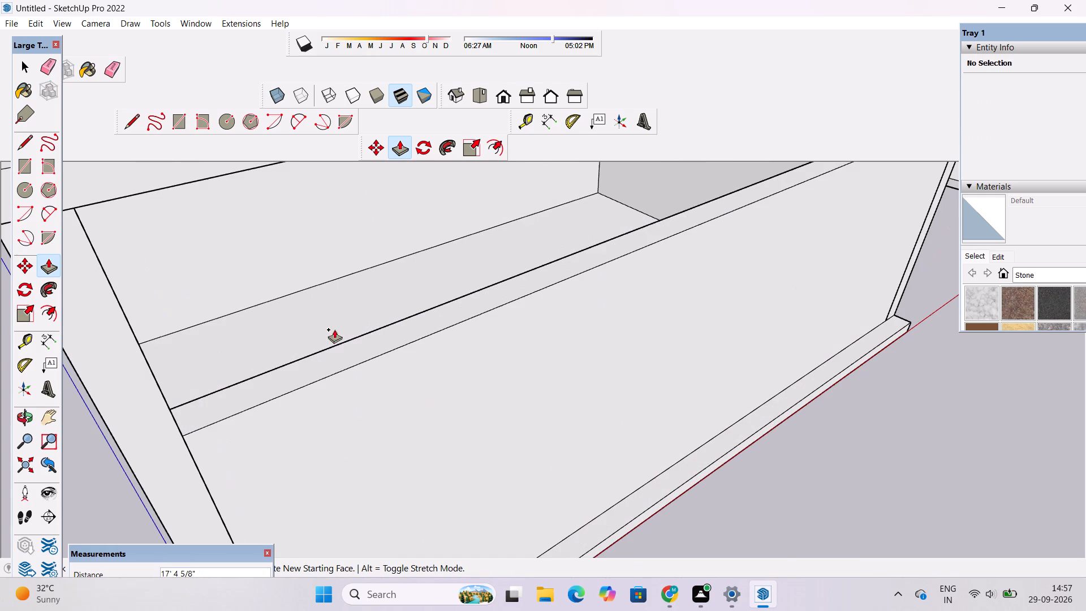
key("o")
left_click_drag(344, 355, 325, 312)
scroll(324, 311, "down", 4)
left_click_drag(332, 320, 384, 432, "shift")
left_click_drag(386, 434, 370, 304, "shift")
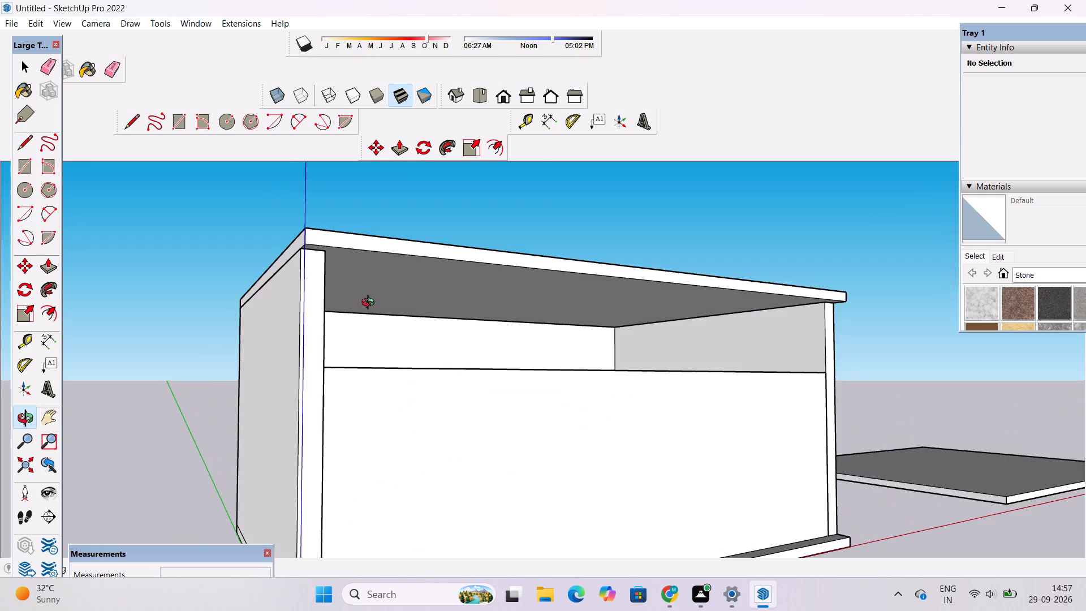
left_click_drag(370, 304, 370, 303, "shift")
scroll(372, 321, "up", 2)
key("p")
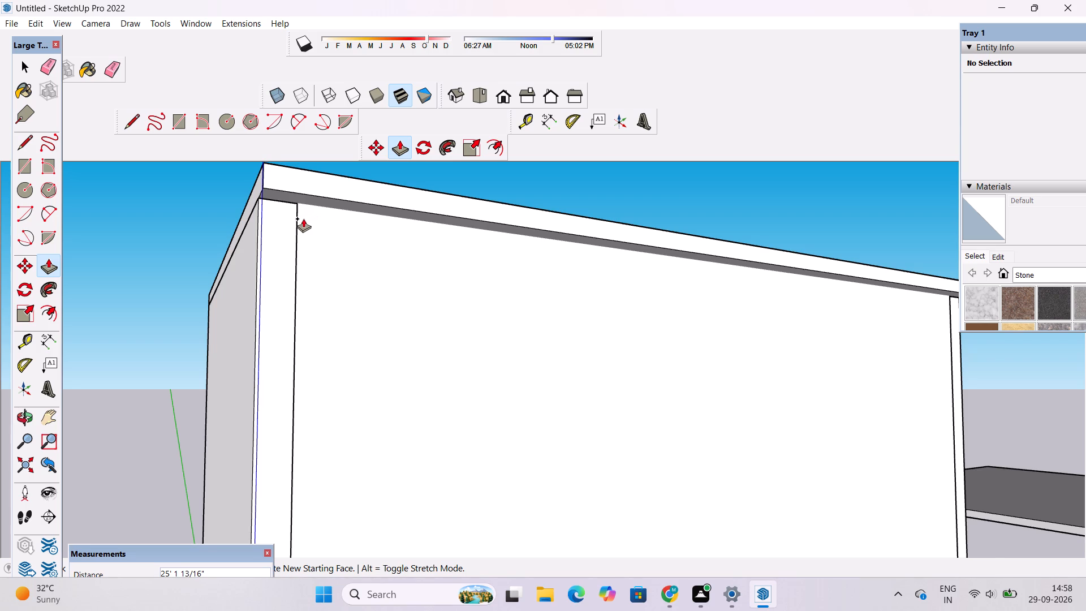
scroll(303, 218, "up", 1)
left_click(296, 203)
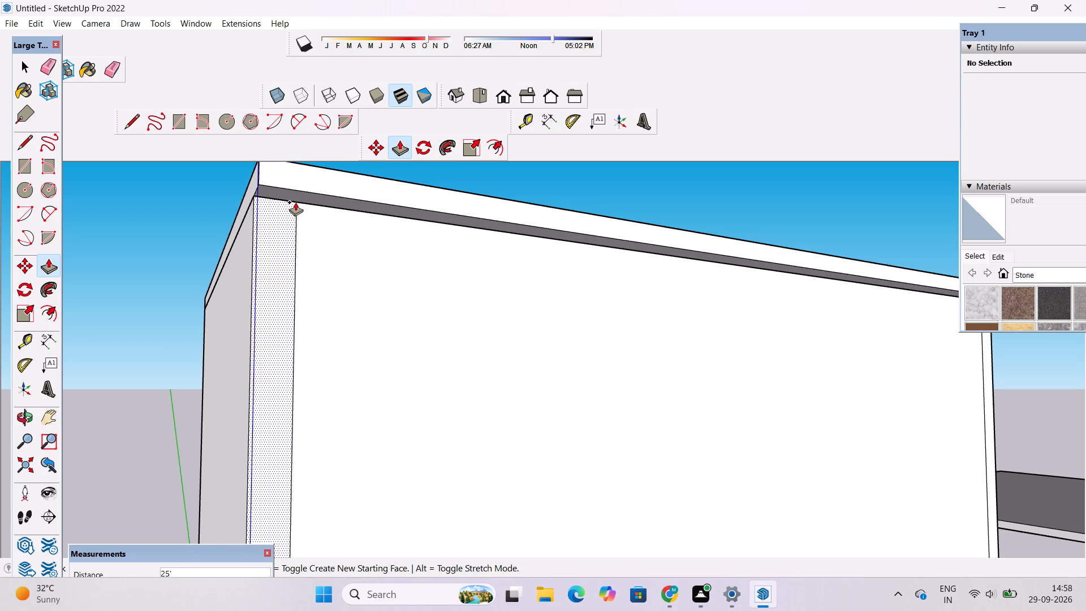
Examine the new front wall and its joints with both side walls from the front and both corners.
key("o")
scroll(295, 202, "down", 4)
left_click_drag(295, 210, 305, 276)
left_click_drag(309, 282, 311, 236)
left_click_drag(312, 263, 429, 274)
left_click_drag(513, 251, 453, 263)
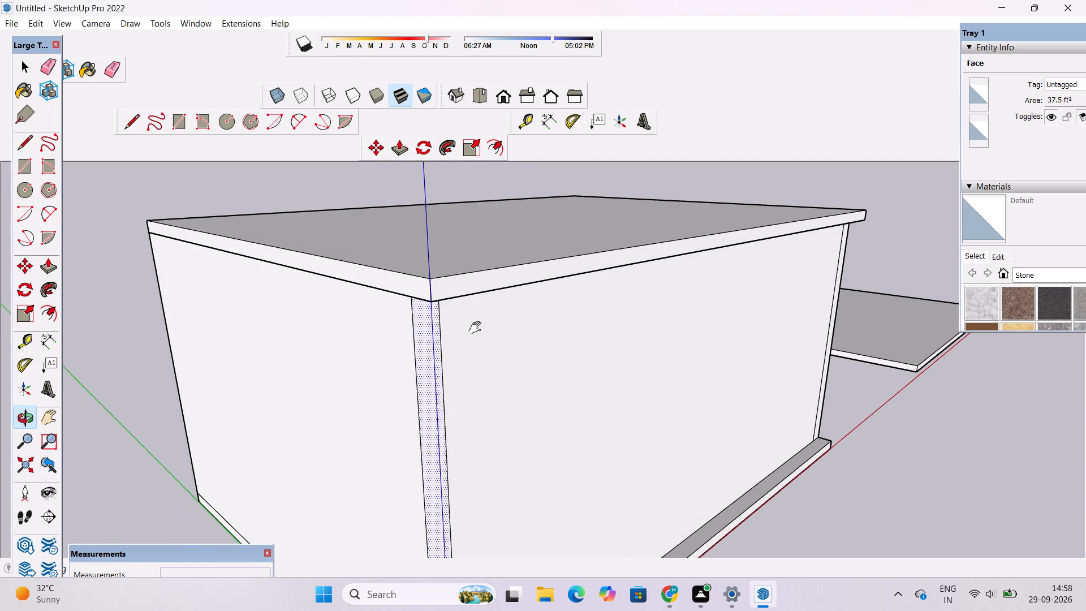
left_click_drag(477, 329, 436, 286, "shift")
scroll(409, 302, "down", 1)
left_click_drag(411, 313, 336, 277, "shift")
scroll(326, 277, "down", 4)
left_click_drag(327, 287, 262, 337)
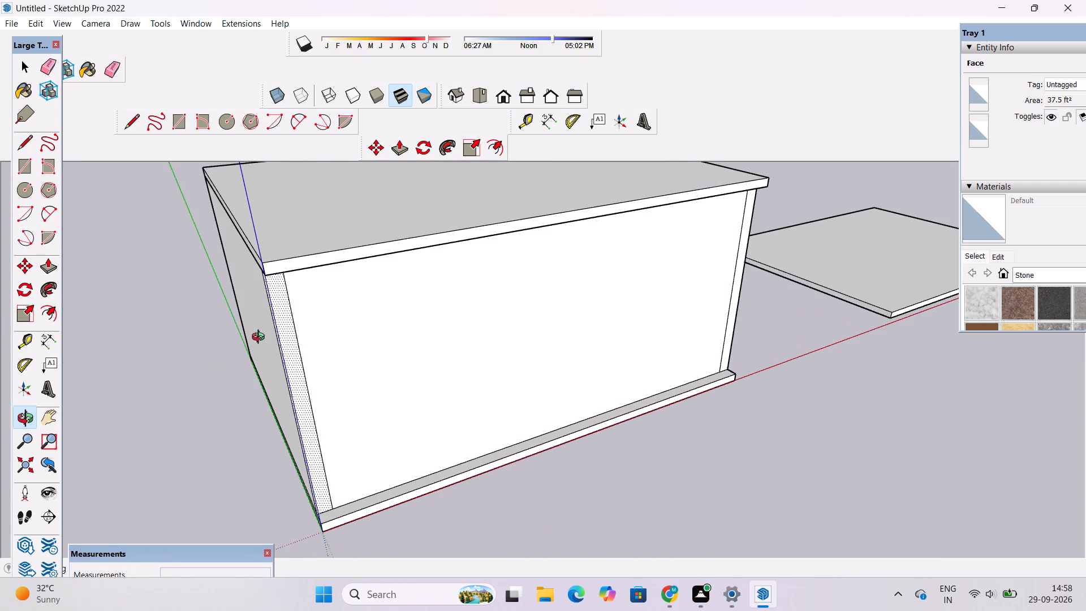
left_click_drag(686, 401, 681, 310)
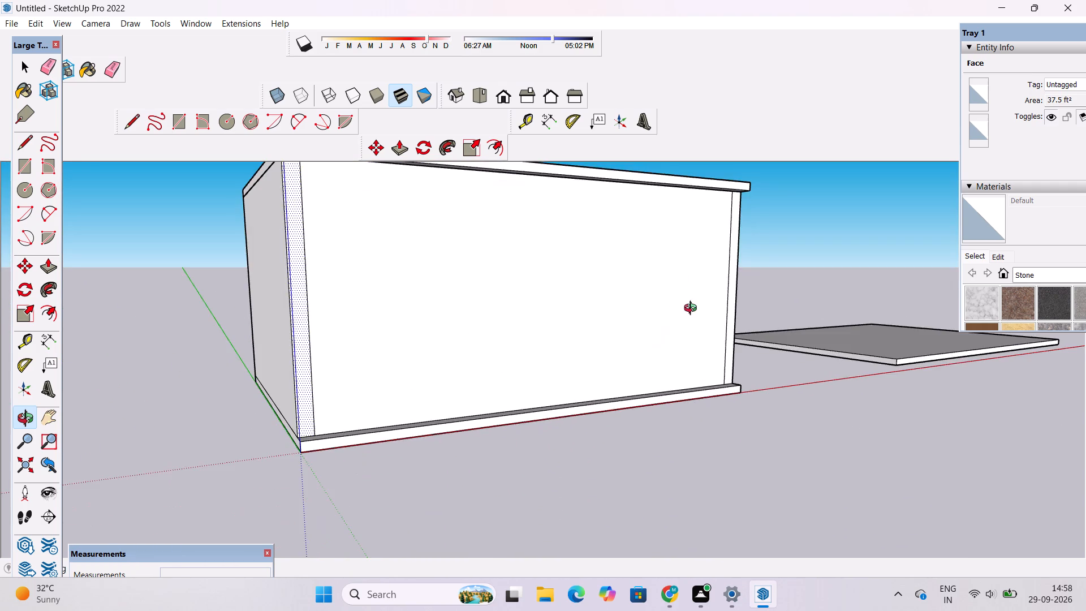
left_click_drag(707, 309, 661, 380, "shift")
left_click_drag(671, 428, 546, 392)
scroll(542, 384, "down", 4)
left_click_drag(553, 345, 612, 313)
left_click_drag(613, 318, 624, 411)
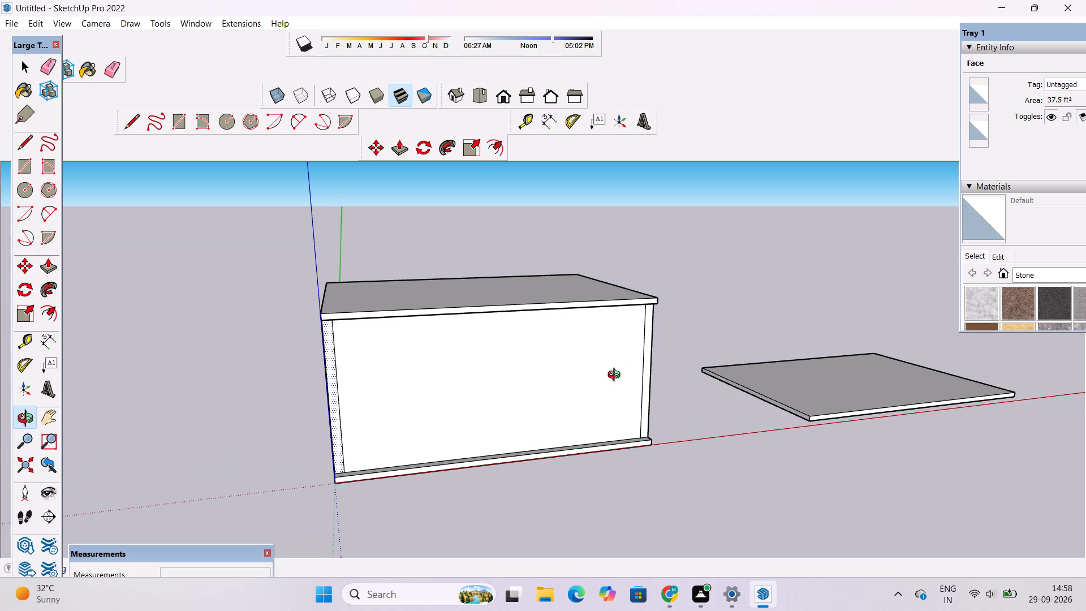
scroll(593, 376, "down", 4)
left_click_drag(653, 367, 625, 381)
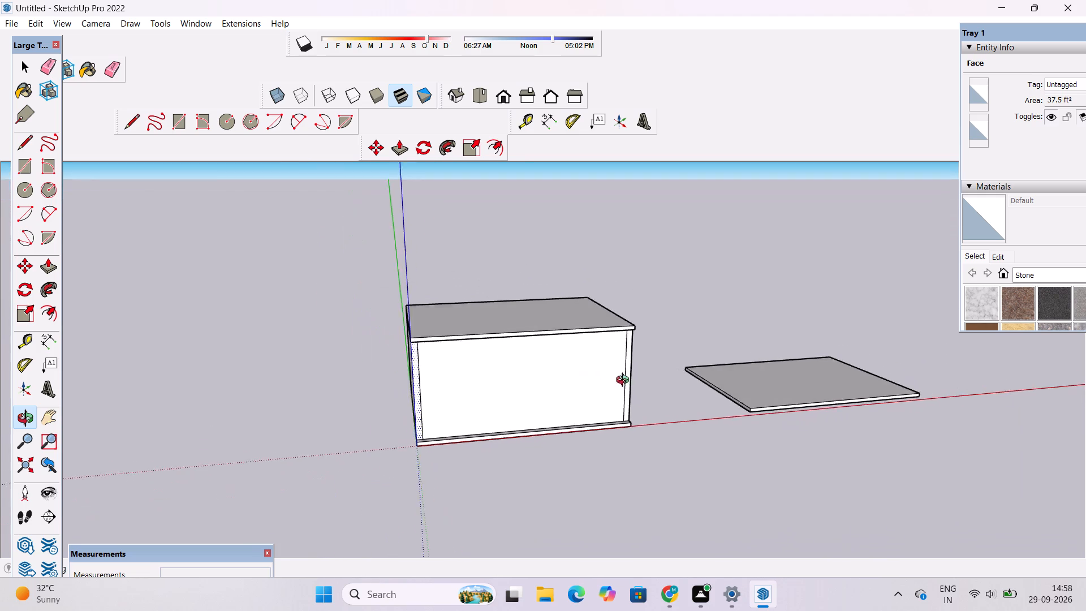
left_click_drag(625, 381, 618, 384)
scroll(576, 348, "up", 4)
left_click_drag(578, 382, 549, 350)
scroll(554, 350, "up", 4)
left_click_drag(580, 358, 574, 312)
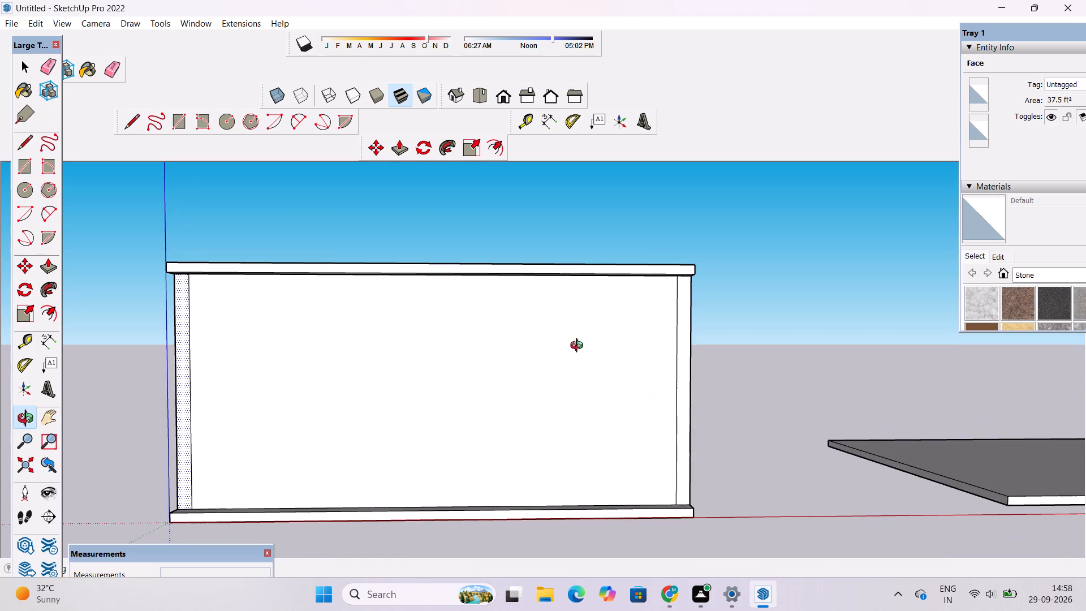
left_click_drag(663, 350, 546, 378)
left_click_drag(537, 412, 560, 397, "shift")
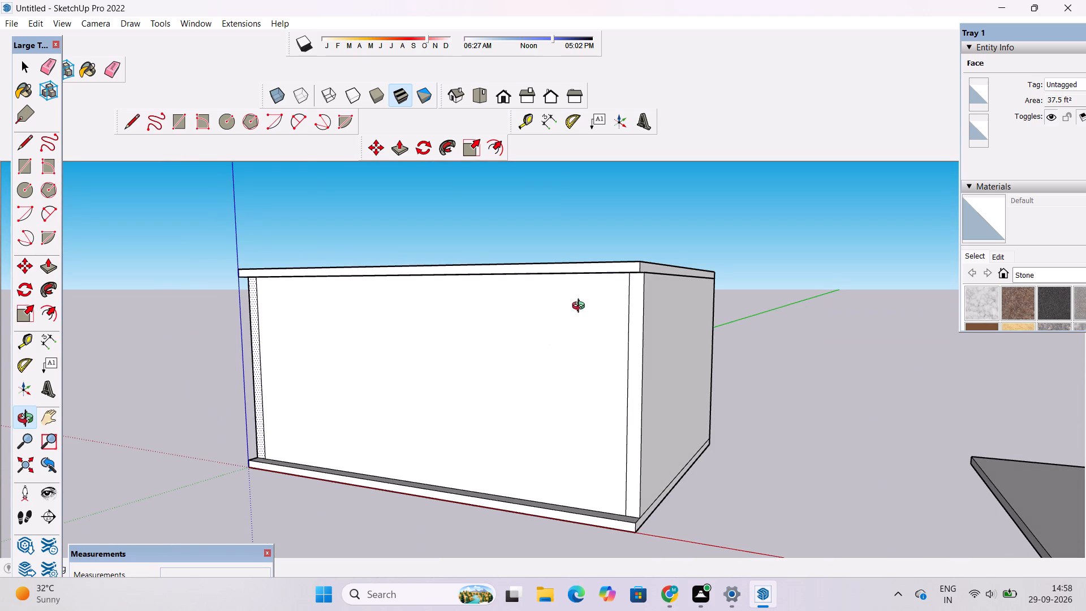
scroll(592, 347, "down", 4)
left_click_drag(627, 348, 572, 358)
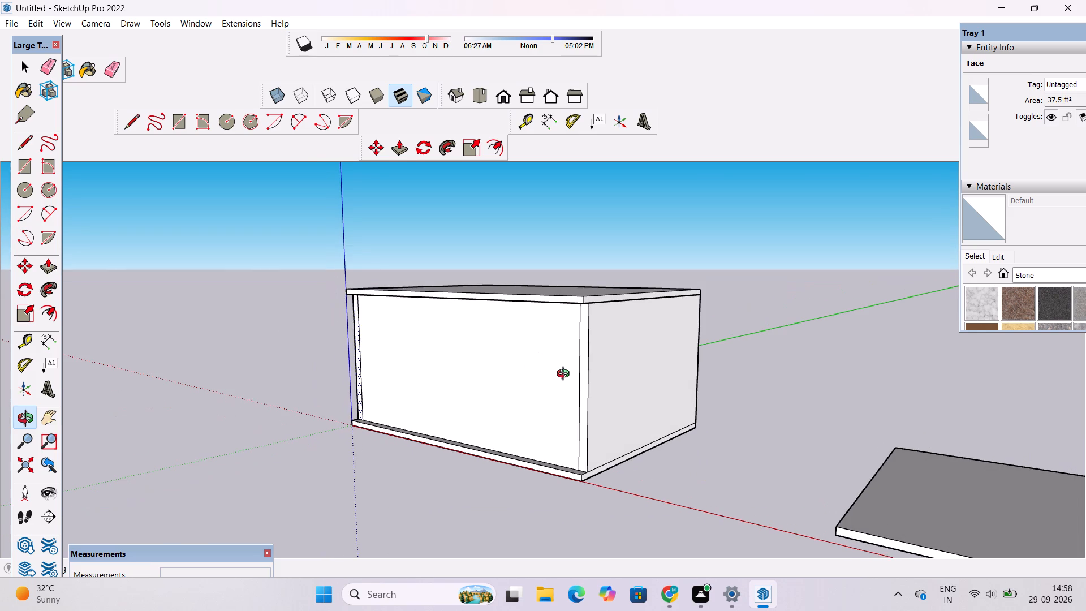
Erase the vertical seam between the new front wall and the end of the origin-side wall.
scroll(410, 389, "up", 2)
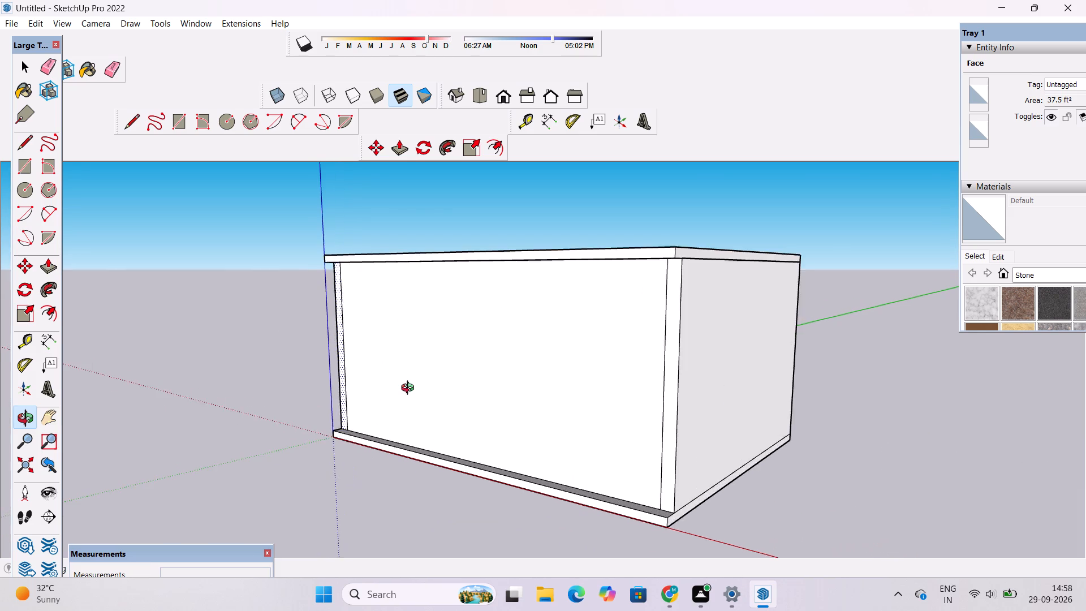
scroll(410, 389, "up", 4)
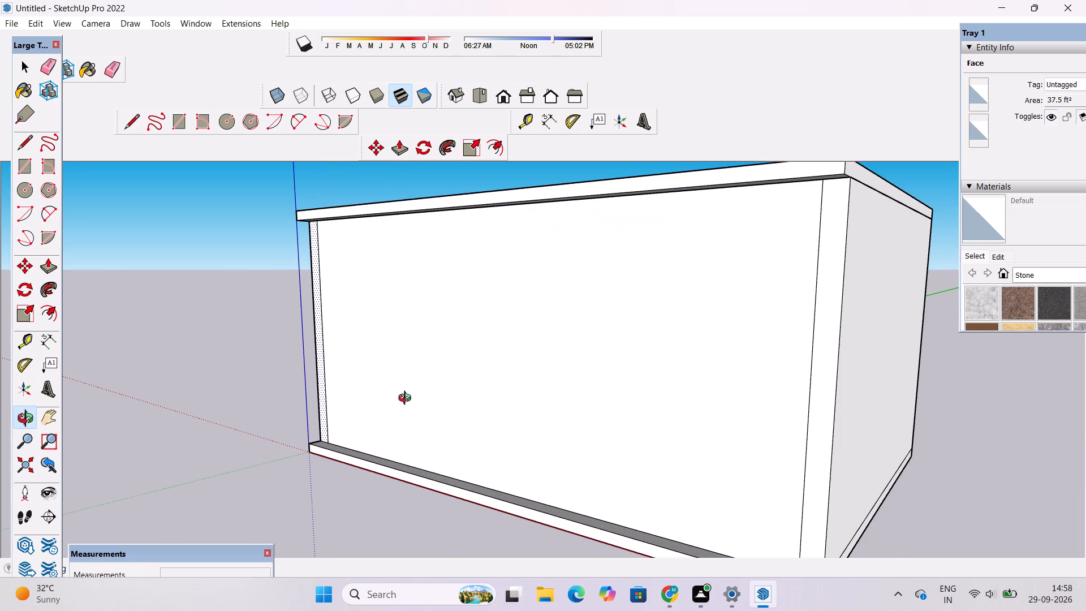
left_click_drag(405, 405, 431, 354, "shift")
left_click_drag(300, 418, 414, 384)
left_click_drag(415, 388, 239, 501, "shift")
scroll(206, 461, "down", 4)
left_click_drag(309, 463, 145, 528)
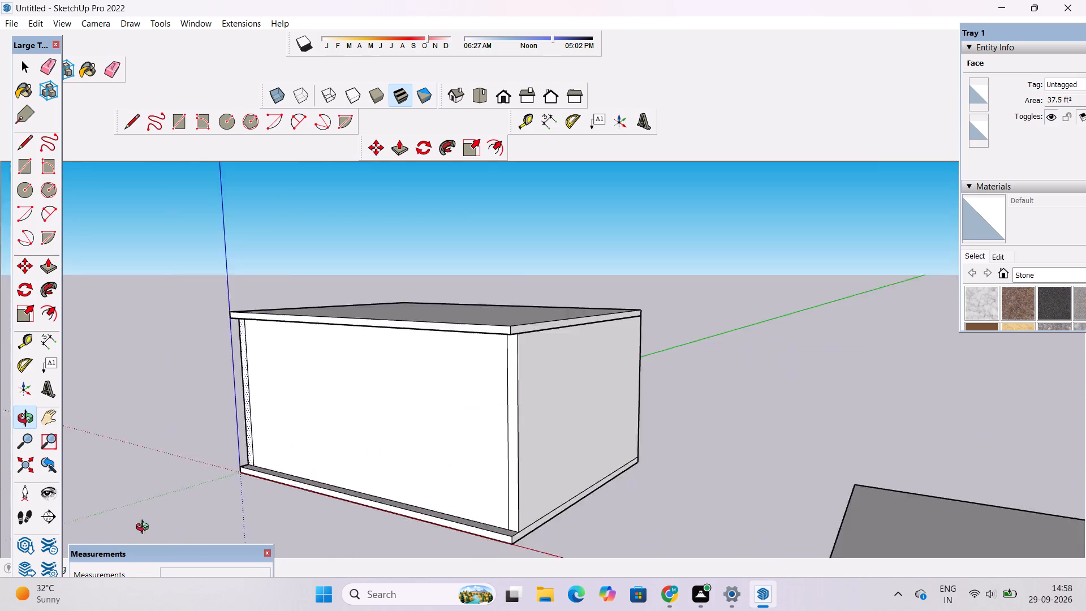
left_click_drag(145, 528, 119, 536)
scroll(163, 491, "up", 3)
left_click_drag(230, 463, 262, 453, "shift")
left_click_drag(272, 457, 368, 438)
left_click_drag(369, 436, 232, 473, "shift")
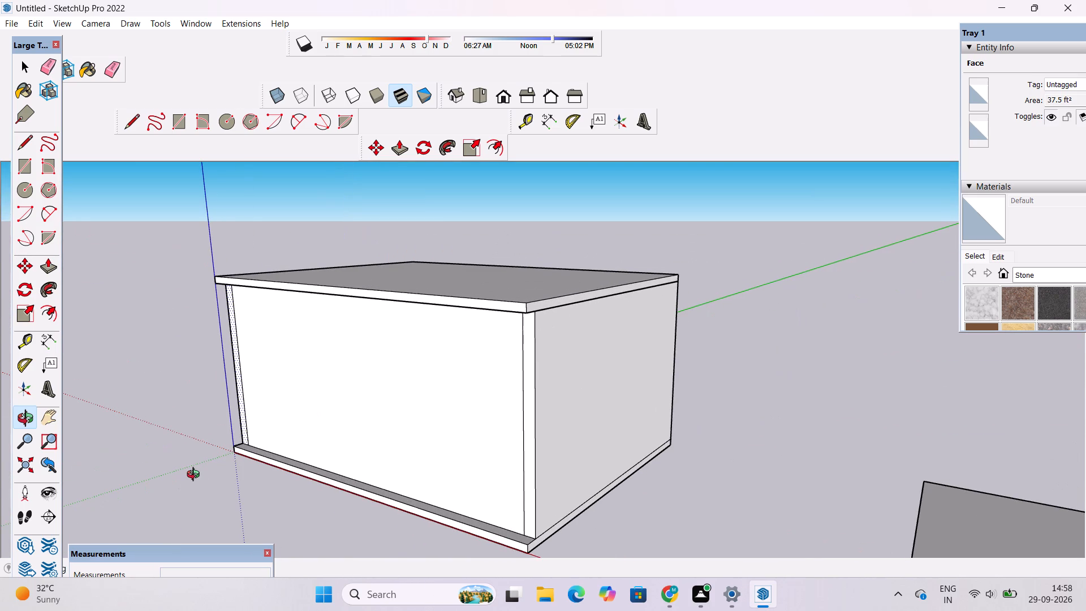
key("e")
scroll(189, 448, "up", 3)
left_click_drag(277, 394, 261, 414)
Erase the vertical seam between the front wall and the end of the side wall opposite the origin.
scroll(263, 418, "down", 3)
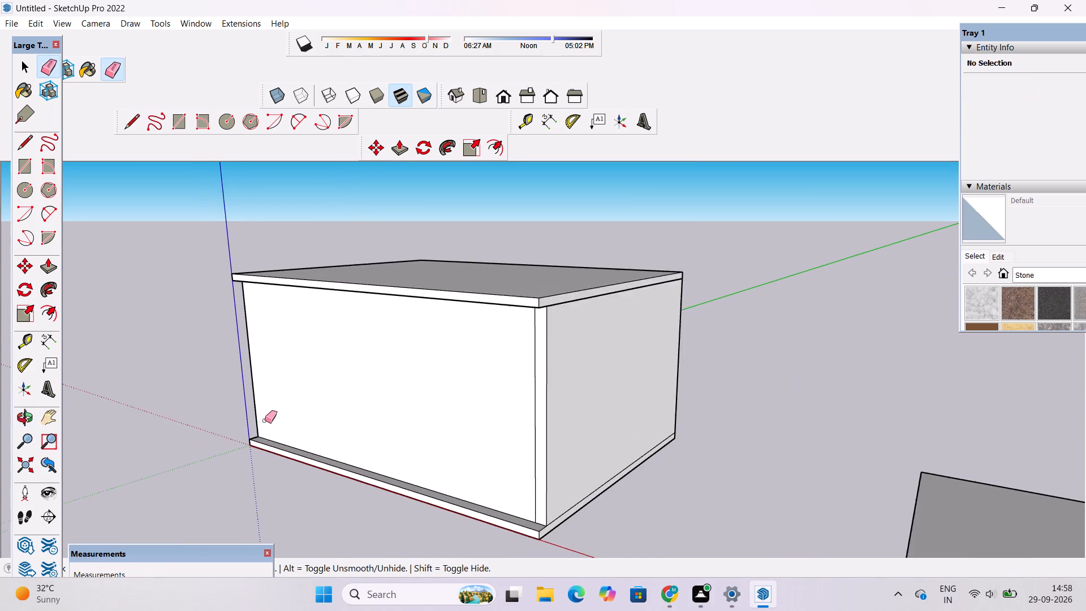
scroll(265, 420, "down", 1)
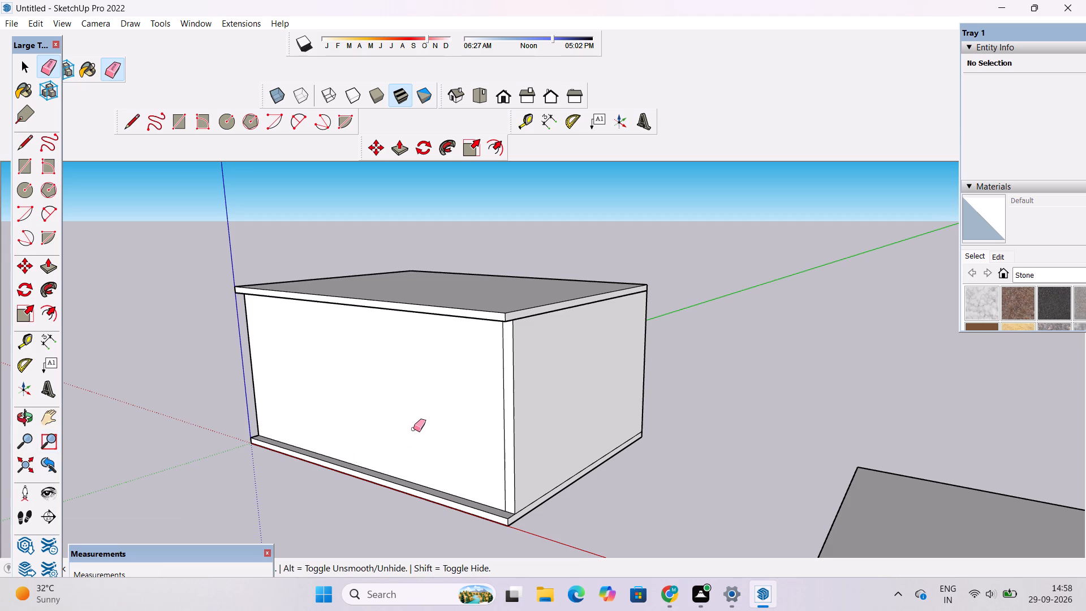
scroll(411, 415, "up", 4)
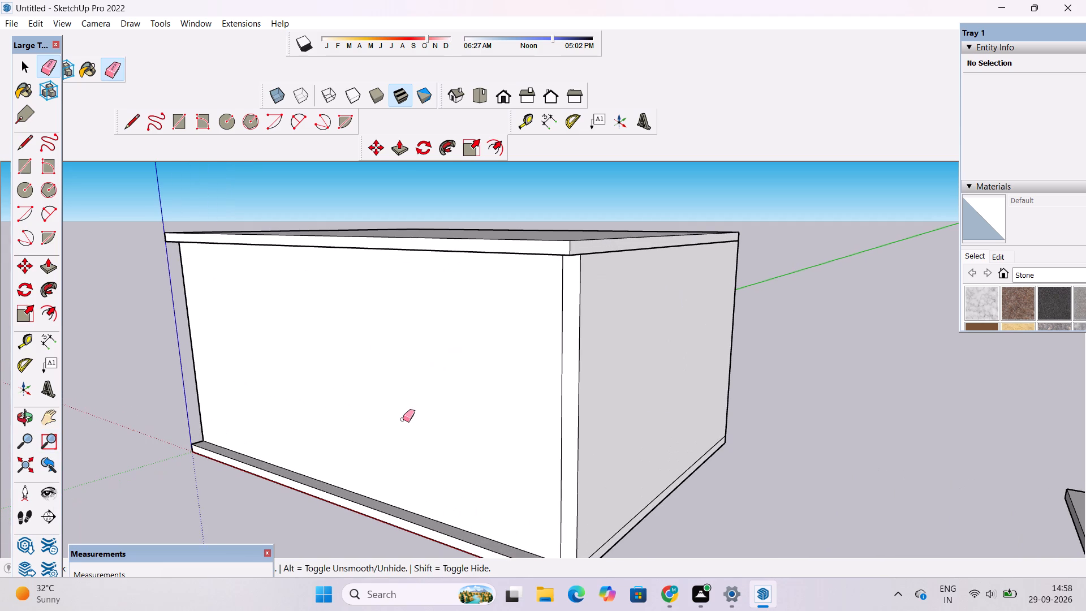
scroll(403, 419, "up", 3)
scroll(355, 406, "down", 2)
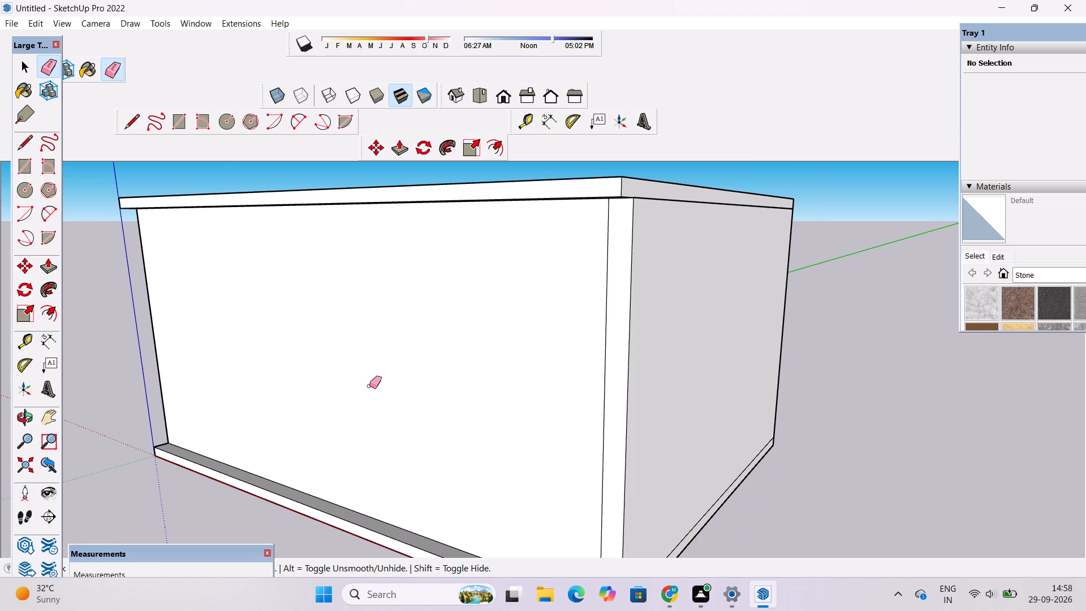
scroll(594, 352, "up", 3)
left_click_drag(577, 338, 562, 350)
Examine the enclosed building from the front, the origin-side wall and the front corner.
key("o")
scroll(546, 401, "down", 6)
scroll(548, 407, "up", 1)
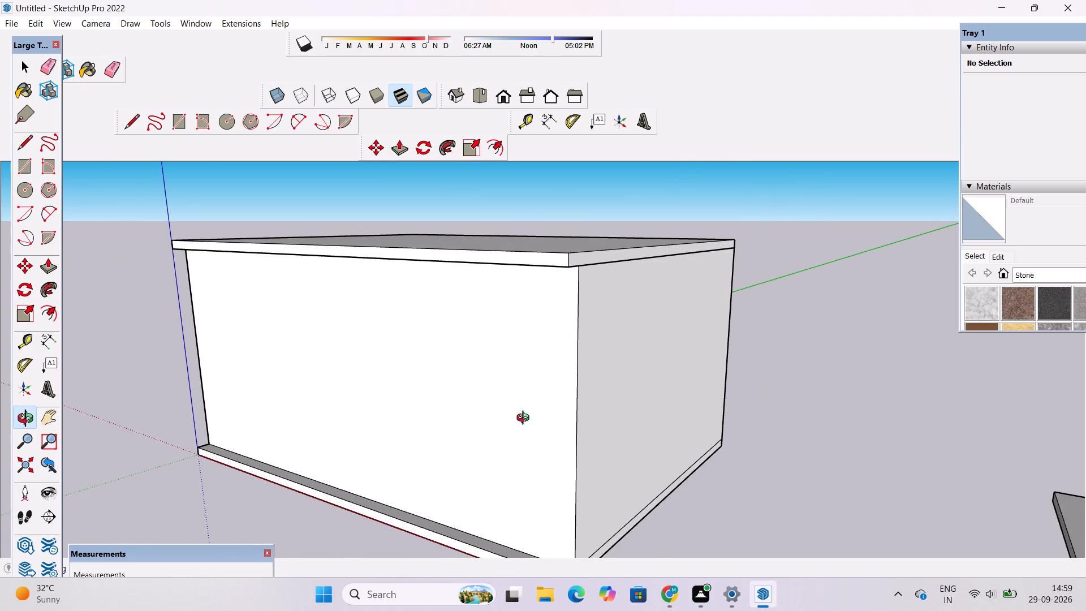
left_click_drag(518, 421, 658, 449, "shift")
left_click_drag(516, 459, 570, 446)
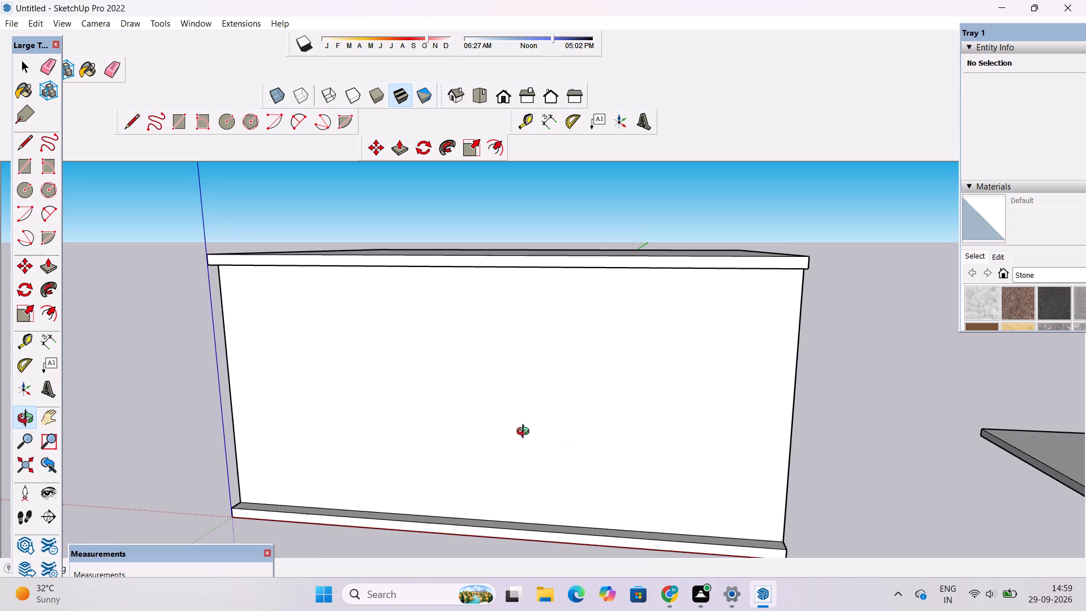
left_click_drag(429, 461, 560, 423)
left_click_drag(397, 431, 527, 432)
left_click_drag(527, 432, 473, 454, "shift")
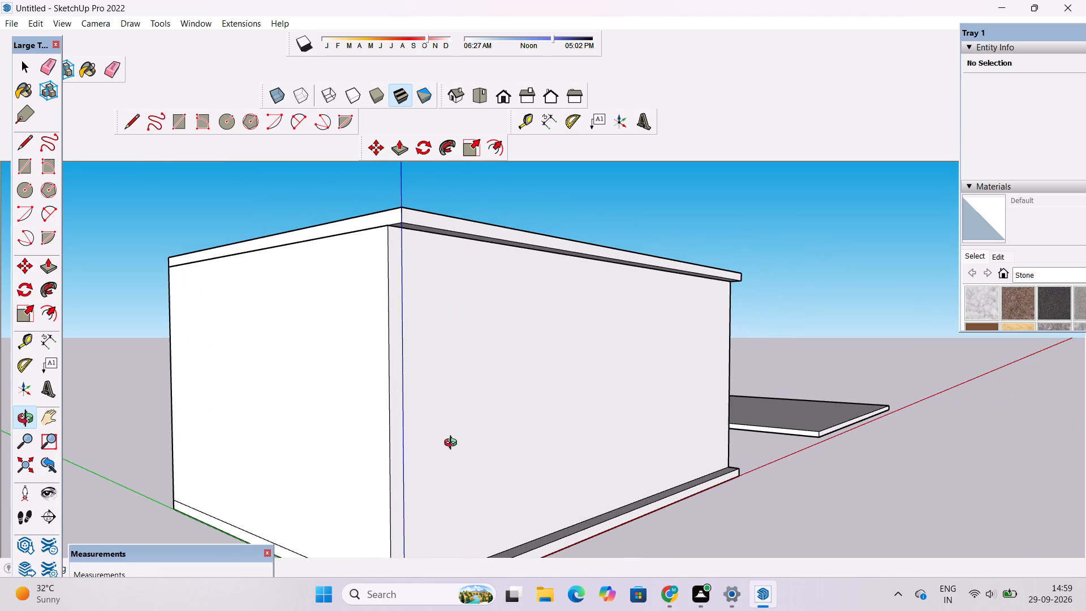
scroll(449, 442, "down", 1)
left_click_drag(449, 442, 497, 452)
left_click_drag(497, 452, 485, 441, "shift")
left_click_drag(480, 441, 522, 446)
left_click(522, 446, "shift")
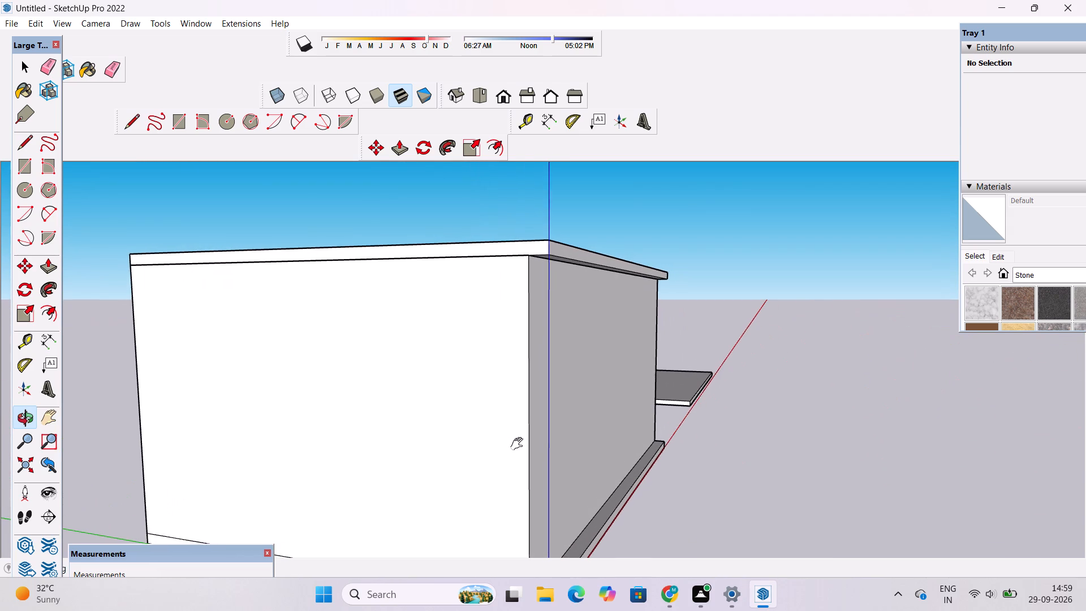
scroll(518, 444, "up", 1)
left_click_drag(518, 444, 522, 450)
left_click(523, 453, "shift")
left_click(522, 450, "shift")
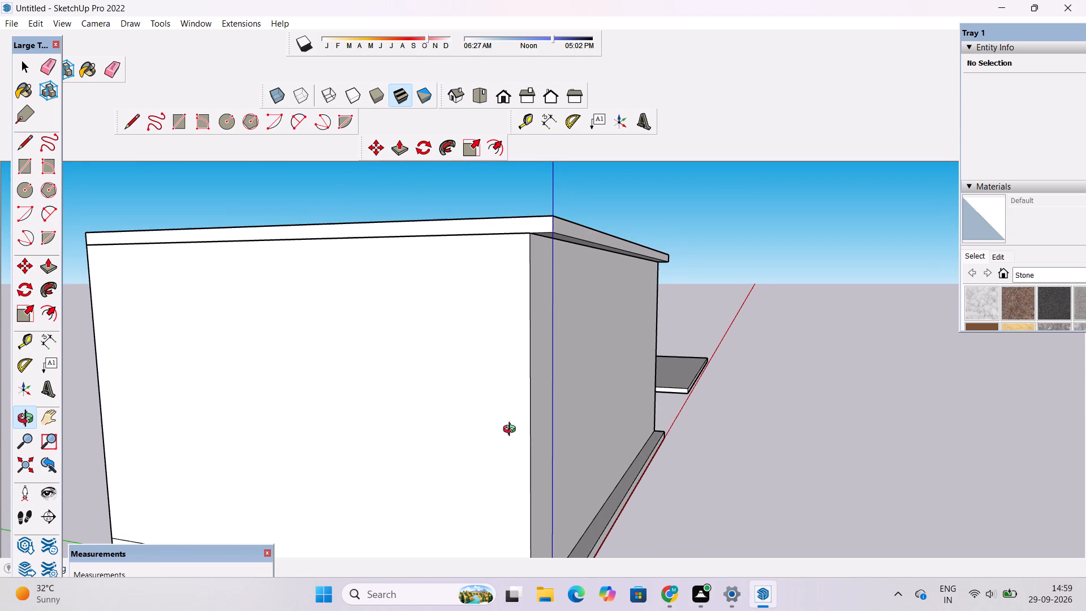
left_click_drag(512, 432, 518, 442)
left_click(518, 442, "shift")
left_click_drag(512, 444, 517, 455)
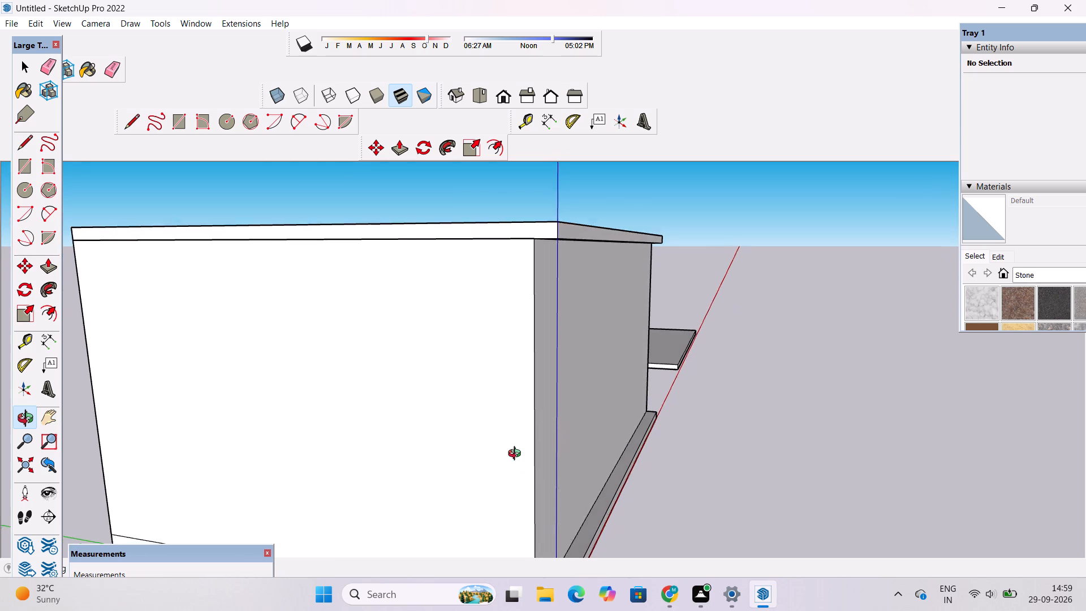
left_click_drag(517, 455, 524, 466)
left_click_drag(521, 475, 445, 471, "shift")
left_click_drag(439, 475, 382, 431)
left_click_drag(390, 434, 305, 443)
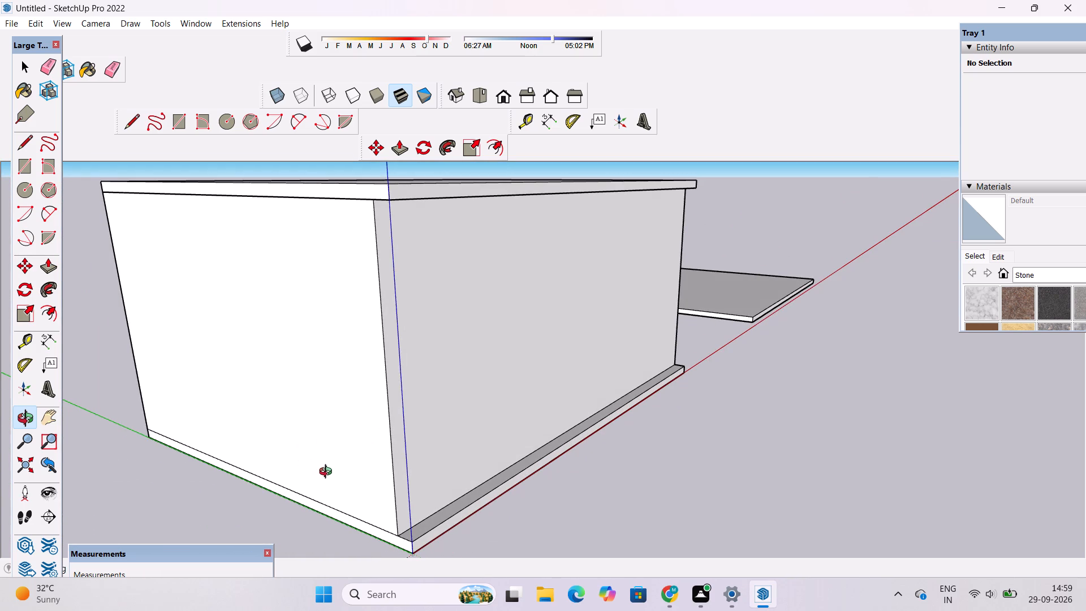
left_click_drag(330, 471, 298, 518, "shift")
scroll(354, 490, "down", 1)
left_click_drag(432, 462, 374, 447, "shift")
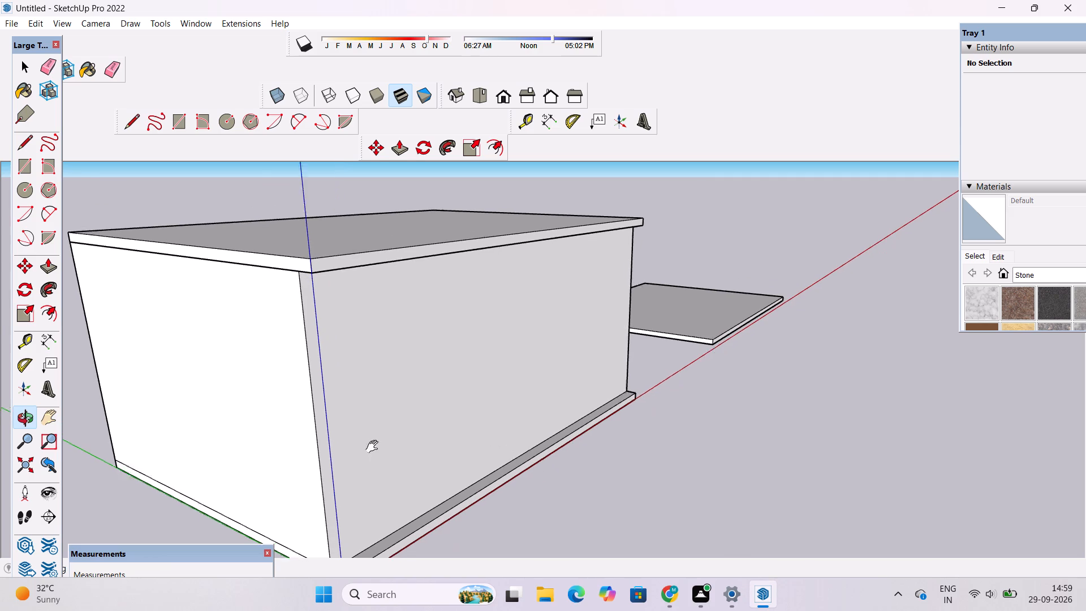
Push/Pull the front wall's outer face outward by 1.5', flush with the slab edge.
left_click_drag(374, 447, 373, 446, "shift")
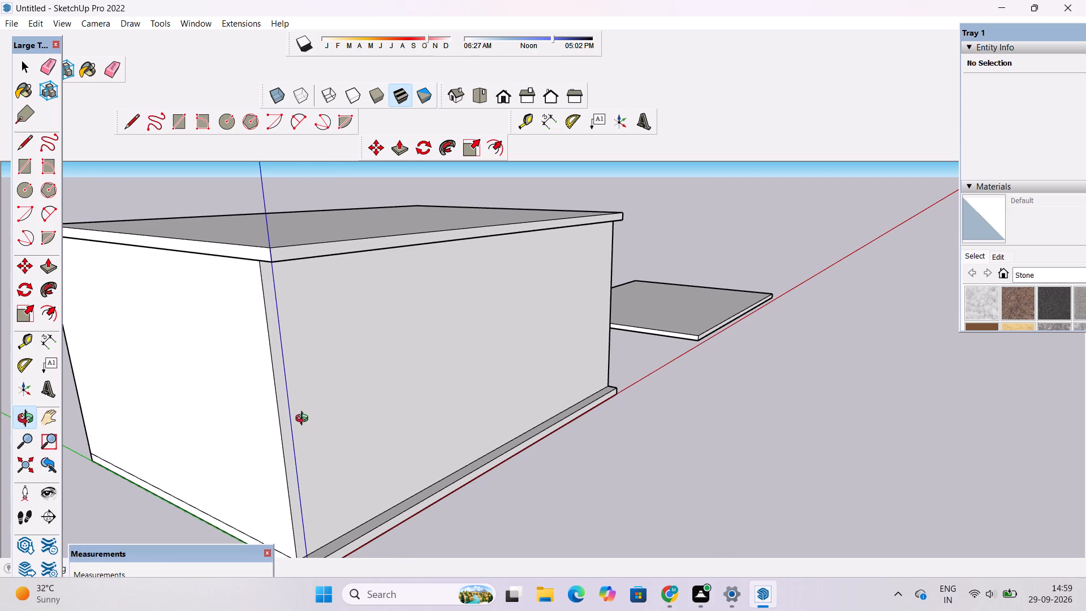
key("p")
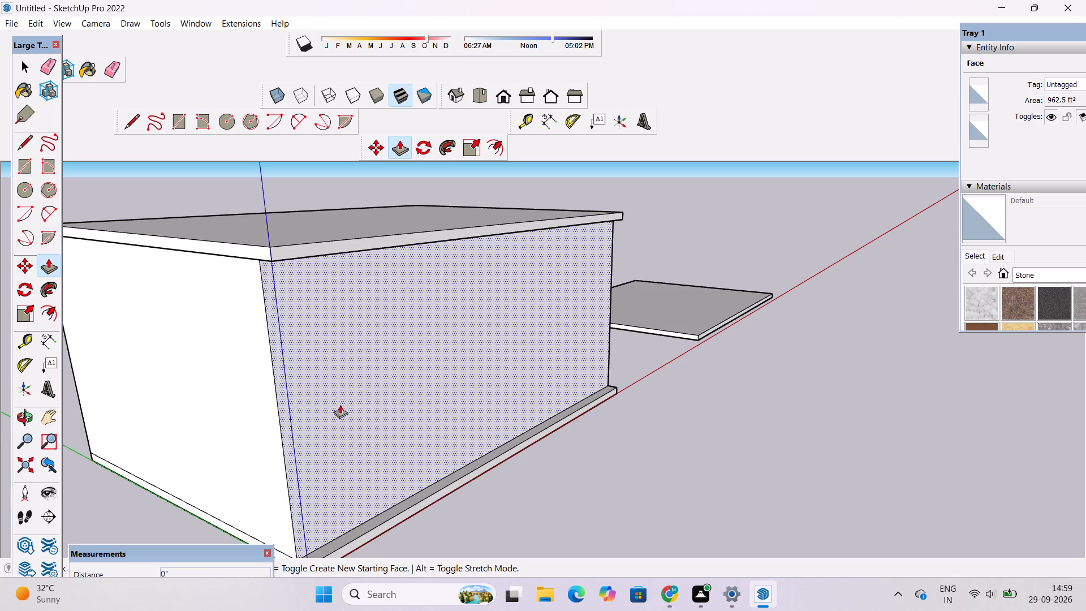
left_click(356, 405)
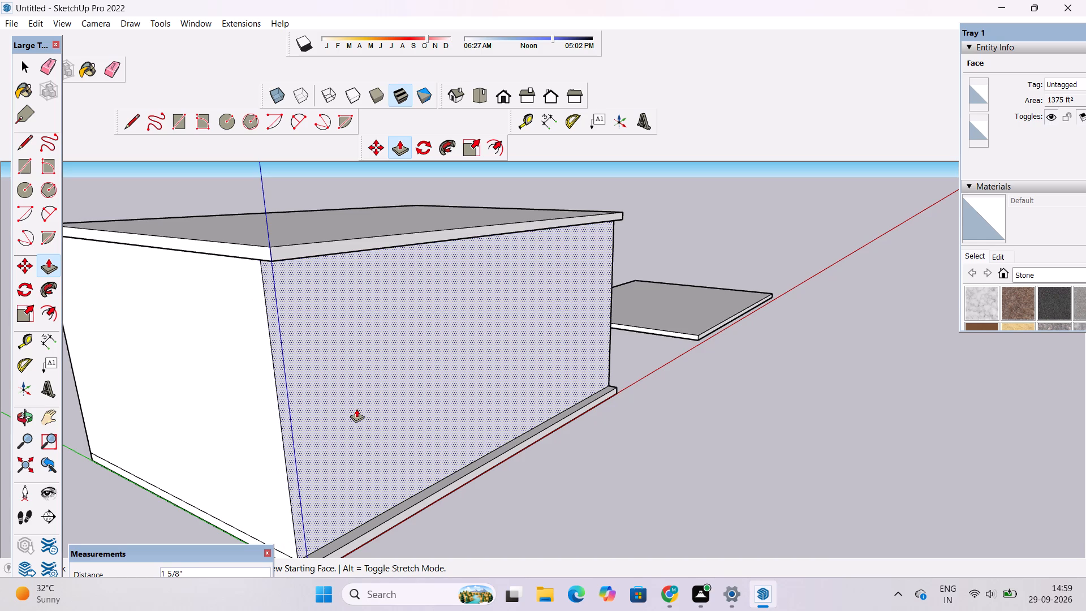
type("1.5'")
key("Return")
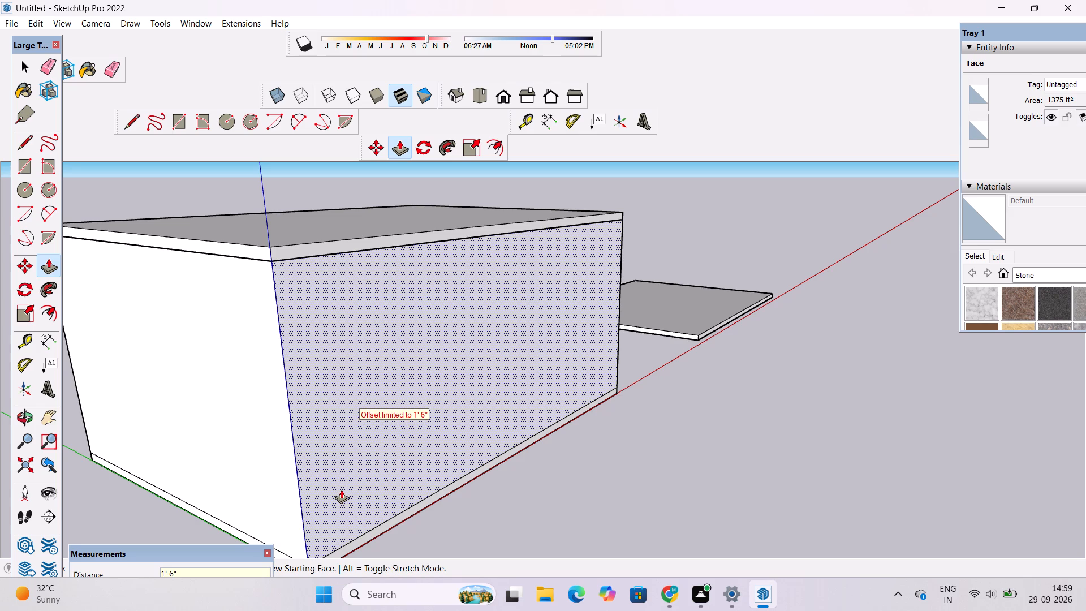
Examine the extended front wall and how it meets the roof, the base slab and the origin-side wall.
key("o")
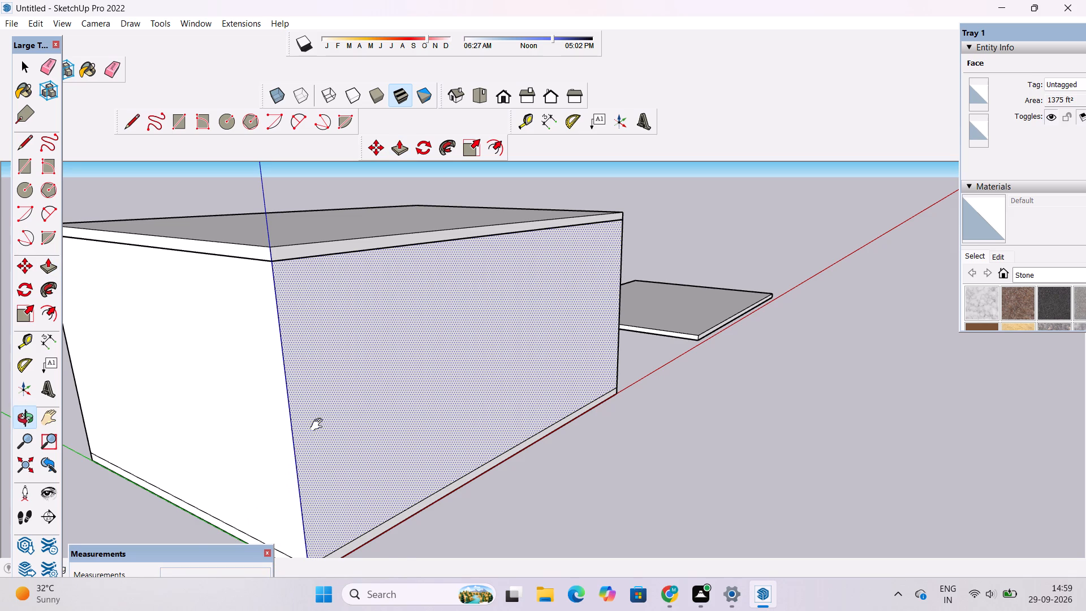
left_click_drag(319, 425, 326, 461, "shift")
left_click_drag(369, 464, 314, 468)
scroll(311, 458, "down", 2)
left_click_drag(339, 435, 318, 429)
left_click_drag(317, 428, 321, 445, "shift")
left_click_drag(322, 446, 316, 401)
scroll(308, 390, "up", 3)
left_click_drag(225, 332, 348, 332)
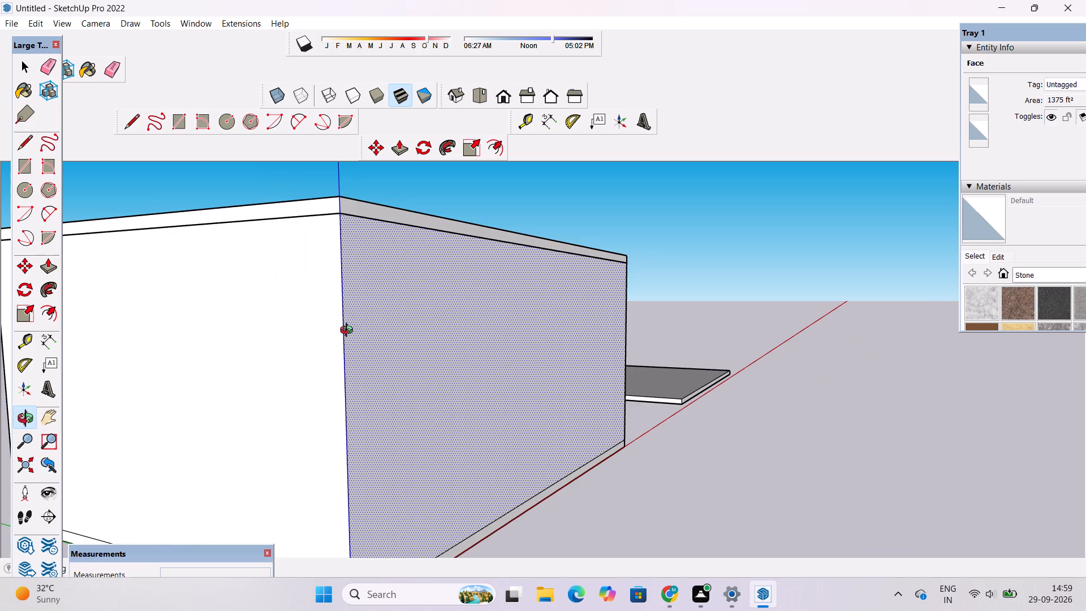
scroll(344, 312, "down", 3)
scroll(344, 312, "up", 3)
scroll(326, 335, "down", 1)
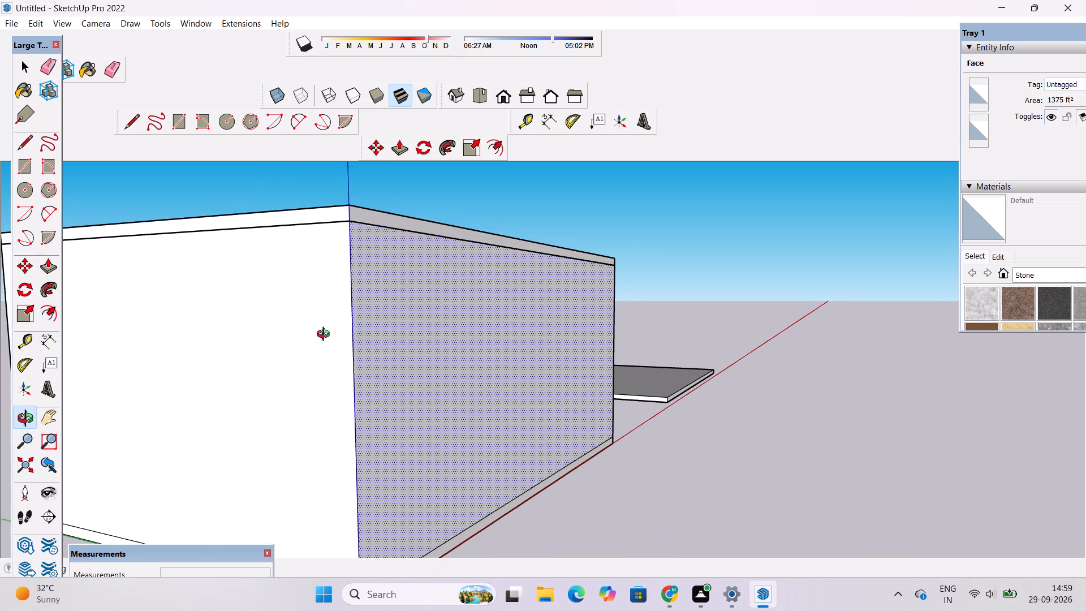
scroll(325, 335, "up", 1)
scroll(325, 335, "down", 2)
scroll(325, 335, "up", 2)
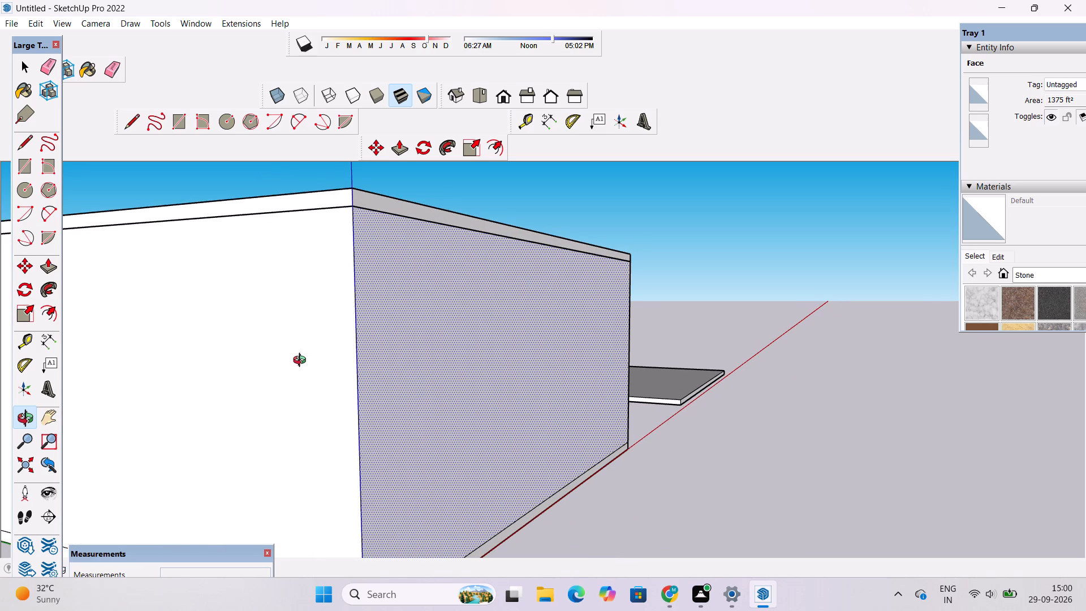
scroll(302, 362, "down", 3)
scroll(301, 357, "up", 2)
scroll(301, 356, "down", 2)
scroll(301, 356, "up", 2)
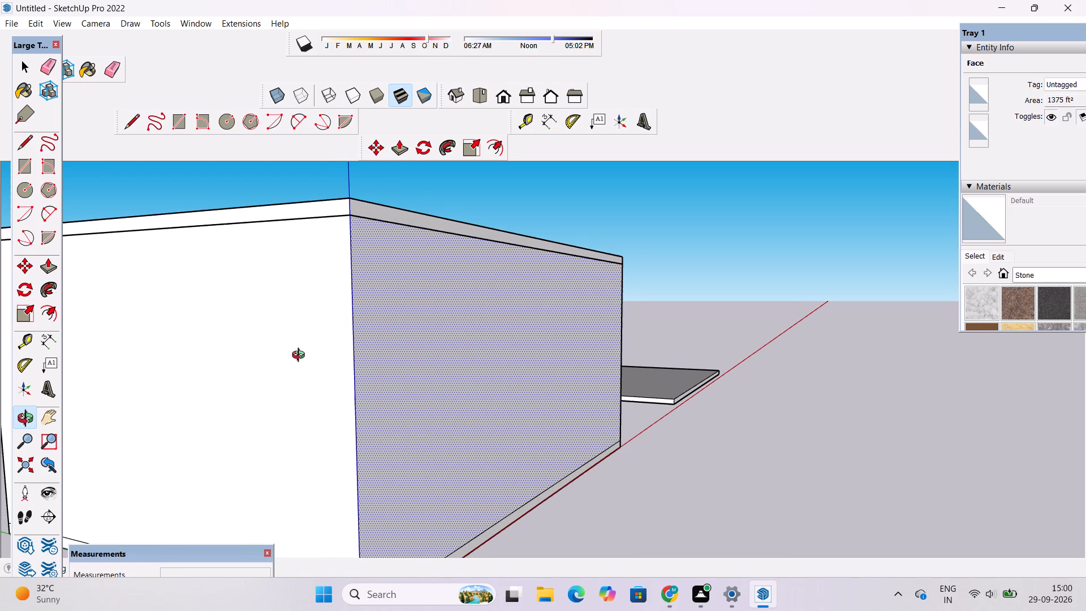
left_click_drag(367, 406, 222, 453)
left_click_drag(238, 428, 286, 468)
left_click_drag(286, 468, 225, 446)
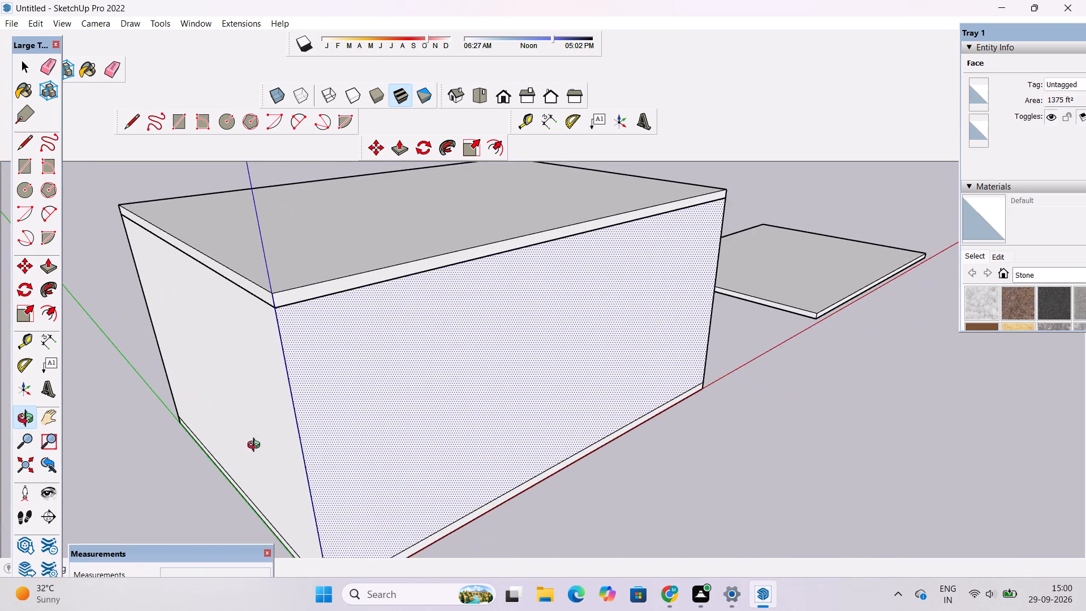
left_click_drag(257, 447, 224, 418)
left_click_drag(224, 416, 184, 431)
Explode the roof slab group on top of the building.
key("space")
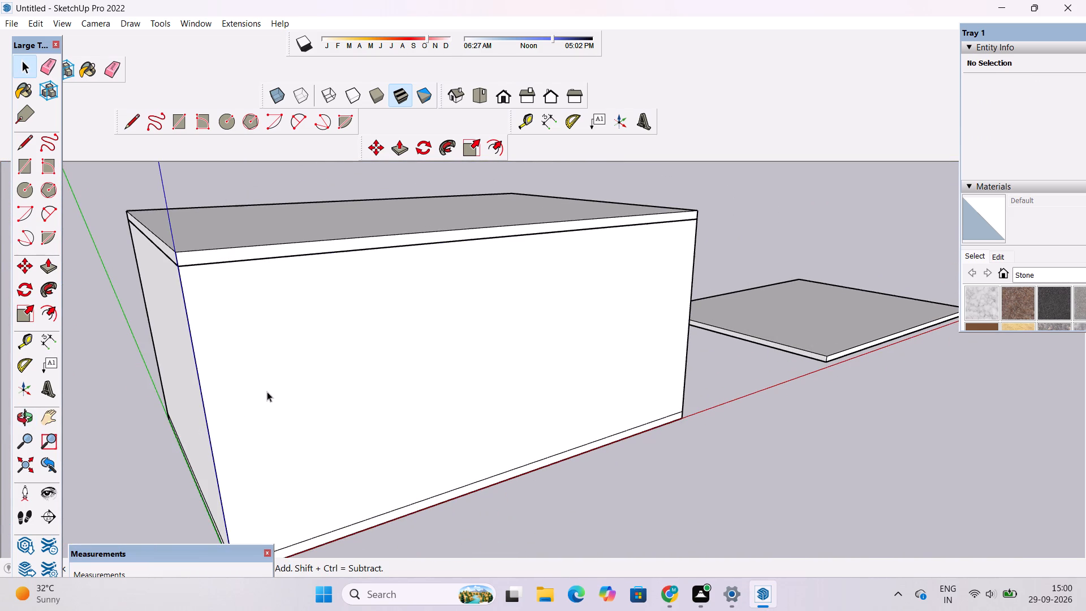
key("p")
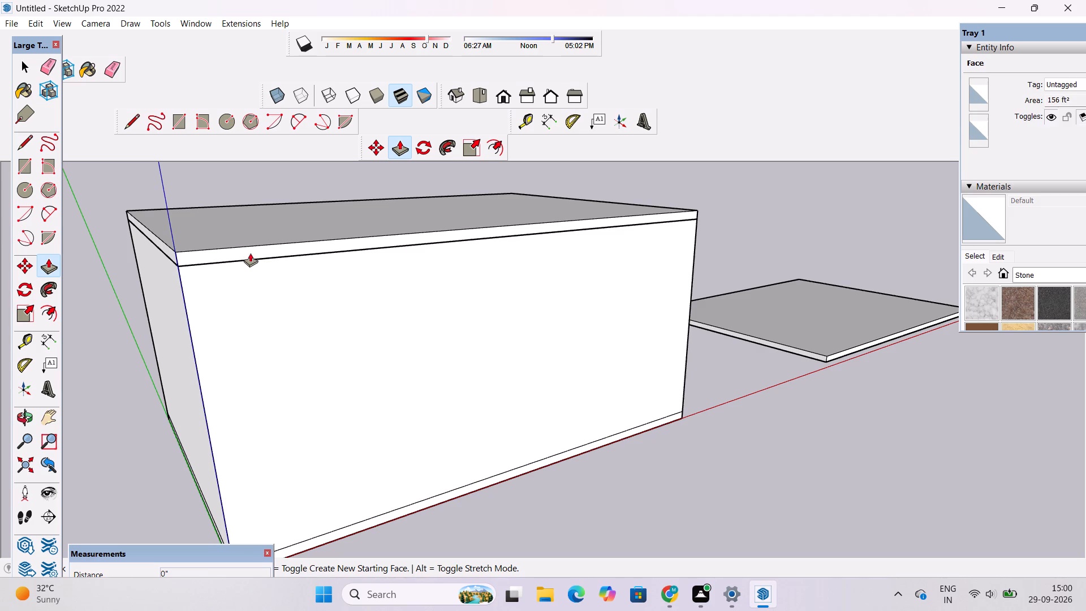
key("space")
left_click(248, 244)
right_click(248, 244)
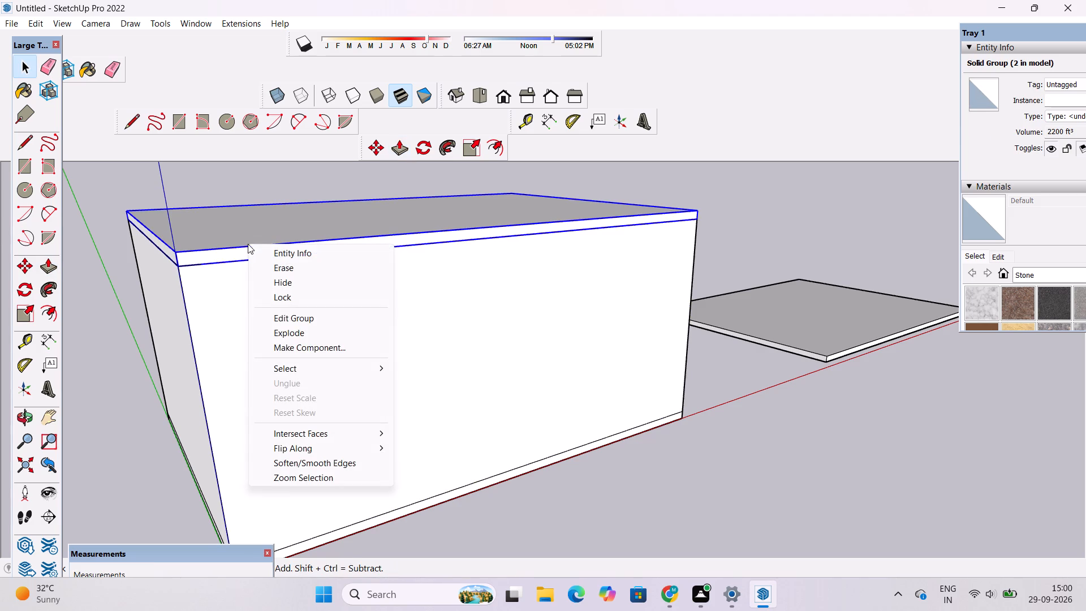
double_click(288, 327)
left_click(70, 404)
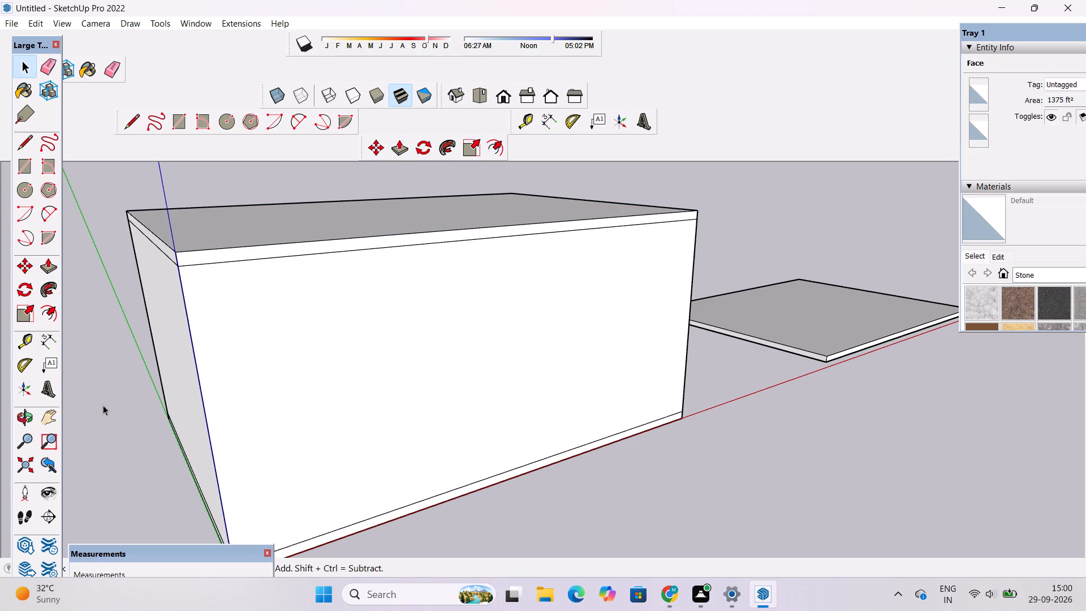
Examine the building with its exploded roof from the origin-side corner, the front and the opposite side.
key("o")
left_click_drag(248, 364, 268, 409, "shift")
scroll(252, 398, "up", 3)
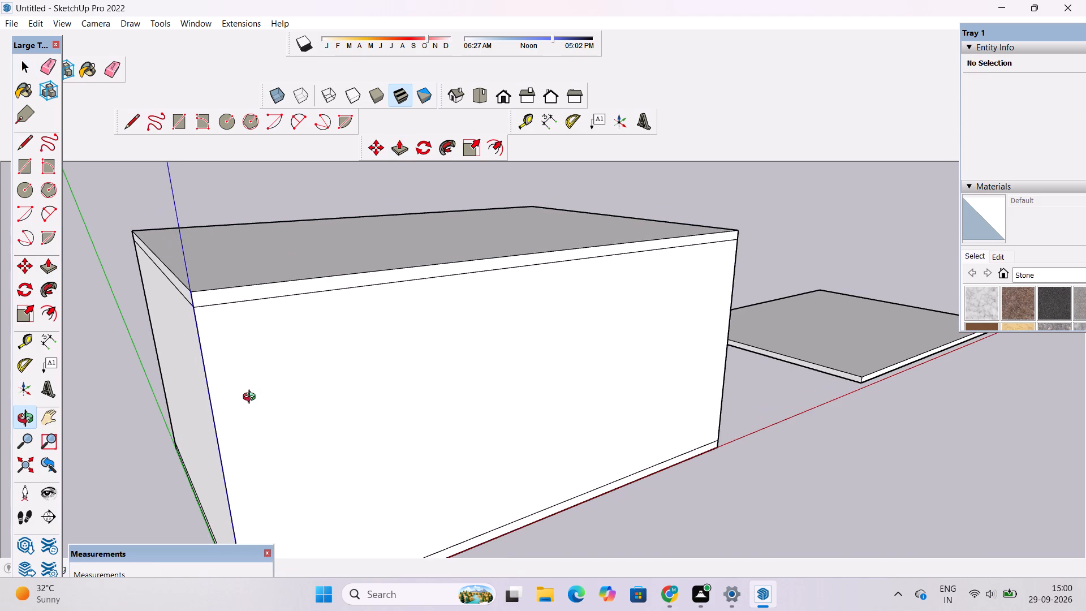
left_click_drag(208, 371, 337, 315)
left_click_drag(337, 317, 131, 374)
scroll(128, 375, "down", 5)
left_click_drag(288, 354, 210, 406)
left_click_drag(225, 409, 210, 285)
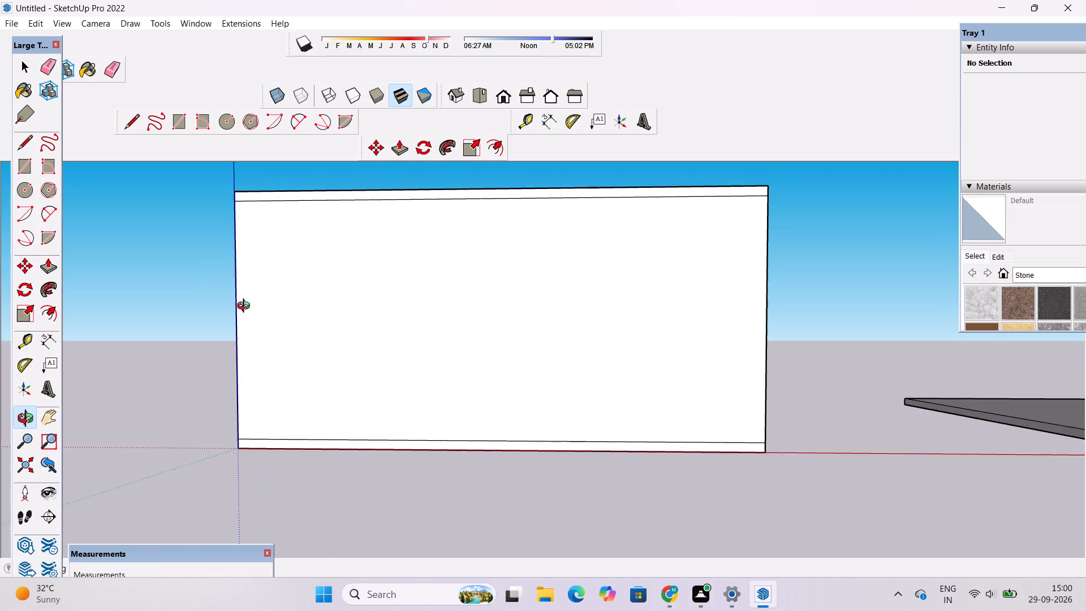
scroll(246, 307, "down", 5)
left_click_drag(200, 303, 85, 331, "shift")
left_click_drag(295, 352, 331, 455)
left_click_drag(295, 424, 184, 380, "shift")
Move the spare slab group farther away from the building, roughly along the red axis.
scroll(165, 348, "down", 5)
left_click_drag(199, 356, 200, 367, "shift")
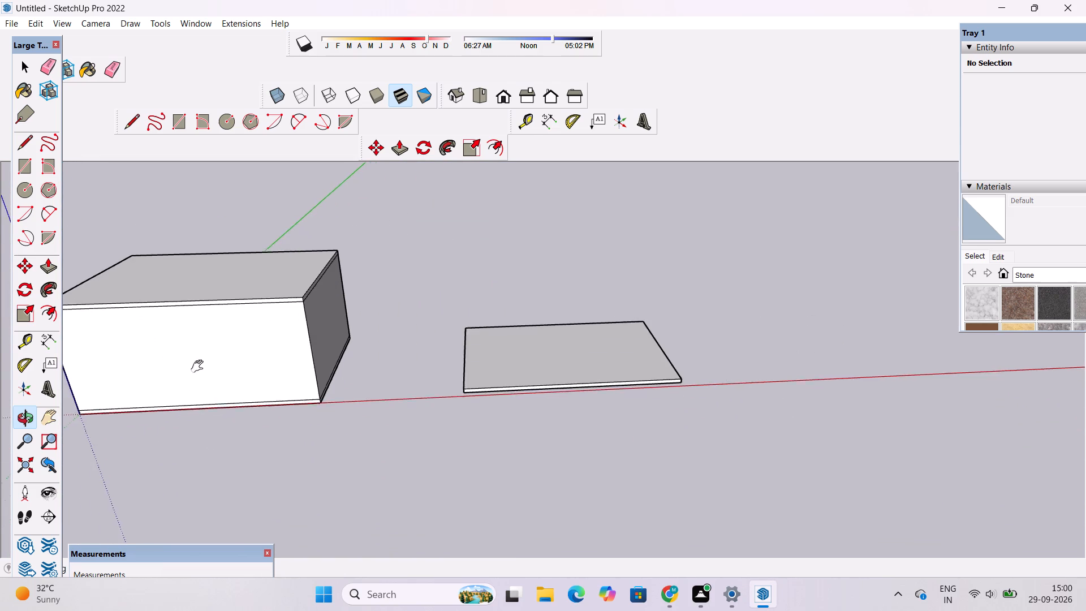
left_click_drag(200, 367, 200, 396, "shift")
key("space")
left_click(522, 403)
key("m")
scroll(534, 423, "up", 2)
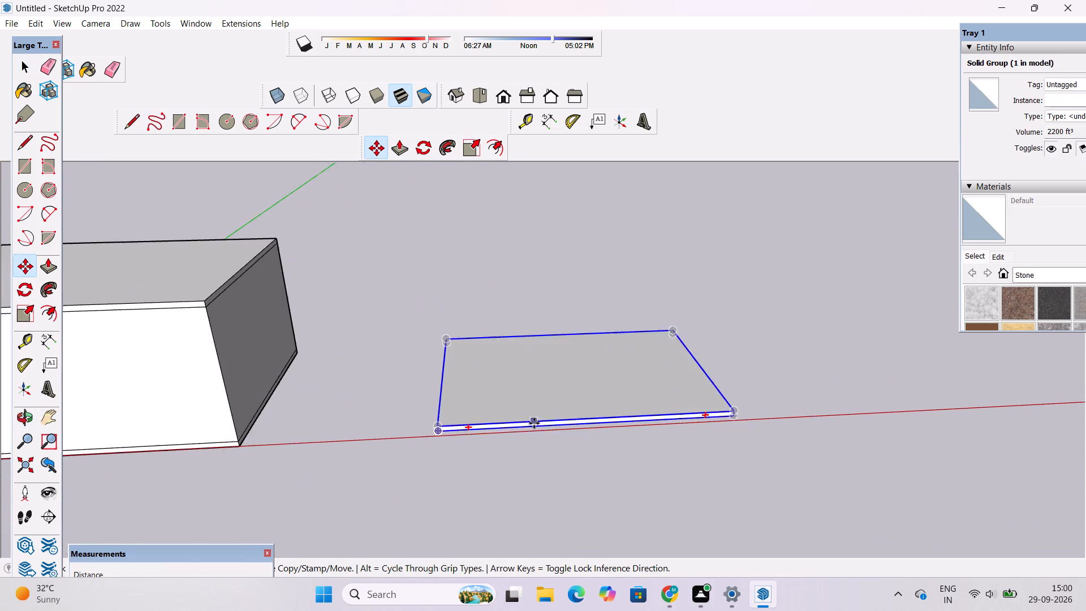
scroll(534, 423, "up", 2)
scroll(353, 375, "down", 8)
scroll(538, 389, "up", 10)
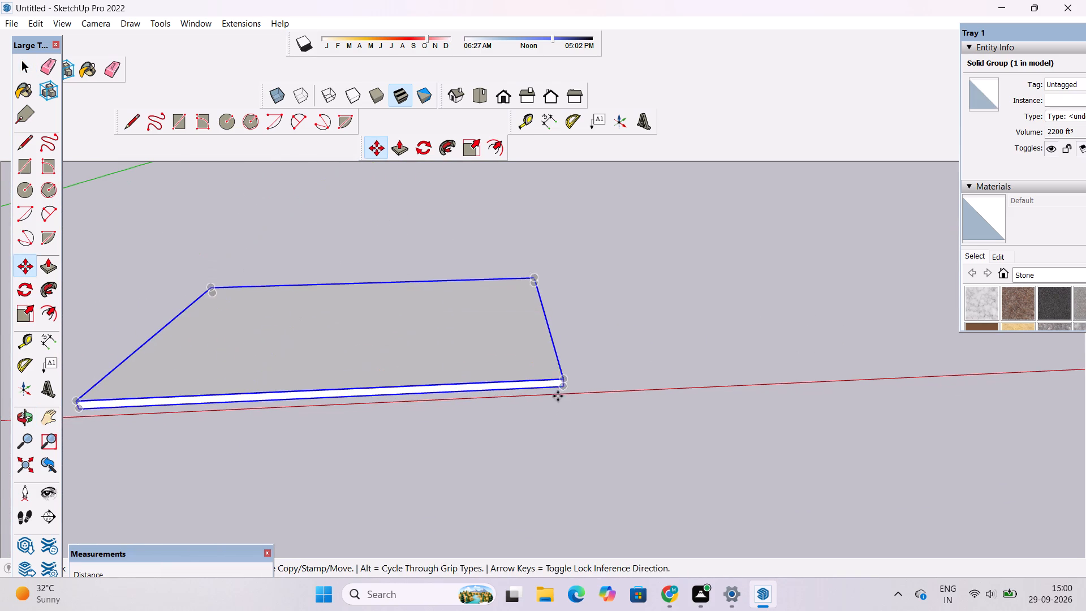
left_click(560, 385)
scroll(673, 371, "down", 8)
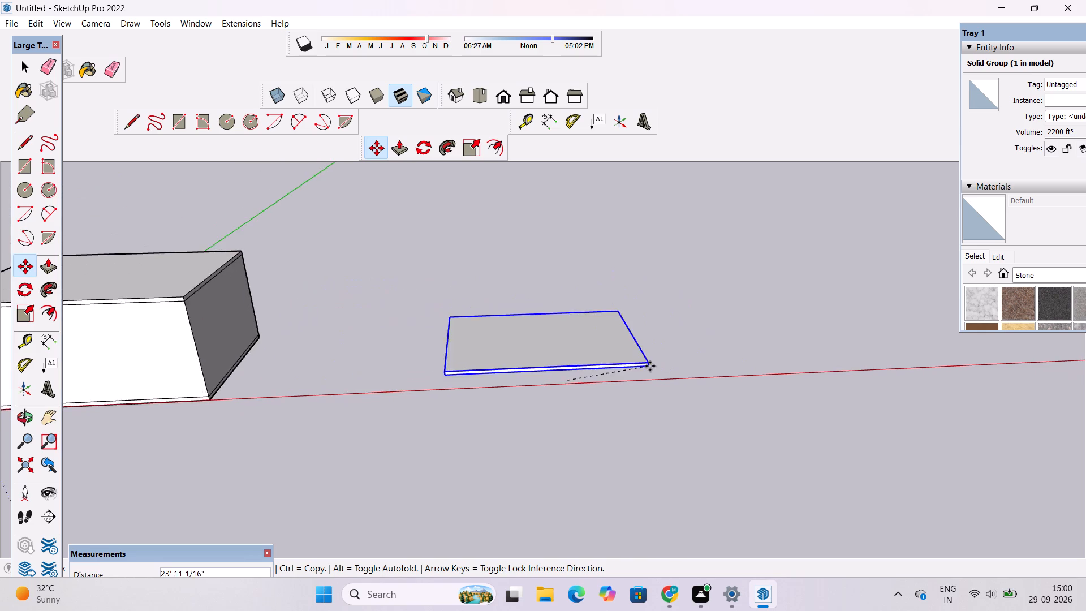
scroll(650, 366, "down", 3)
left_click(913, 360)
key("space")
left_click(477, 355)
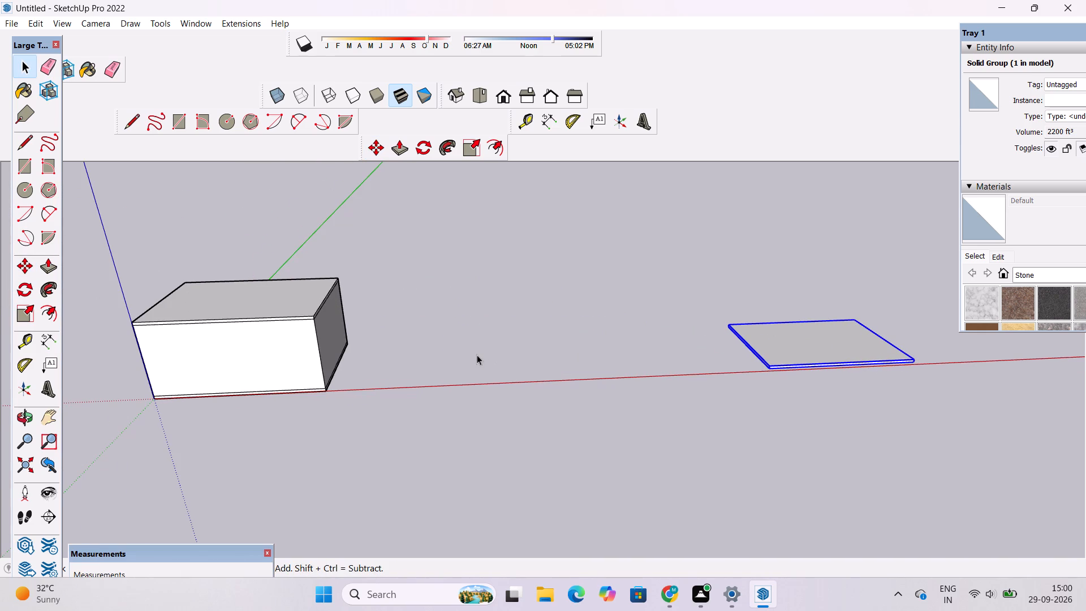
Examine the building from the front and around its origin-side corner.
key("o")
scroll(367, 376, "down", 2)
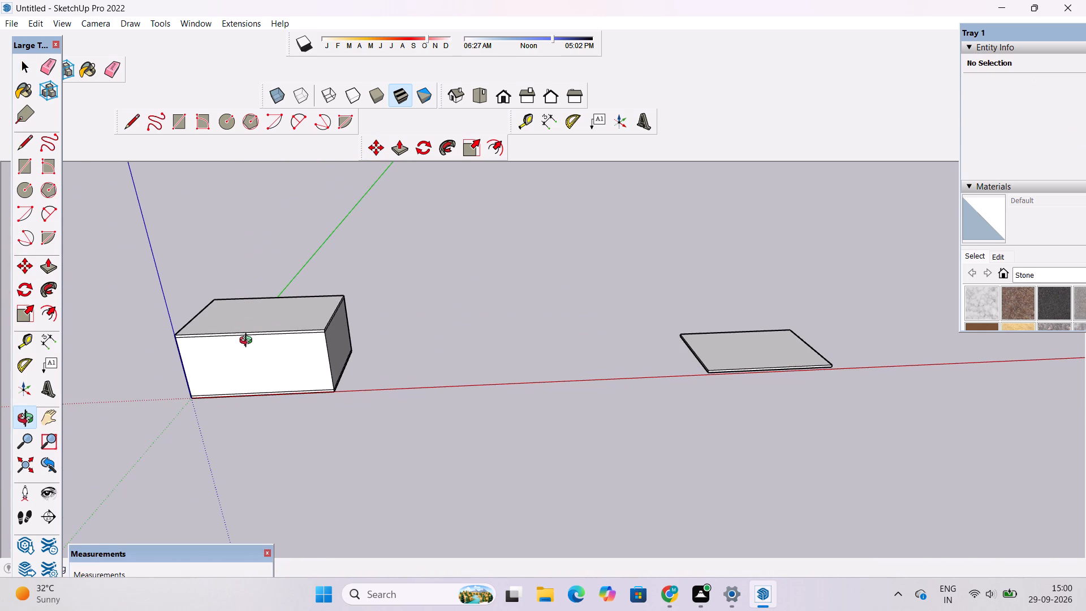
scroll(248, 342, "up", 1)
scroll(248, 342, "down", 2)
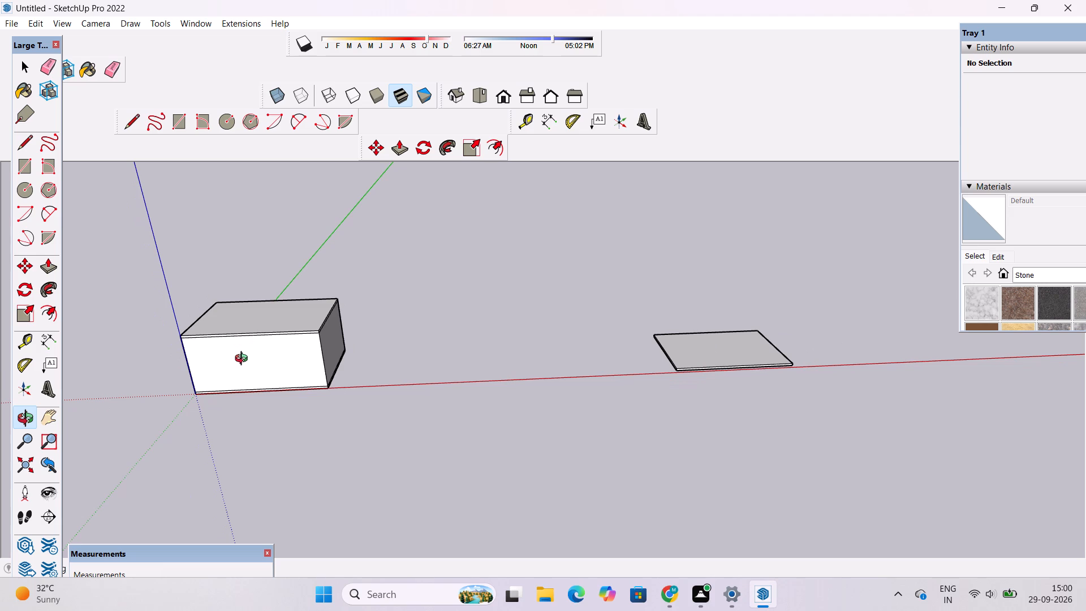
scroll(238, 359, "up", 1)
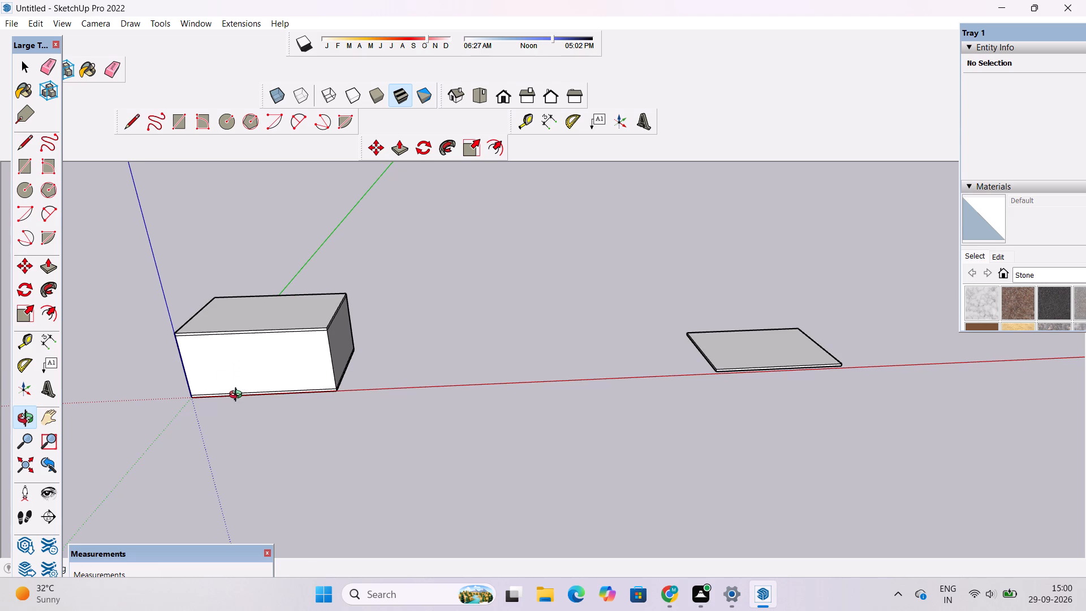
scroll(227, 300, "up", 2)
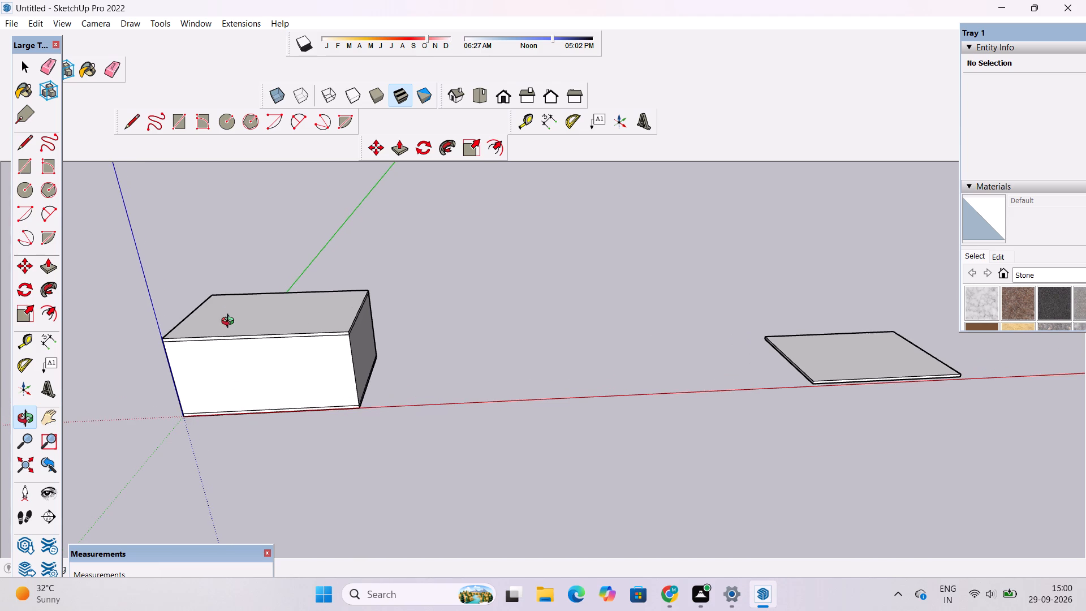
left_click_drag(234, 363, 288, 370, "shift")
scroll(290, 372, "up", 3)
left_click_drag(286, 367, 387, 357, "shift")
left_click_drag(363, 378, 363, 378)
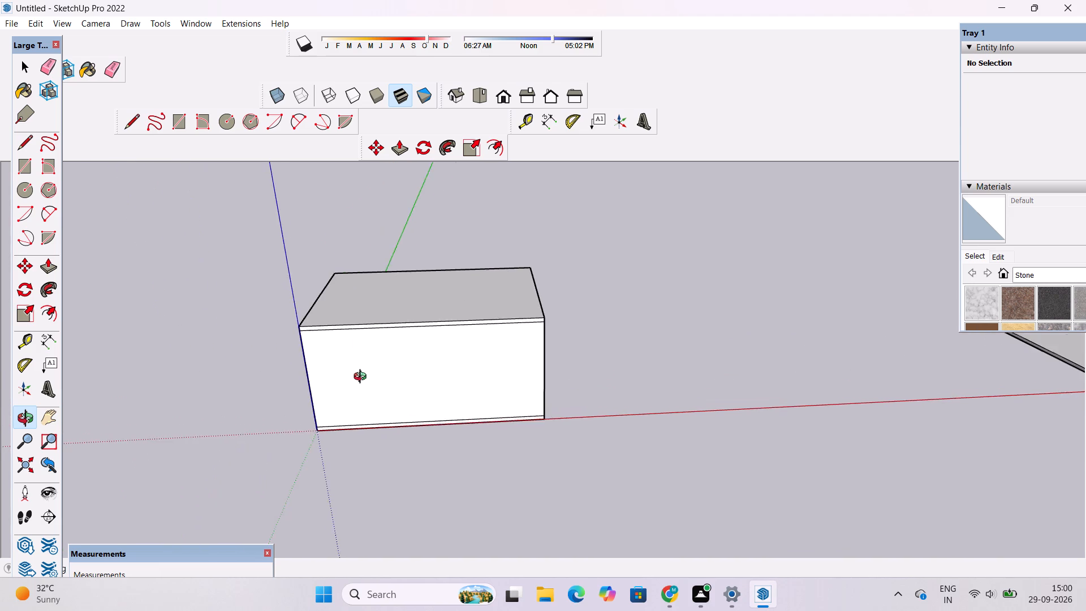
left_click_drag(363, 378, 365, 346)
scroll(364, 345, "up", 3)
left_click_drag(364, 346, 280, 346, "shift")
scroll(274, 349, "up", 2)
left_click_drag(264, 356, 352, 365)
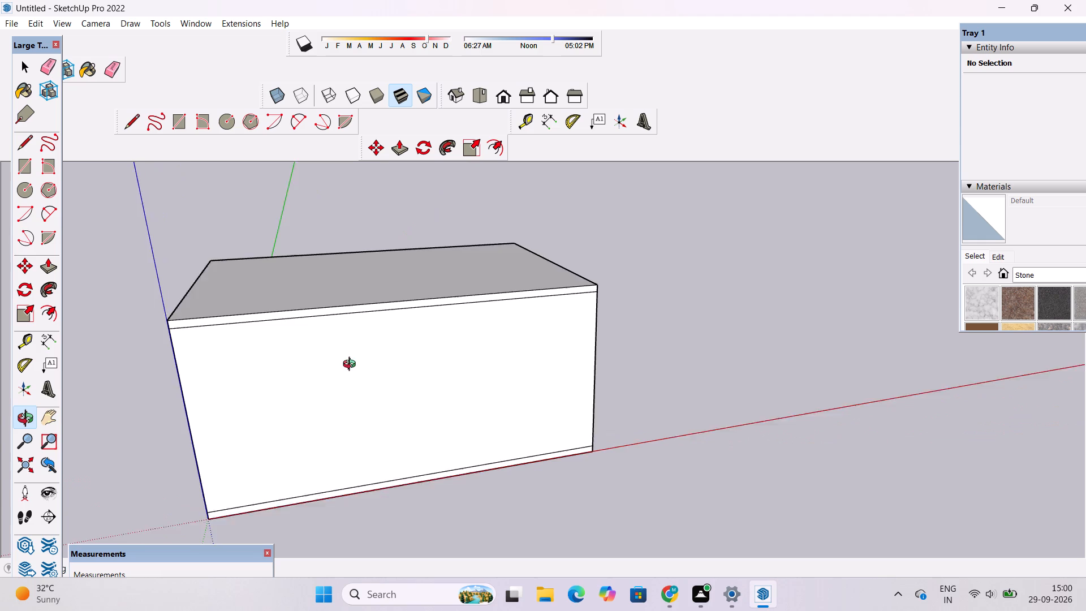
left_click_drag(352, 365, 377, 360)
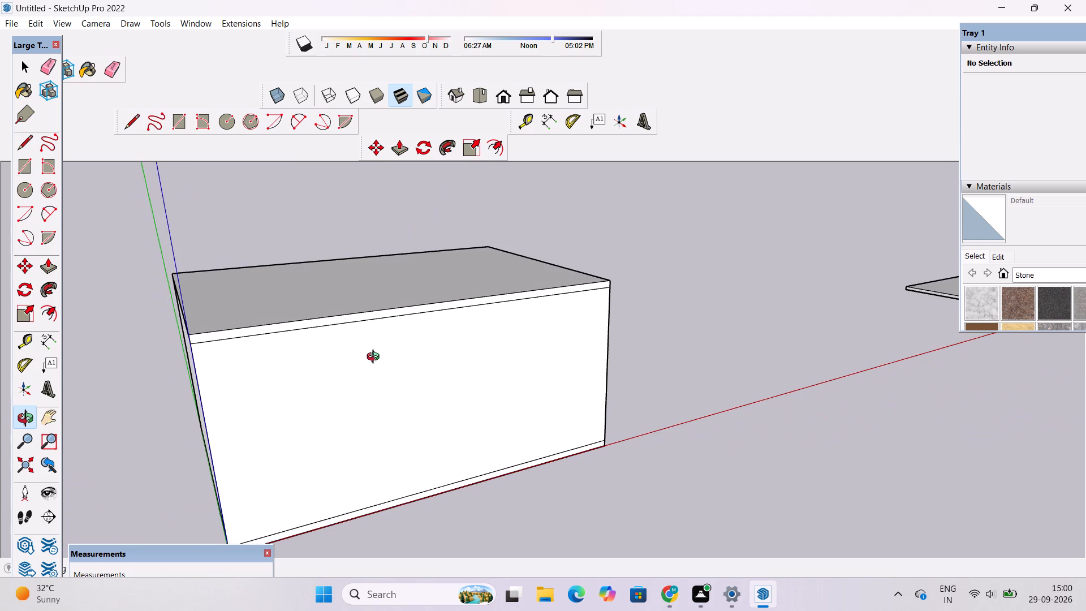
scroll(376, 358, "down", 2)
left_click_drag(378, 371, 339, 392)
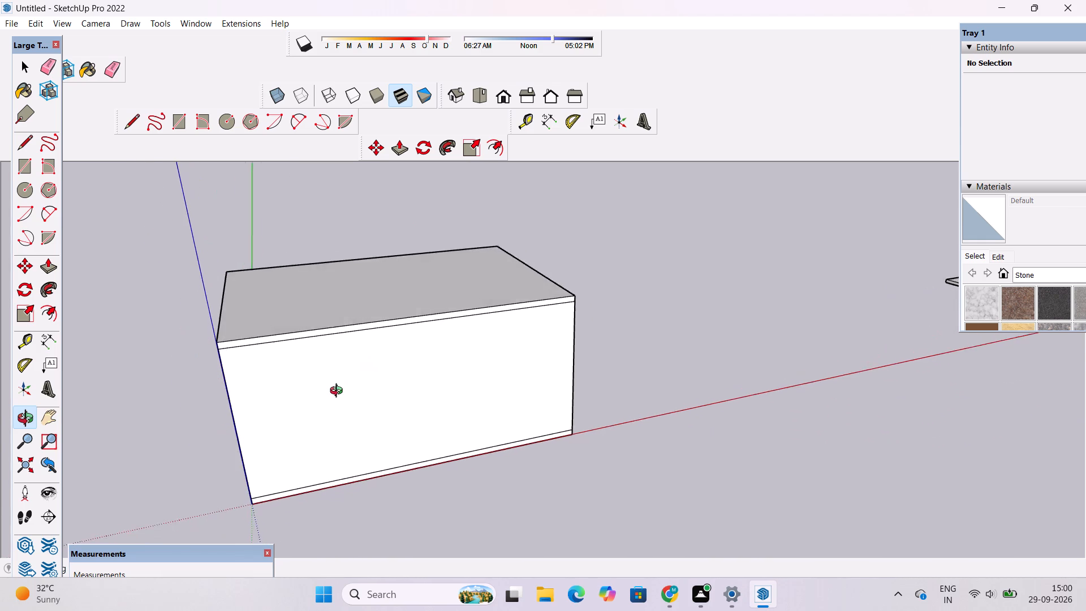
left_click_drag(339, 392, 284, 372)
scroll(278, 347, "up", 3)
left_click_drag(240, 347, 342, 345)
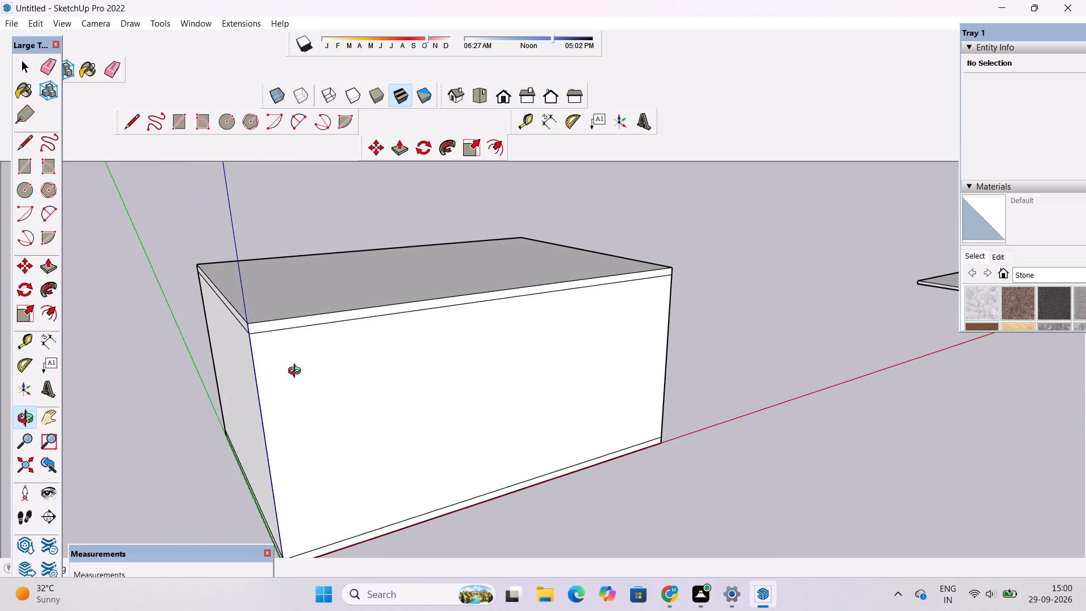
Examine the front wall straight on and from the corner opposite the origin.
left_click_drag(297, 372, 326, 352, "shift")
left_click_drag(360, 362, 314, 355)
scroll(314, 355, "up", 2)
left_click_drag(317, 365, 317, 324)
left_click_drag(437, 359, 293, 367)
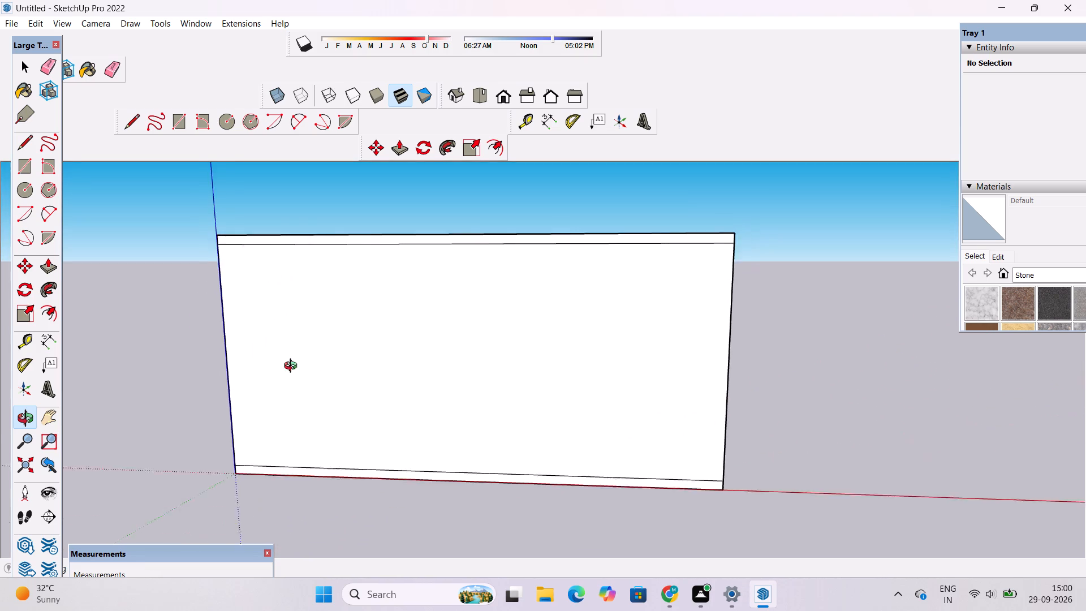
left_click_drag(293, 367, 267, 367)
scroll(265, 365, "down", 5)
left_click_drag(303, 357, 344, 371, "shift")
left_click_drag(351, 385, 356, 399)
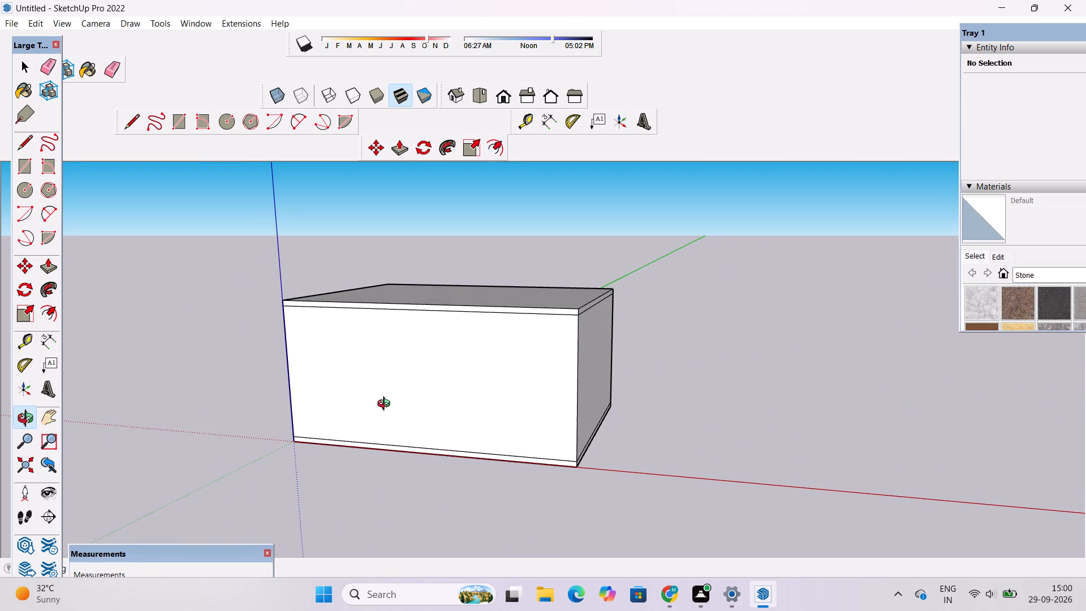
left_click_drag(389, 402, 367, 403)
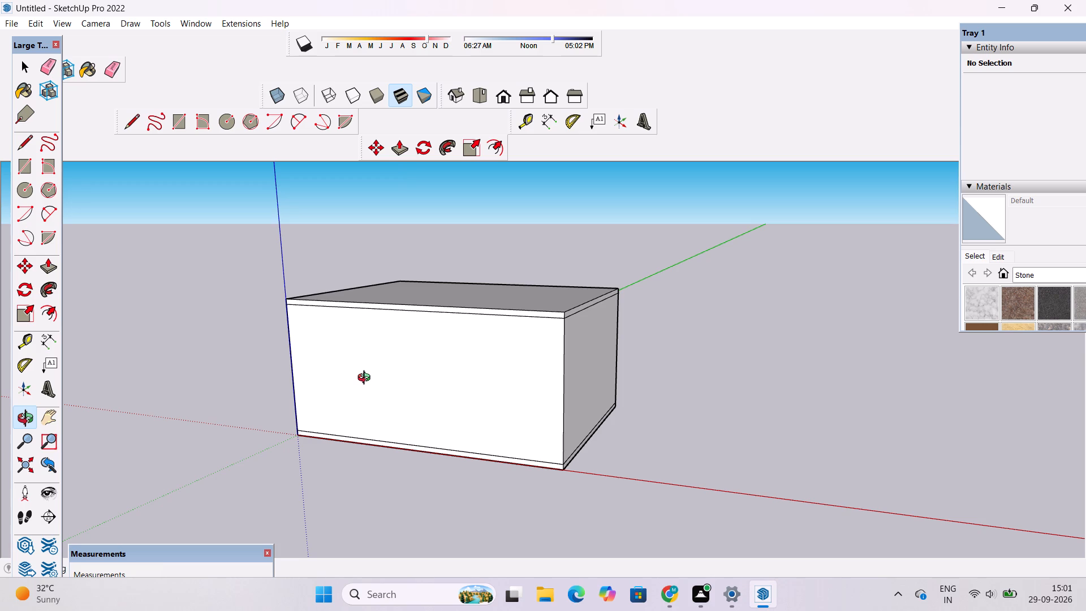
scroll(367, 378, "up", 2)
left_click_drag(409, 373, 391, 379)
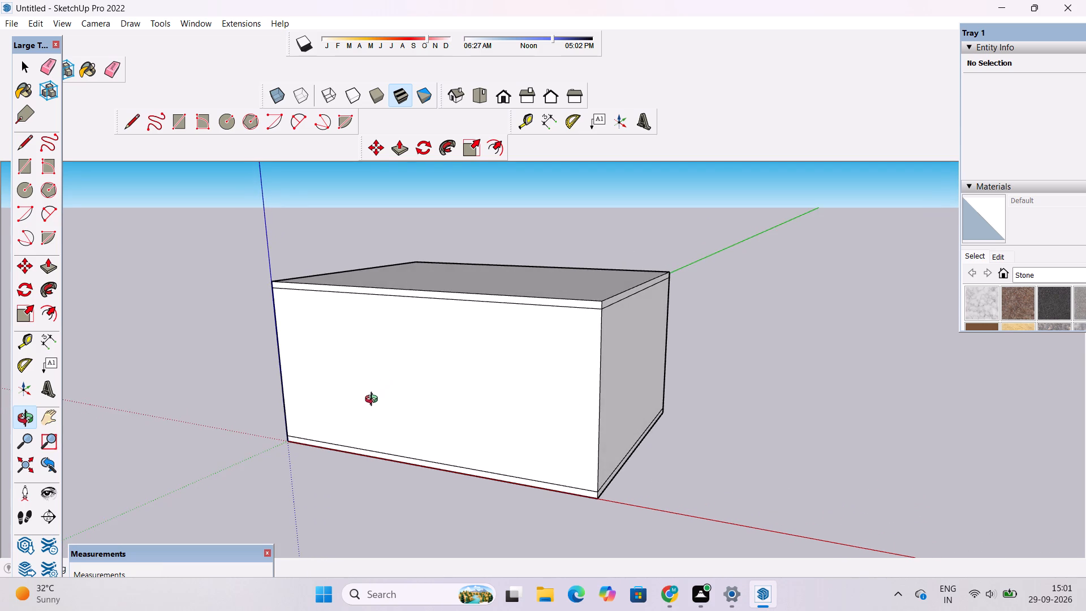
scroll(366, 408, "up", 2)
left_click_drag(355, 418, 390, 418)
left_click_drag(390, 417, 380, 418, "shift")
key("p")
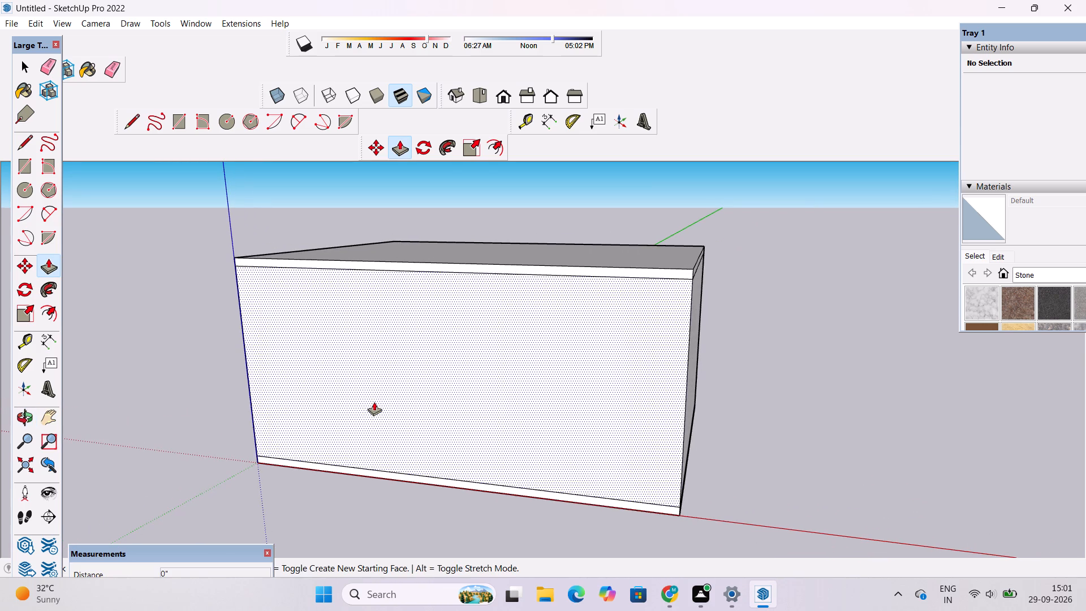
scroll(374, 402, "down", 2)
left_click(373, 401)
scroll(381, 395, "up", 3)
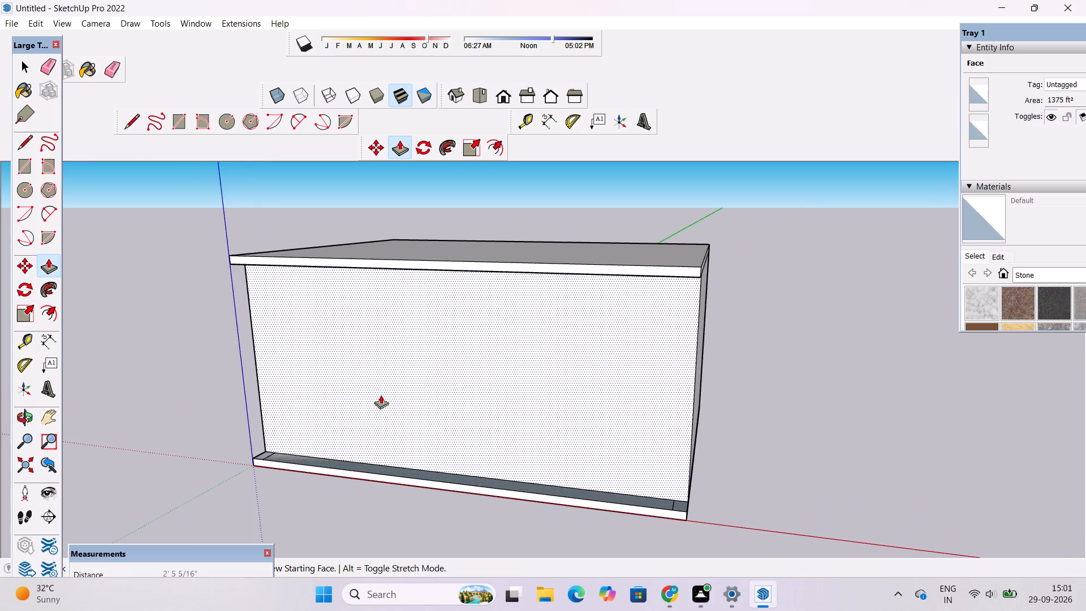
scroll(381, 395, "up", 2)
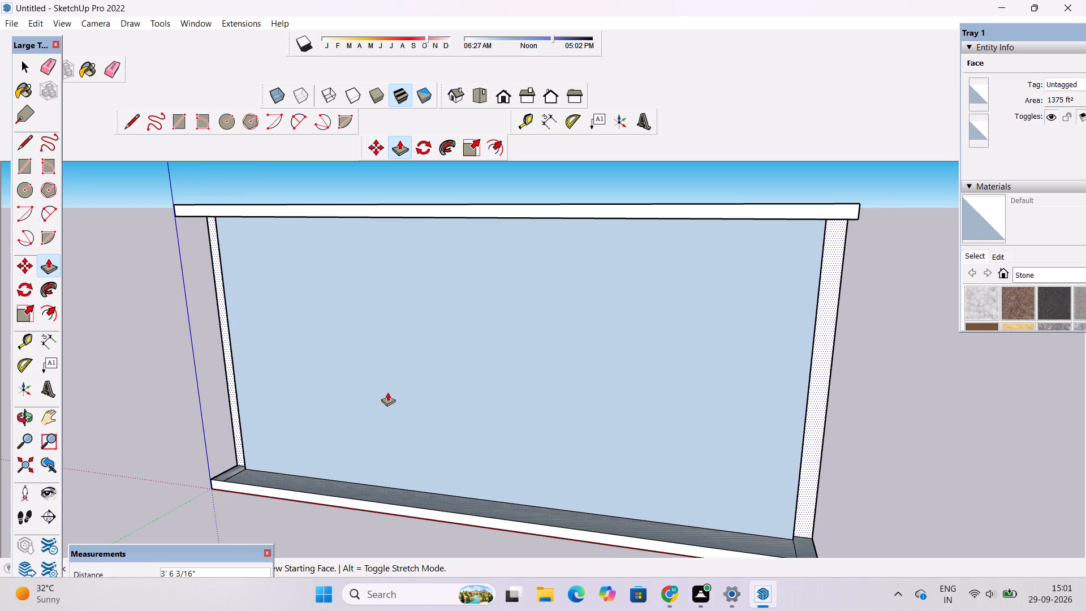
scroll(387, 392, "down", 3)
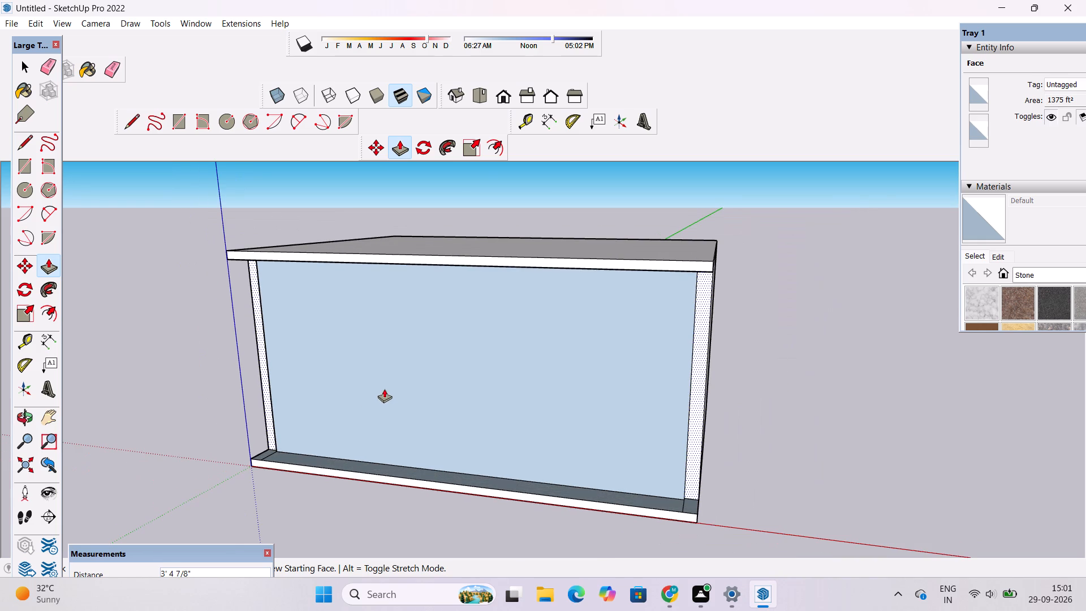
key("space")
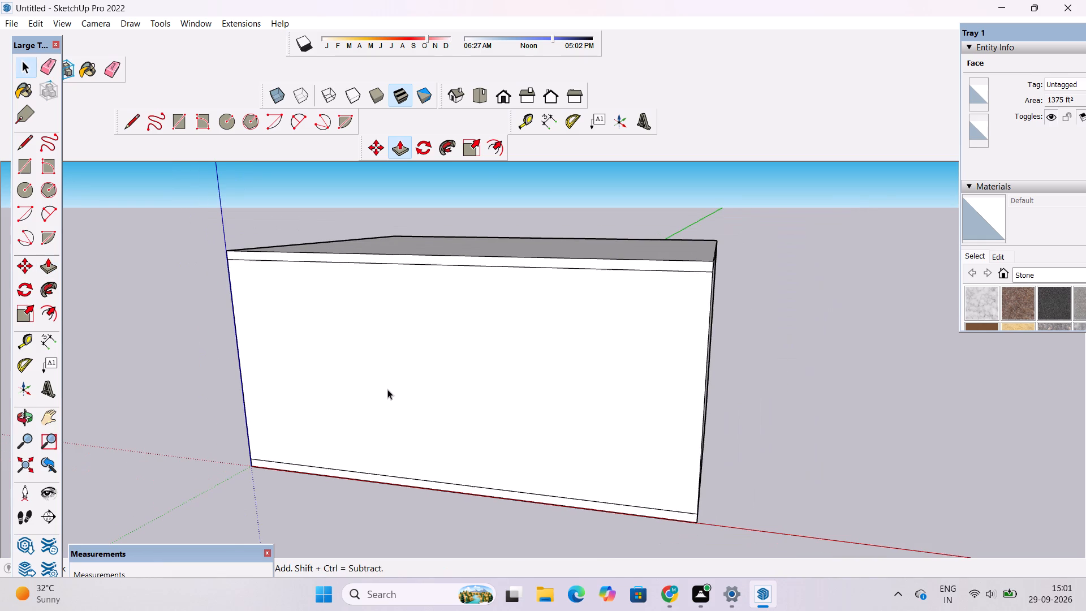
Examine the building from the side wall opposite the origin and around the adjoining front corner.
key("o")
scroll(376, 389, "down", 4)
left_click_drag(563, 403, 352, 357)
left_click_drag(439, 405, 431, 436)
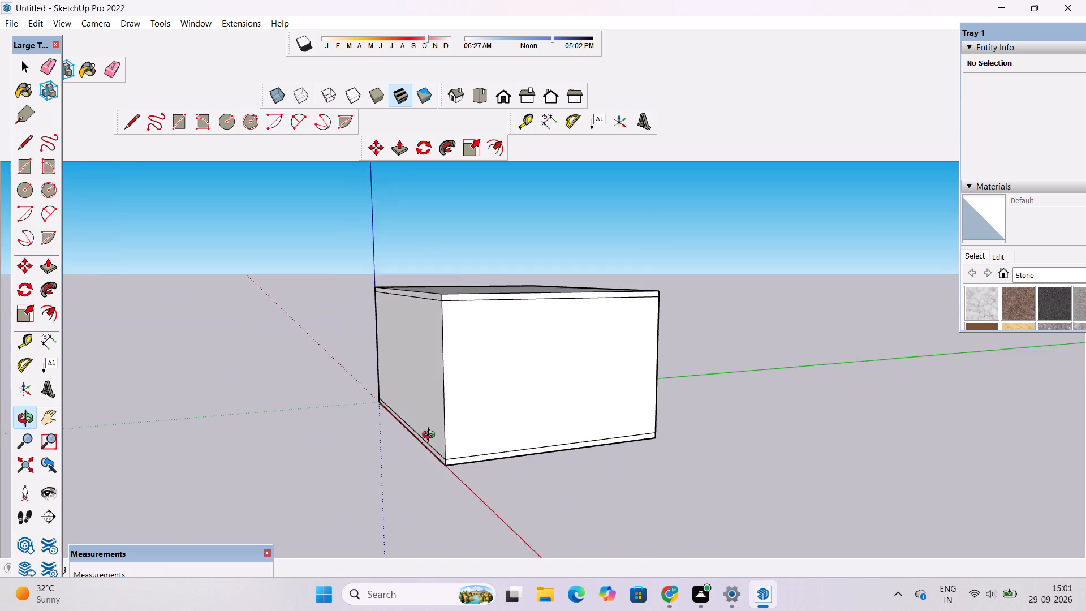
left_click_drag(431, 436, 431, 443)
scroll(400, 393, "up", 2)
left_click_drag(400, 394, 489, 386)
left_click_drag(463, 355, 318, 360, "shift")
scroll(301, 360, "down", 3)
left_click_drag(301, 360, 335, 362)
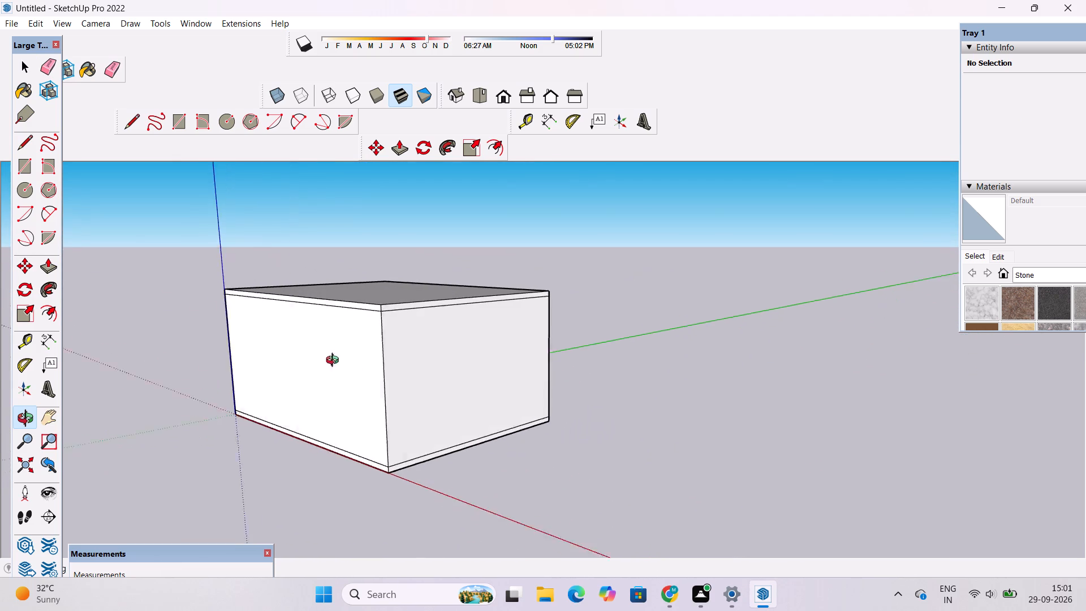
left_click_drag(335, 362, 367, 359)
left_click_drag(367, 359, 352, 384, "shift")
left_click_drag(352, 386, 349, 387)
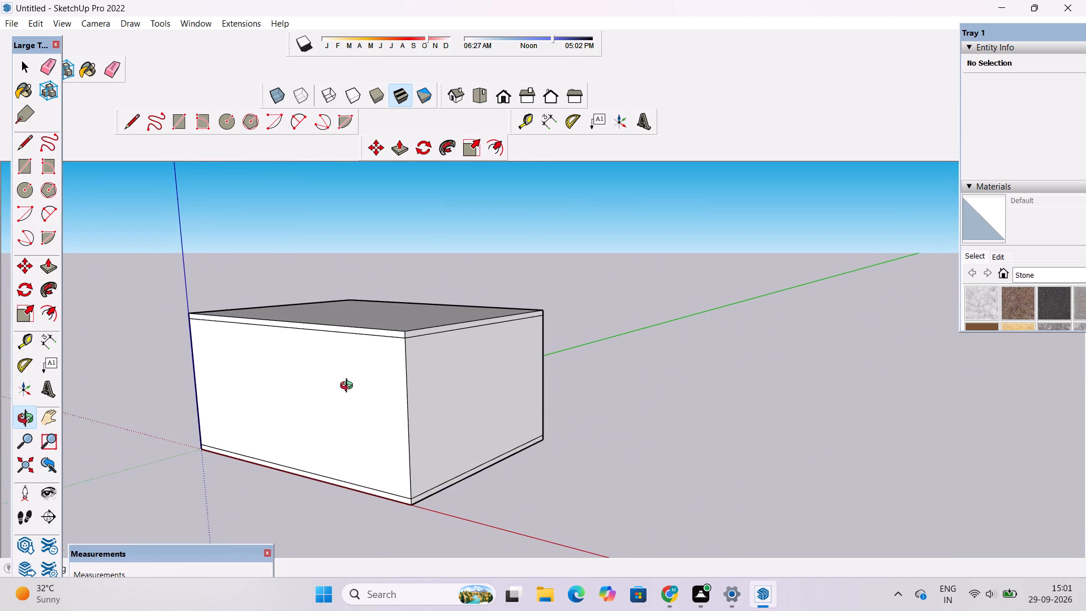
left_click_drag(349, 387, 346, 414)
left_click_drag(346, 414, 334, 421)
scroll(323, 424, "up", 3)
left_click_drag(322, 412, 325, 401, "shift")
scroll(329, 411, "up", 2)
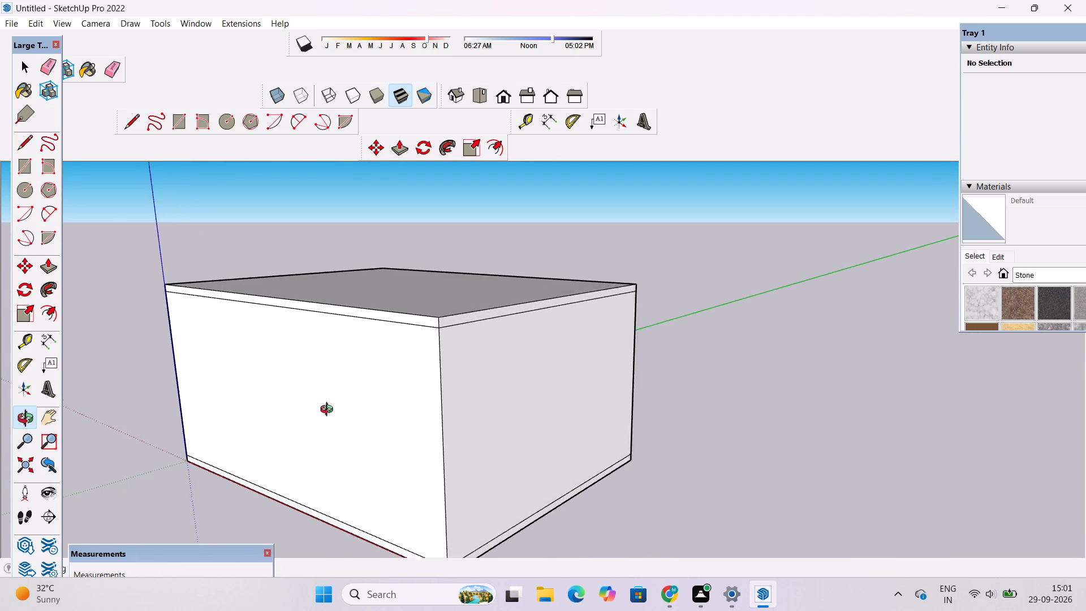
scroll(329, 411, "up", 2)
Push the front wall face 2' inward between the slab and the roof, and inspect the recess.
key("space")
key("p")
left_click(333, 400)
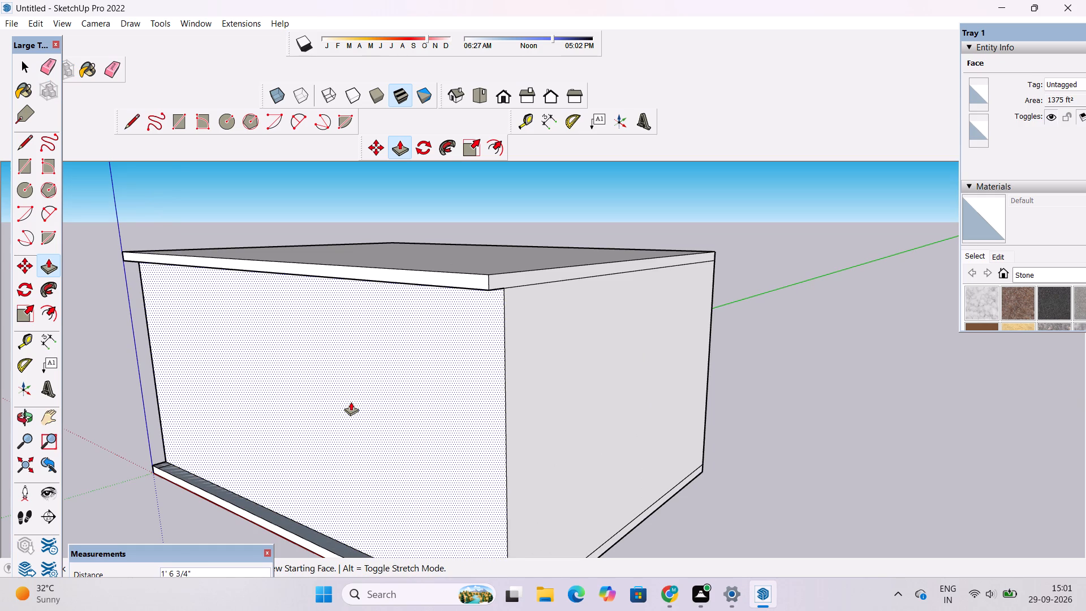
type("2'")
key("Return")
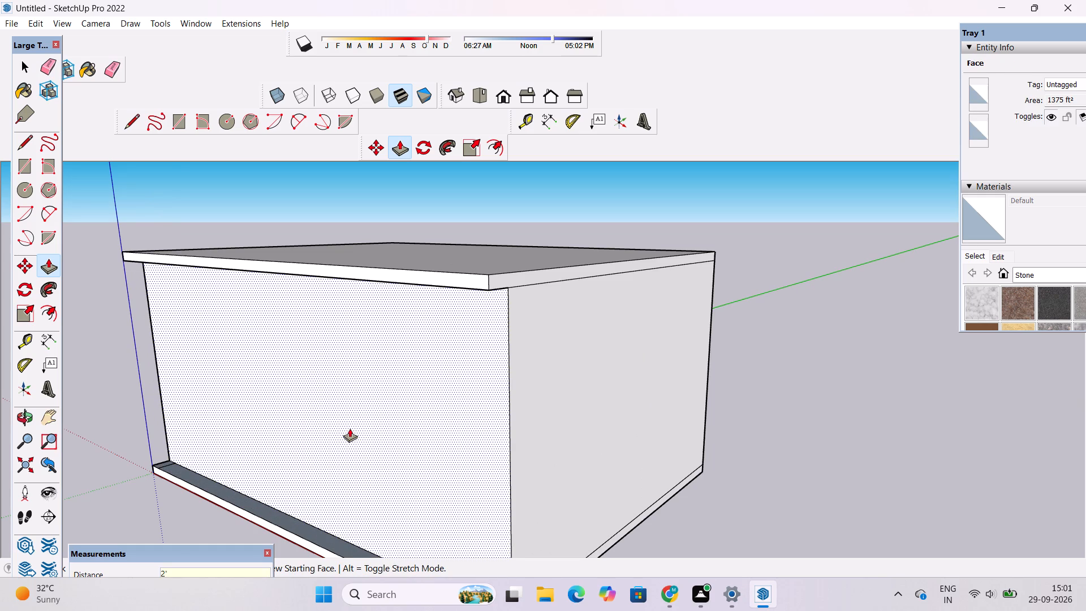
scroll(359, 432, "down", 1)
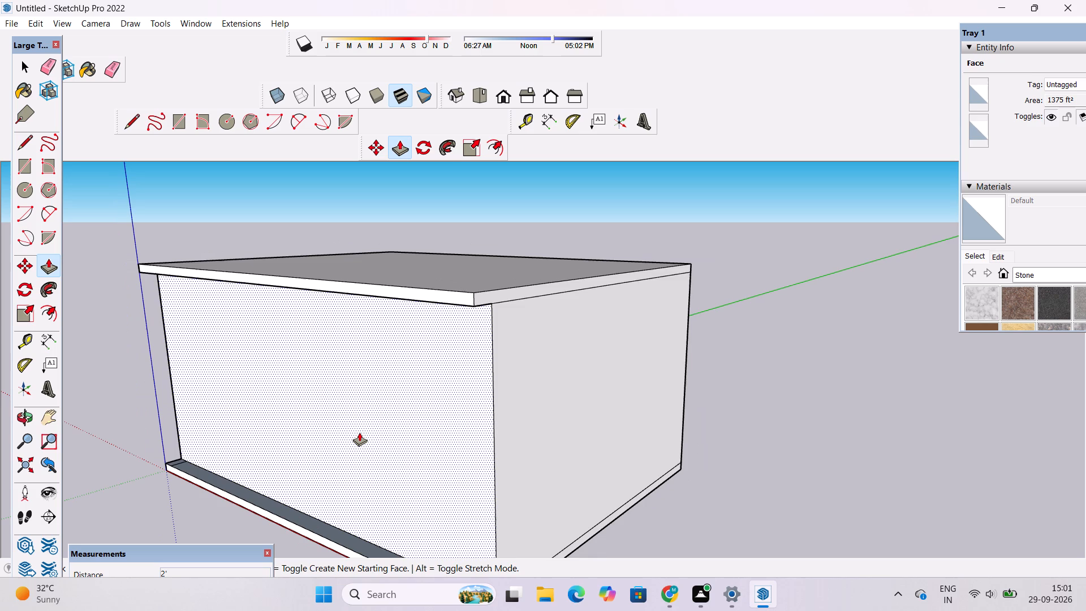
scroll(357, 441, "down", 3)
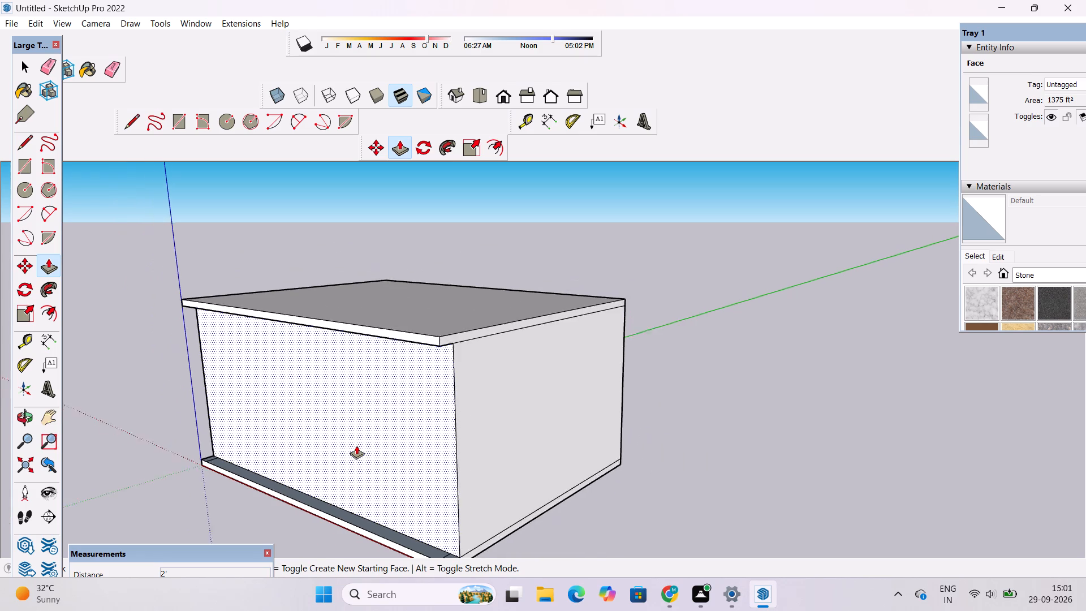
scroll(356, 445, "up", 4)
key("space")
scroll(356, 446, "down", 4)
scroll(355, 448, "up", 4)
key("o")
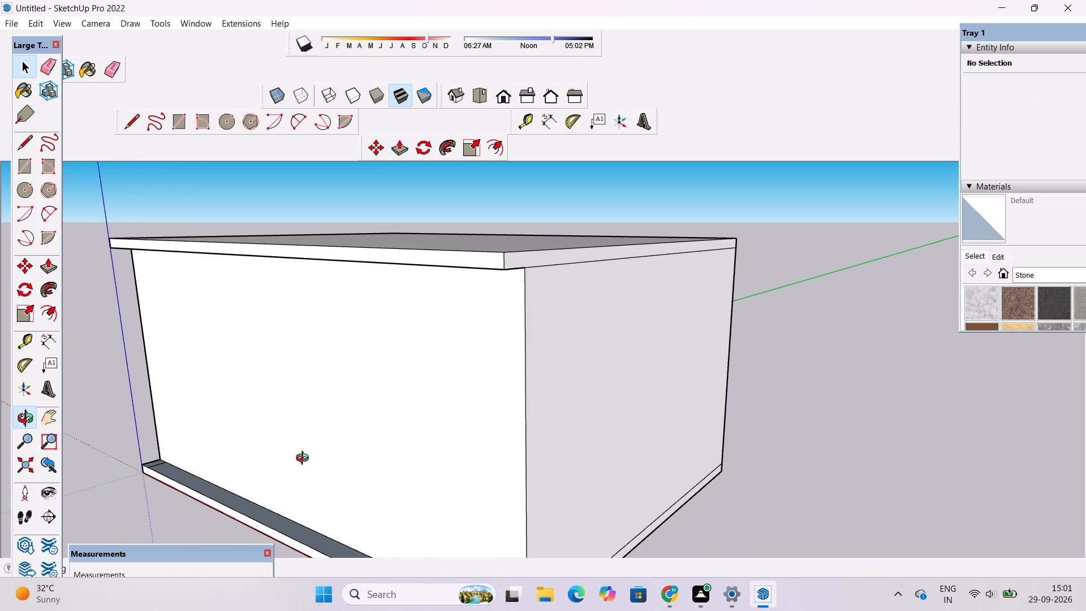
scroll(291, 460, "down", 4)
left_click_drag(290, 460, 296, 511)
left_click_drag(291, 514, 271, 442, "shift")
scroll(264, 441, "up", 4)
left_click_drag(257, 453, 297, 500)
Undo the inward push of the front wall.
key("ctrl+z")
Examine the front wall and the roof from above, checking the roof's top face.
scroll(268, 466, "down", 4)
left_click_drag(263, 476, 247, 393)
left_click_drag(247, 393, 240, 450, "shift")
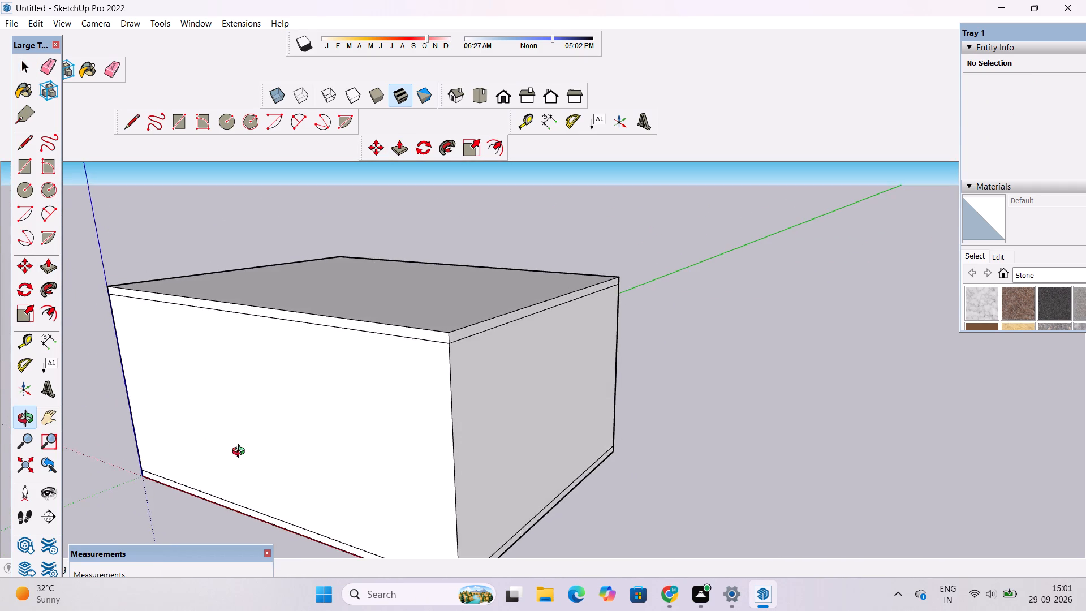
scroll(241, 453, "up", 3)
scroll(240, 448, "down", 4)
scroll(240, 448, "up", 3)
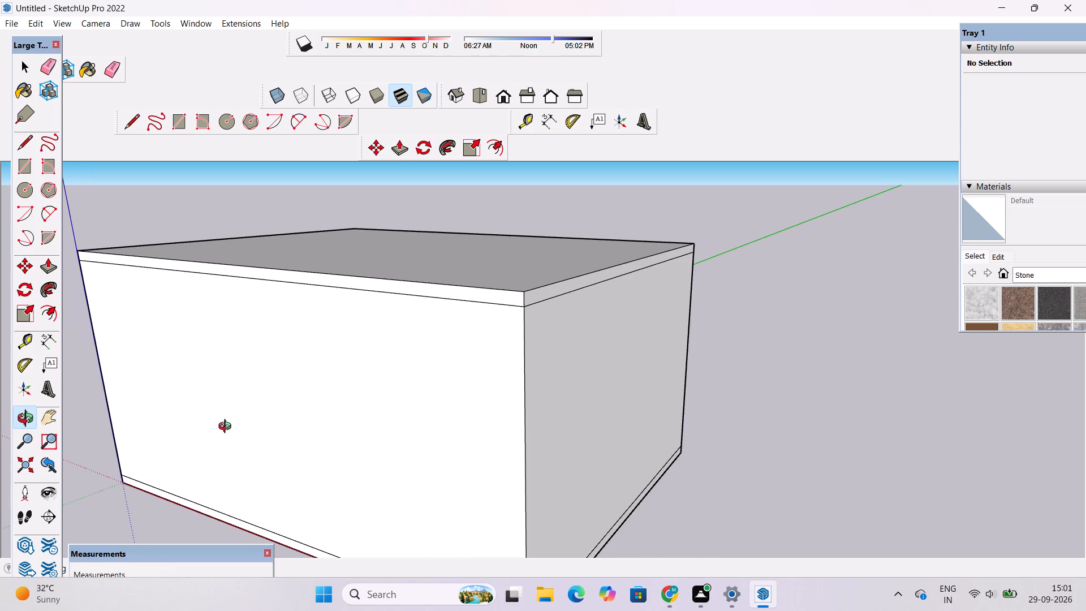
scroll(227, 428, "down", 6)
left_click_drag(204, 430, 413, 420)
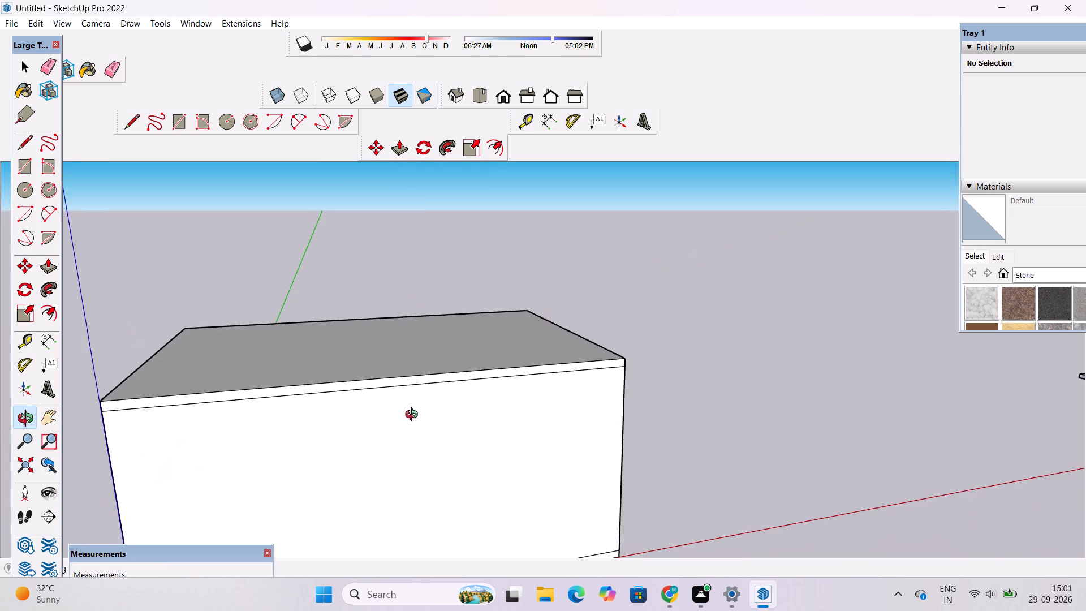
left_click_drag(415, 414, 452, 372, "shift")
left_click_drag(452, 373, 411, 436, "shift")
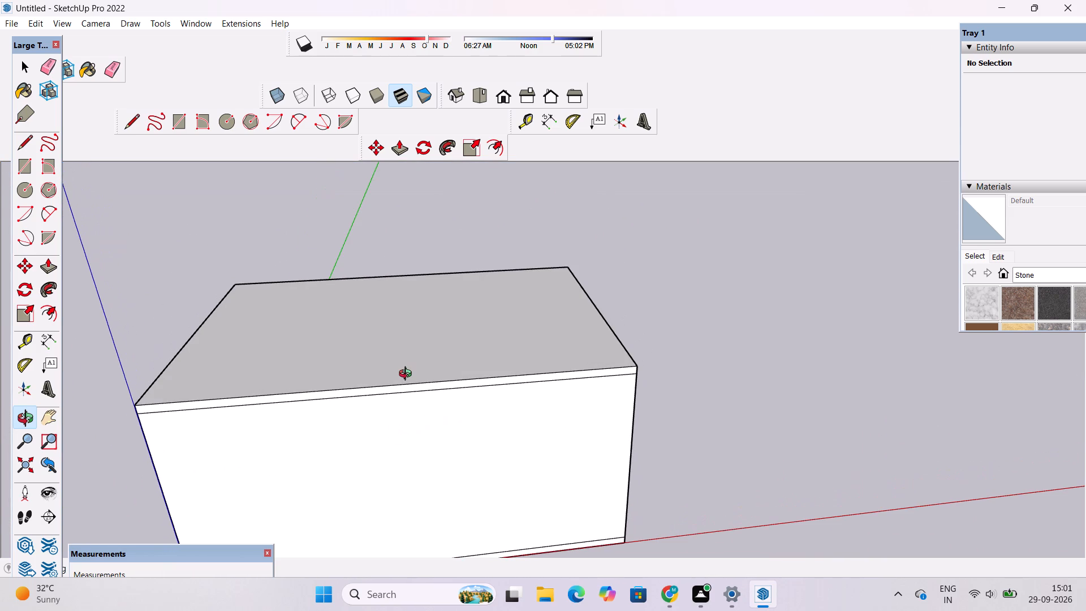
key("space")
left_click(402, 378)
left_click(676, 330)
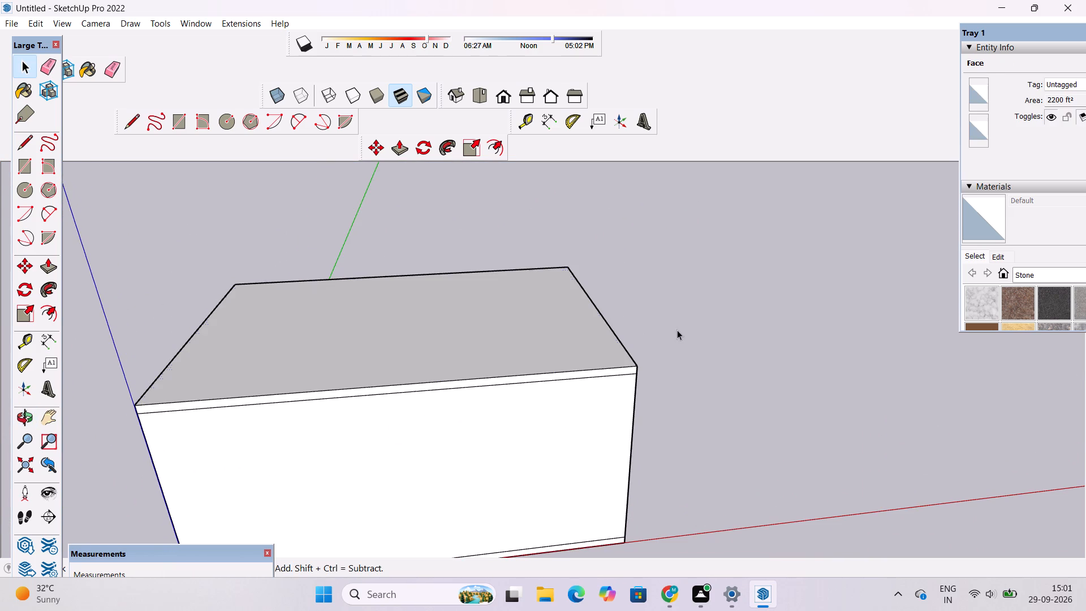
Examine the building from the front around the origin side to the corner with the back wall's vertical seam.
key("o")
scroll(549, 364, "down", 4)
left_click_drag(502, 413, 480, 324)
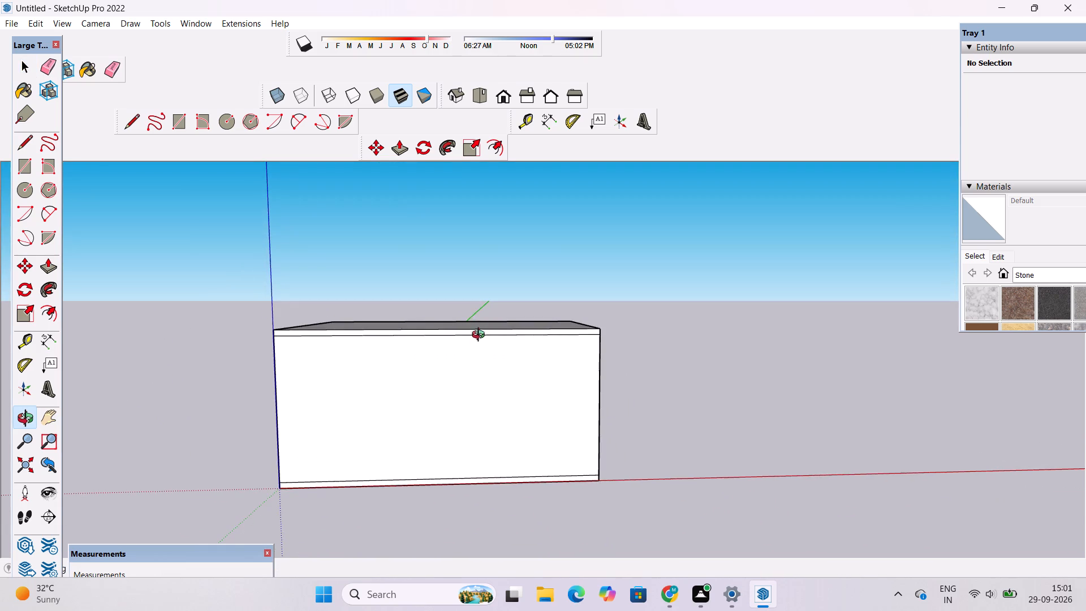
scroll(481, 341, "up", 3)
left_click_drag(671, 317, 430, 353)
scroll(412, 354, "up", 3)
left_click_drag(364, 355, 554, 345)
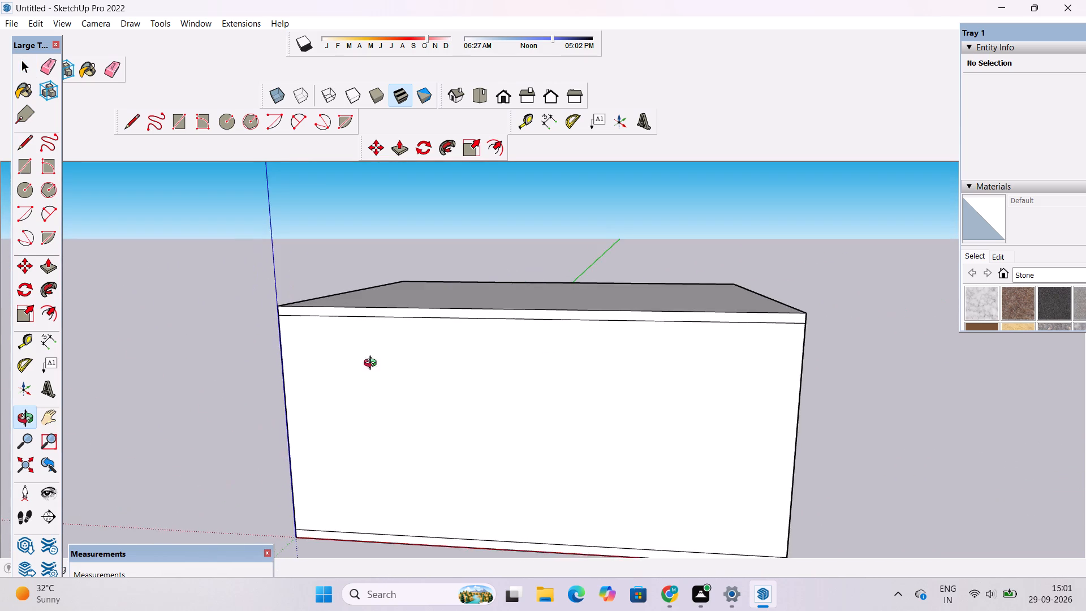
scroll(316, 364, "up", 2)
left_click_drag(257, 364, 476, 379)
left_click_drag(476, 379, 351, 376, "shift")
scroll(340, 371, "up", 3)
left_click_drag(307, 376, 642, 376)
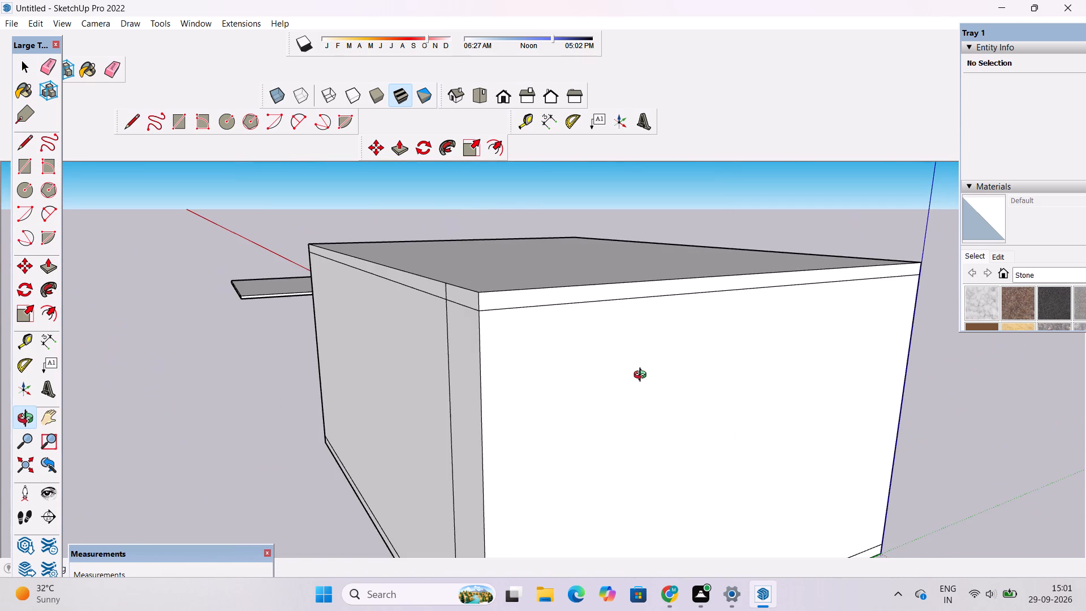
left_click_drag(653, 369, 570, 369, "shift")
scroll(348, 375, "up", 3)
left_click_drag(354, 356, 470, 356)
scroll(443, 334, "down", 5)
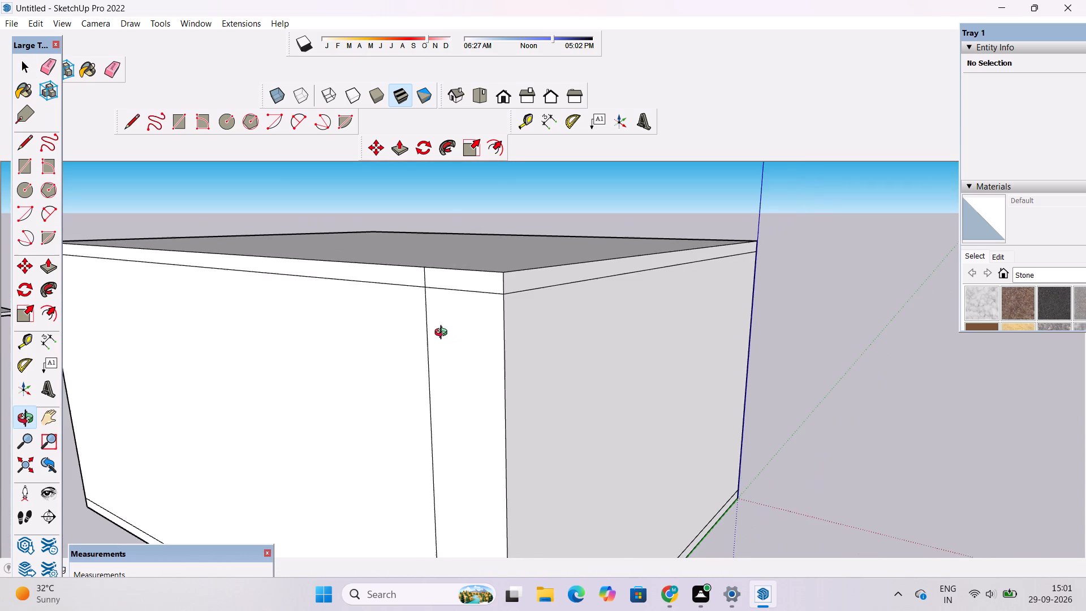
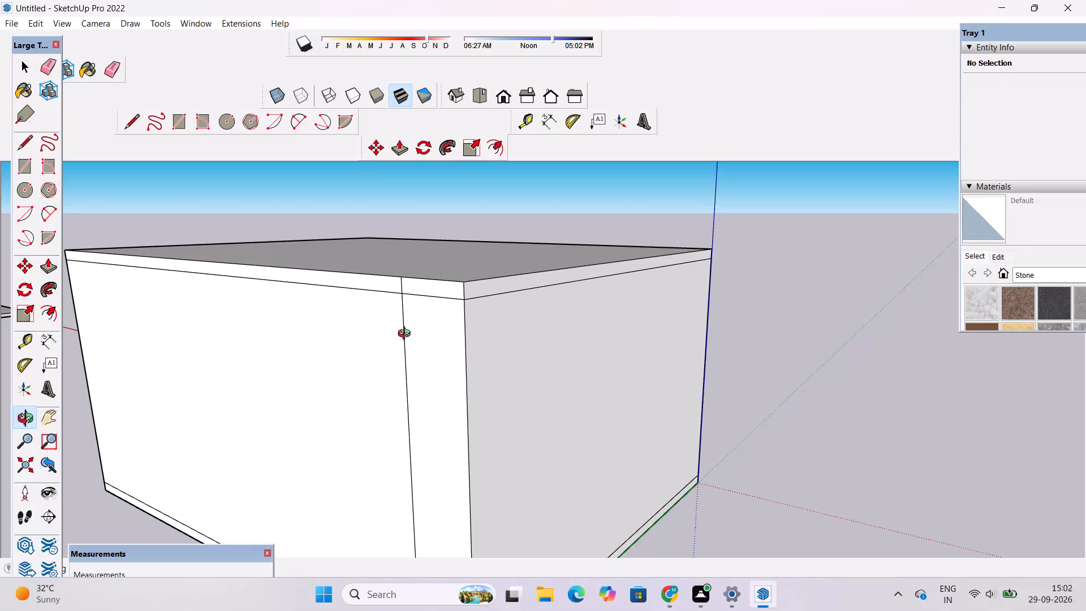
Examine the building's vertical seam, roof edges and walls from the back corner around to the origin side.
scroll(405, 338, "up", 3)
scroll(401, 322, "down", 3)
scroll(399, 327, "up", 2)
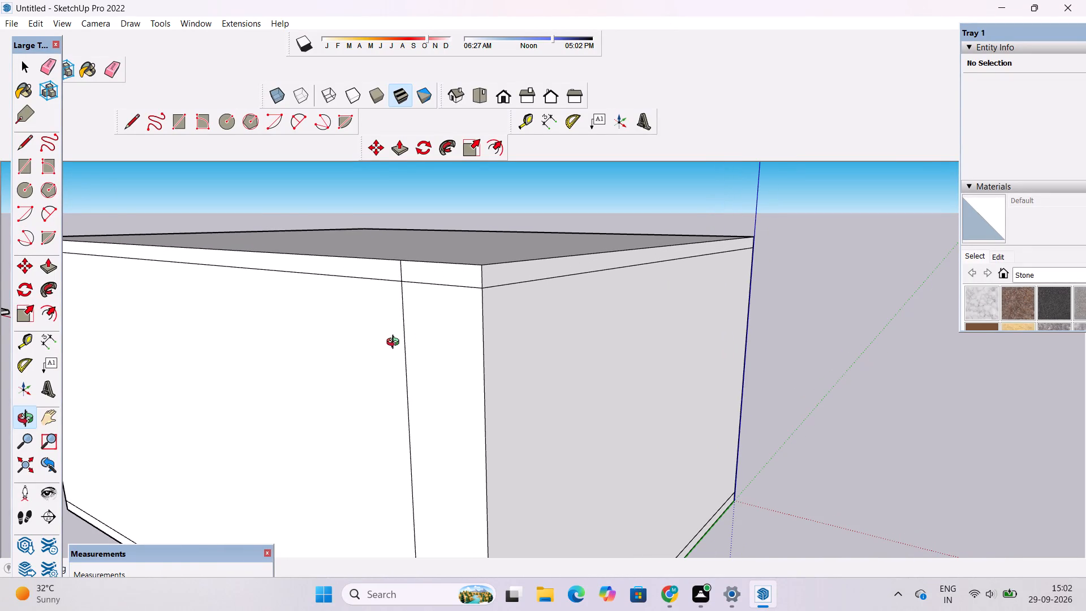
scroll(388, 350, "down", 5)
scroll(386, 351, "up", 5)
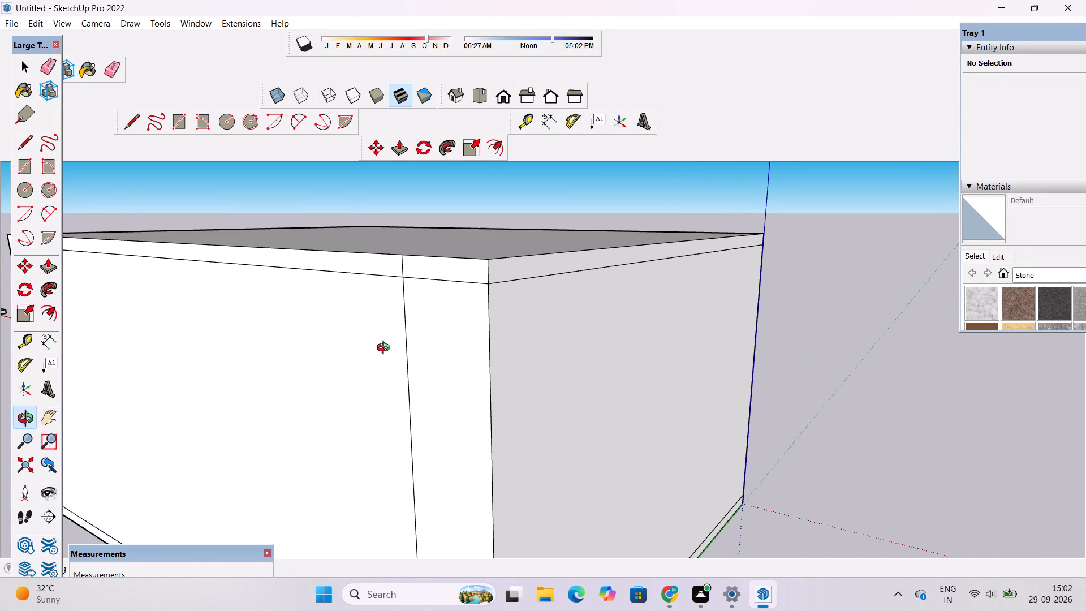
scroll(386, 349, "down", 4)
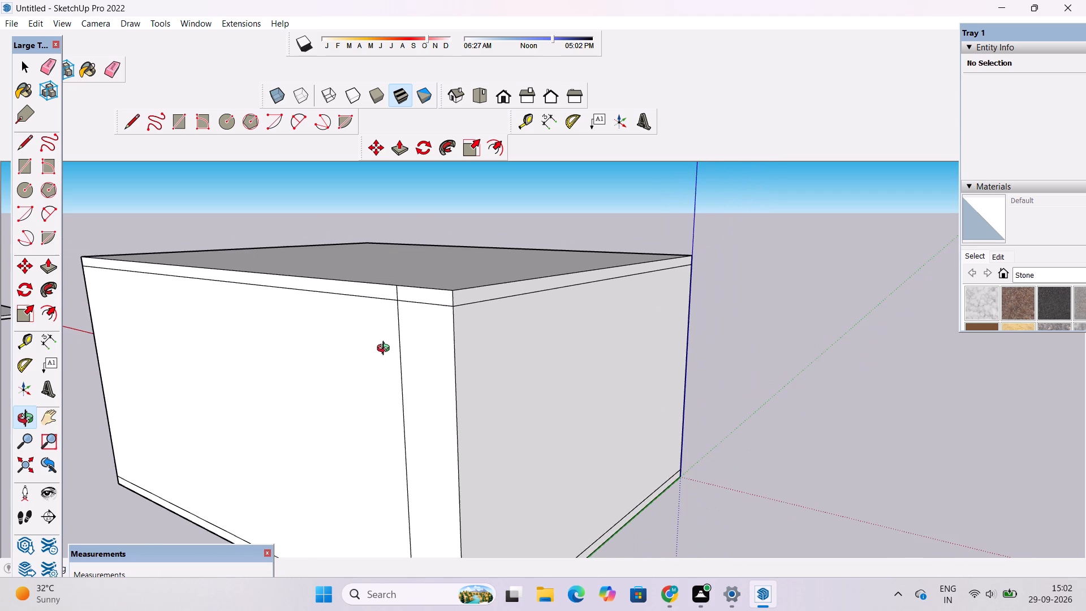
left_click_drag(393, 351, 460, 353, "shift")
scroll(456, 348, "down", 3)
scroll(462, 301, "up", 4, "shift")
left_click_drag(468, 316, 400, 345, "shift")
scroll(378, 356, "up", 4, "shift")
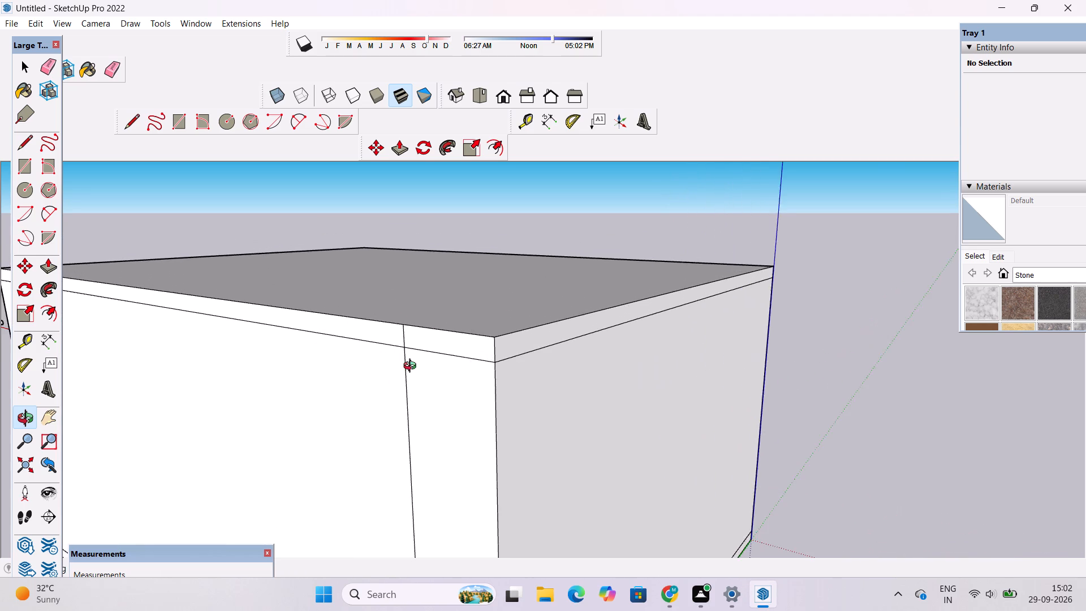
left_click_drag(387, 355, 317, 345, "shift")
scroll(299, 341, "down", 5)
left_click_drag(545, 311, 210, 353)
left_click_drag(506, 368, 271, 360)
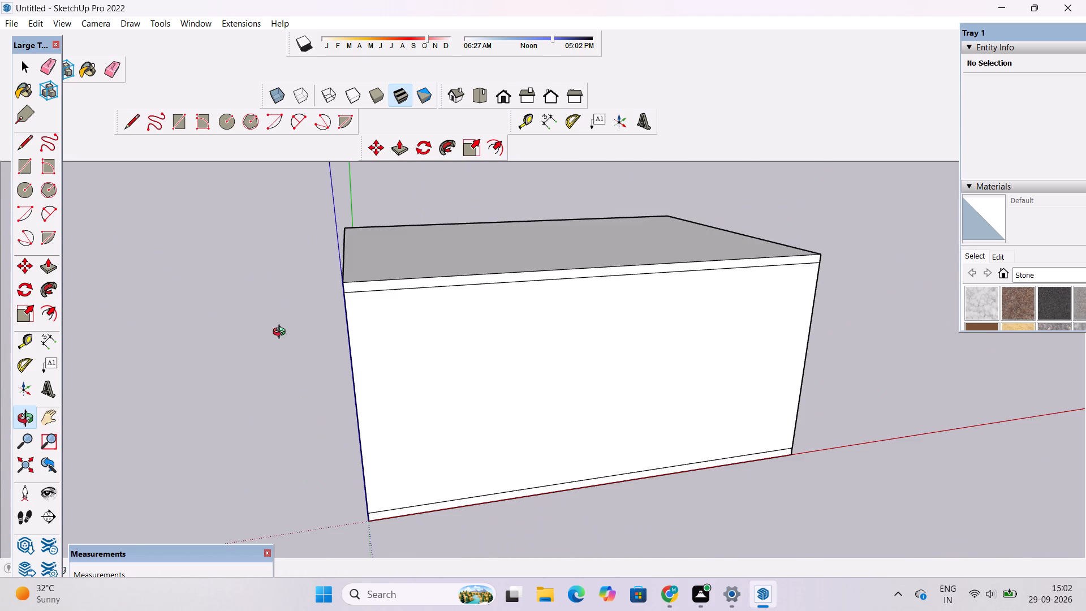
scroll(274, 334, "down", 6)
scroll(409, 354, "up", 4)
left_click_drag(259, 351, 546, 324)
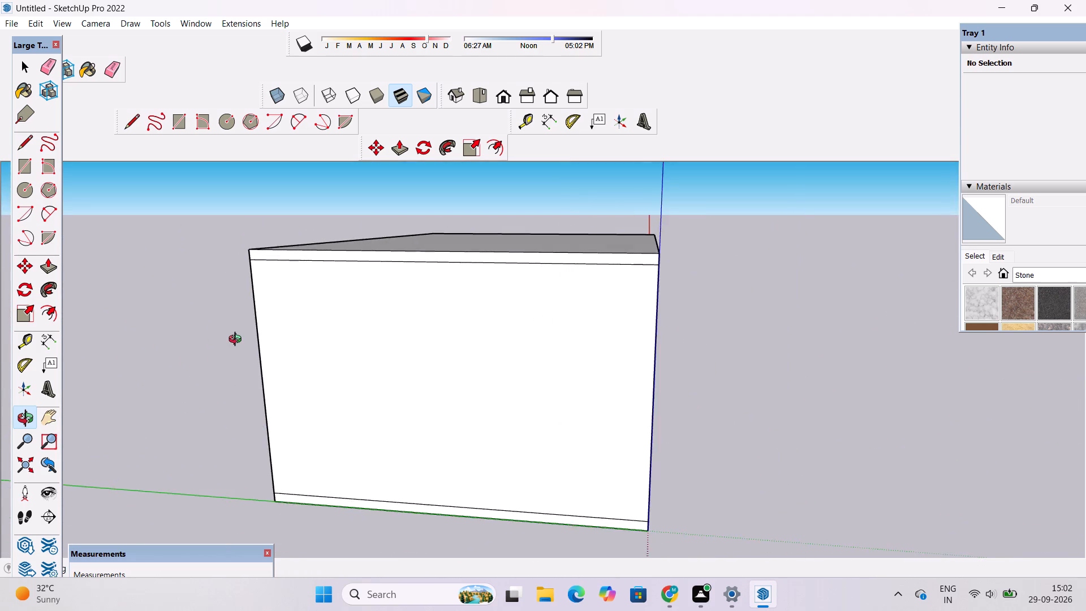
scroll(238, 341, "up", 3)
left_click_drag(240, 345, 307, 345)
scroll(166, 324, "down", 6)
left_click_drag(189, 330, 48, 345)
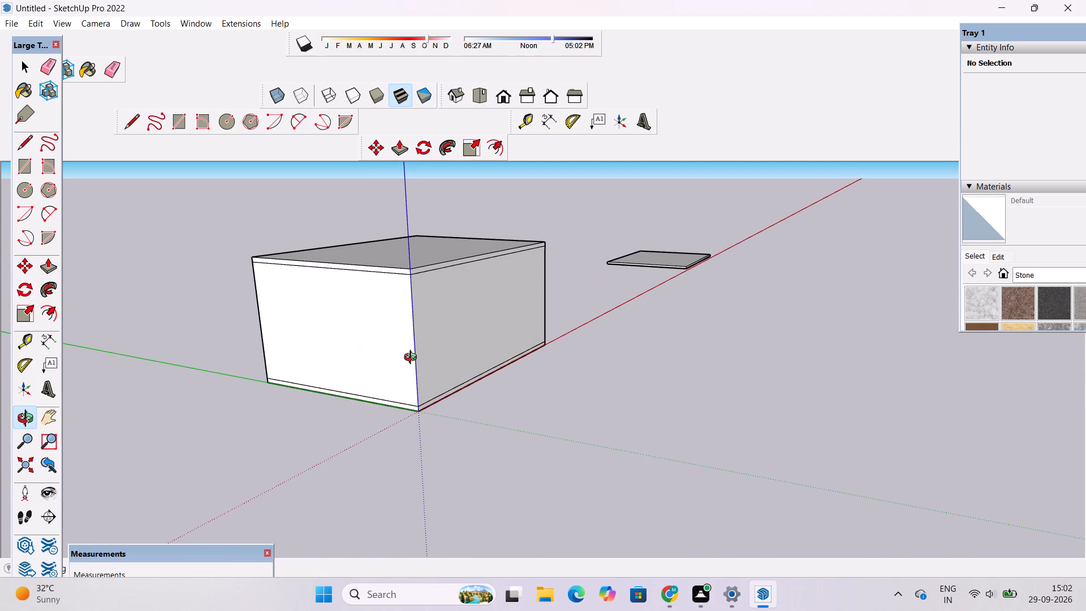
left_click_drag(413, 359, 159, 465, "shift")
Delete the entire model, including the building and the separate flat slab beside it.
key("ctrl+a")
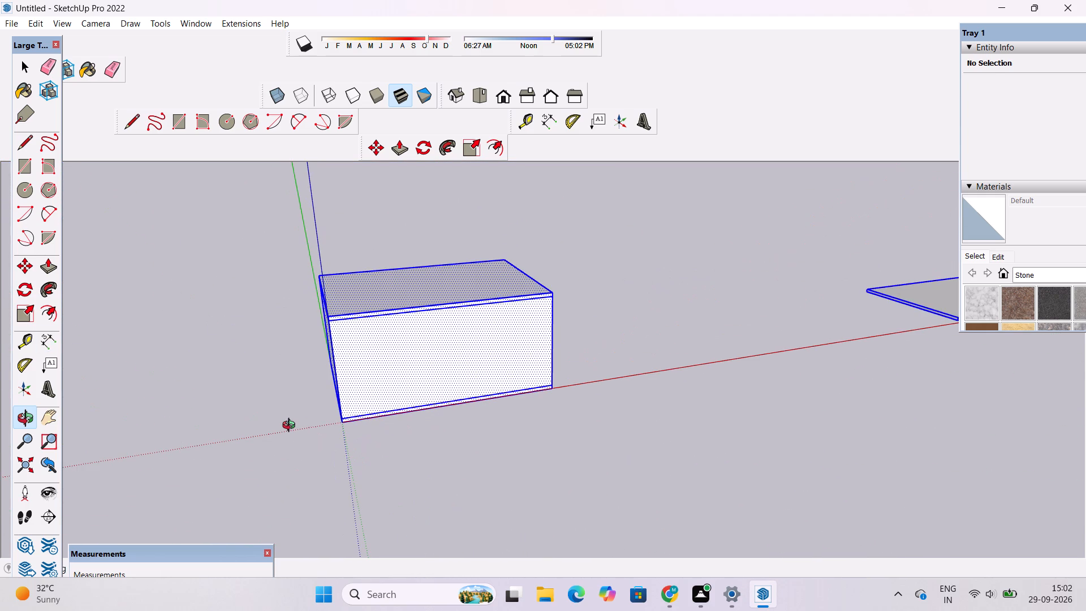
key("Delete")
Draw a 50' line on the ground parallel to the red axis, starting just beside the origin.
key("o")
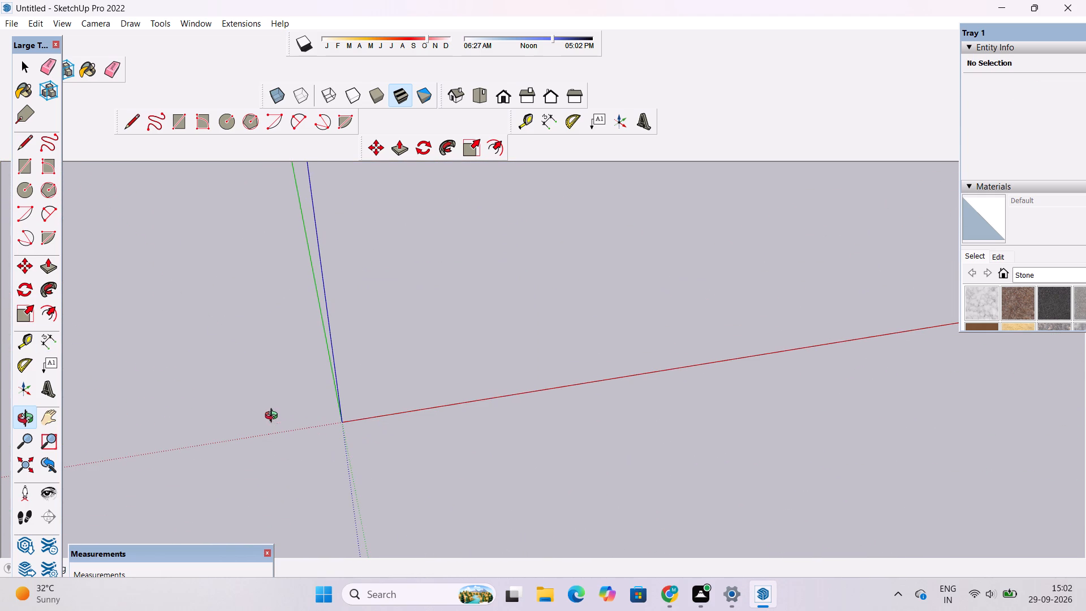
left_click_drag(346, 418, 270, 441, "shift")
left_click_drag(335, 437, 291, 445, "shift")
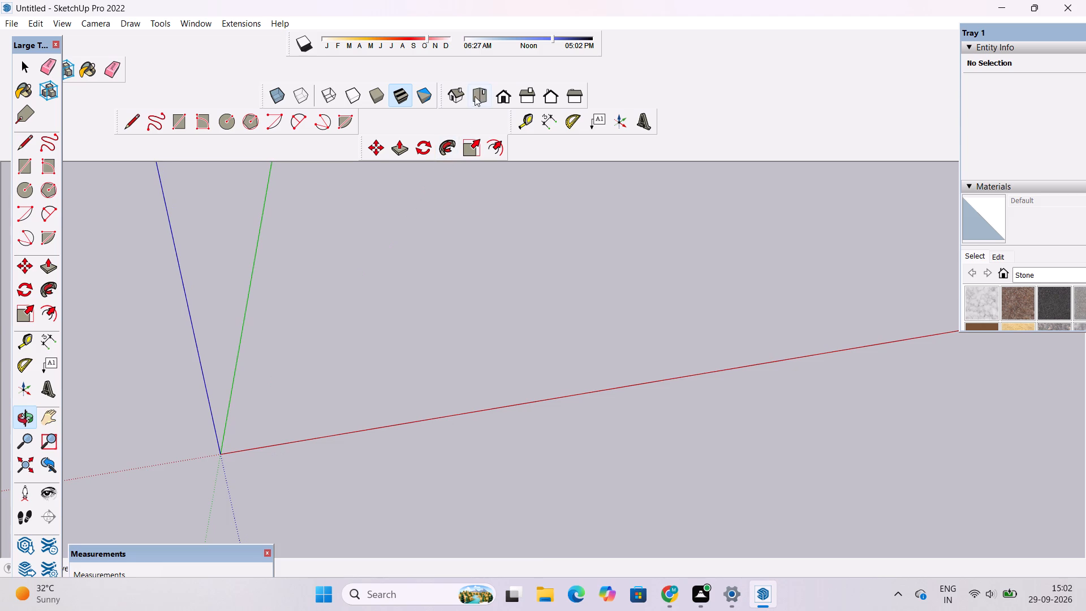
left_click(476, 95)
scroll(619, 294, "up", 6)
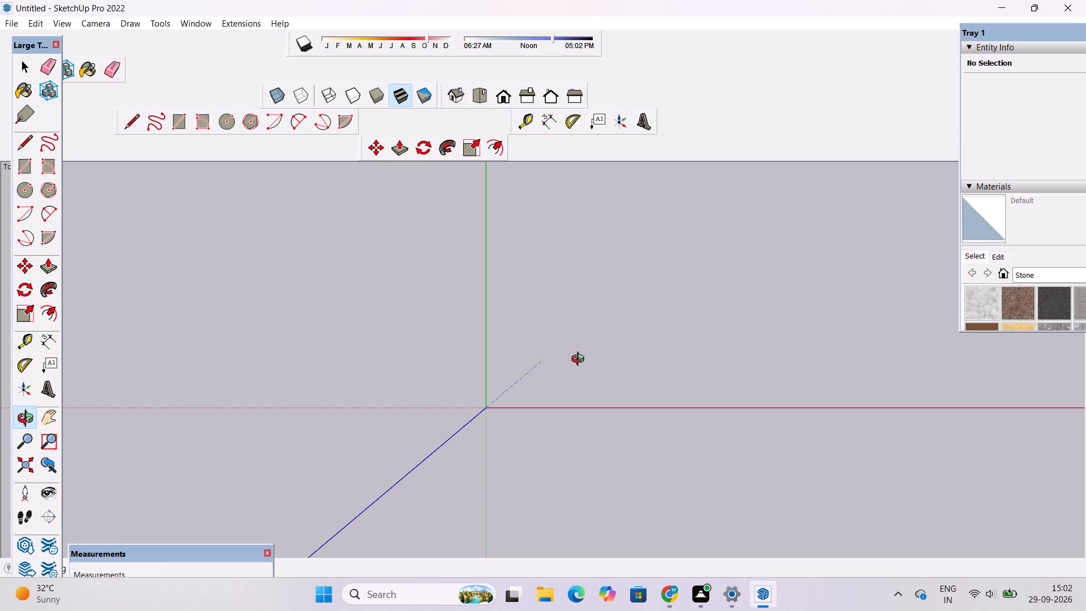
scroll(563, 384, "up", 1)
scroll(549, 381, "down", 1)
left_click_drag(541, 369, 365, 349, "shift")
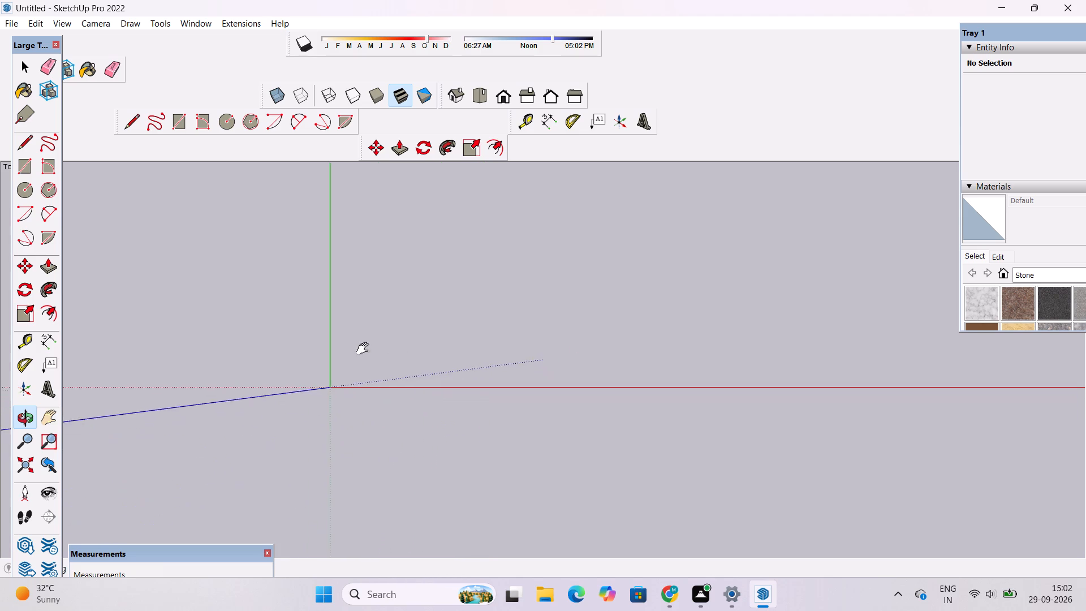
left_click_drag(365, 349, 322, 346, "shift")
scroll(312, 384, "up", 15)
left_click_drag(264, 395, 212, 391)
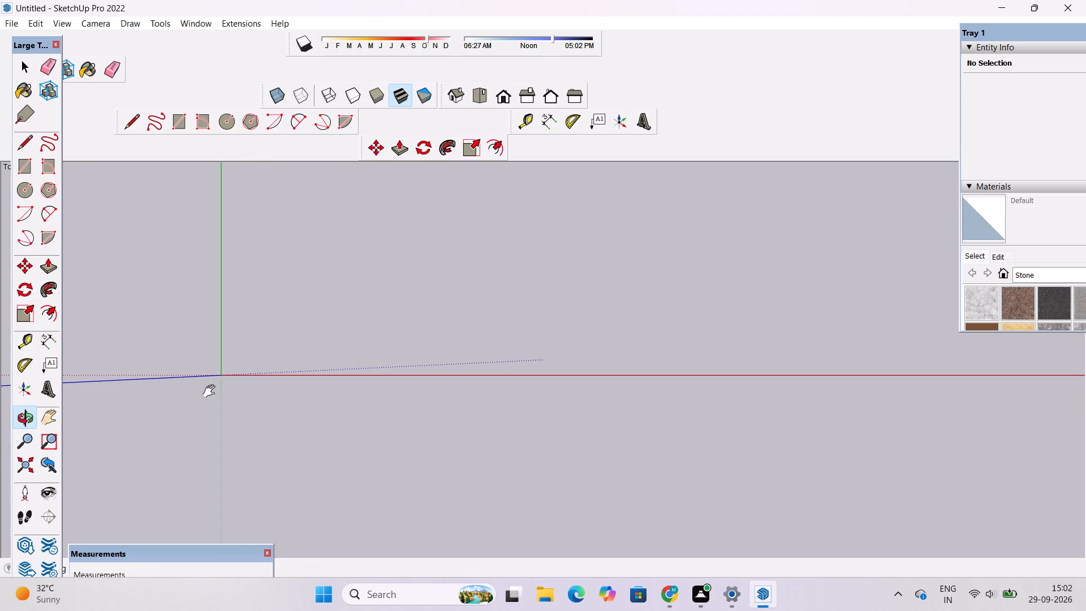
left_click_drag(212, 391, 210, 391)
scroll(211, 390, "up", 13, "shift")
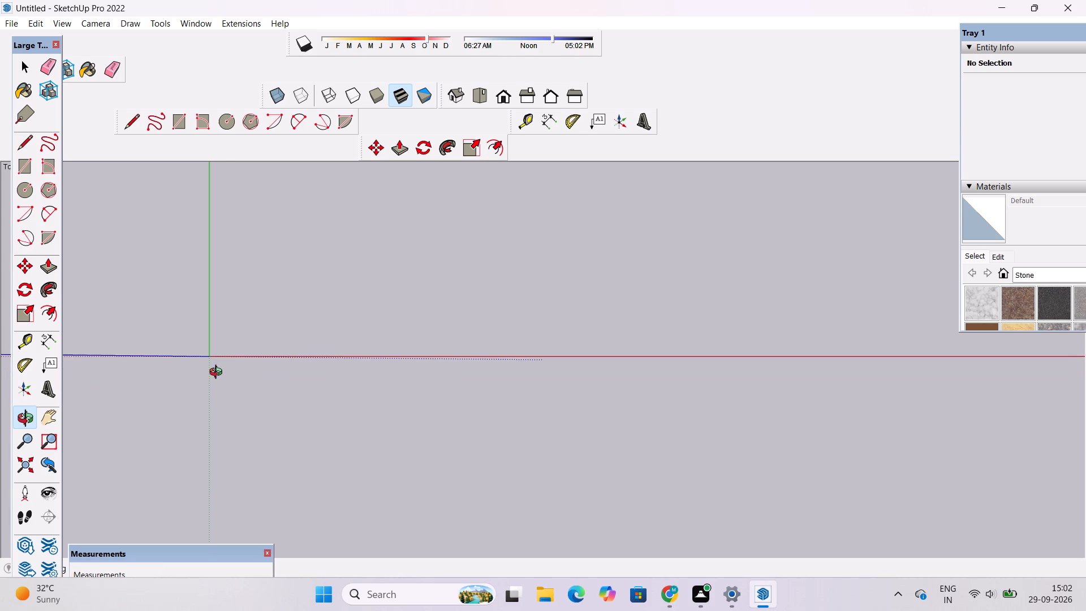
scroll(218, 373, "up", 3)
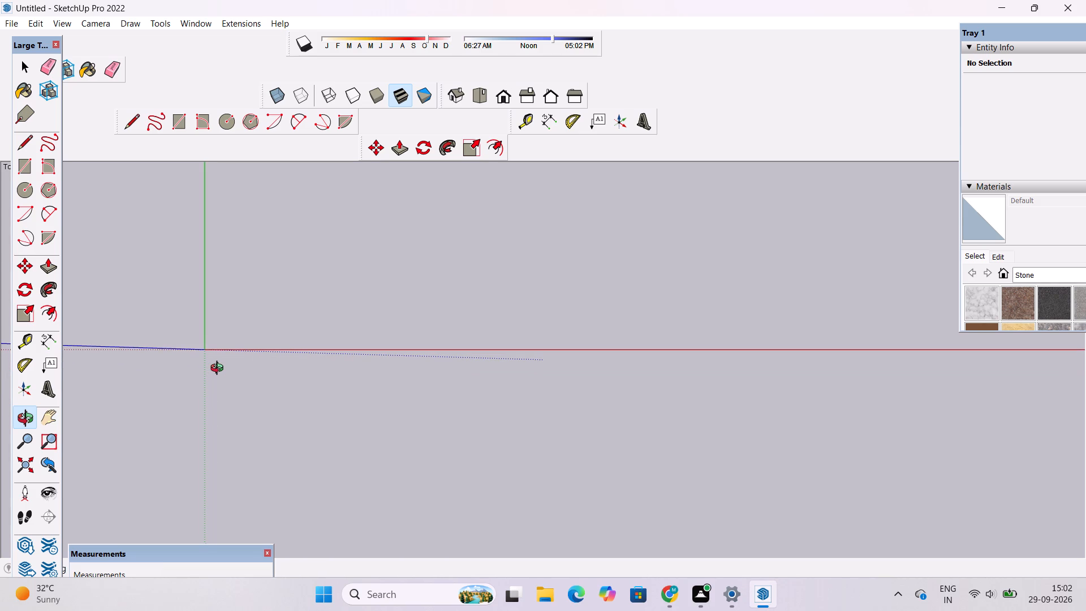
key("l")
left_click(234, 333)
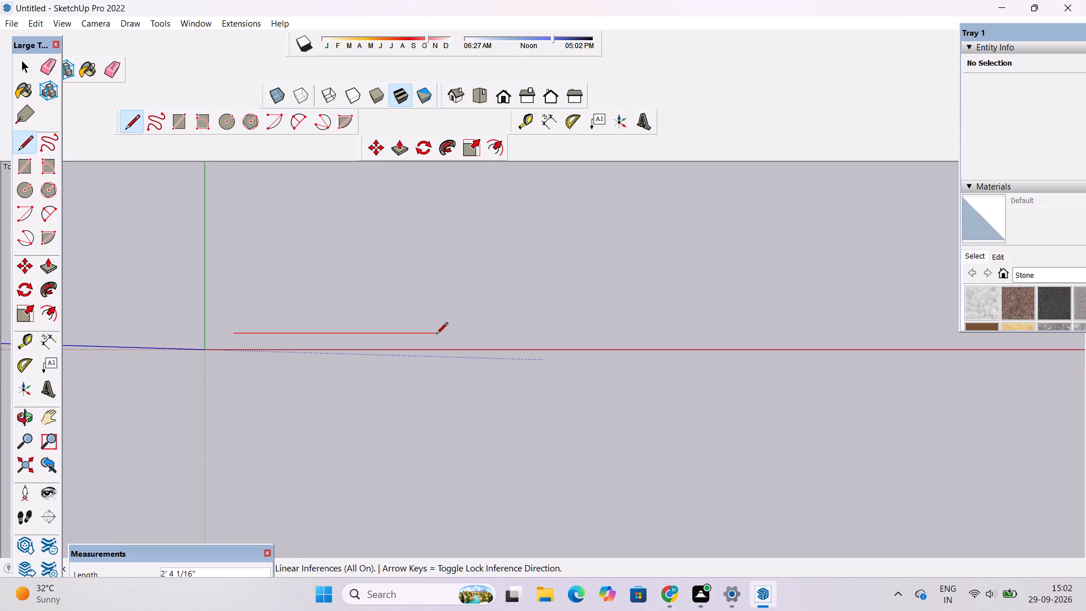
type("50'")
key("Return")
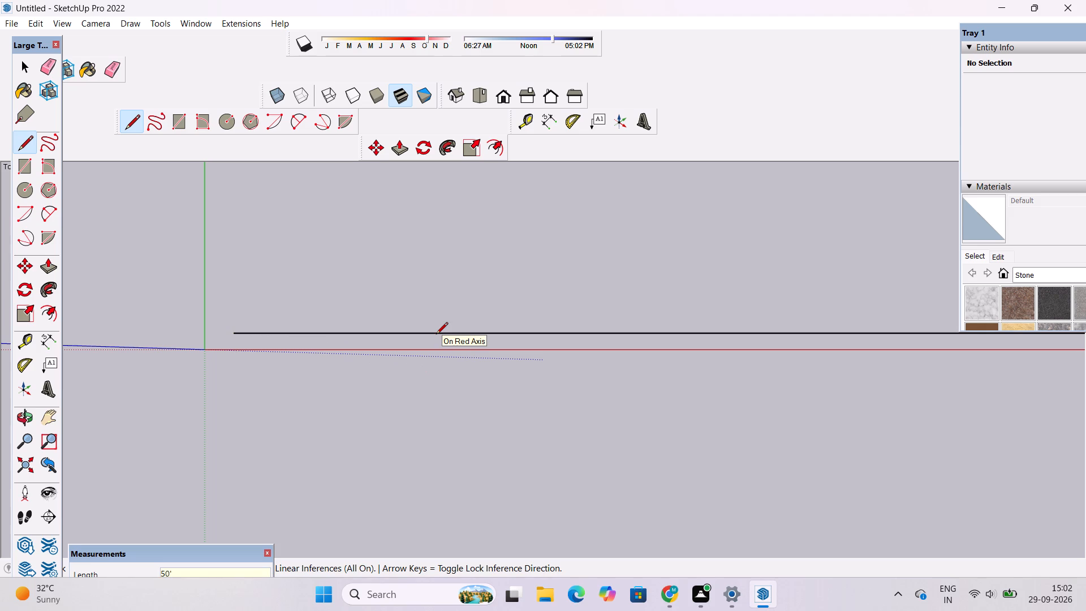
key("space")
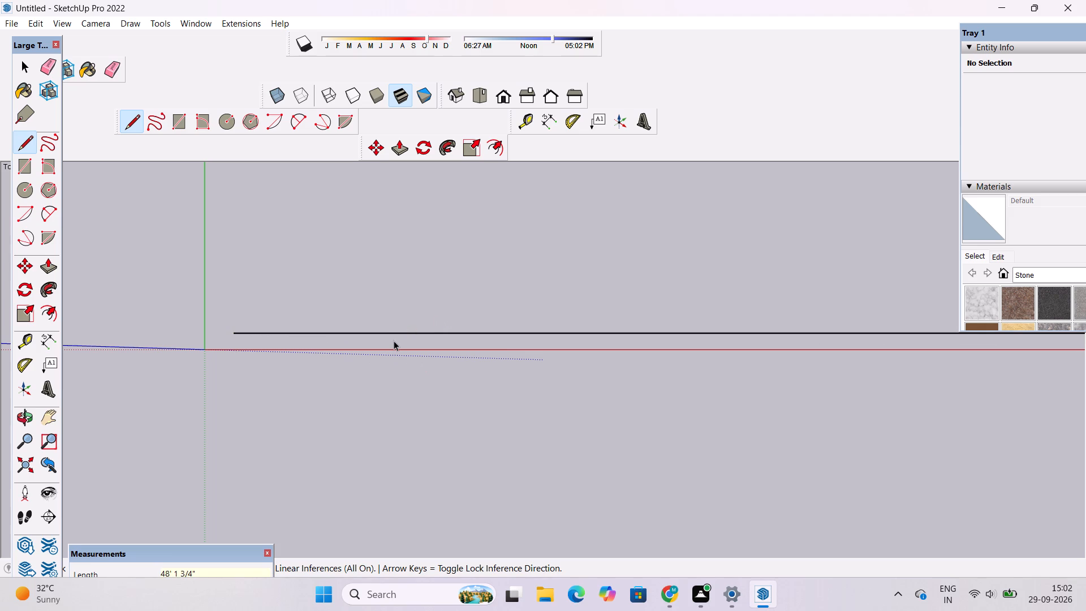
Draw a 45' line parallel to the green axis from the origin-side end of the 50' line.
type("l")
left_click(234, 334)
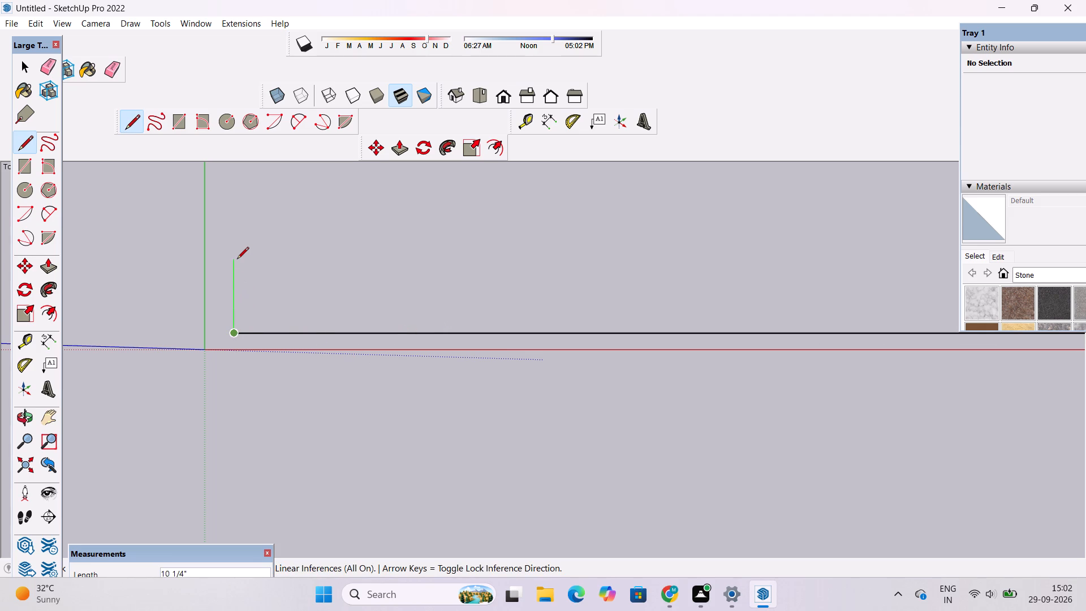
type("45'")
key("Return")
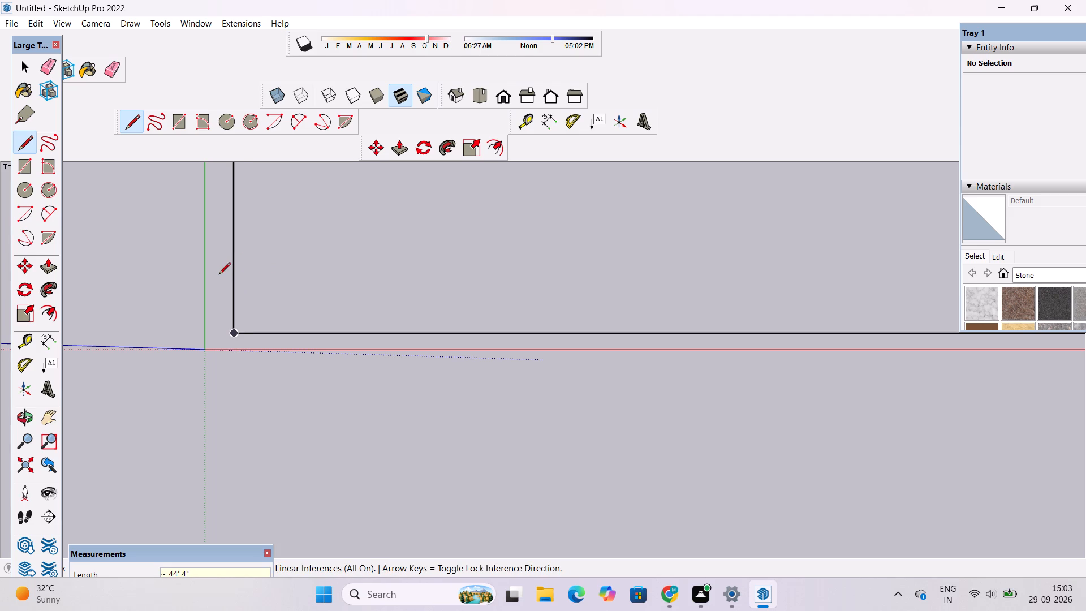
scroll(191, 427, "down", 11)
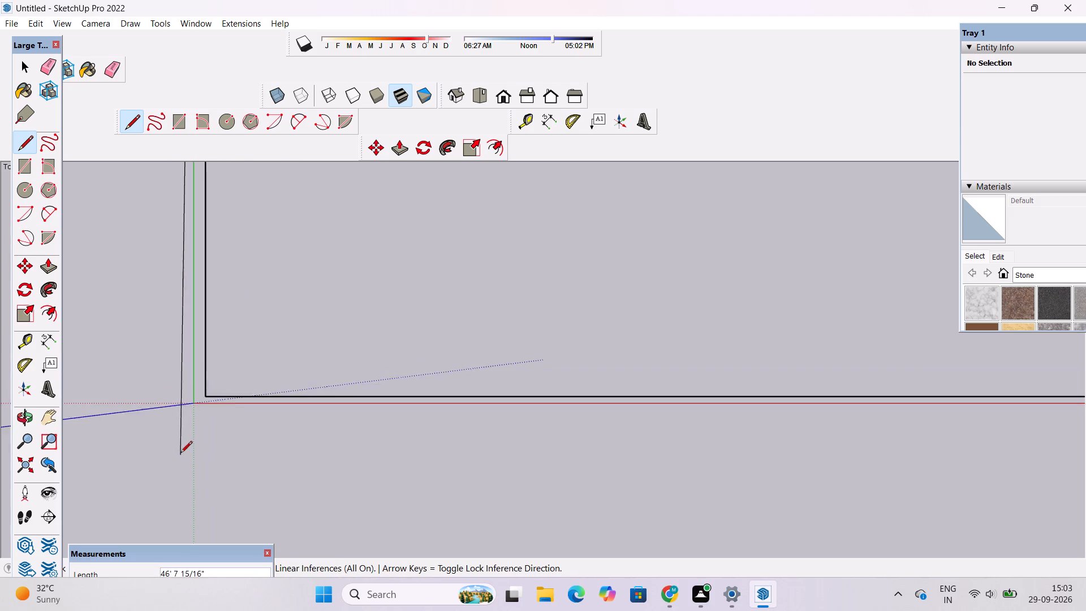
scroll(180, 454, "down", 12)
scroll(169, 428, "up", 3)
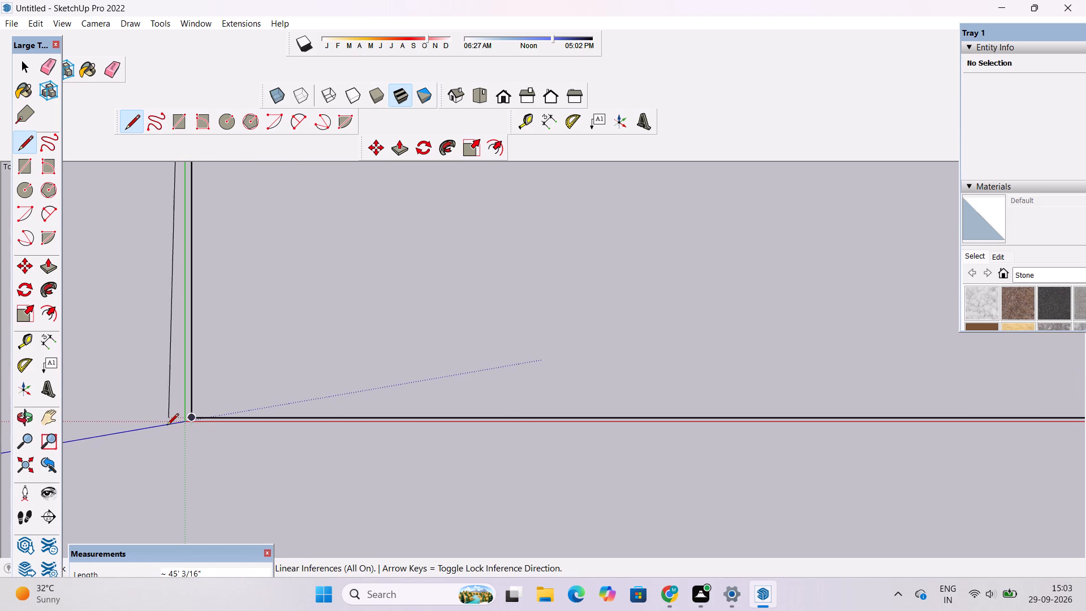
scroll(167, 419, "down", 4)
scroll(167, 424, "up", 2)
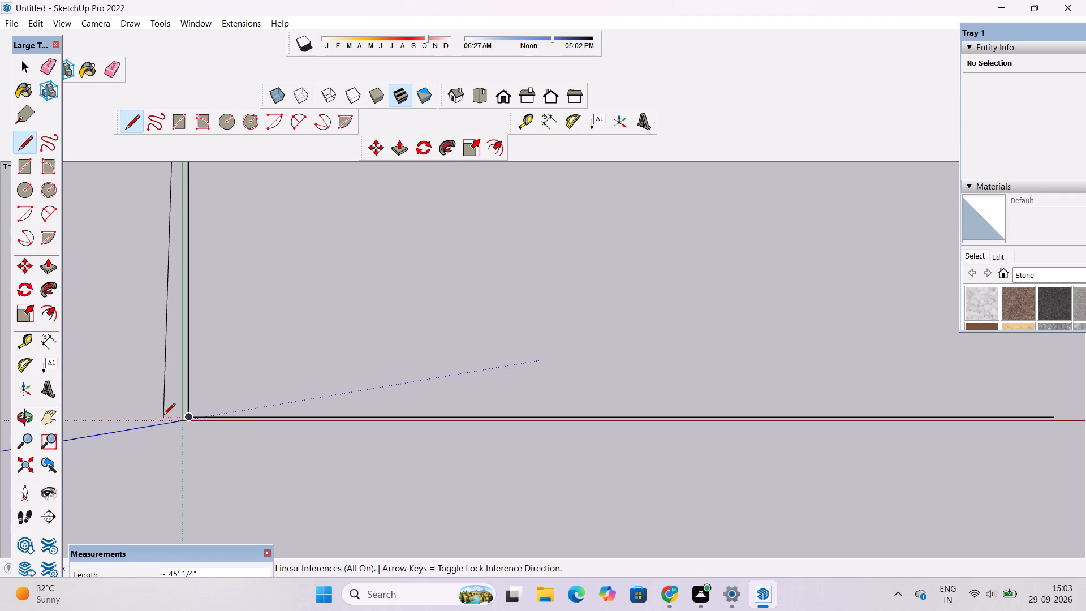
key("space")
Draw a second 50' line parallel to the red axis from the far end of the 45' line.
type("o")
scroll(163, 416, "down", 3)
left_click_drag(197, 385, 182, 476, "shift")
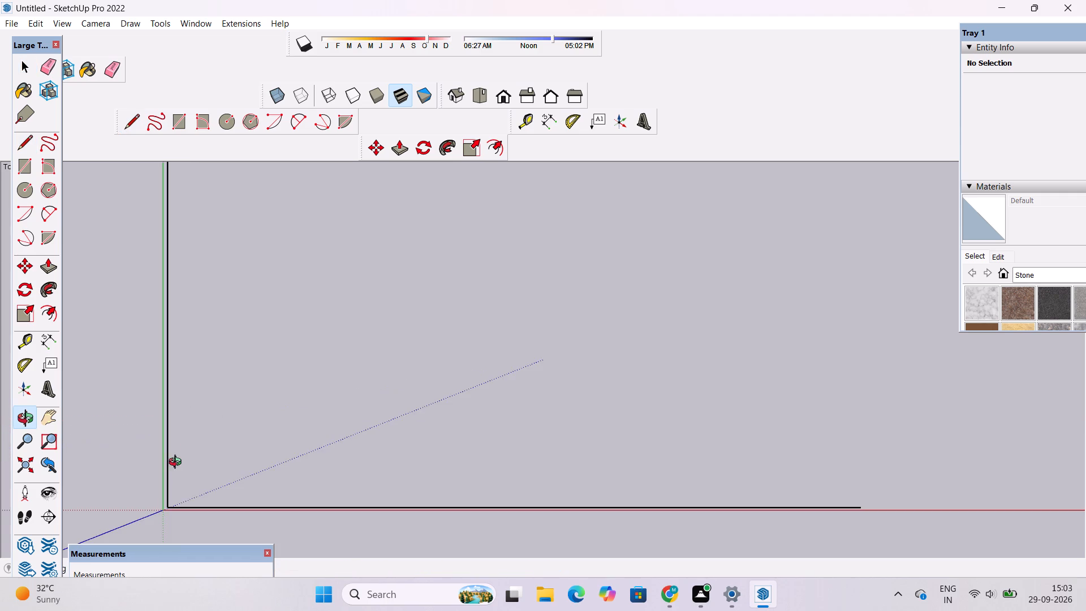
scroll(178, 463, "down", 9)
left_click_drag(231, 410, 258, 498, "shift")
left_click_drag(237, 458, 209, 389)
left_click_drag(202, 400, 204, 411)
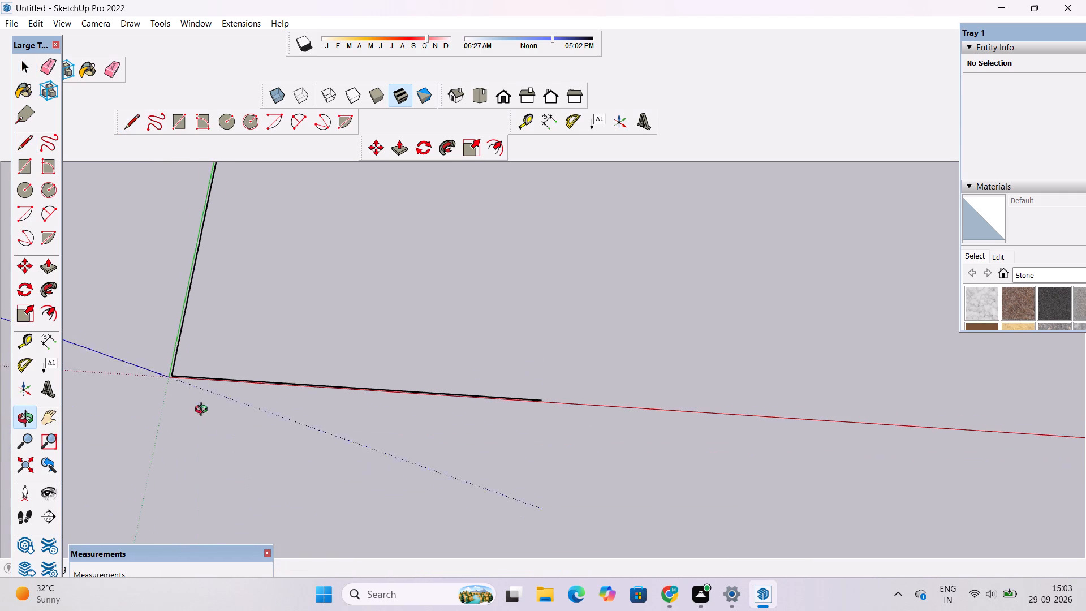
left_click_drag(204, 411, 217, 454)
scroll(217, 452, "down", 7)
left_click_drag(237, 404, 273, 476, "shift")
scroll(232, 360, "up", 3)
left_click_drag(232, 359, 232, 376, "shift")
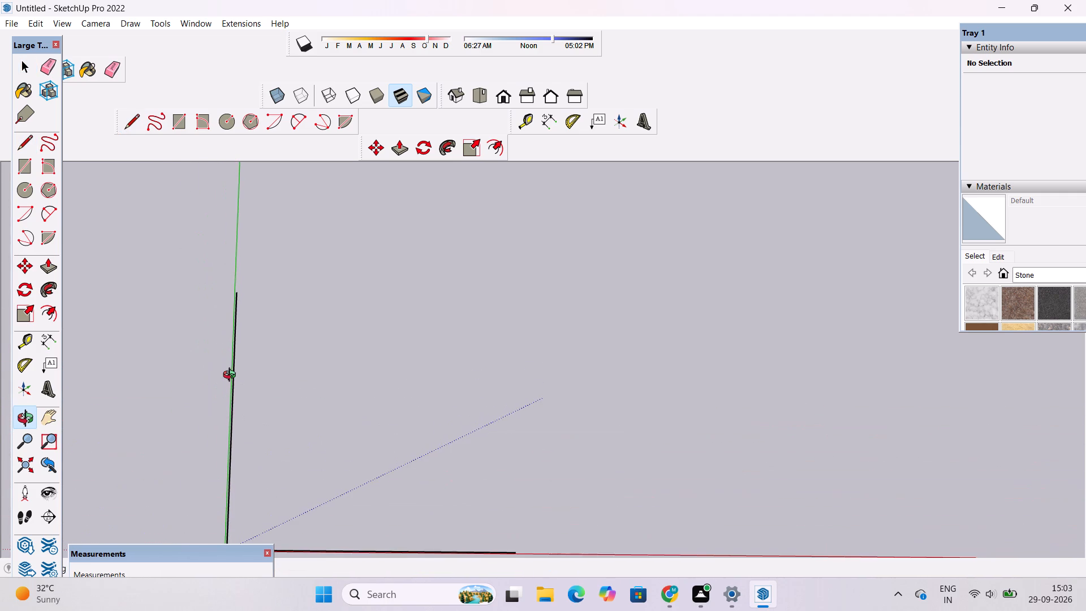
key("l")
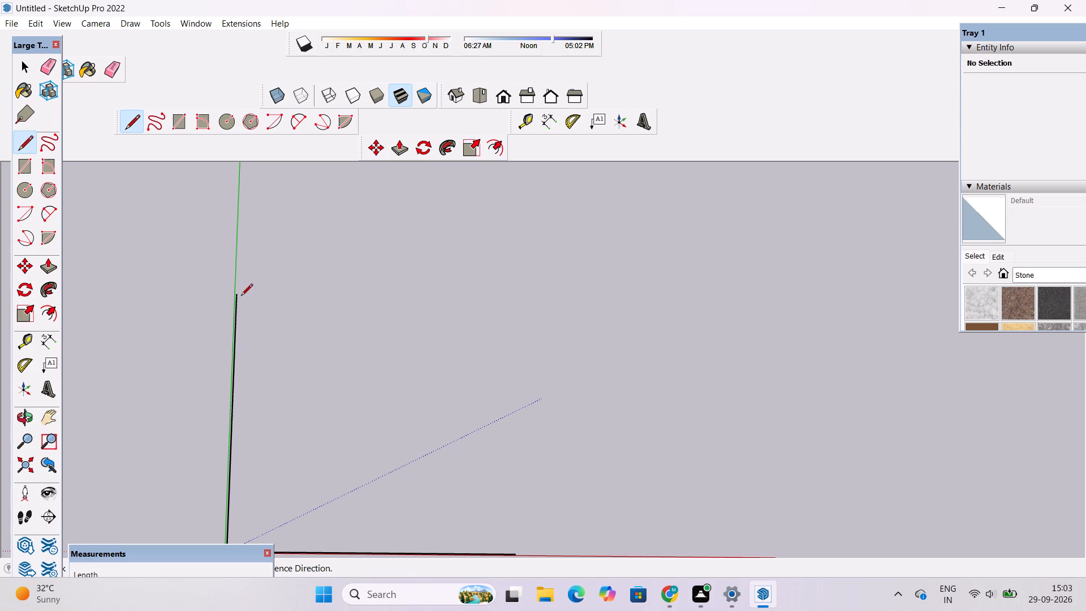
left_click(238, 295)
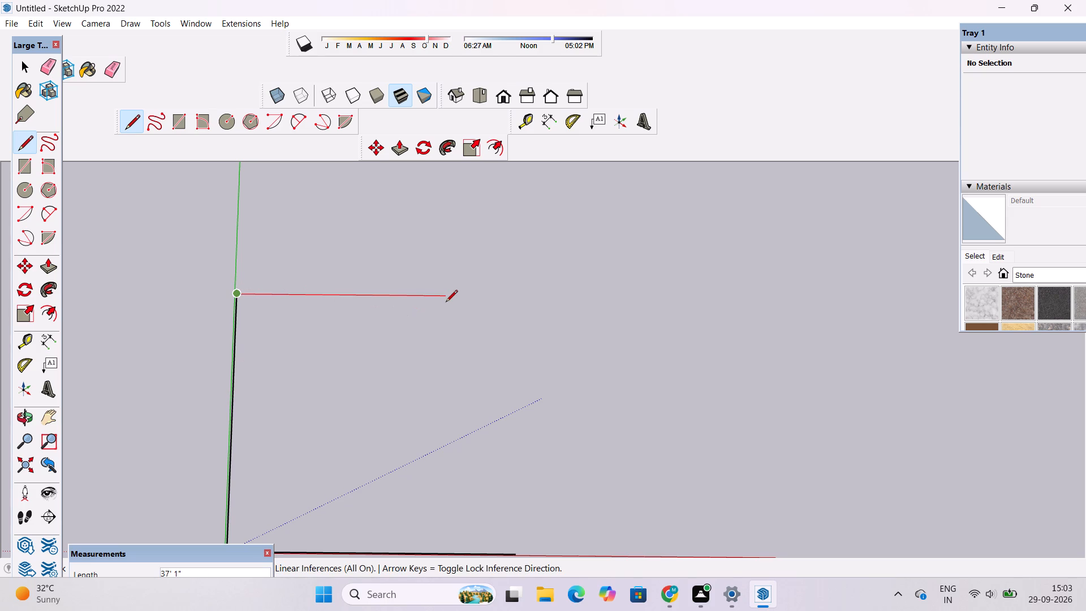
type("50")
key("apostrophe")
key("Return")
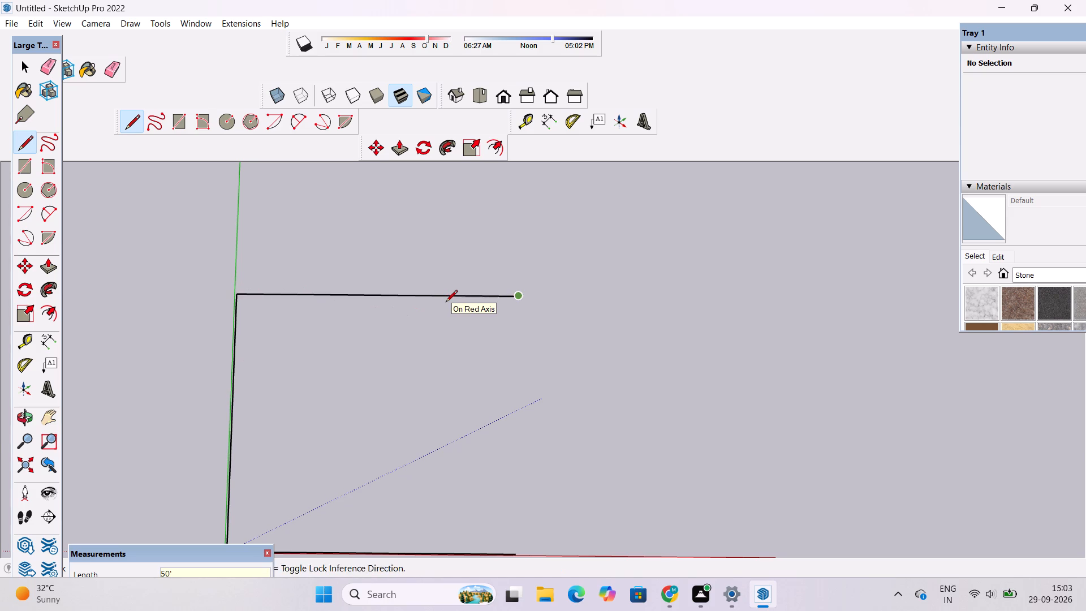
Close the rectangle with an edge back to the free end of the first 50' line.
scroll(400, 281, "down", 6)
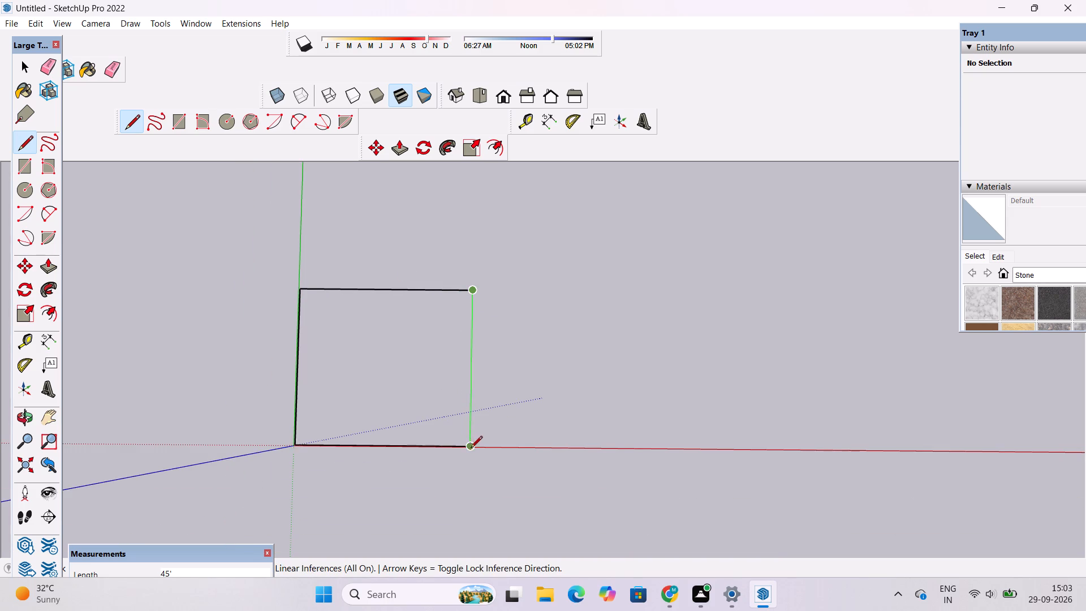
left_click(471, 449)
key("space")
Inspect the closed 50' by 45' ground face from above.
key("o")
scroll(447, 441, "down", 1)
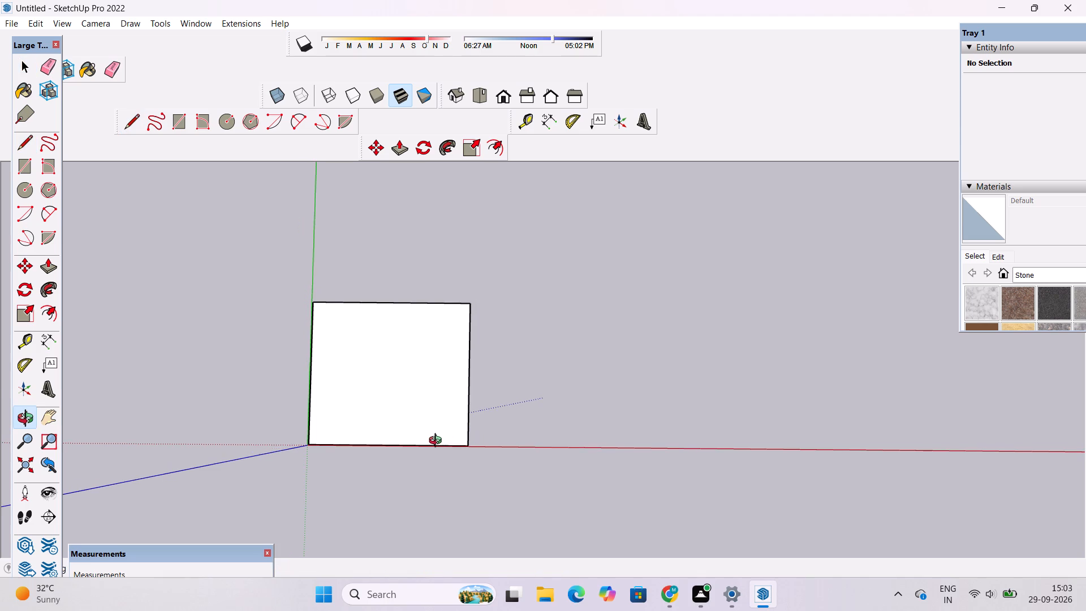
left_click_drag(435, 442, 441, 392)
left_click_drag(441, 392, 441, 403, "shift")
scroll(439, 403, "up", 1)
left_click(439, 403)
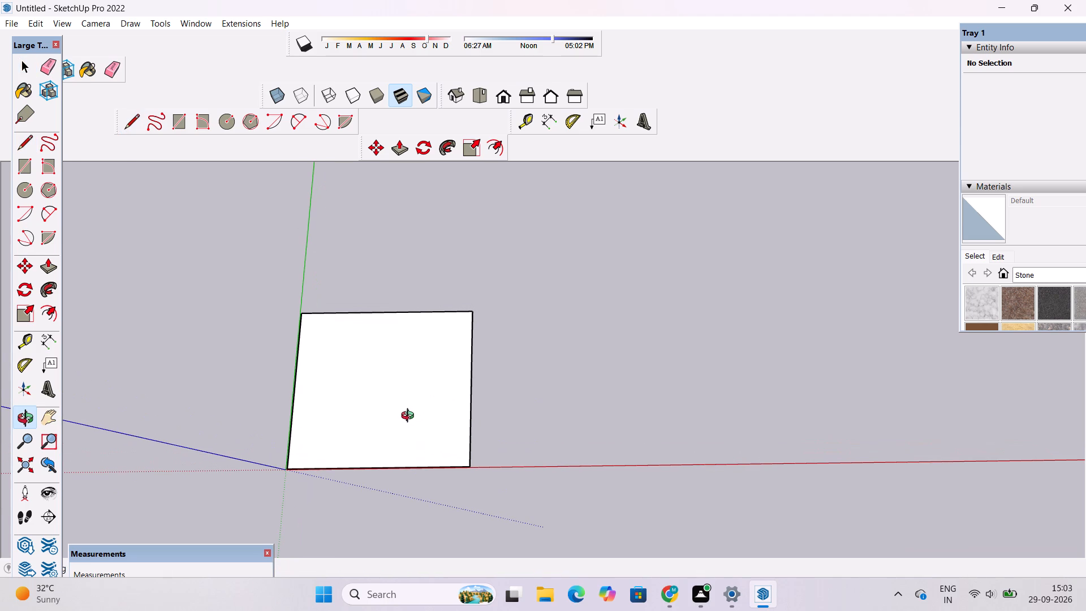
scroll(404, 415, "up", 6)
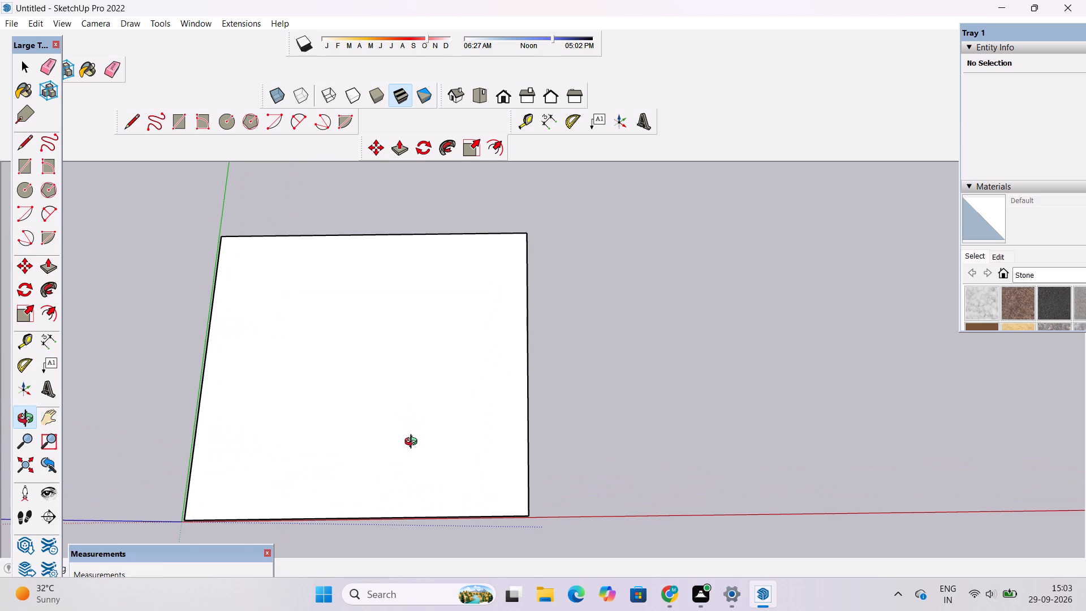
scroll(403, 434, "down", 2)
scroll(393, 445, "up", 1)
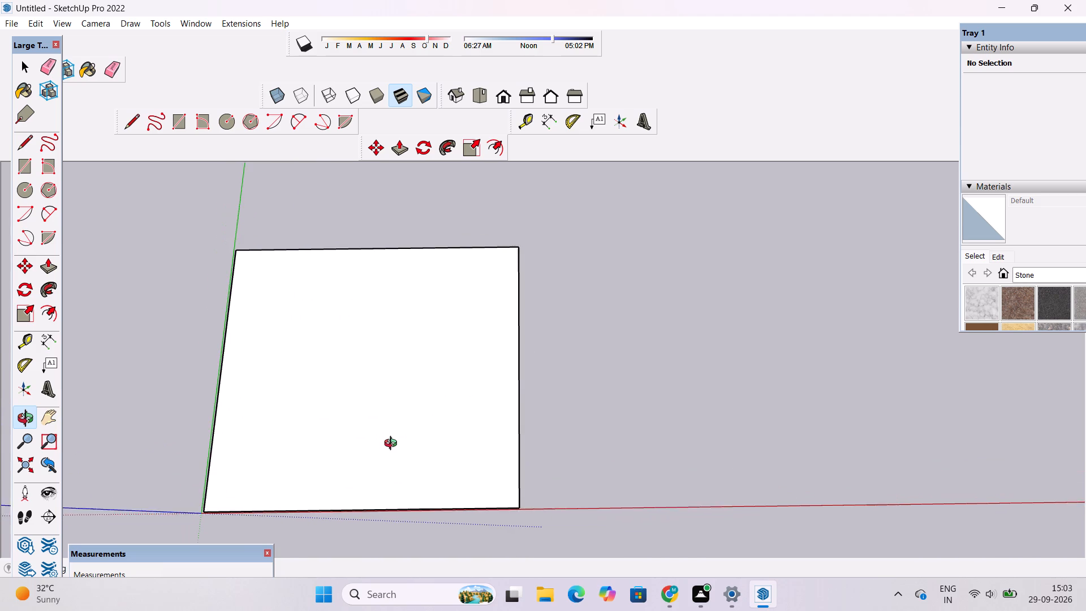
scroll(393, 445, "up", 1)
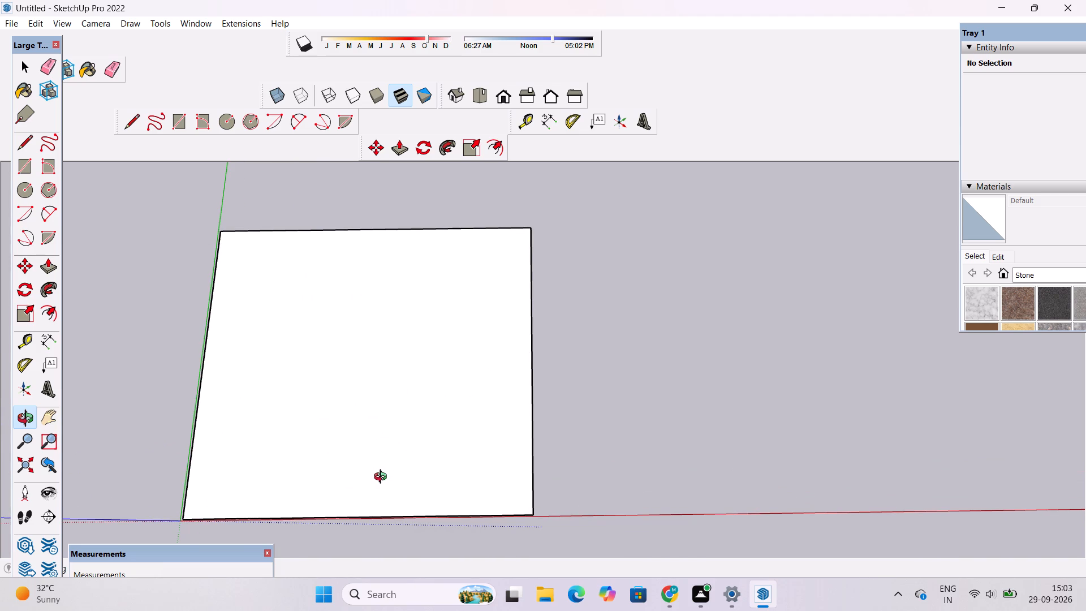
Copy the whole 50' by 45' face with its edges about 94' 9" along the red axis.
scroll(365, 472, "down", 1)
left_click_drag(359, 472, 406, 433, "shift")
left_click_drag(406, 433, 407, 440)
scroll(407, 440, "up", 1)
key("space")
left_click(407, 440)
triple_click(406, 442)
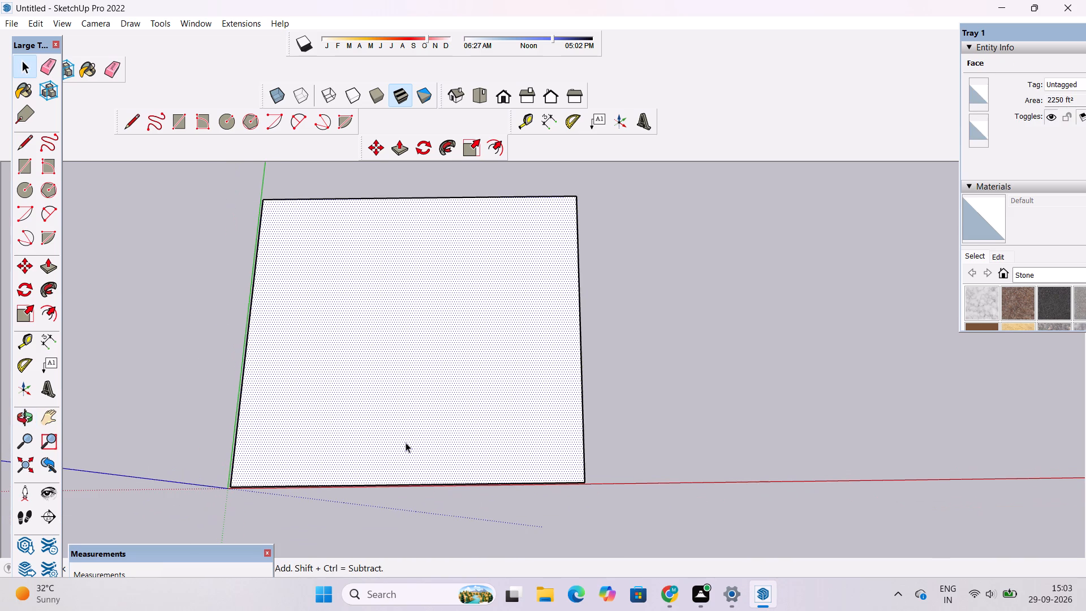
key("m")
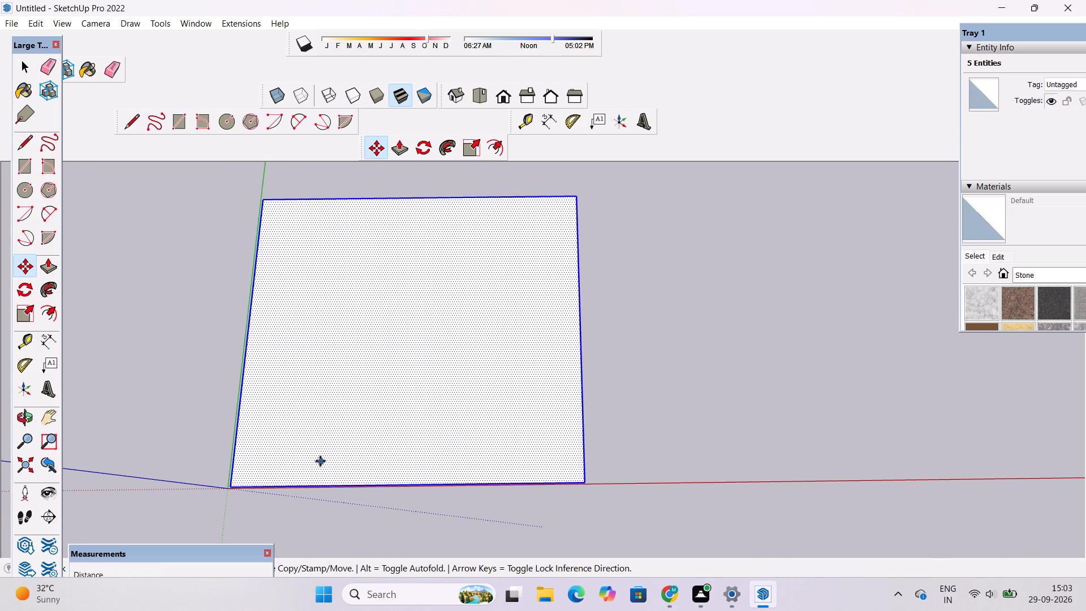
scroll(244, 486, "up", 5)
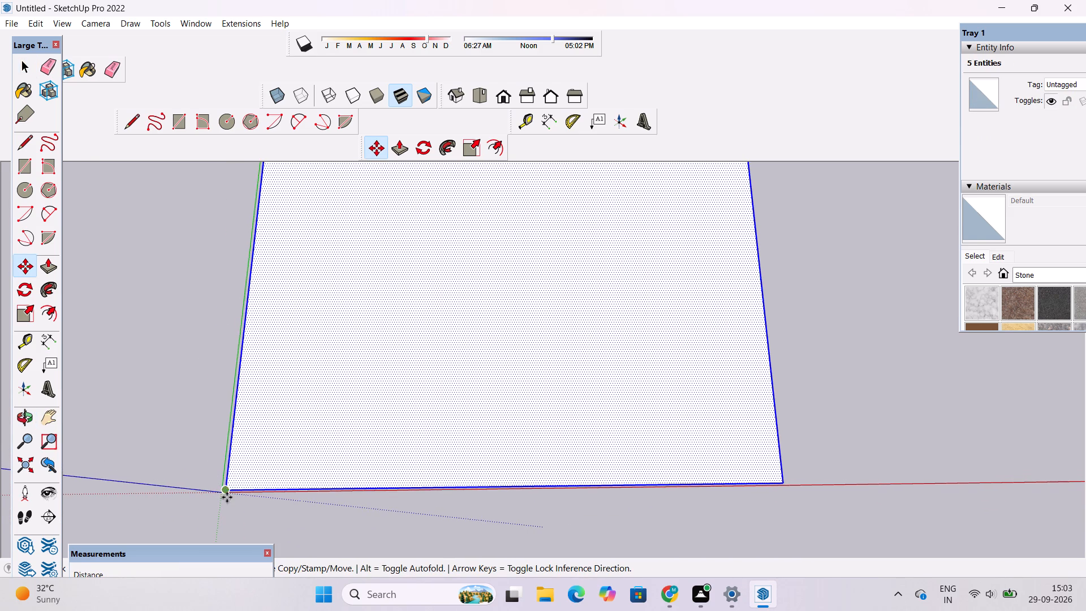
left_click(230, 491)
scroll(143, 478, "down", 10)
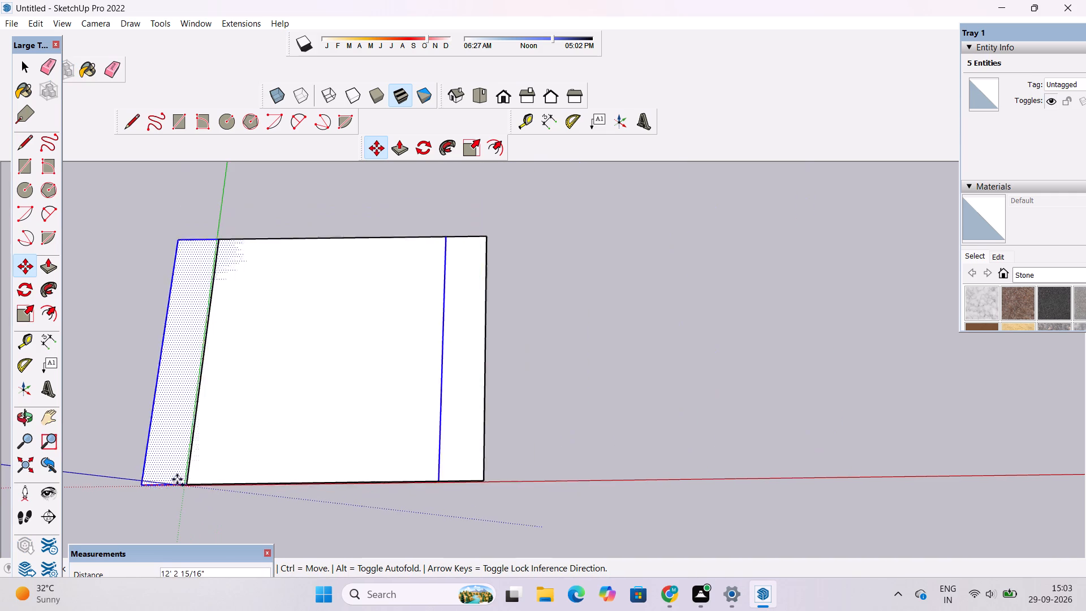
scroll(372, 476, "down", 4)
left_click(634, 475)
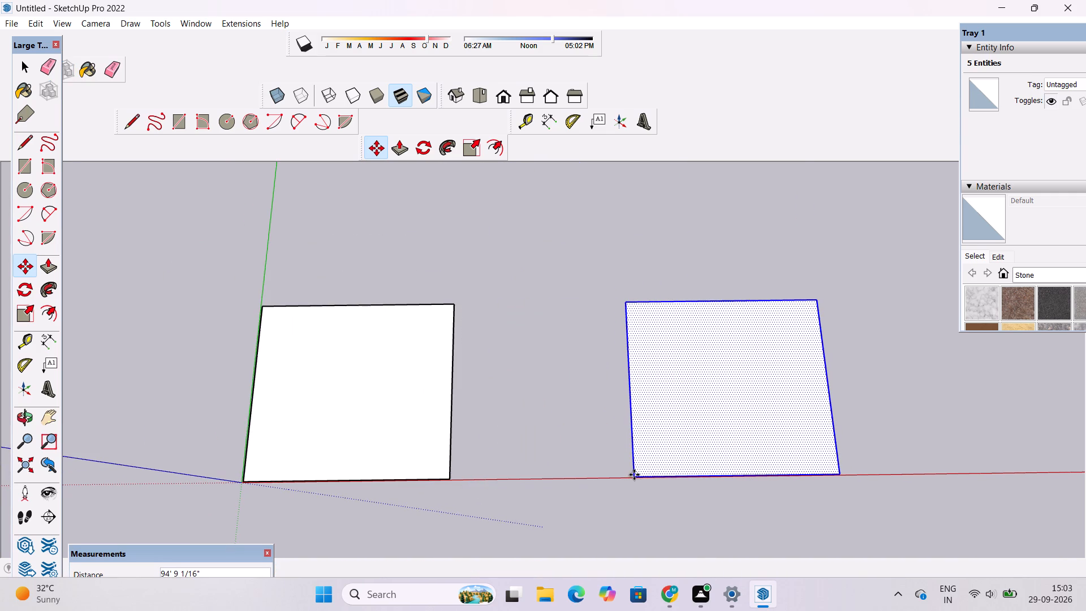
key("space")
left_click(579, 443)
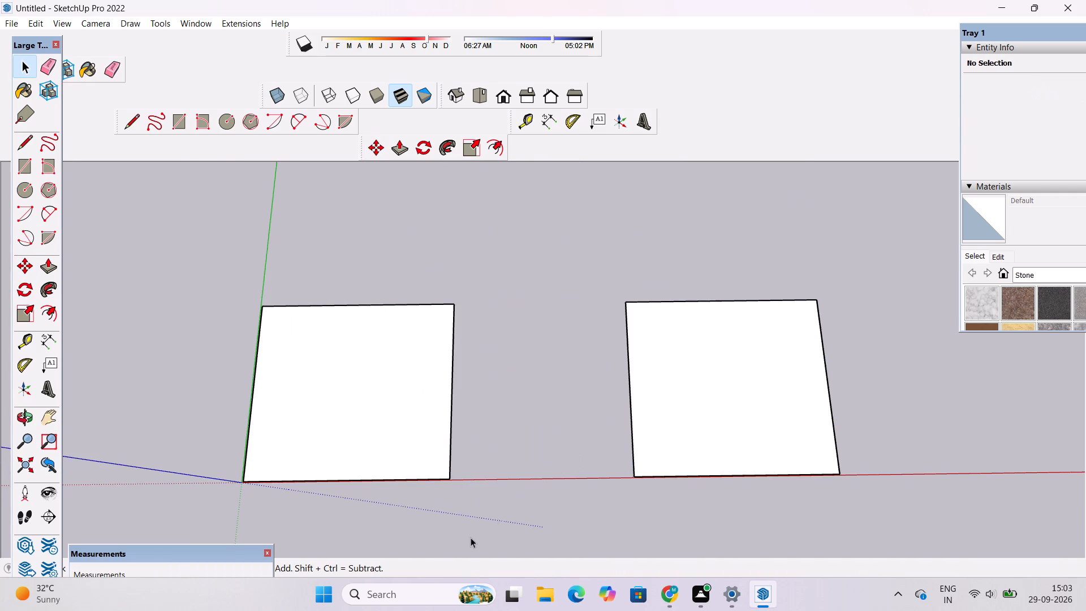
Examine the two ground faces from several angles, focusing on the one at the origin.
scroll(471, 425, "down", 3)
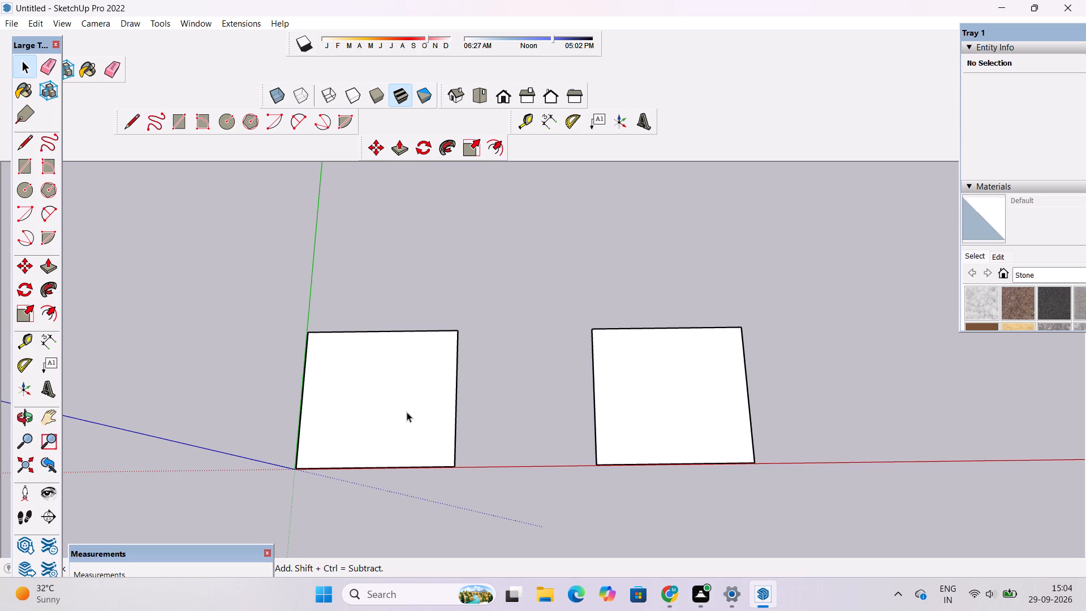
key("o")
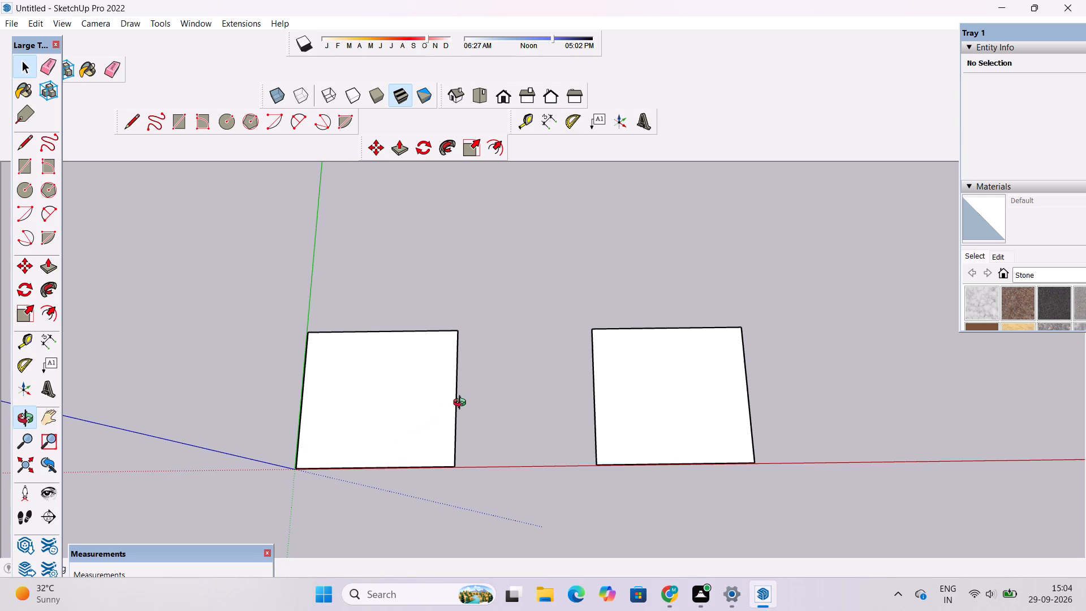
scroll(462, 402, "up", 1)
left_click_drag(447, 409, 679, 410, "shift")
left_click_drag(597, 421, 532, 415, "shift")
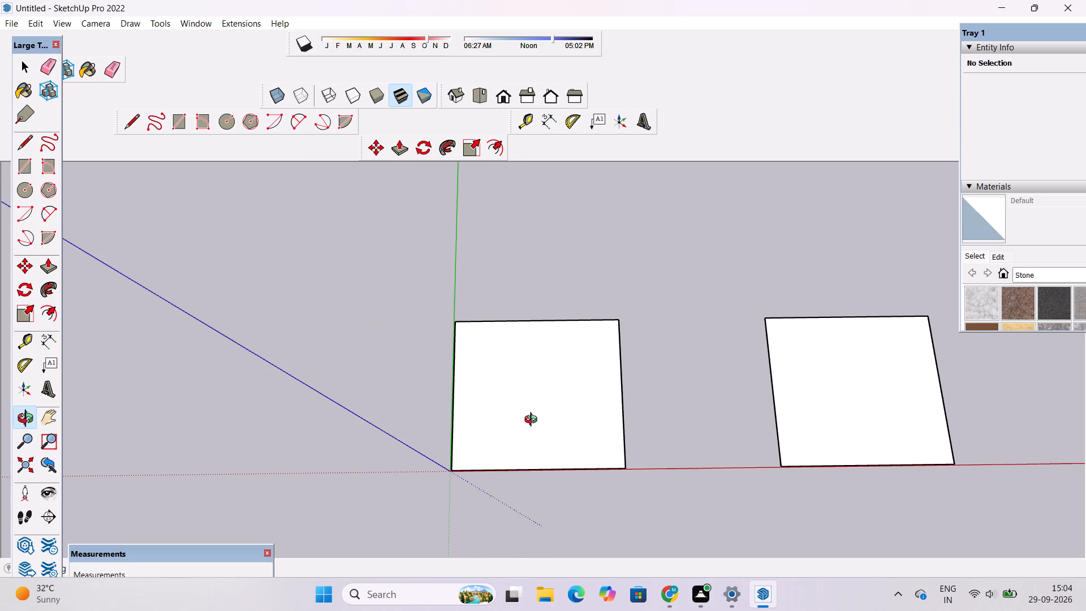
left_click_drag(532, 427, 520, 429, "shift")
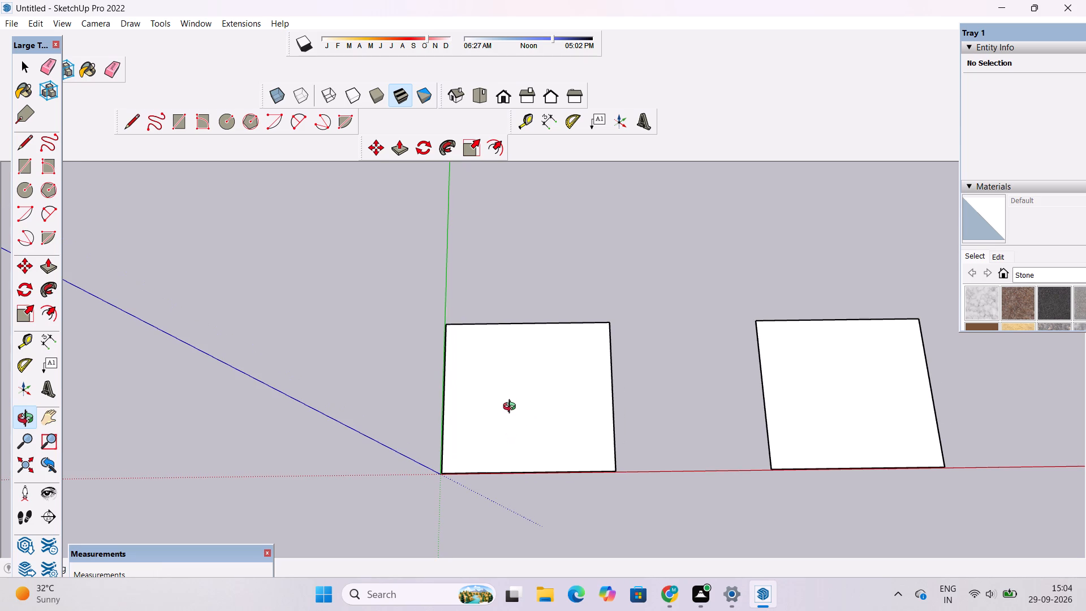
scroll(511, 419, "up", 1)
left_click_drag(523, 432, 510, 423, "shift")
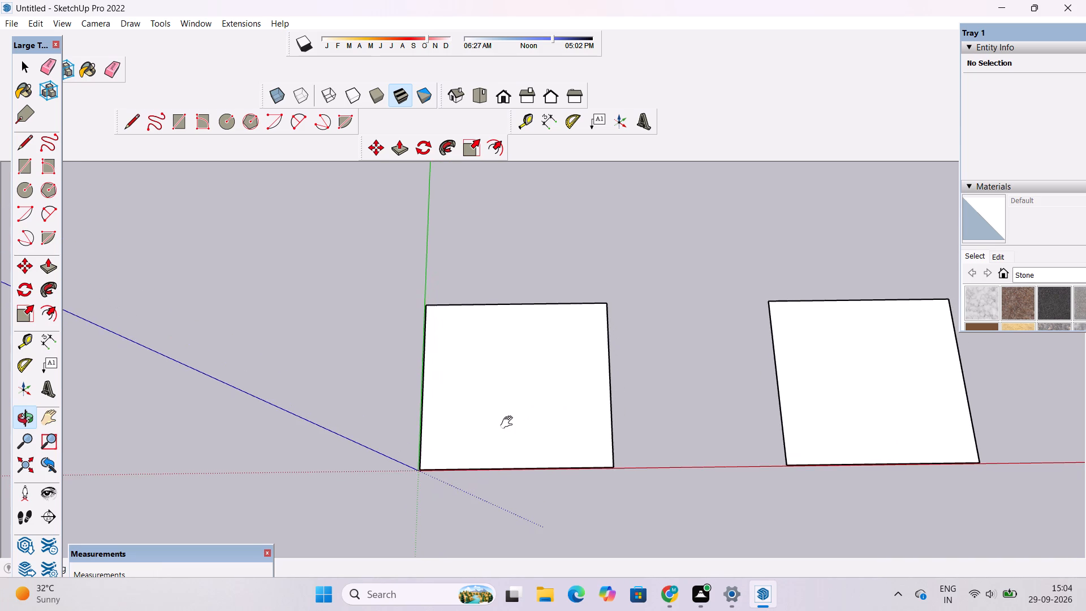
scroll(509, 420, "up", 1)
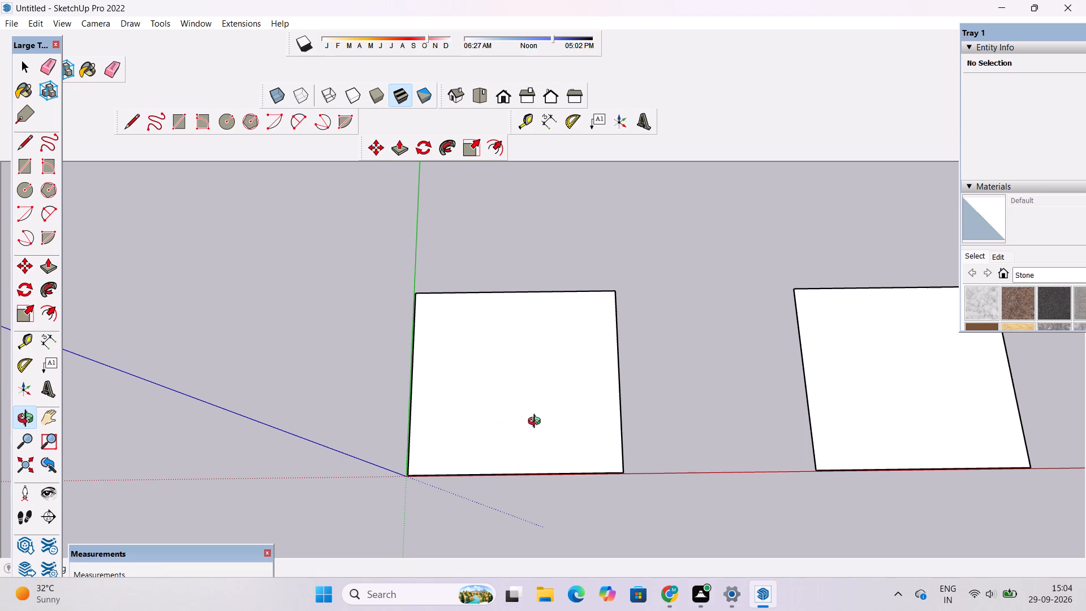
left_click_drag(528, 451, 521, 424, "shift")
left_click_drag(514, 458, 511, 446)
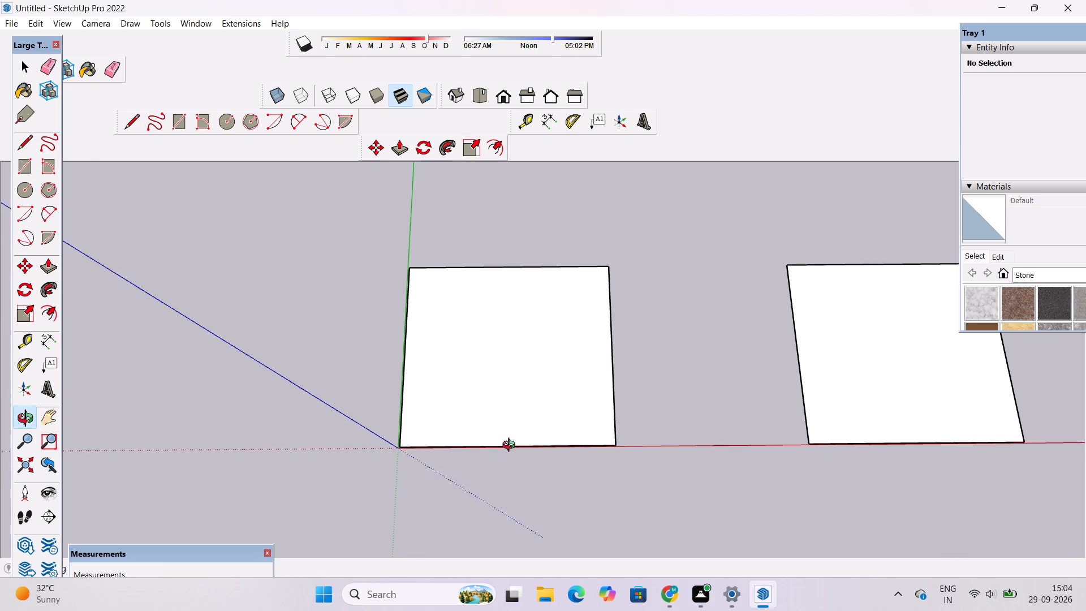
left_click_drag(511, 446, 510, 433)
scroll(508, 429, "up", 3)
left_click_drag(519, 441, 517, 467, "shift")
left_click_drag(497, 465, 440, 463)
left_click_drag(440, 481, 489, 448)
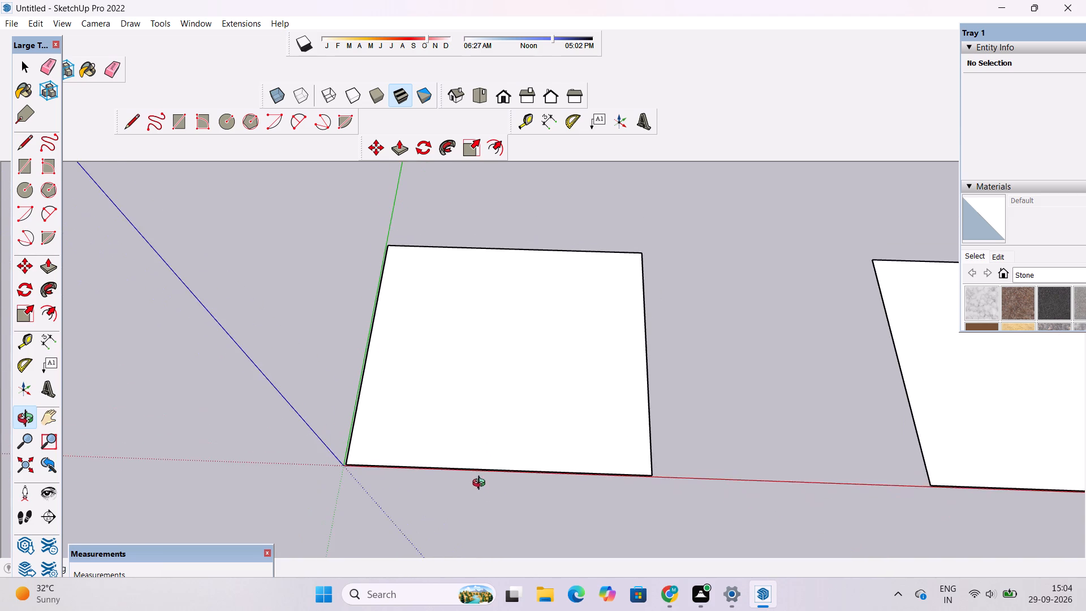
left_click_drag(480, 488, 476, 439)
scroll(469, 452, "up", 3)
left_click_drag(463, 467, 471, 454)
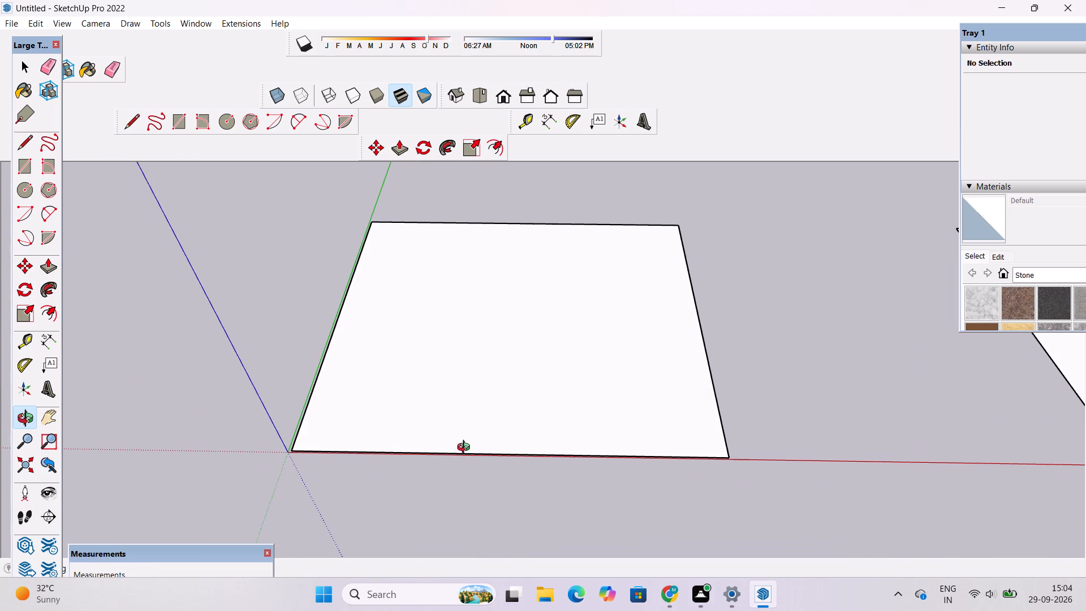
scroll(466, 449, "down", 2)
scroll(466, 449, "up", 2)
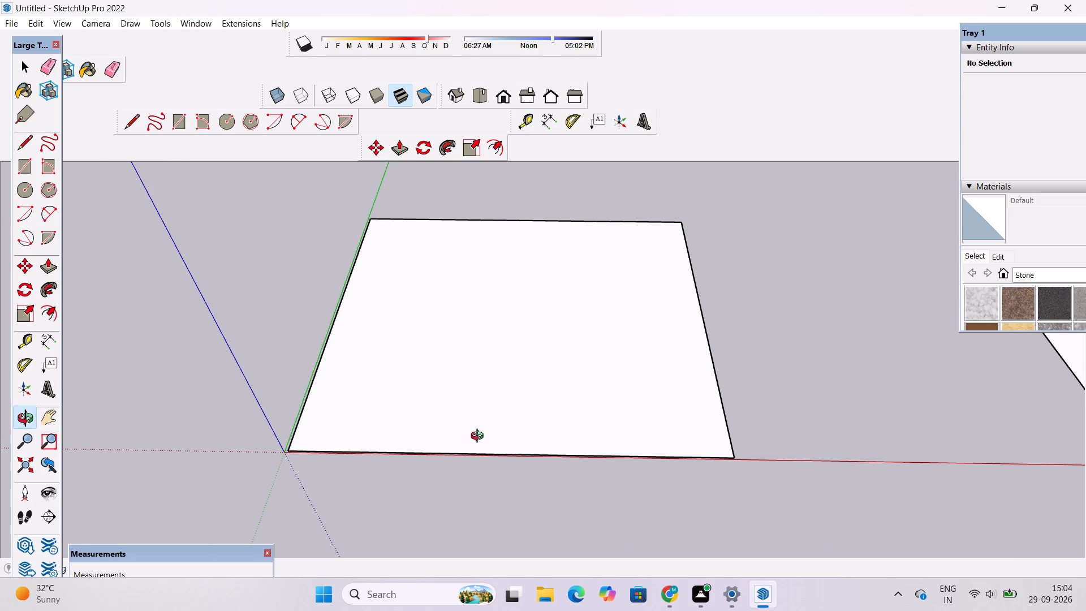
left_click_drag(479, 437, 507, 493)
left_click_drag(504, 487, 467, 487, "shift")
scroll(473, 464, "up", 2)
left_click_drag(463, 466, 426, 428)
left_click_drag(426, 428, 420, 450, "shift")
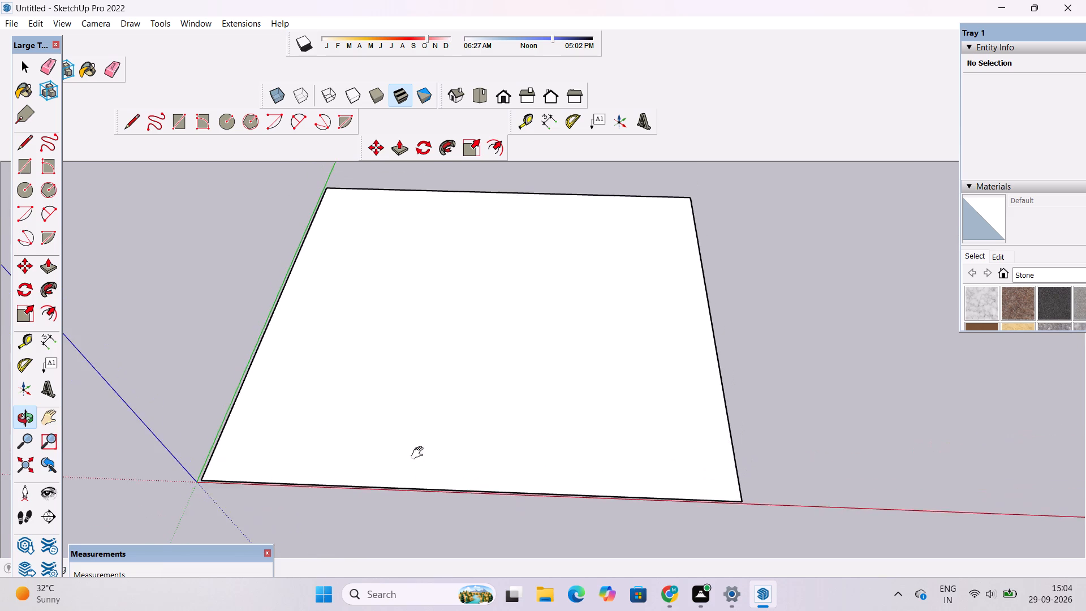
left_click_drag(420, 467, 433, 487)
left_click_drag(433, 487, 429, 454)
scroll(424, 448, "down", 3, "shift")
left_click_drag(426, 443, 433, 429)
left_click(435, 440, "shift")
left_click_drag(435, 449, 435, 450)
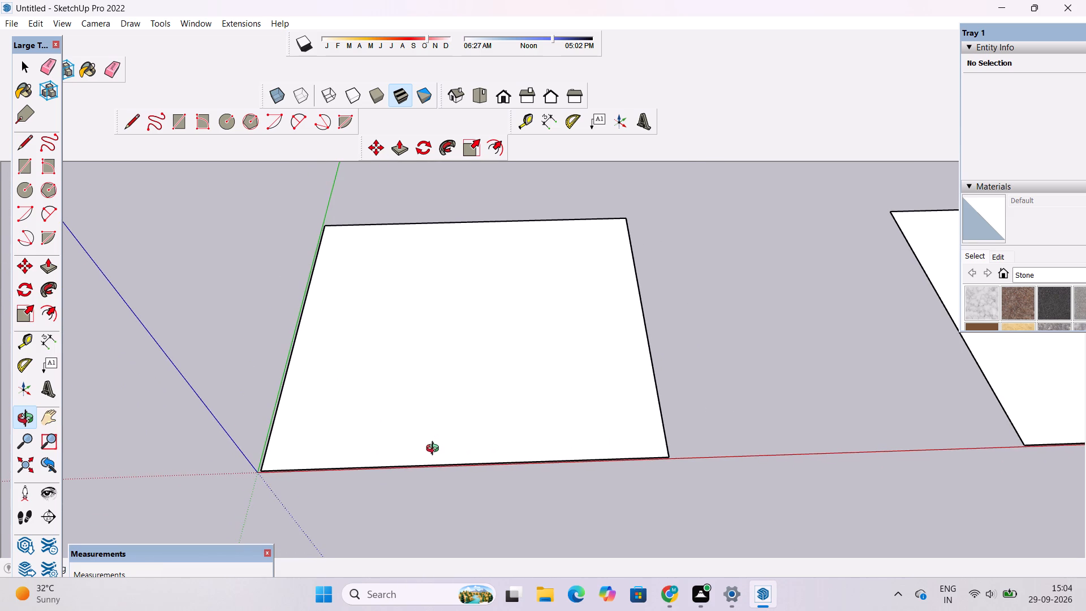
left_click_drag(435, 450, 435, 454)
left_click(436, 482)
left_click_drag(432, 469, 417, 467, "shift")
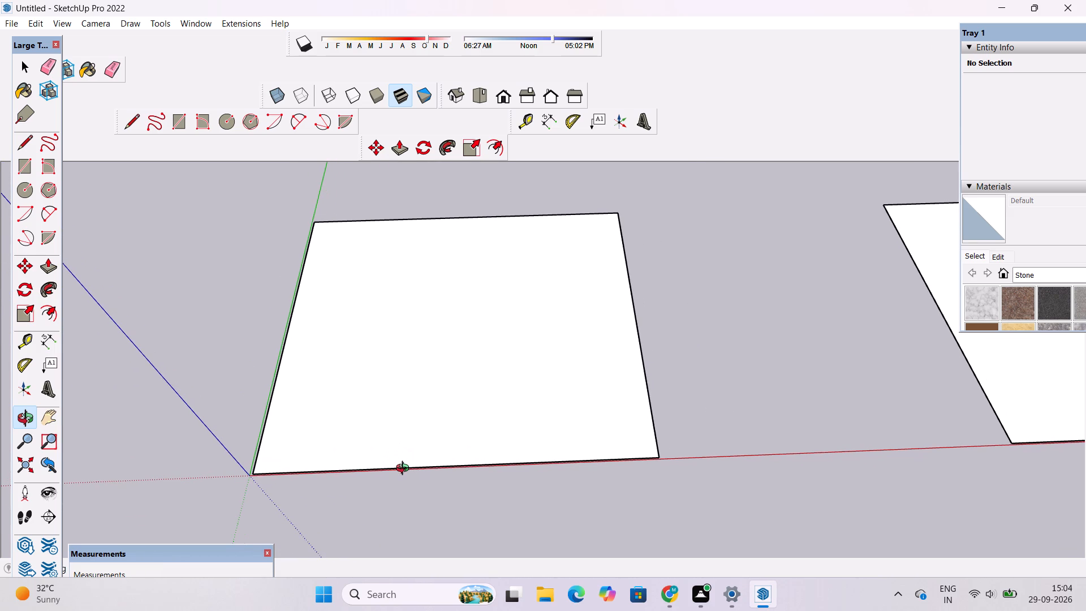
left_click_drag(408, 475, 424, 510)
left_click_drag(414, 504, 406, 489)
left_click_drag(401, 481, 389, 479, "shift")
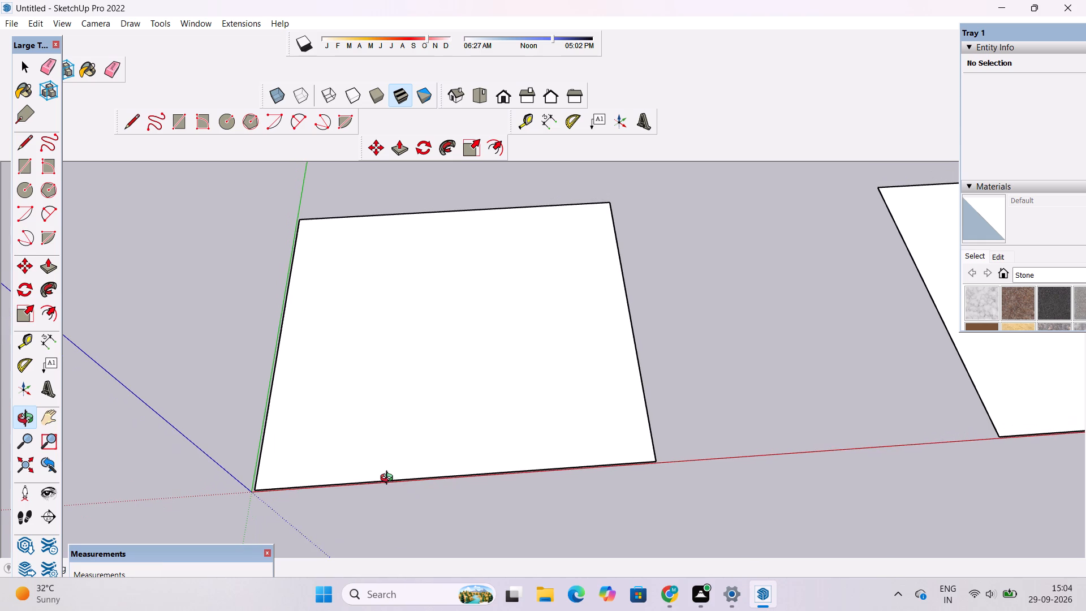
scroll(383, 472, "up", 1)
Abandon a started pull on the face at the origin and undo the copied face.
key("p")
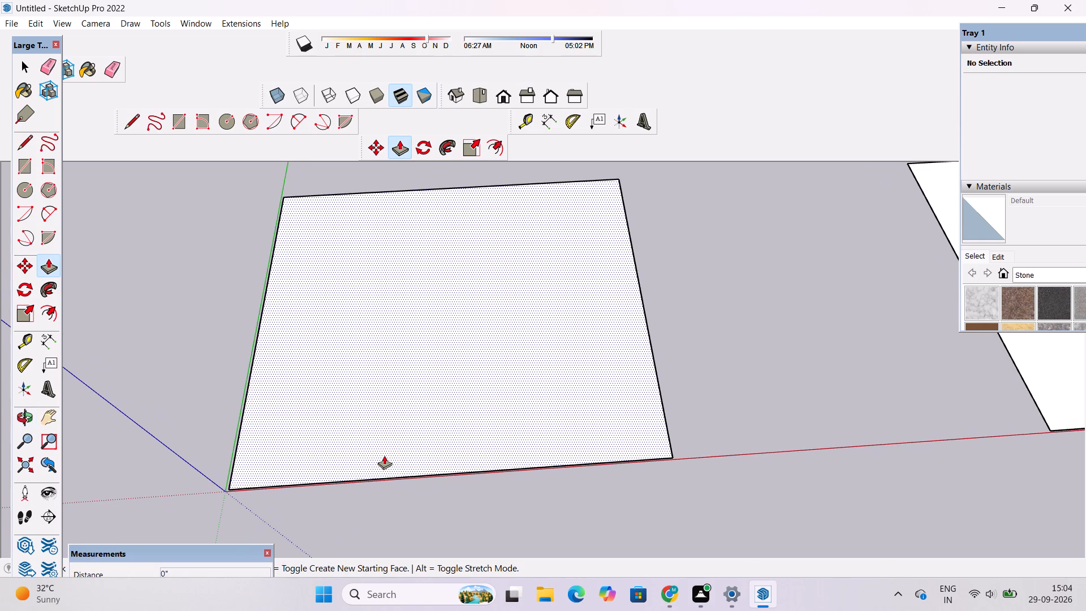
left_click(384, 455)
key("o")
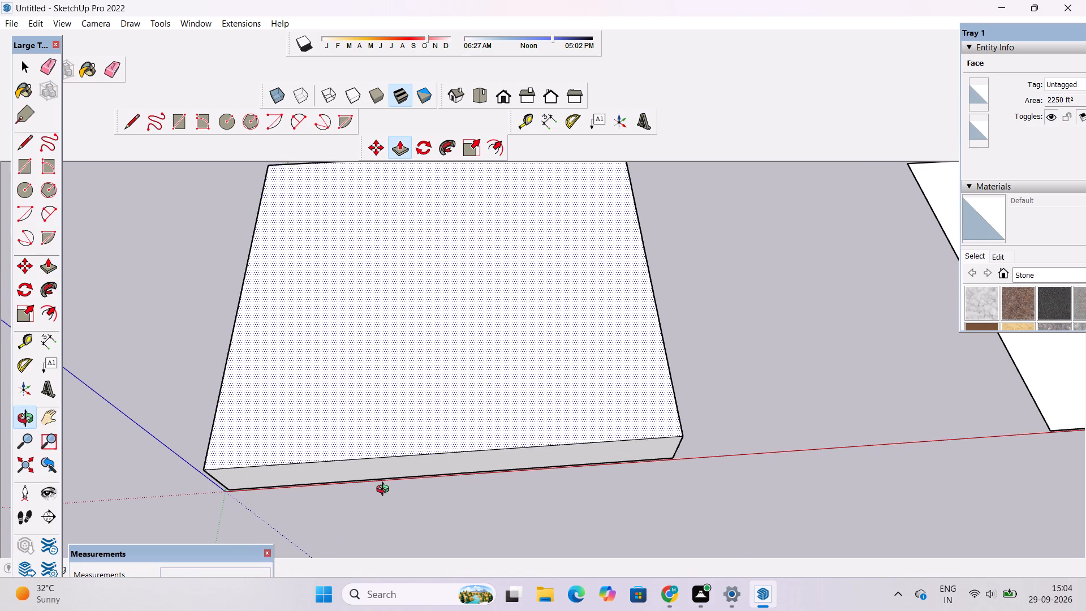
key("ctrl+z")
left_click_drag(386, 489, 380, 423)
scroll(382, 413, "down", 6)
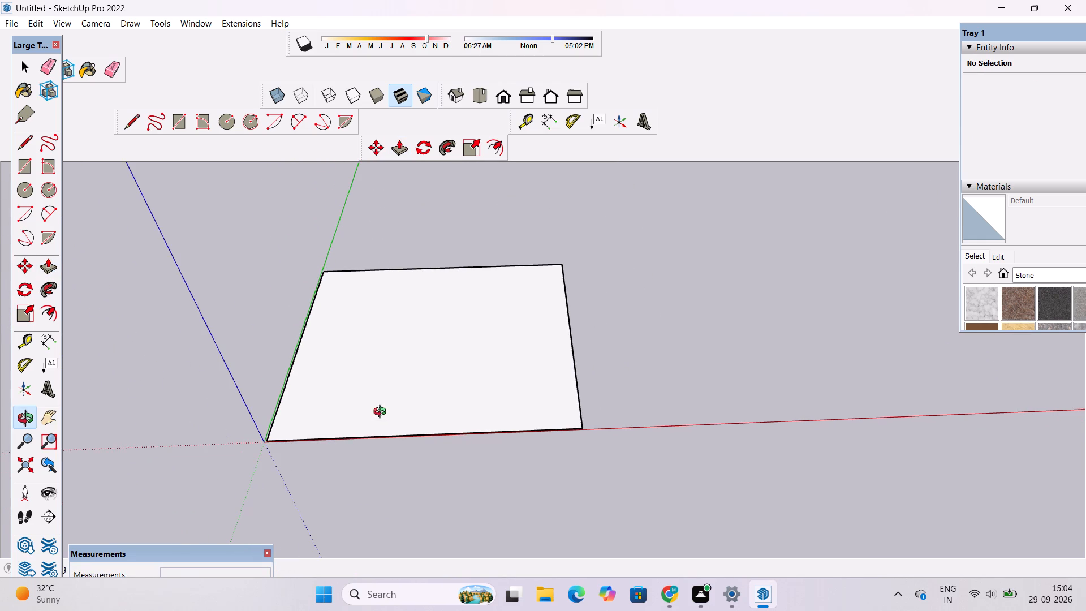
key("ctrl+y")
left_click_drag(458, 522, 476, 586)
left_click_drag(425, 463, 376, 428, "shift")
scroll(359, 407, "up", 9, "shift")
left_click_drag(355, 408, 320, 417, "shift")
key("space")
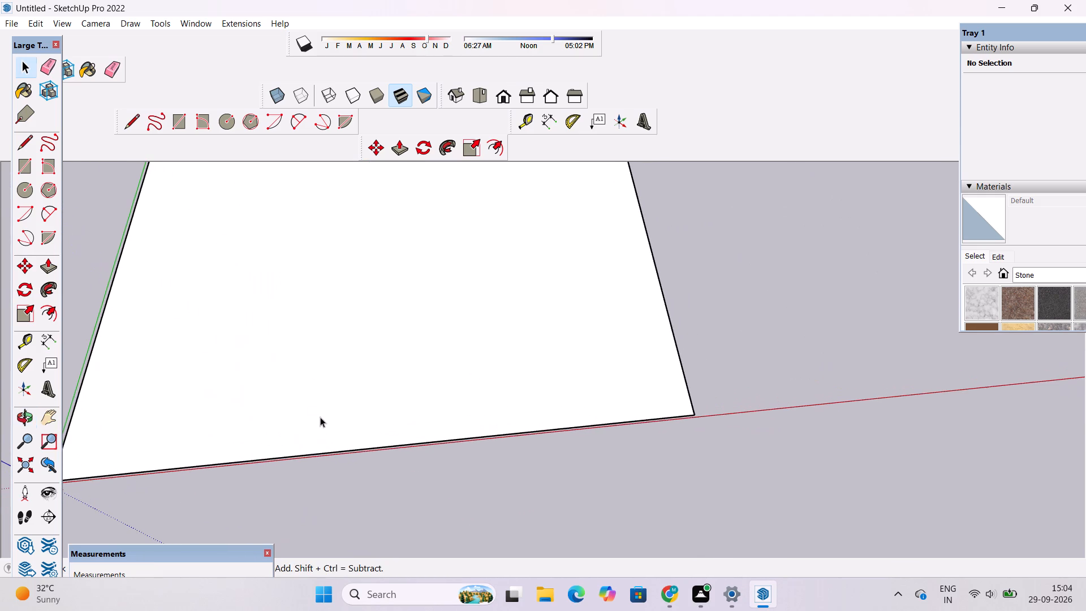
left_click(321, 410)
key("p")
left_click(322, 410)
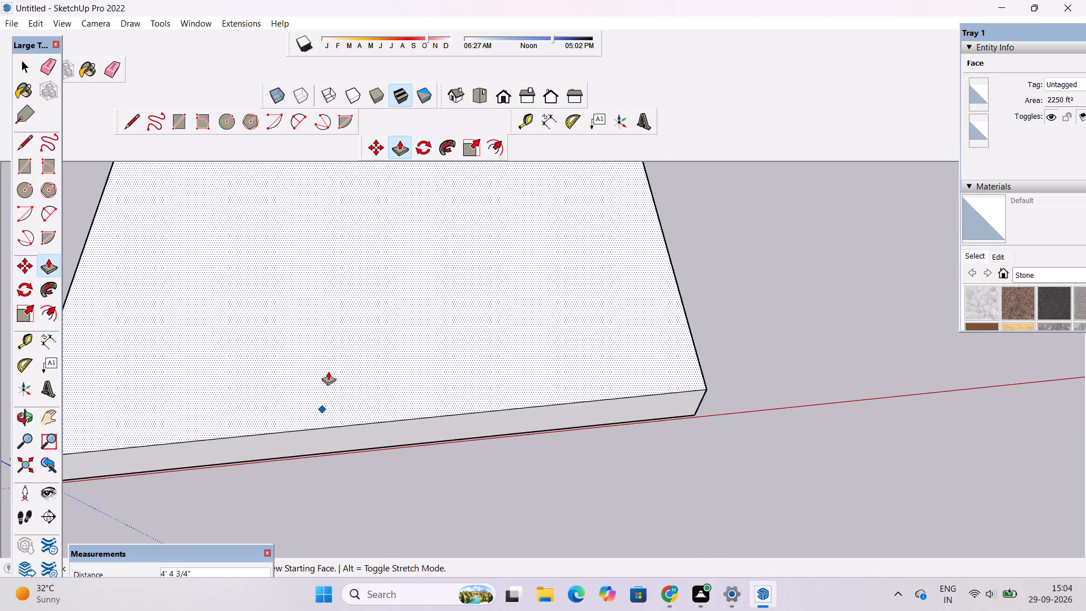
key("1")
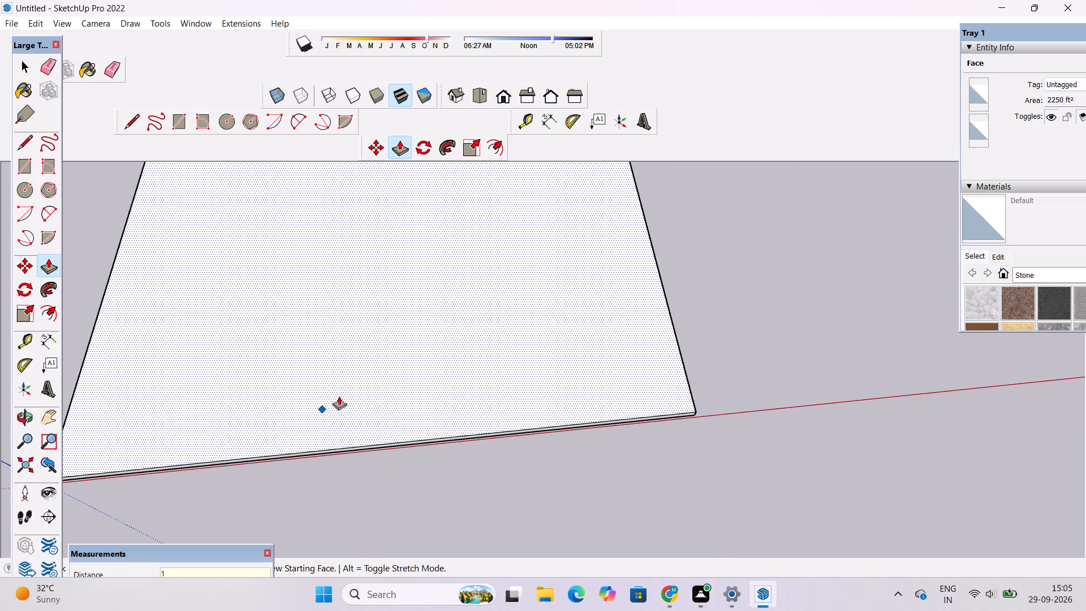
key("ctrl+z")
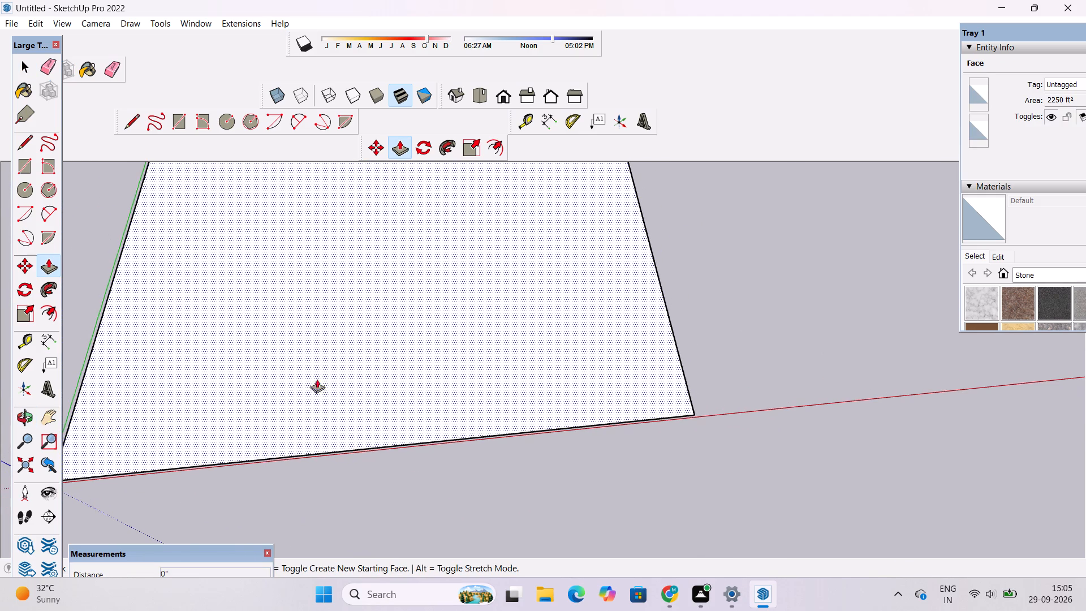
Push/Pull the 50' by 45' face at the origin up 1' to form a base slab.
scroll(270, 395, "down", 2)
left_click(346, 414)
type("1'")
key("Return")
Inspect the base slab's top face and its far and near edges.
key("o")
scroll(354, 368, "down", 4)
left_click_drag(347, 431, 347, 372)
scroll(347, 372, "down", 3)
left_click_drag(349, 371, 406, 432, "shift")
scroll(388, 412, "up", 4)
left_click_drag(392, 424, 339, 432)
left_click_drag(332, 419, 379, 454)
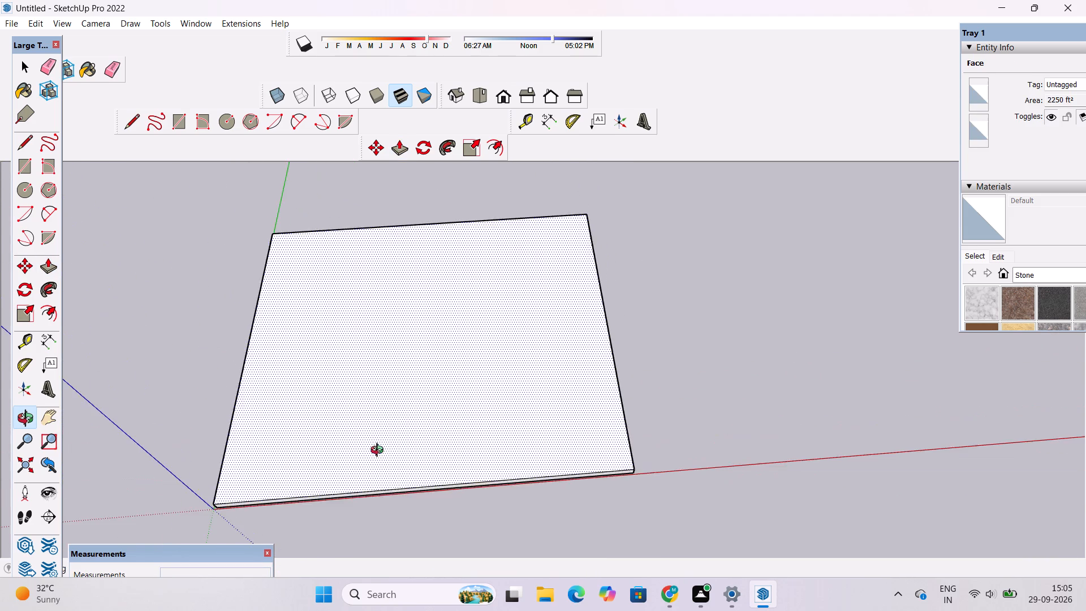
scroll(368, 428, "down", 5)
left_click_drag(395, 413, 405, 477)
scroll(432, 263, "up", 4)
left_click_drag(433, 317, 418, 359, "shift")
scroll(390, 379, "up", 2)
key("t")
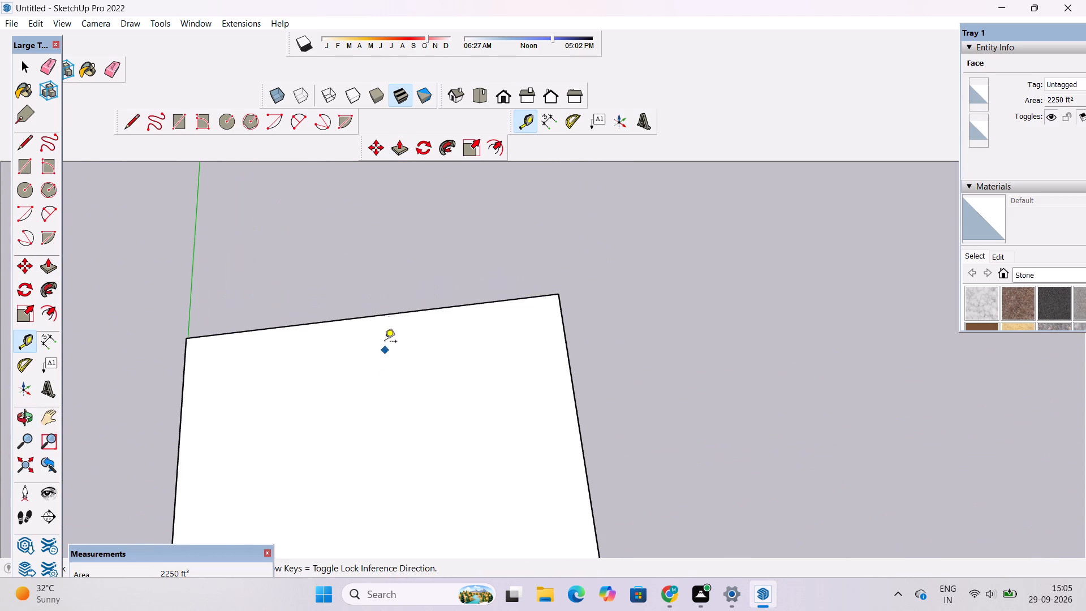
scroll(381, 323, "down", 7)
scroll(395, 507, "up", 6)
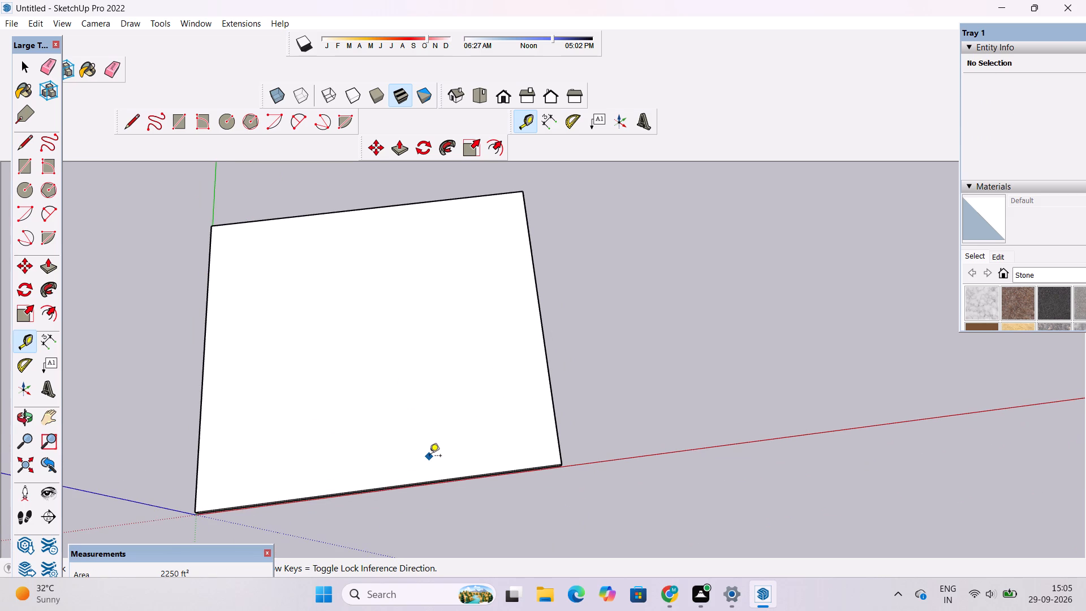
scroll(429, 457, "up", 2)
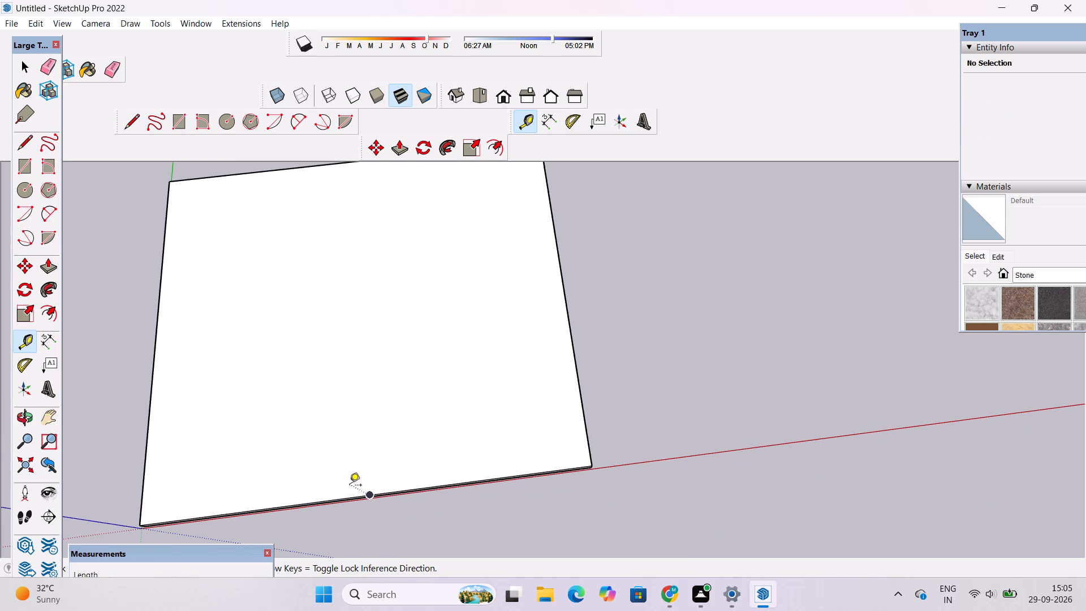
Place a guide on the base slab's top face, parallel to its front edge and 7' in from it.
key("o")
left_click_drag(412, 509, 399, 433)
scroll(403, 433, "down", 2)
left_click_drag(354, 448, 451, 457, "shift")
left_click_drag(395, 515, 390, 489)
scroll(402, 490, "up", 1)
left_click_drag(421, 479, 379, 493, "shift")
scroll(379, 493, "up", 5)
left_click_drag(397, 480, 369, 484, "shift")
scroll(365, 485, "up", 1)
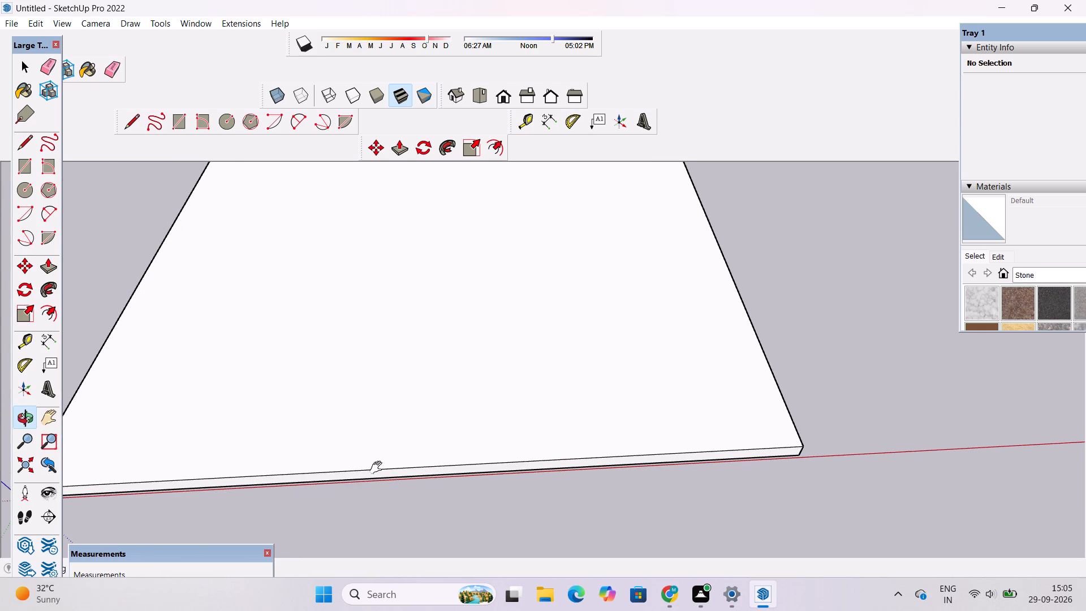
left_click(373, 488, "shift")
scroll(372, 490, "up", 1)
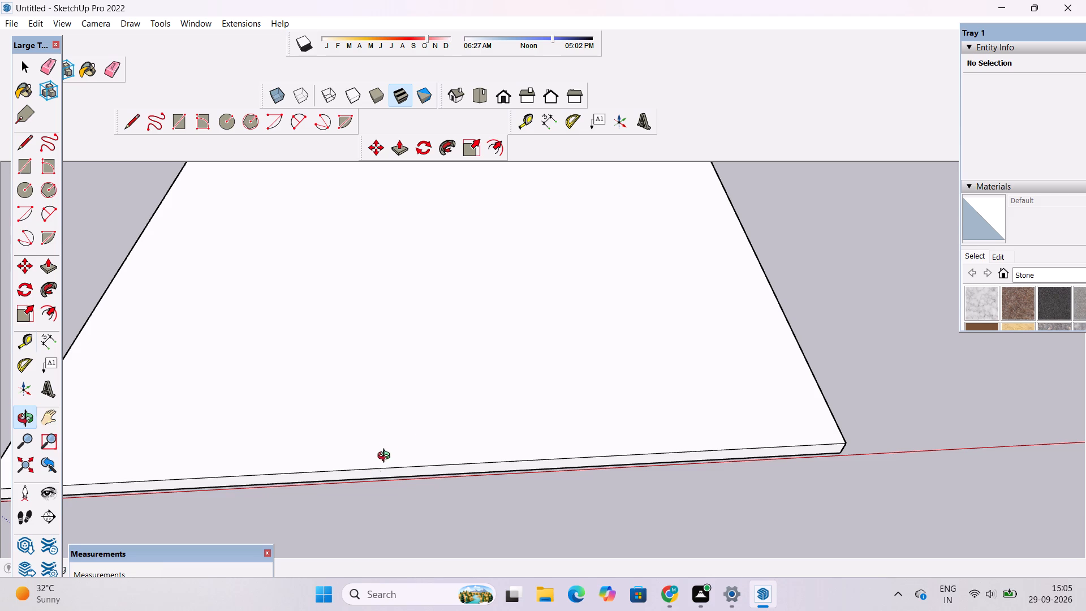
key("t")
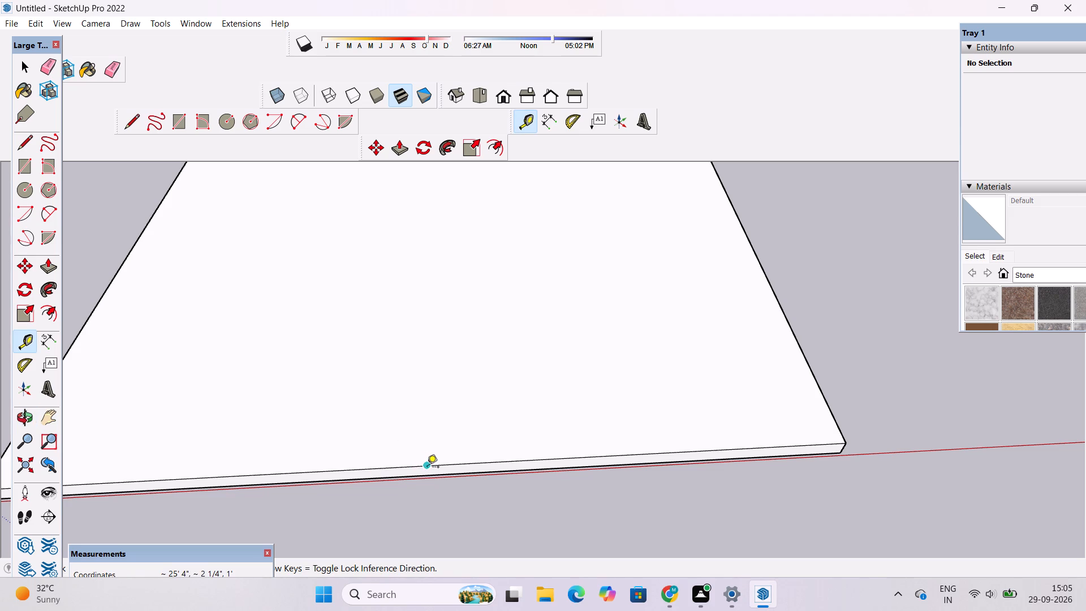
left_click(427, 468)
scroll(427, 444, "down", 3)
scroll(427, 393, "up", 1)
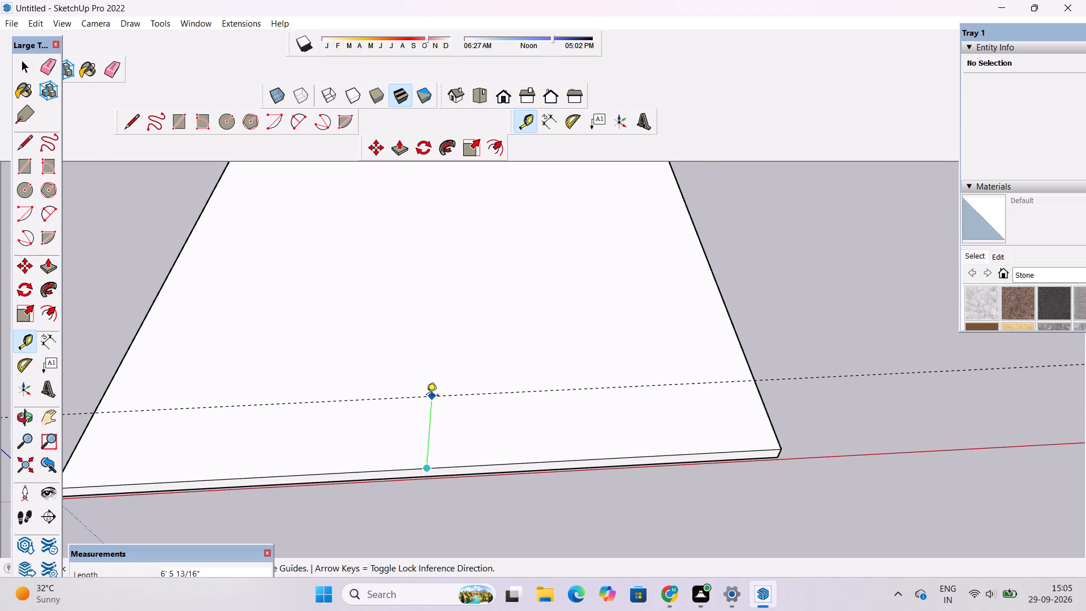
scroll(427, 420, "down", 1)
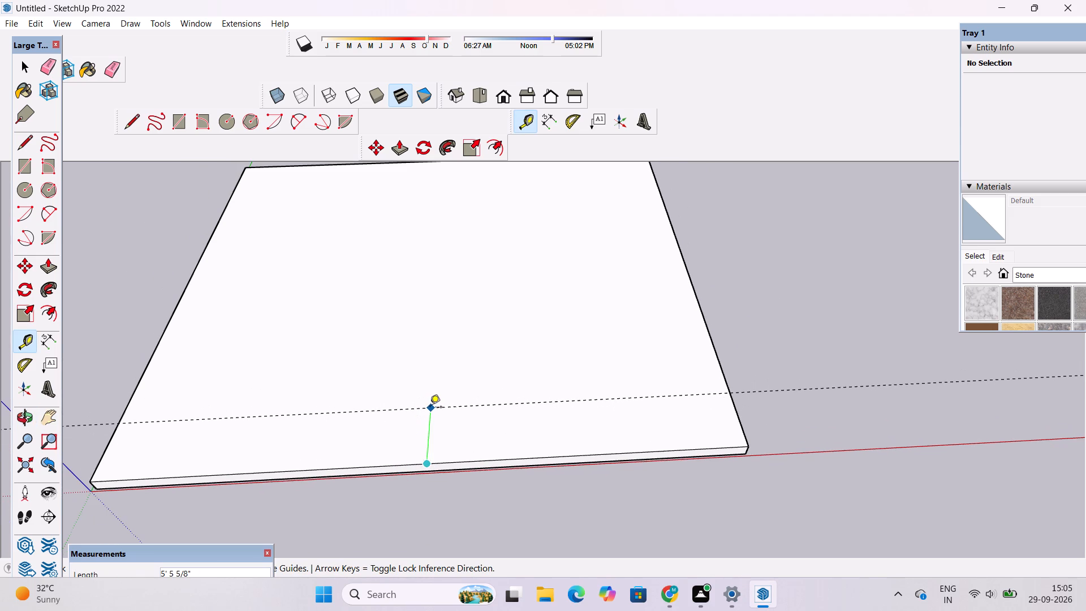
type("7'")
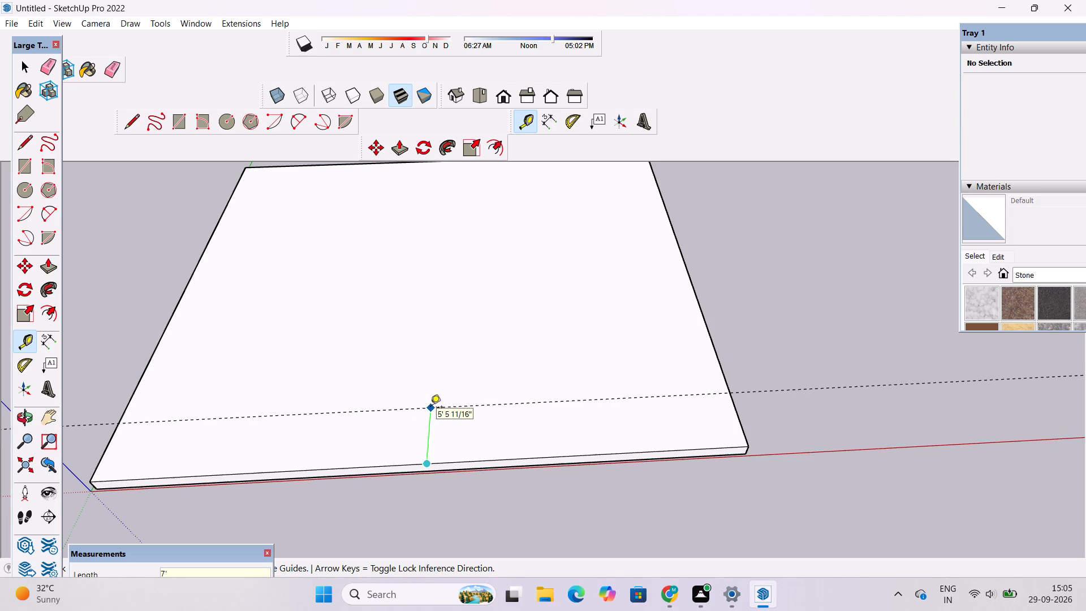
key("Return")
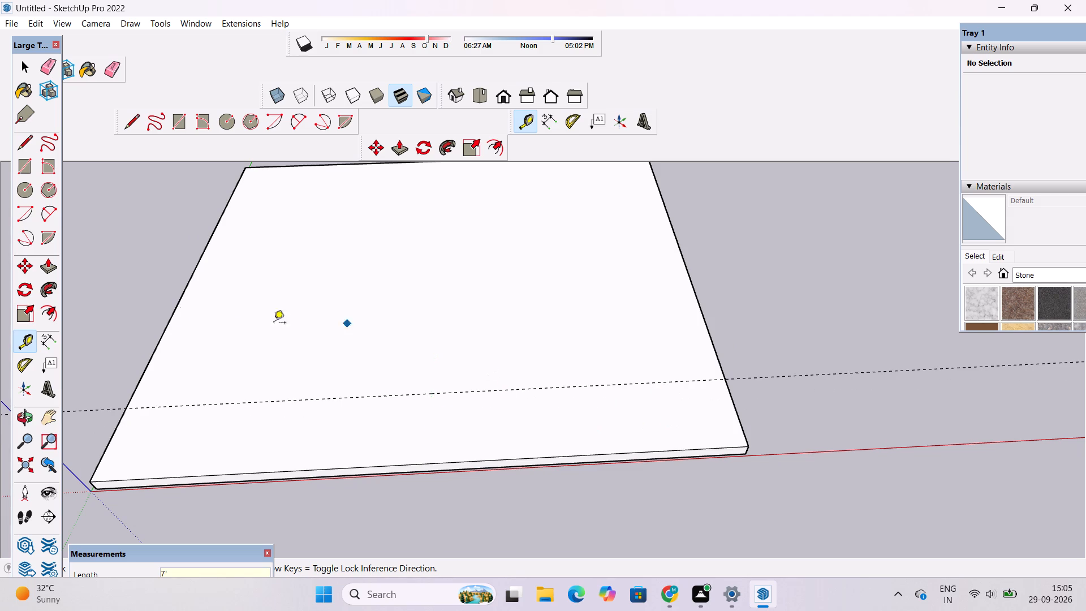
Draw a line along the guide across the slab's top from side edge to side edge, and erase the guide.
left_click(130, 124)
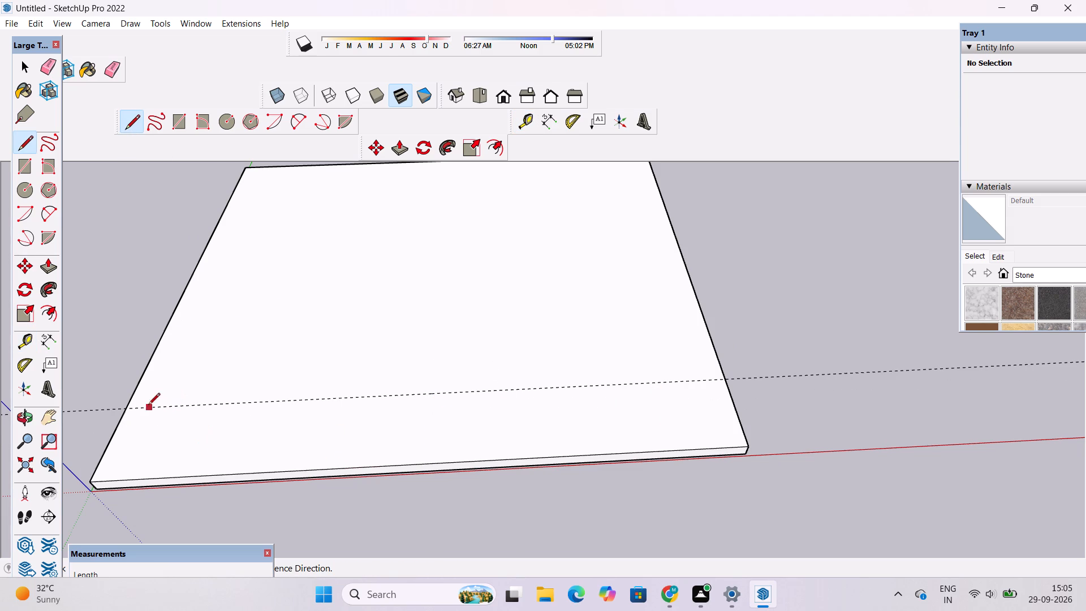
left_click(129, 408)
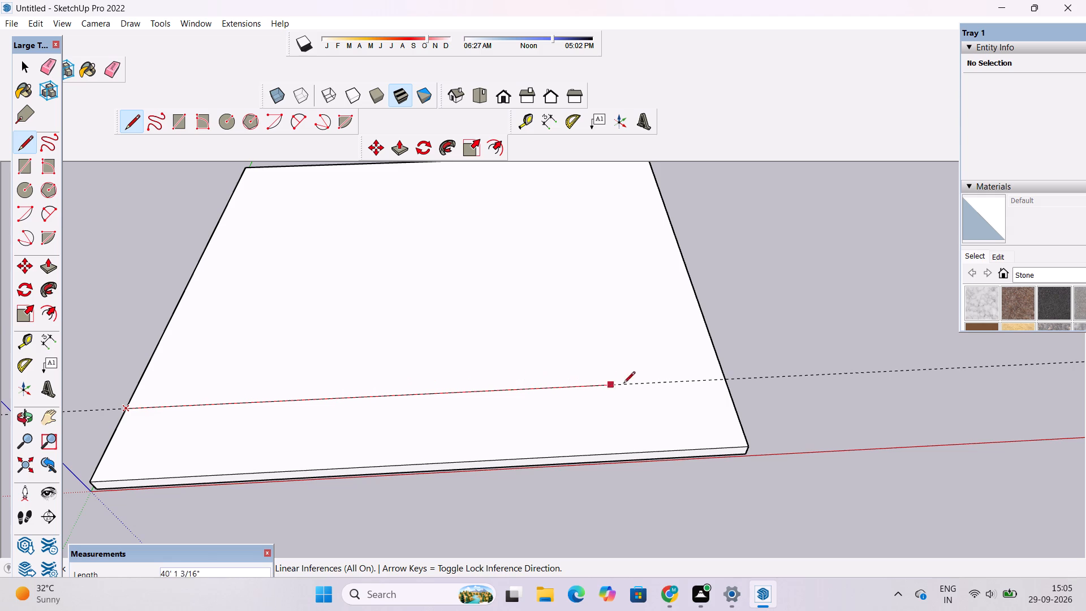
left_click(724, 381)
key("space")
key("e")
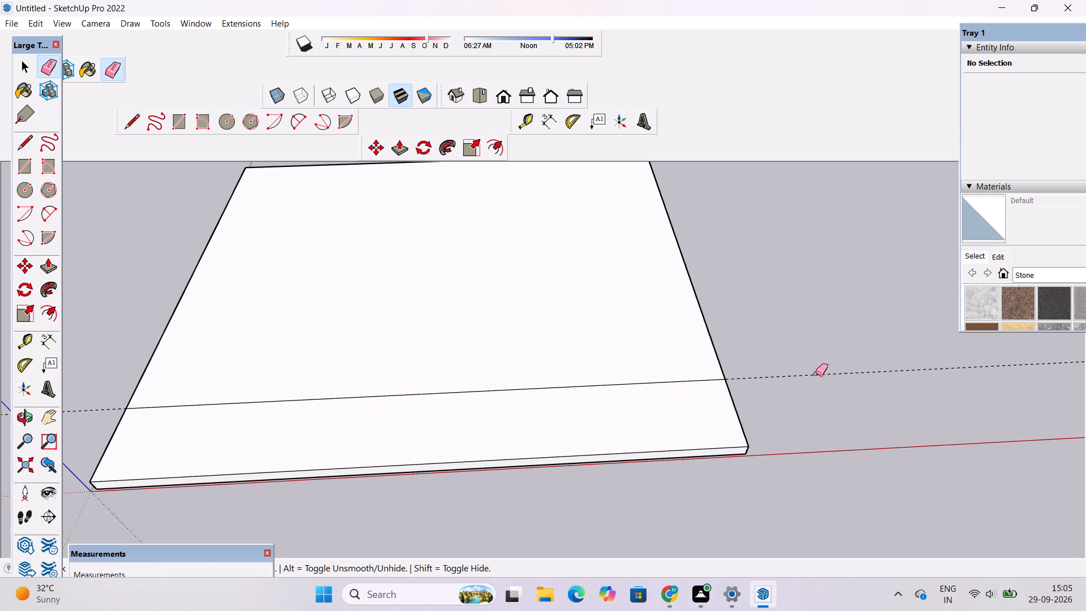
left_click_drag(812, 363, 808, 391)
Examine the slab's divided top face and its front strip from several angles.
key("o")
scroll(570, 469, "down", 2)
left_click_drag(507, 449, 520, 494, "shift")
left_click_drag(333, 502, 387, 455)
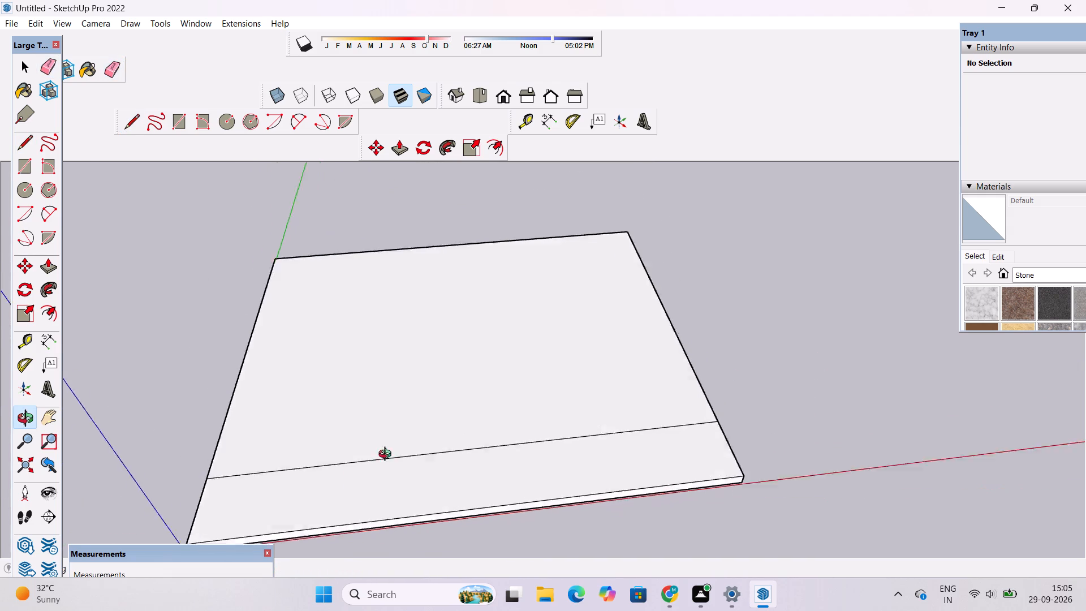
left_click_drag(387, 455, 475, 396)
scroll(472, 395, "down", 6)
left_click_drag(473, 438, 367, 445)
scroll(354, 442, "up", 4)
left_click_drag(433, 410, 395, 433, "shift")
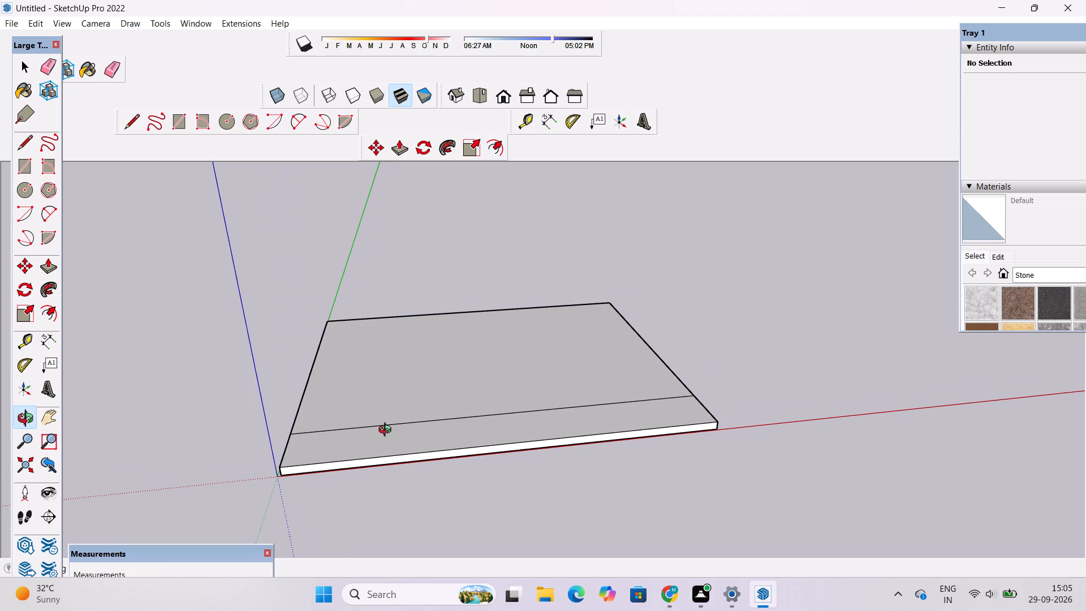
right_click_drag(380, 575, 364, 605)
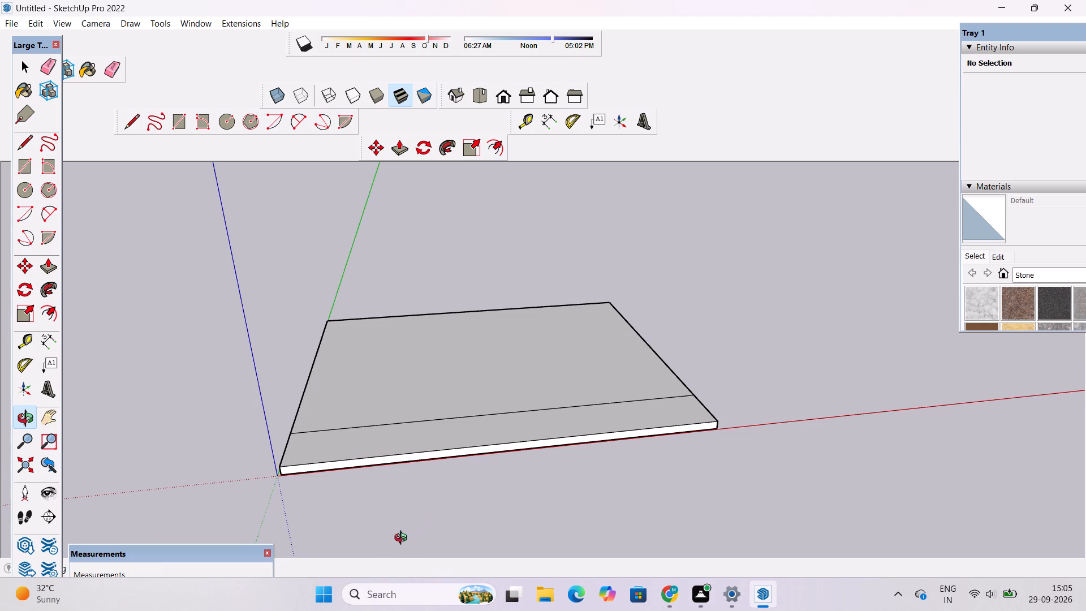
scroll(281, 343, "up", 2)
left_click_drag(589, 386, 473, 445)
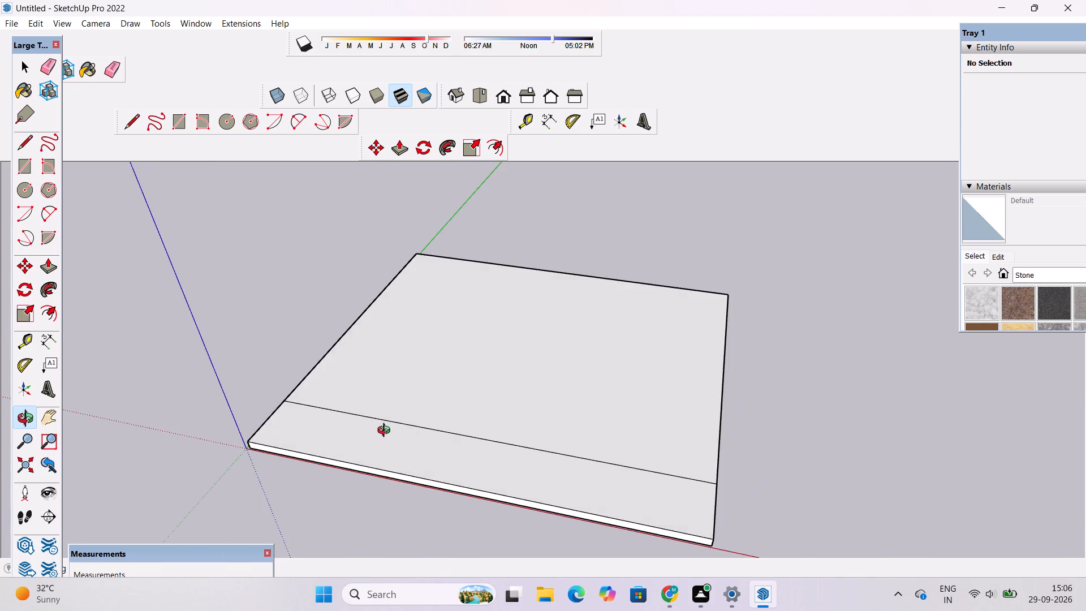
scroll(386, 421, "up", 2)
left_click_drag(309, 404, 419, 393)
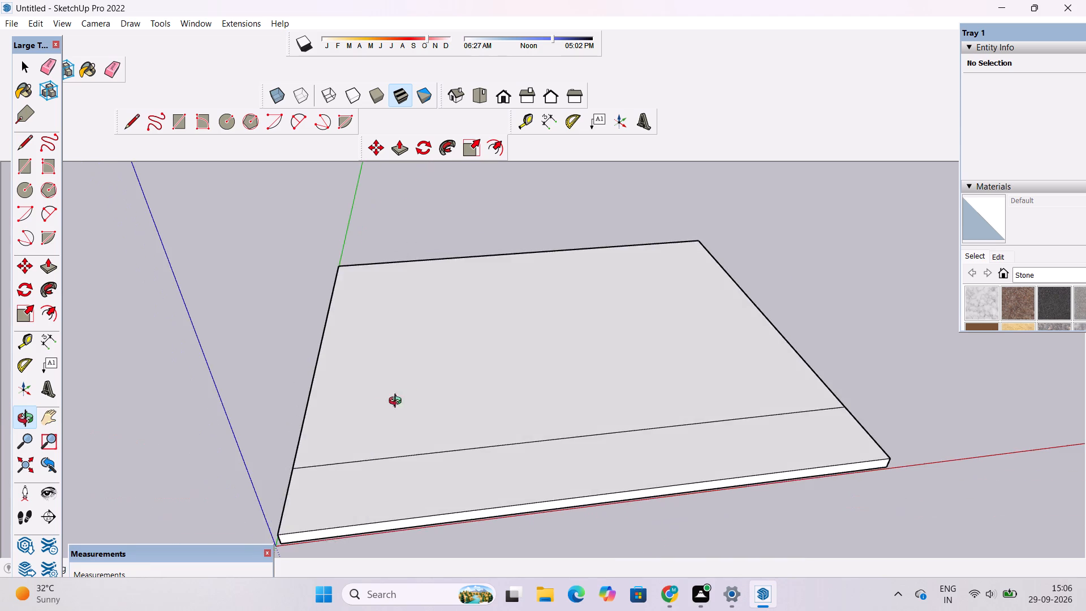
scroll(355, 413, "down", 3)
left_click_drag(304, 419, 447, 387)
scroll(415, 422, "up", 4)
left_click_drag(343, 458, 402, 345)
left_click_drag(489, 377, 428, 443)
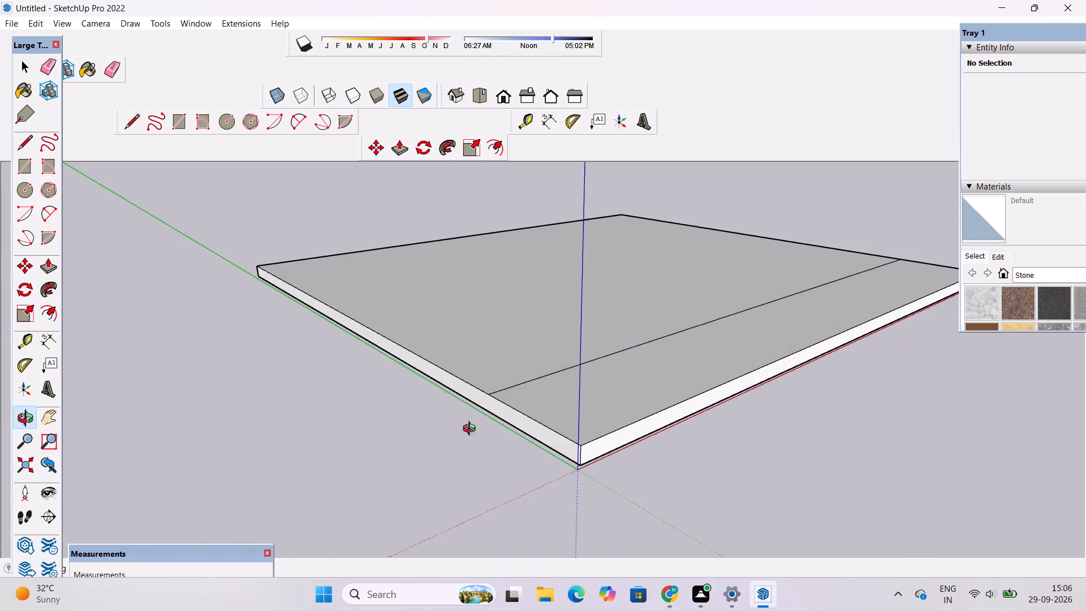
left_click_drag(507, 413, 344, 421, "shift")
left_click_drag(332, 419, 430, 420)
scroll(406, 420, "down", 6)
left_click_drag(426, 405, 415, 450)
scroll(400, 429, "up", 4)
left_click_drag(400, 428, 380, 443, "shift")
left_click_drag(372, 474, 342, 471)
Push/Pull the larger top face behind the dividing line up 25' to form the building block.
key("p")
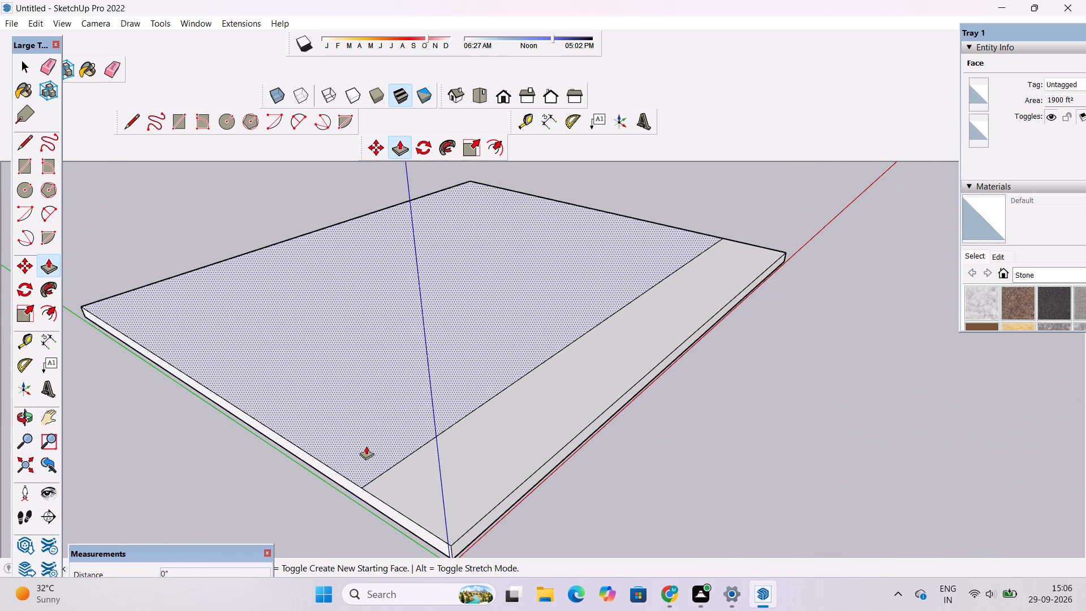
left_click(366, 446)
key("o")
left_click_drag(400, 455, 333, 428)
scroll(331, 419, "down", 1)
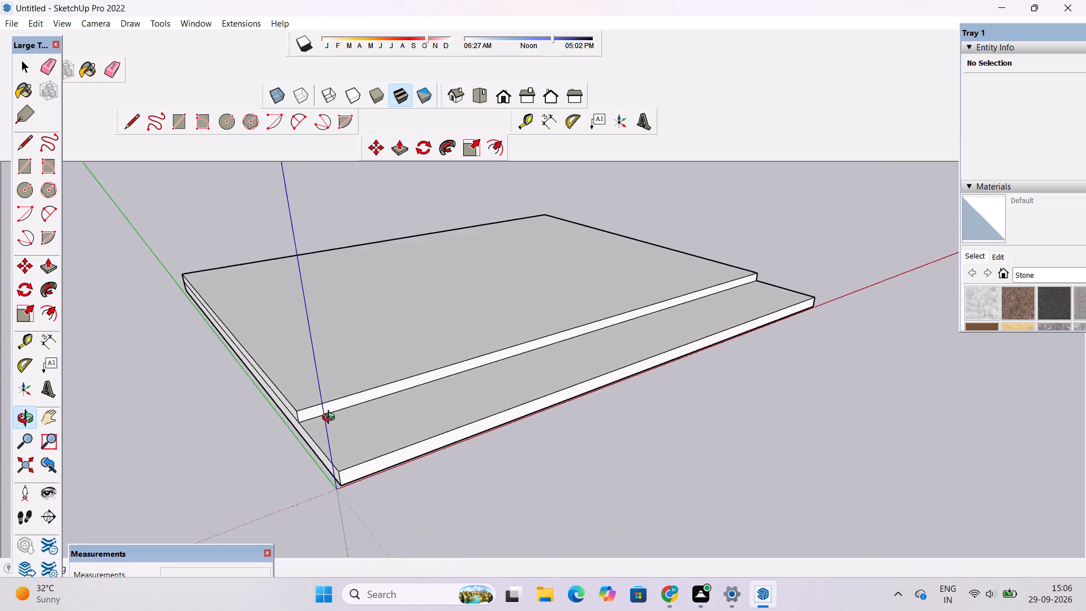
scroll(331, 419, "down", 2)
left_click_drag(331, 419, 351, 468, "shift")
left_click_drag(351, 470, 361, 421)
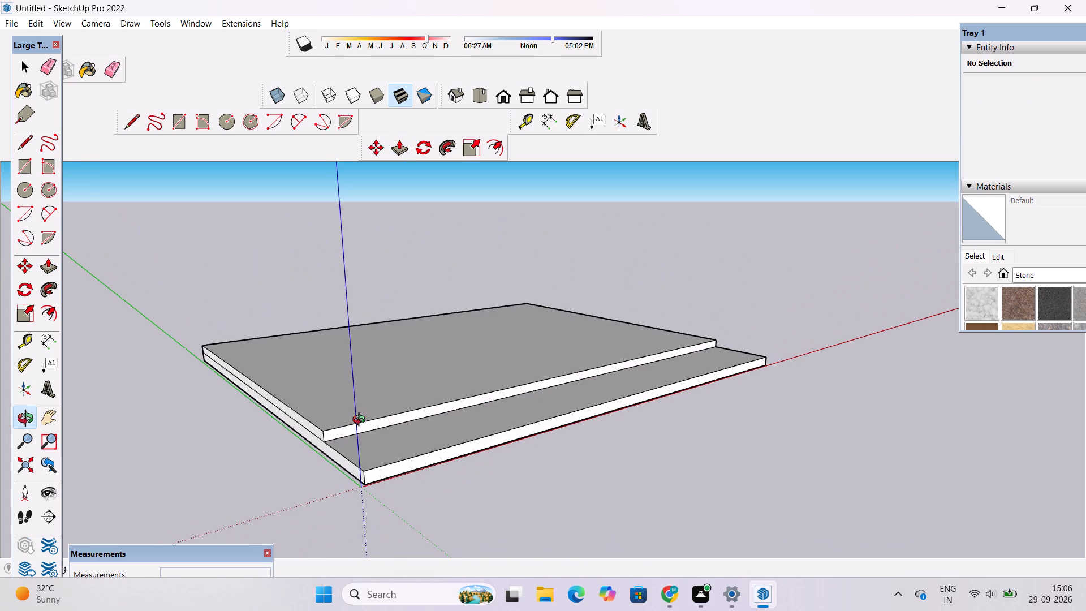
scroll(367, 412, "up", 2)
left_click_drag(367, 412, 364, 443, "shift")
left_click_drag(352, 455, 352, 431, "shift")
left_click_drag(352, 431, 373, 445)
left_click_drag(362, 462, 406, 464, "shift")
key("p")
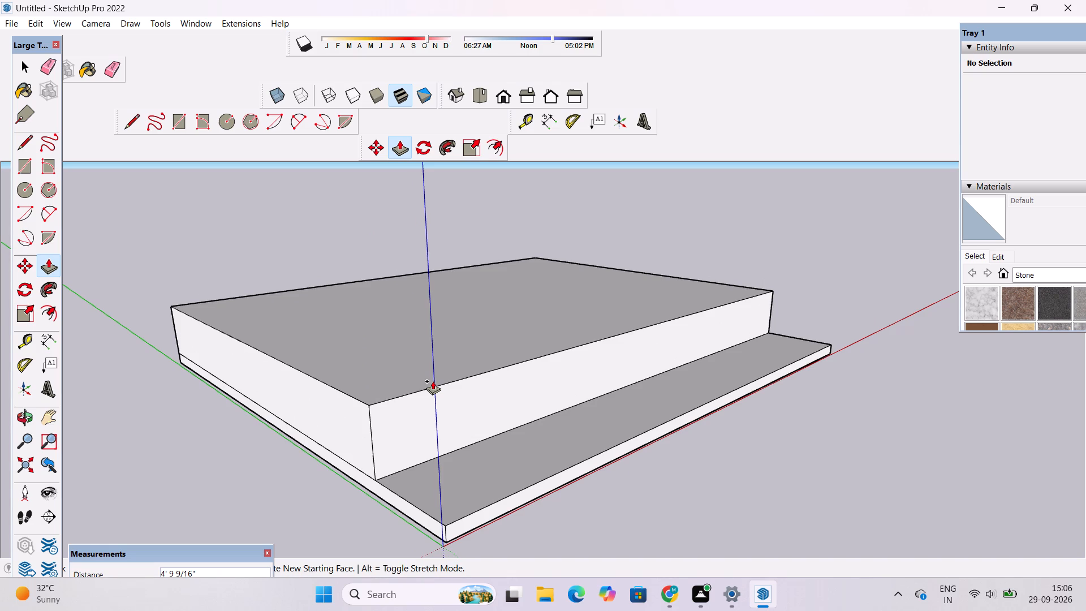
type("25'")
key("Return")
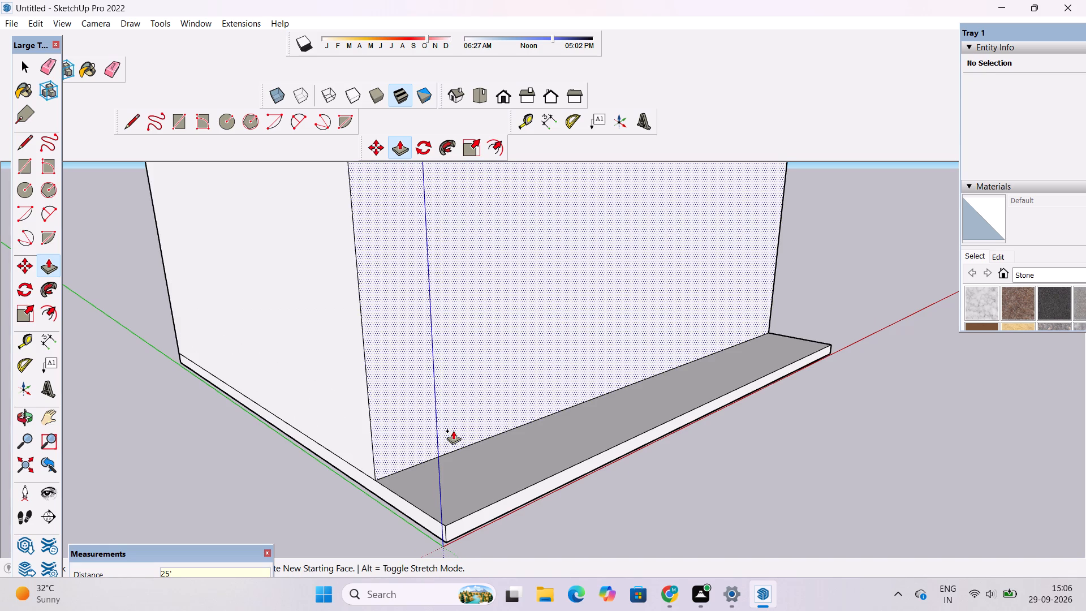
Copy the block's top face and the front strip's top face together about 68' 10" along the red axis, clear of the building.
key("o")
scroll(452, 431, "down", 6)
left_click_drag(511, 442, 374, 471)
left_click_drag(419, 434, 339, 484, "shift")
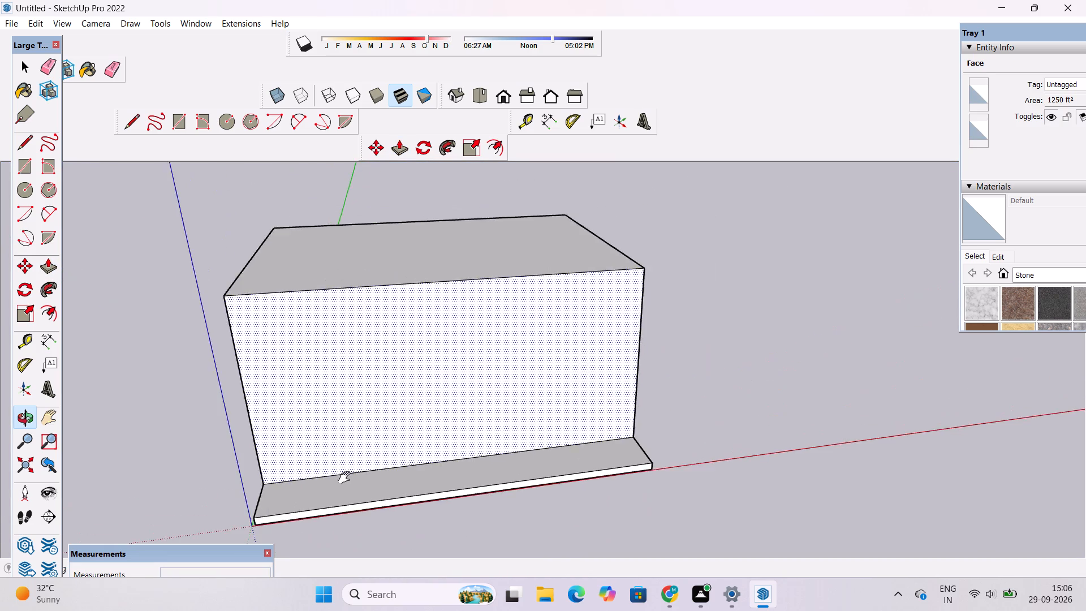
scroll(350, 466, "down", 4)
left_click_drag(385, 458, 316, 517)
scroll(360, 376, "up", 4)
left_click_drag(360, 376, 366, 466, "shift")
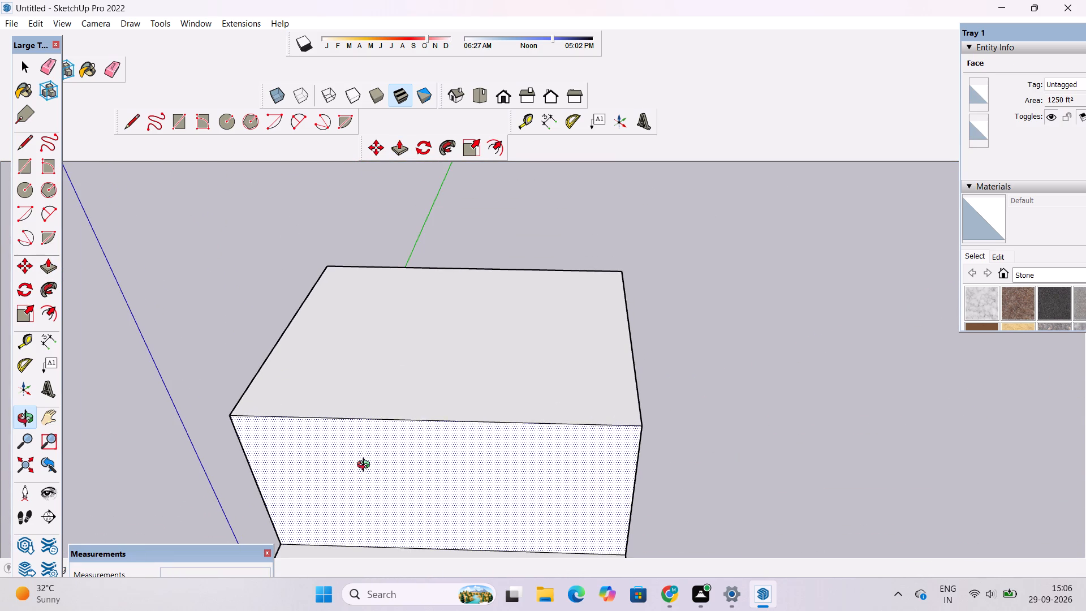
left_click_drag(366, 466, 366, 449, "shift")
key("space")
double_click(370, 370)
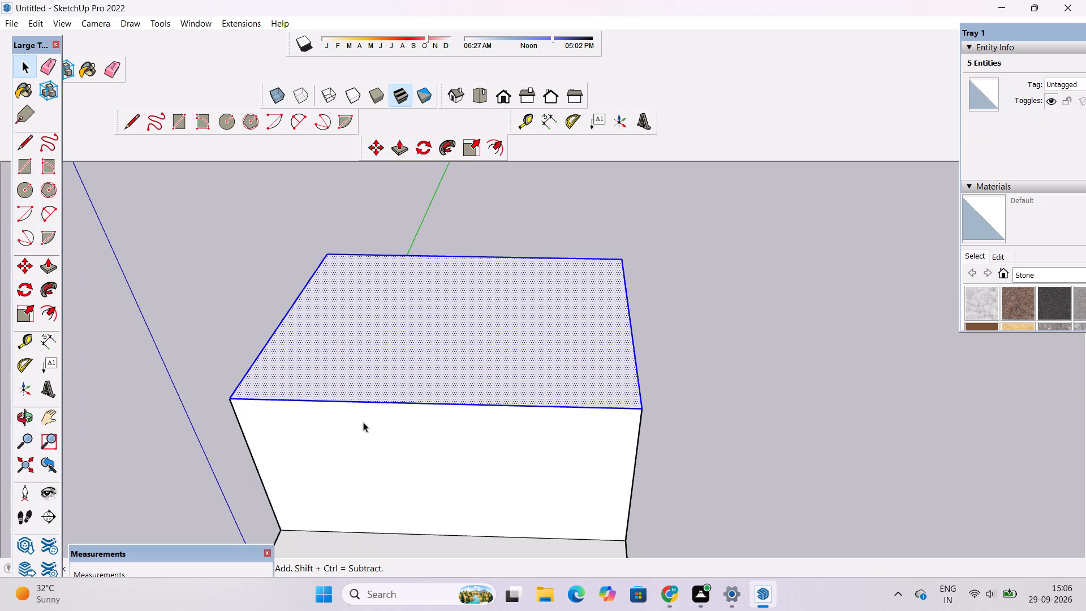
scroll(361, 386, "down", 6)
scroll(343, 481, "up", 3)
double_click(343, 483, "ctrl")
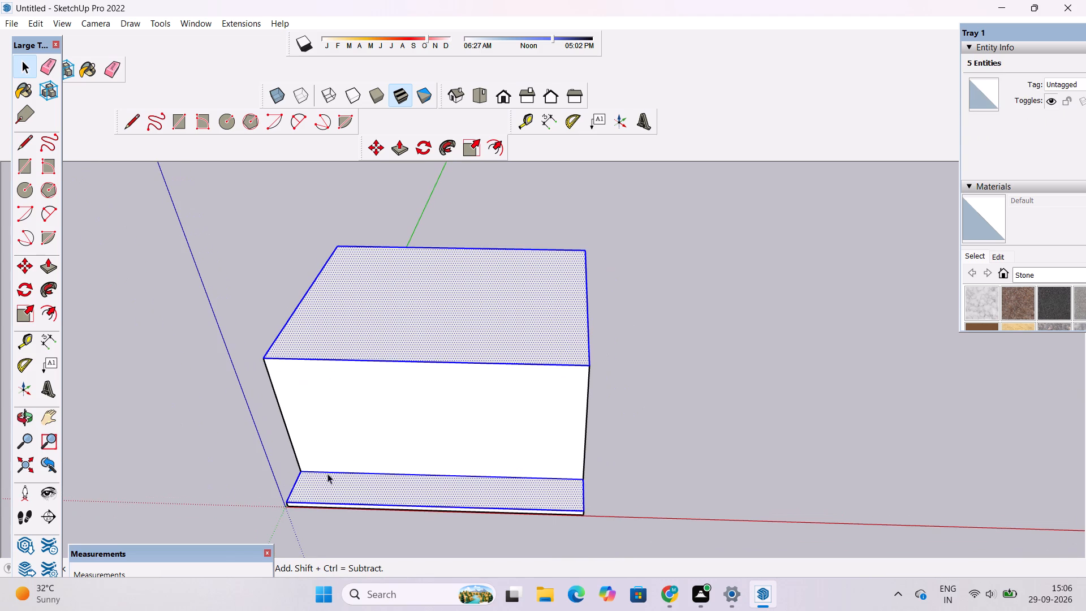
key("m")
scroll(278, 442, "down", 2)
scroll(278, 481, "up", 6)
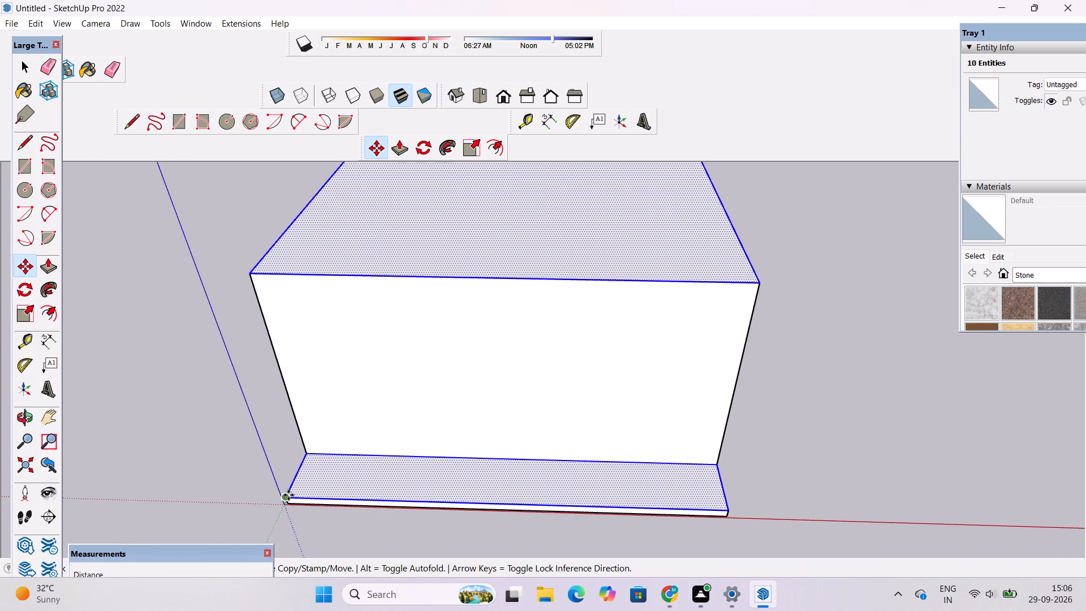
left_click(286, 498)
scroll(251, 489, "down", 9)
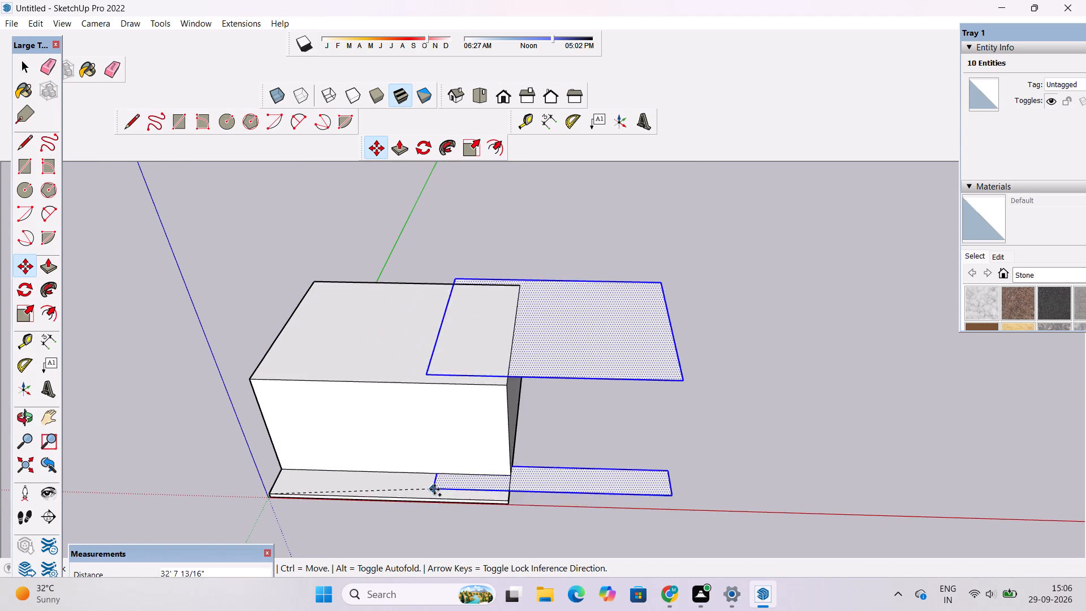
left_click(600, 504)
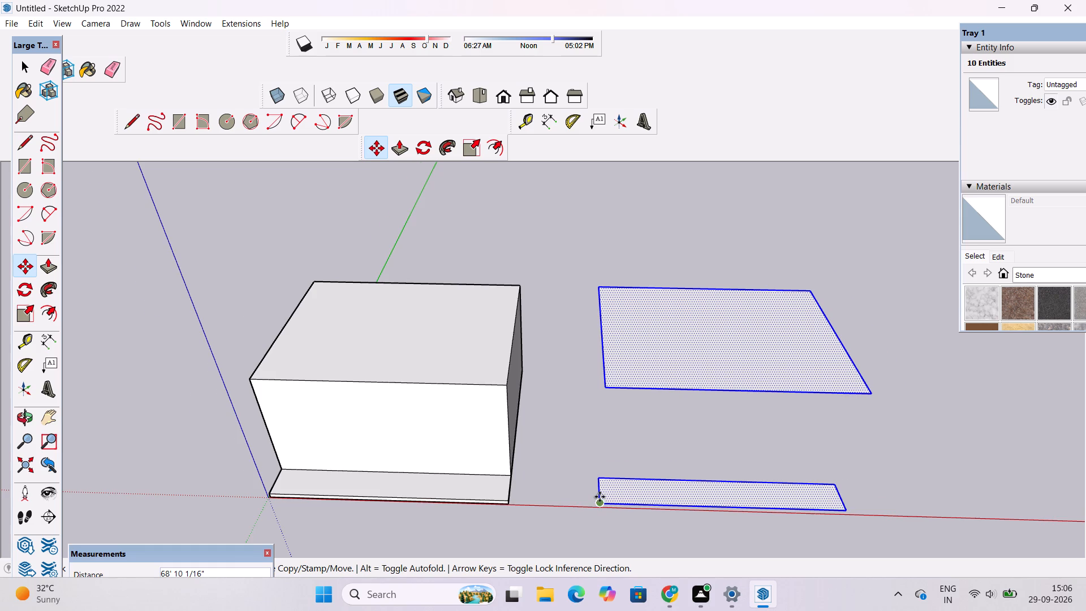
Move the copied front strip up 25' so its back corner meets the front corner of the copied roof face.
scroll(600, 497, "up", 2)
key("space")
left_click(565, 442)
double_click(633, 492)
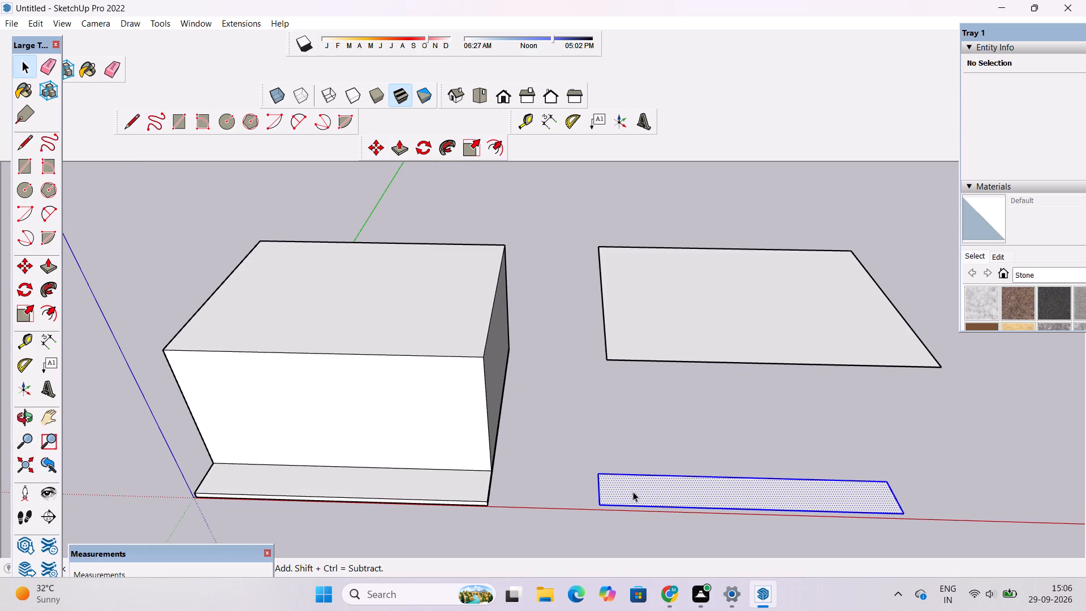
key("m")
left_click(598, 475)
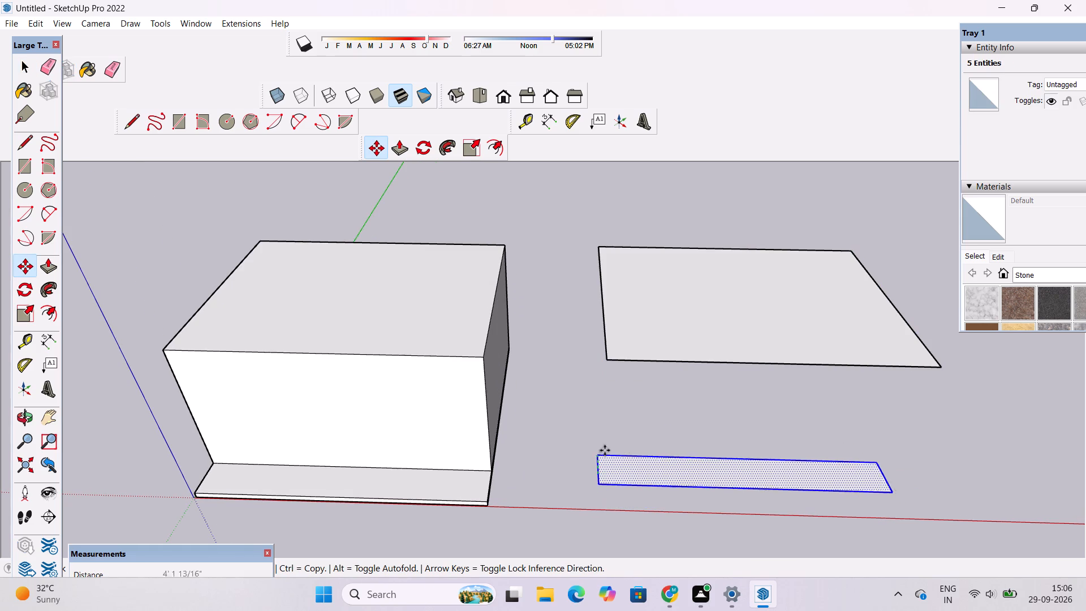
left_click(606, 358)
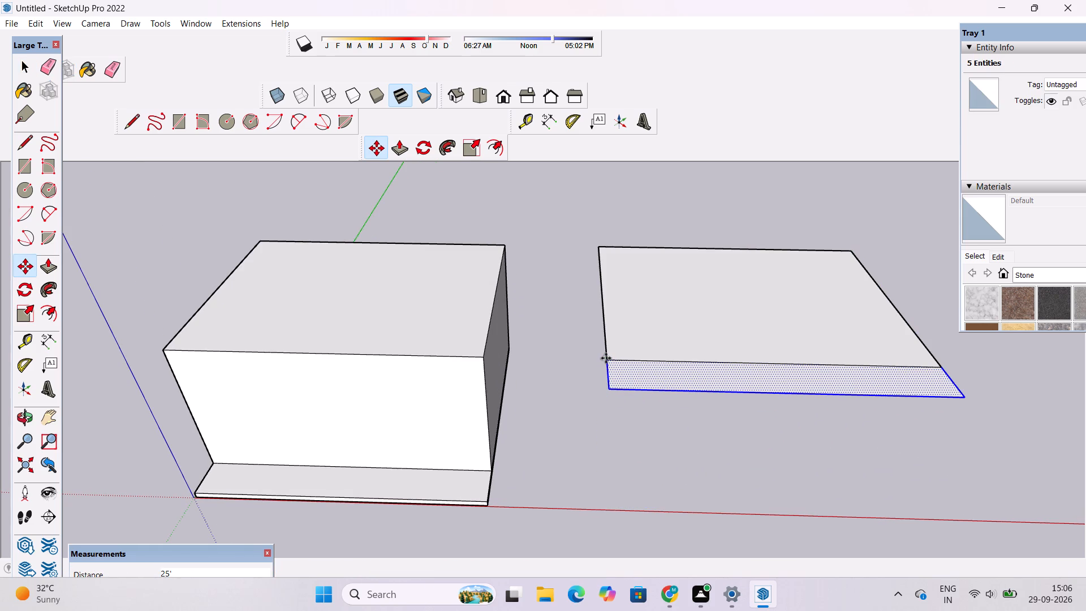
key("space")
Erase the shared edge between the copied roof face and strip to merge them into one face.
key("o")
scroll(582, 382, "down", 2)
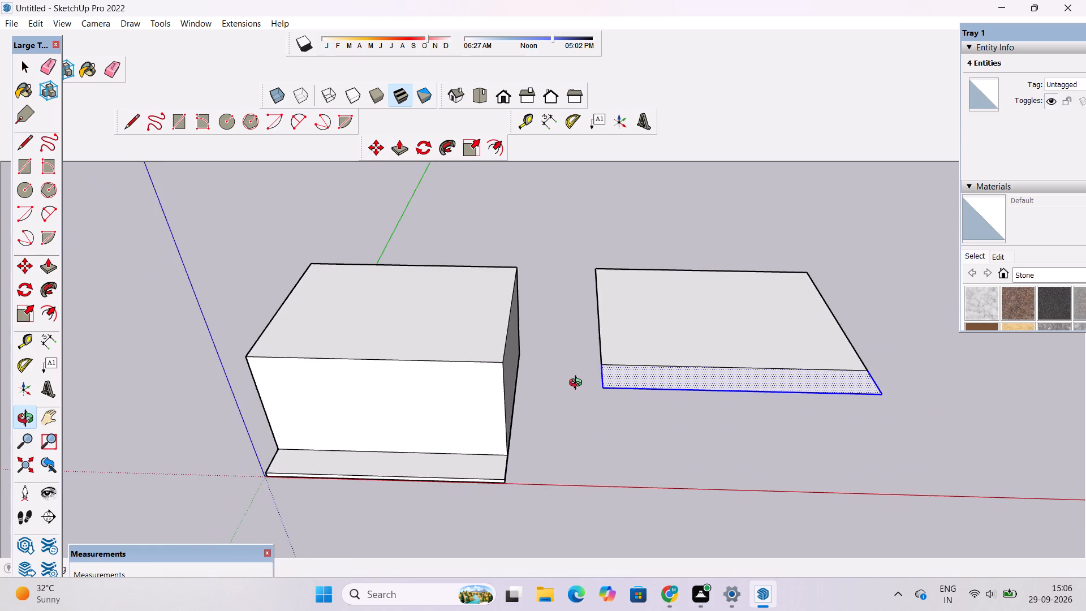
left_click_drag(578, 384, 609, 408)
left_click_drag(610, 411, 442, 370, "shift")
scroll(442, 370, "down", 4)
left_click_drag(440, 375, 444, 399)
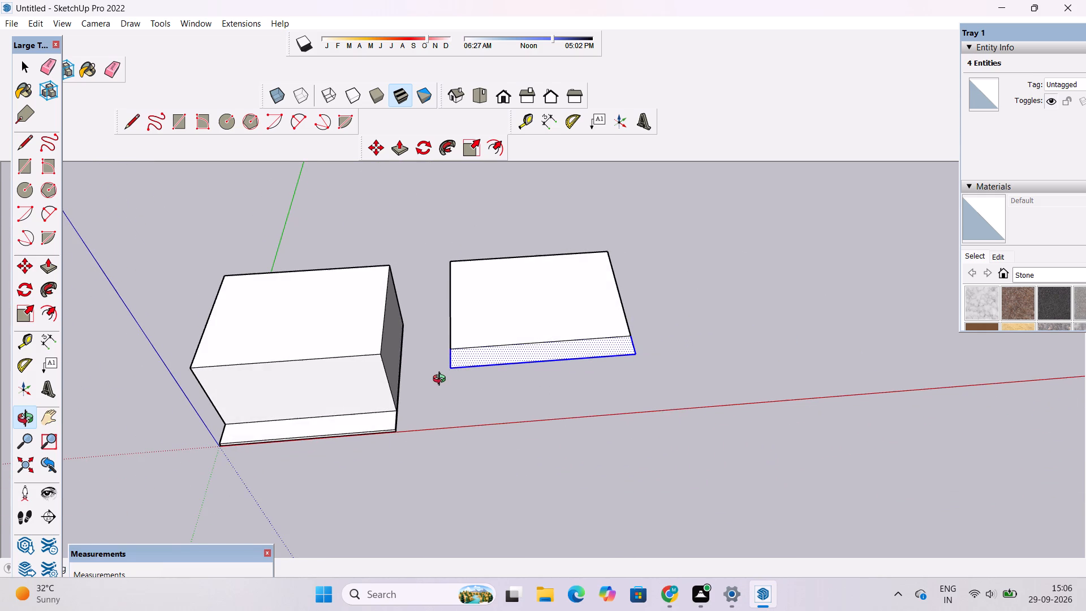
scroll(442, 380, "up", 1)
left_click_drag(442, 367, 484, 403, "shift")
key("space")
left_click(473, 313)
scroll(583, 405, "up", 3)
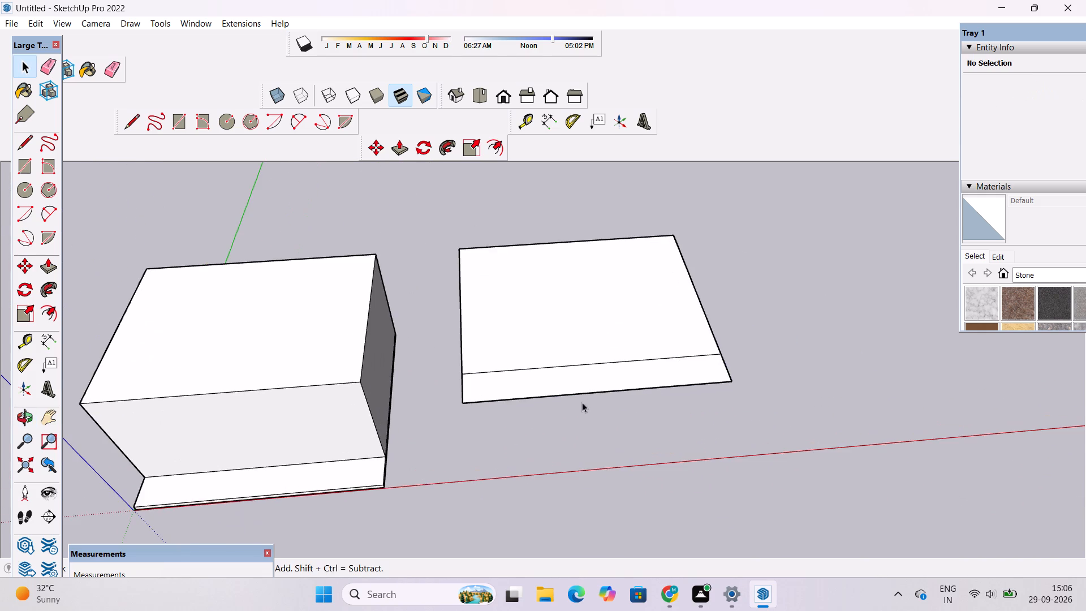
key("e")
scroll(570, 381, "up", 2)
left_click_drag(580, 354, 580, 362)
key("o")
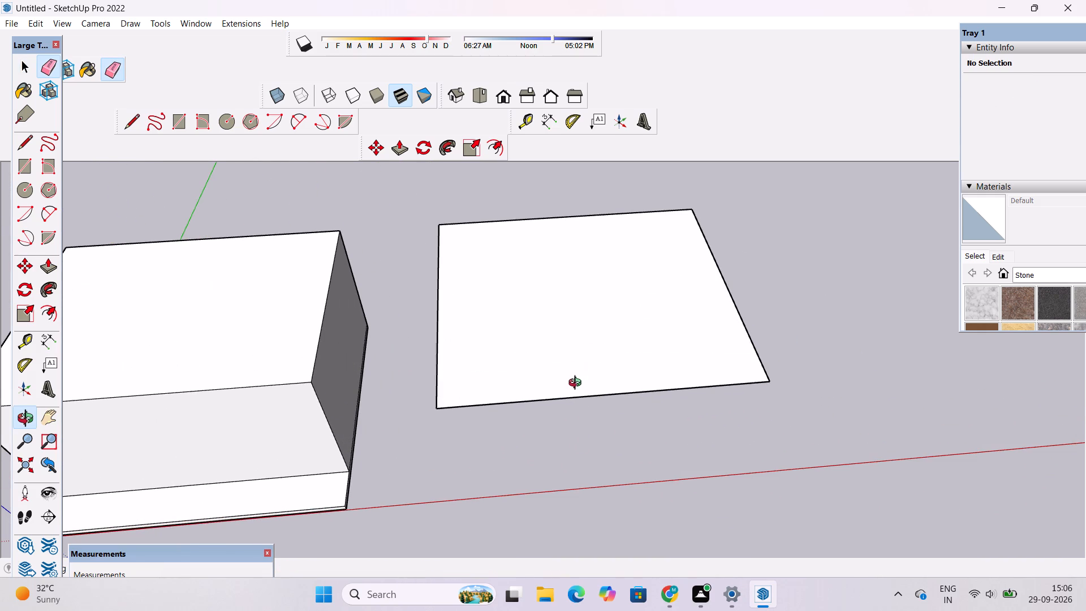
Push/Pull the merged roof face beside the building up 1' to form a roof slab.
left_click_drag(573, 406, 611, 231)
left_click_drag(650, 322, 591, 256)
left_click_drag(591, 263, 594, 412)
scroll(588, 407, "down", 3)
left_click_drag(512, 381, 514, 395)
left_click_drag(462, 398, 494, 415, "shift")
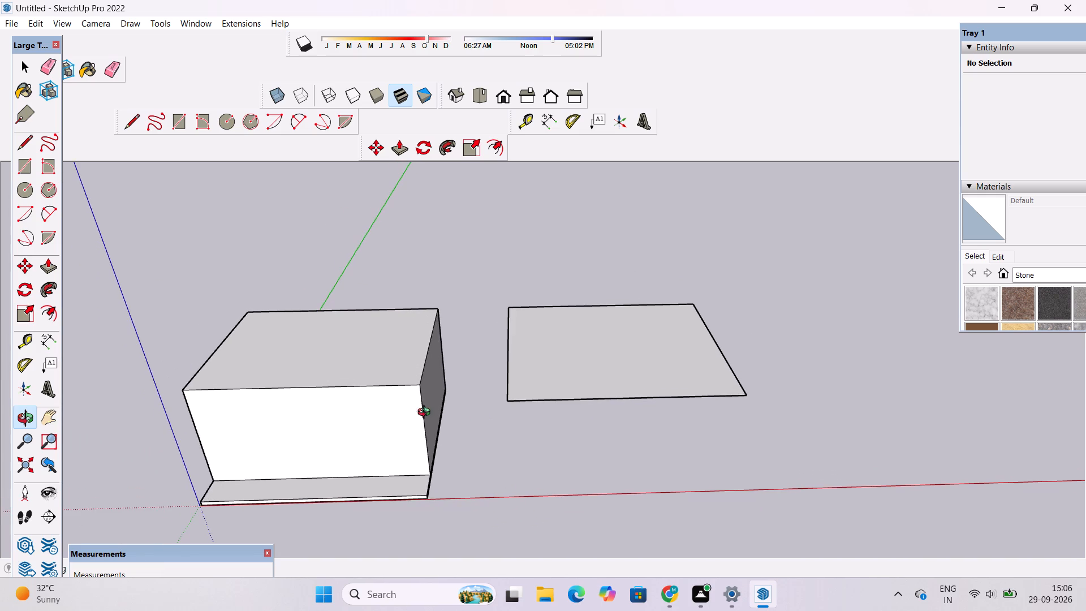
left_click_drag(344, 412, 365, 410, "shift")
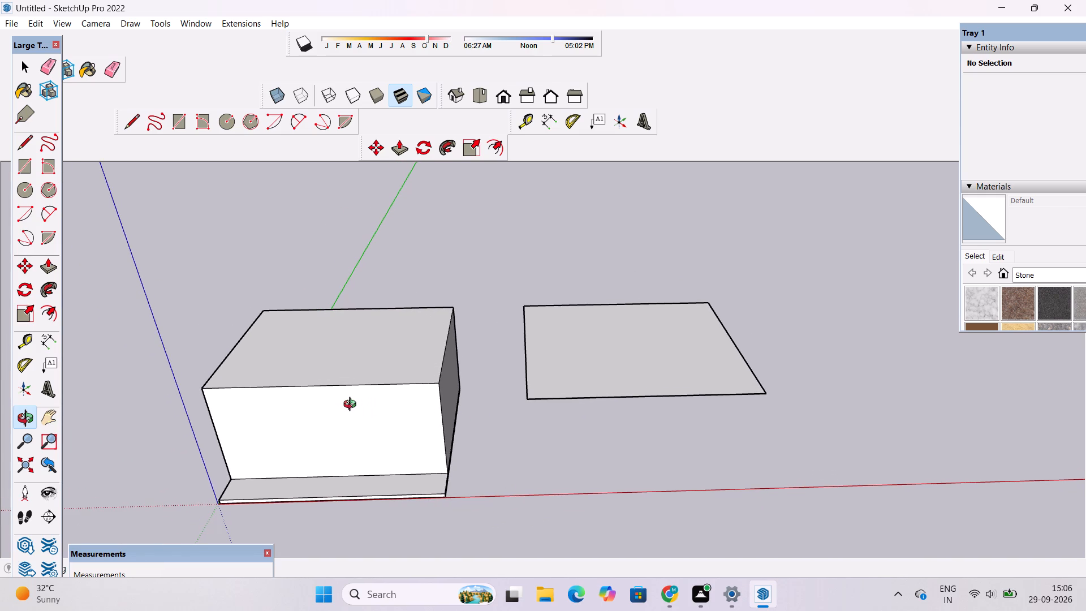
left_click_drag(352, 406, 347, 416, "shift")
left_click(412, 405)
left_click_drag(403, 408, 431, 442)
left_click_drag(433, 443, 433, 442, "shift")
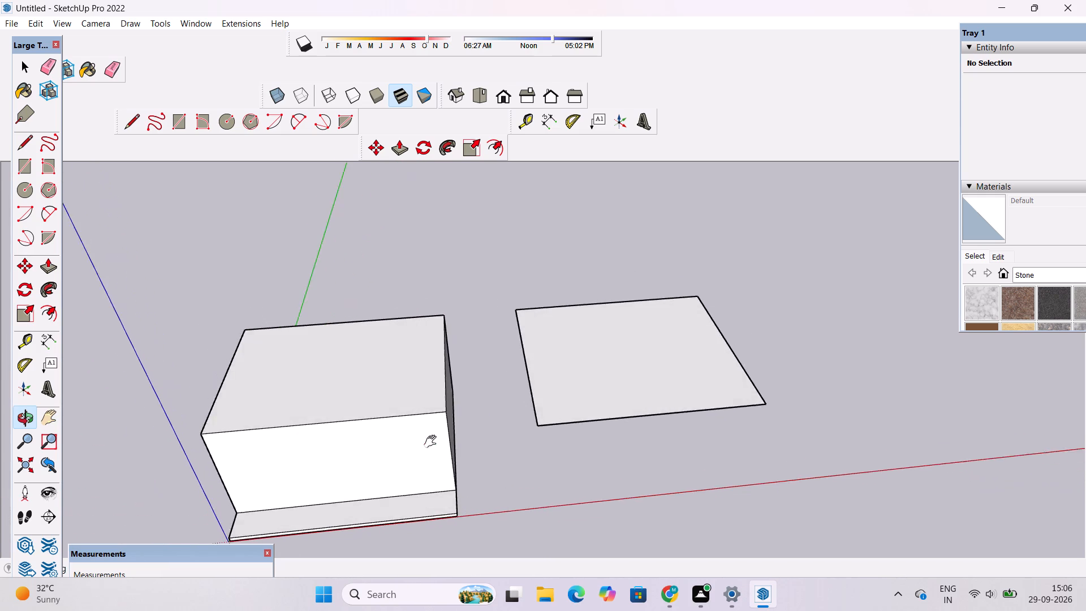
left_click_drag(433, 442, 409, 427, "shift")
left_click_drag(408, 428, 412, 438)
left_click_drag(412, 438, 404, 412)
key("space")
left_click(576, 319)
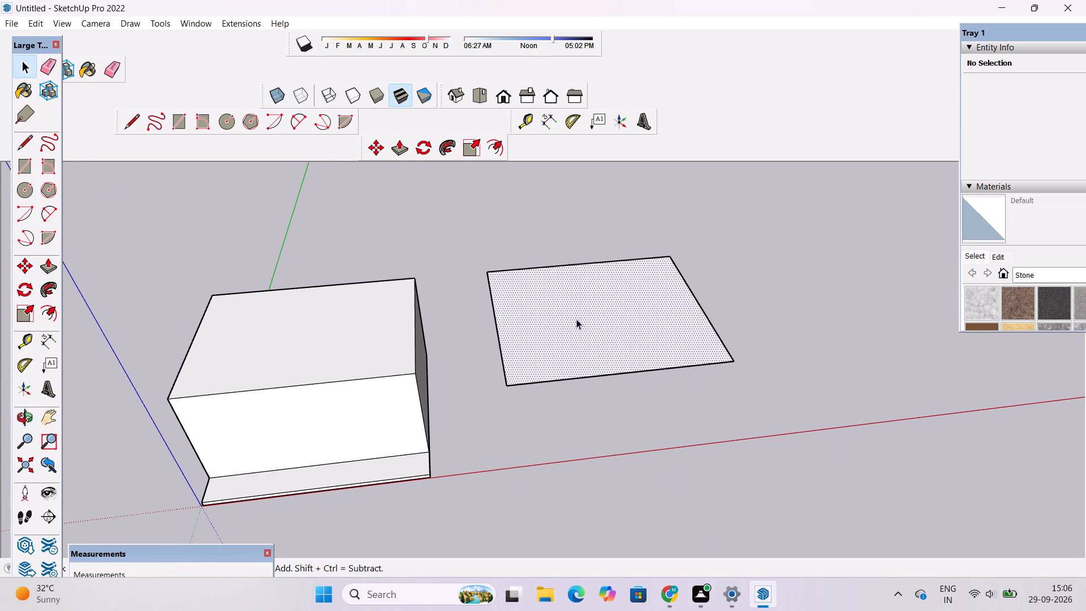
key("p")
left_click(576, 320)
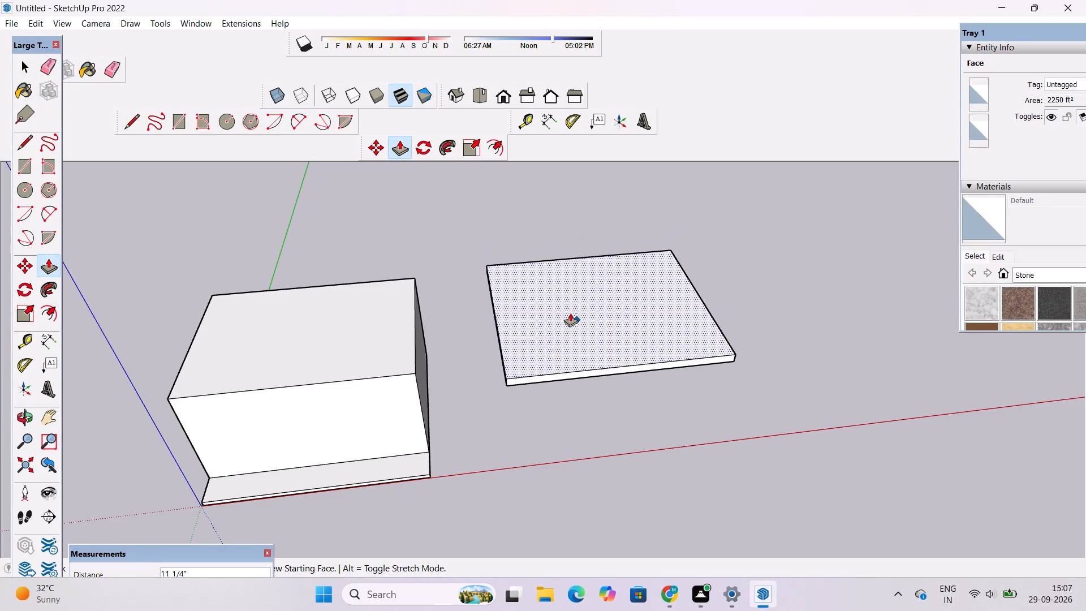
key("1")
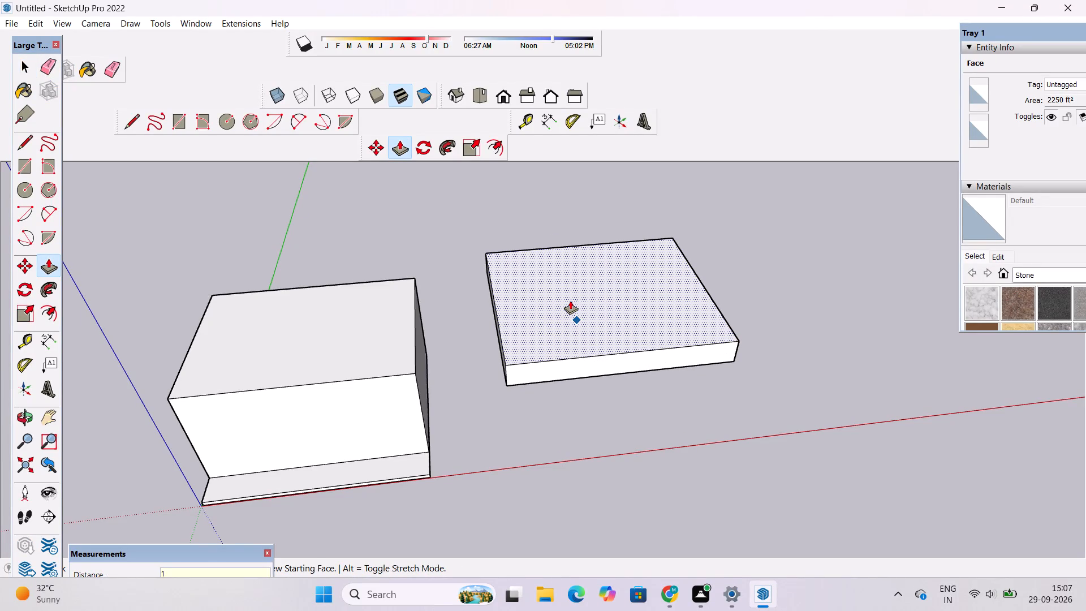
key("apostrophe")
key("Return")
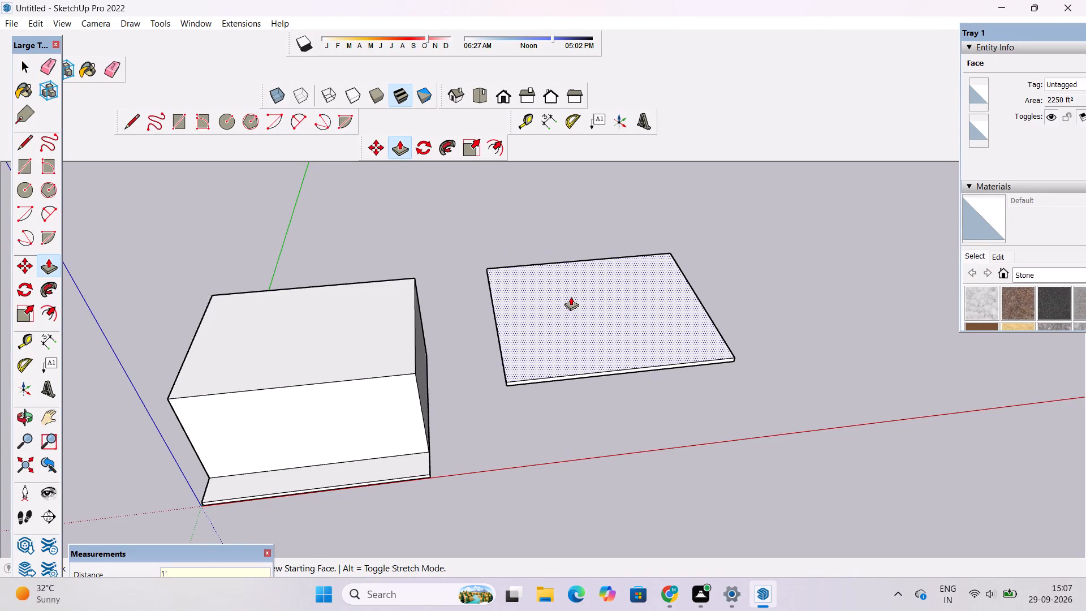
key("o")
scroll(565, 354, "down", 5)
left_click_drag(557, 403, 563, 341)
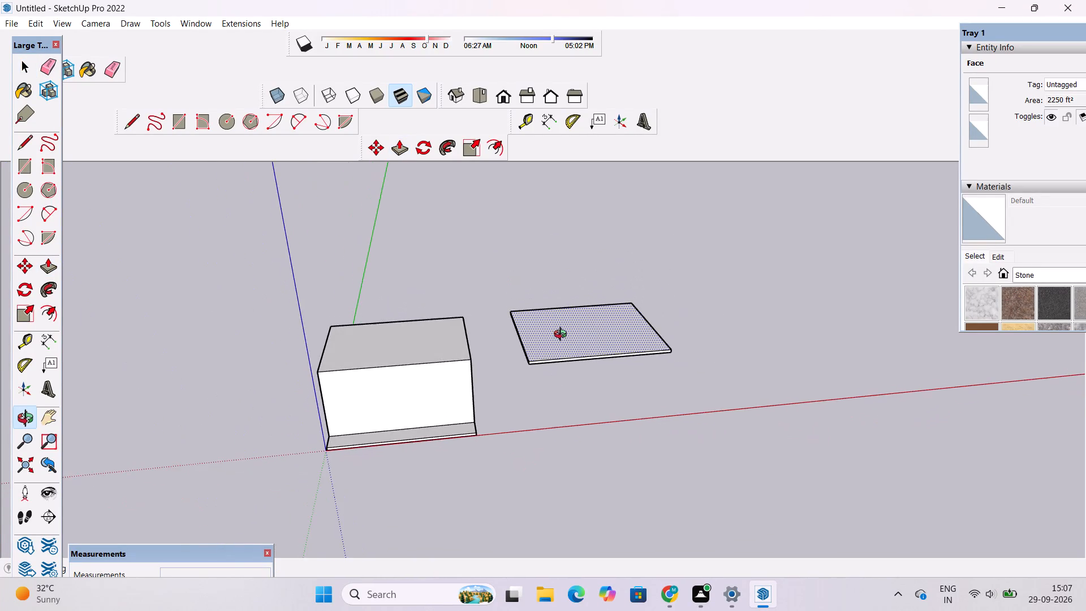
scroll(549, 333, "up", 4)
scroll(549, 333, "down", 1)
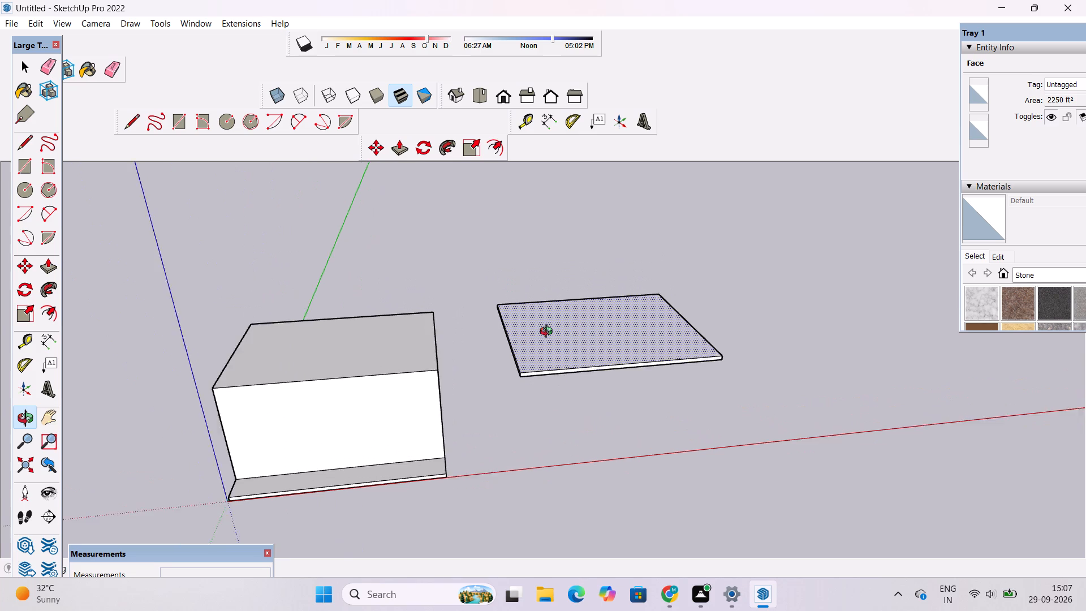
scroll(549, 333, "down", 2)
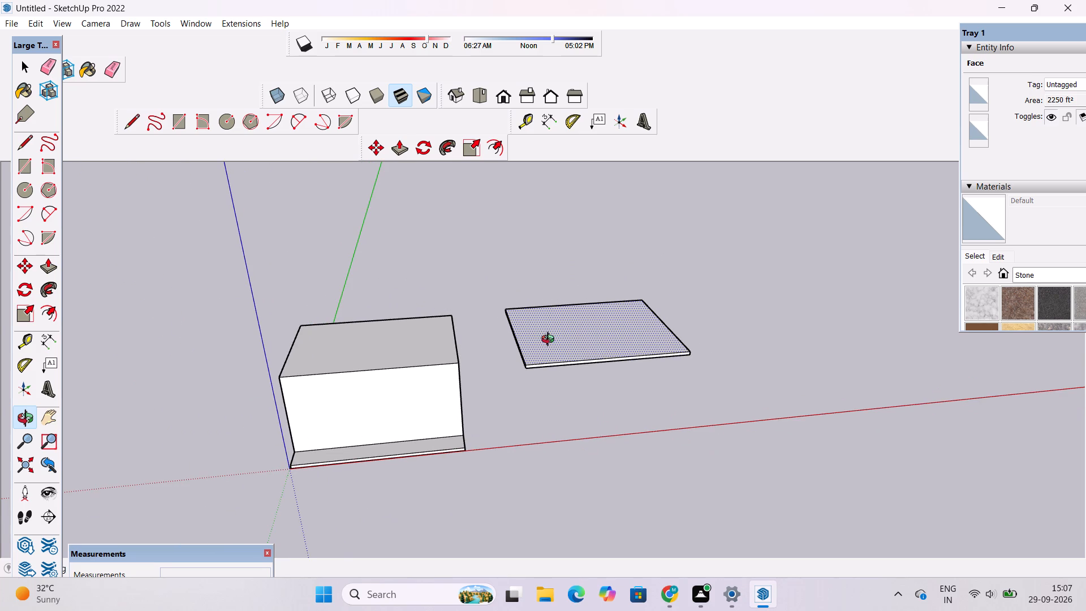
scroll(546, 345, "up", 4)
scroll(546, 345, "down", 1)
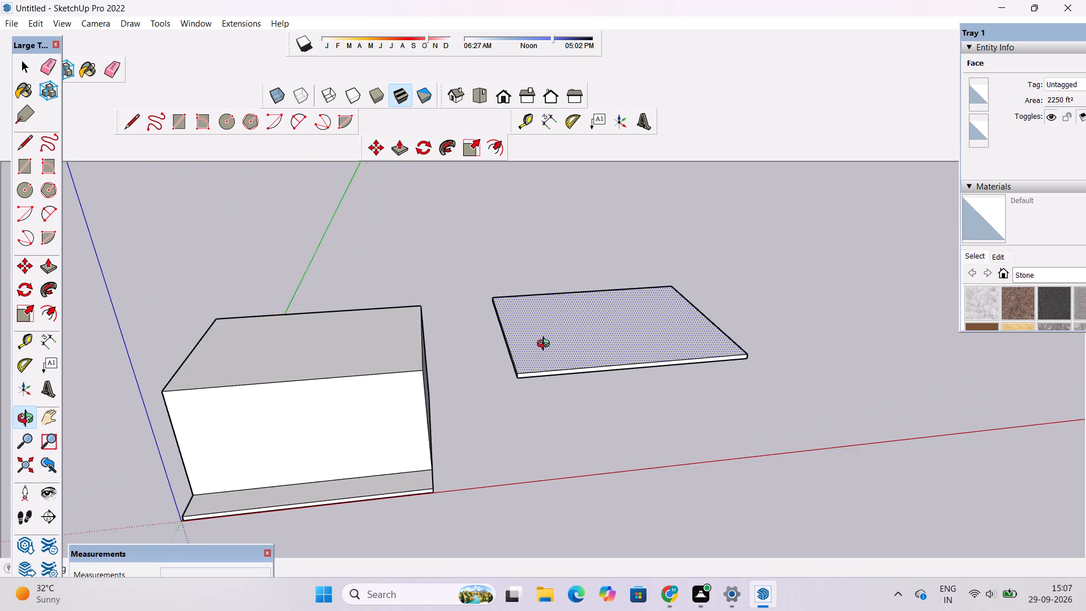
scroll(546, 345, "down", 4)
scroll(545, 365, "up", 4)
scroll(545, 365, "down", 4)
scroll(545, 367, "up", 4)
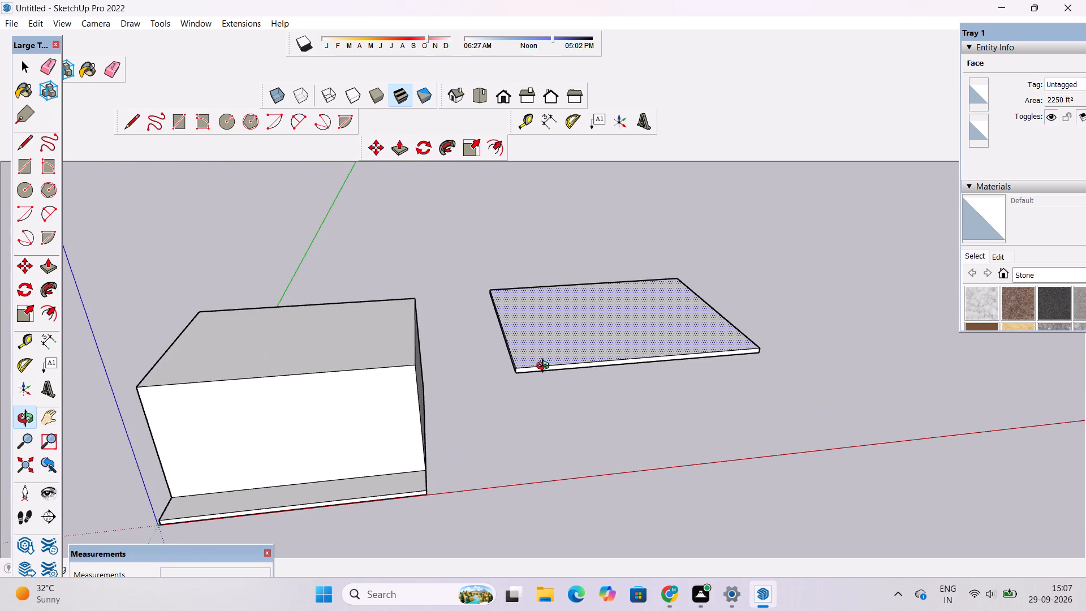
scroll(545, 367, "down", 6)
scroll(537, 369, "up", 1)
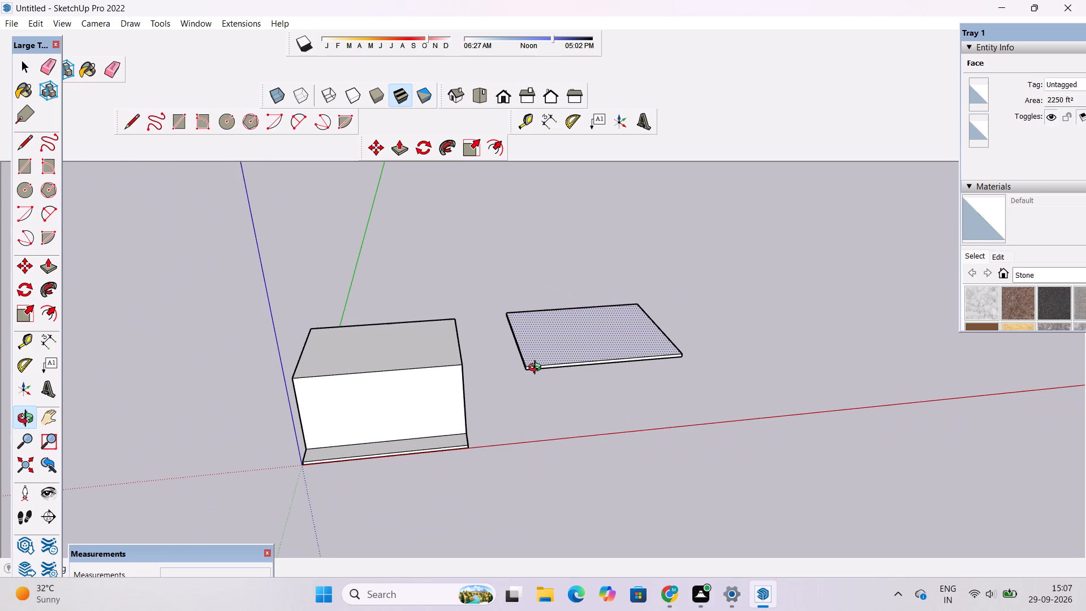
Select all the connected geometry of the detached roof slab and make it a group.
left_click_drag(508, 374, 542, 390, "shift")
scroll(506, 390, "up", 1)
left_click_drag(506, 390, 561, 410)
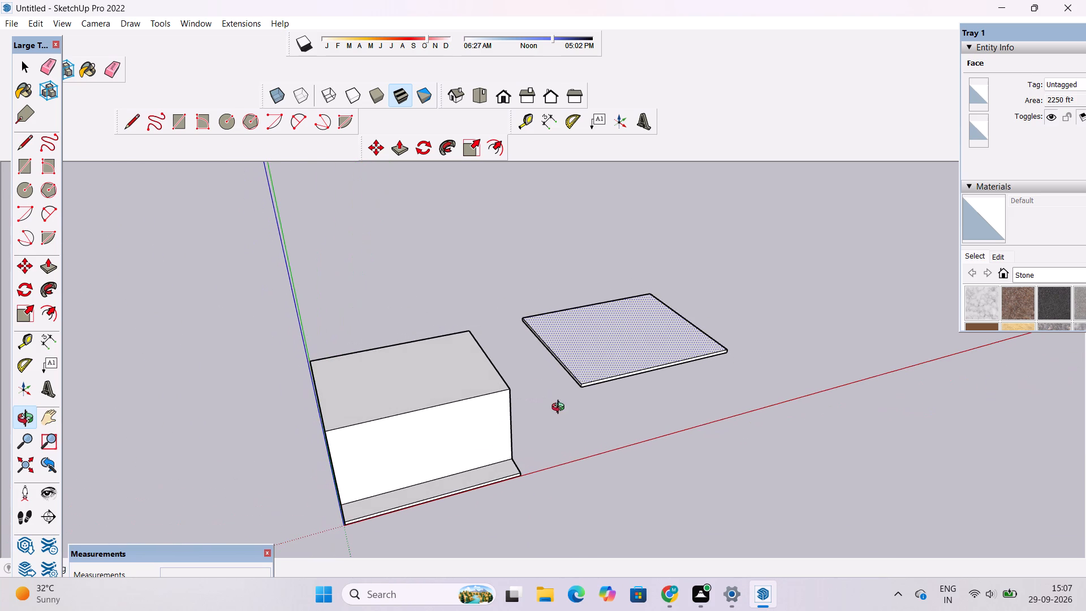
key("space")
left_click(606, 352)
double_click(606, 352)
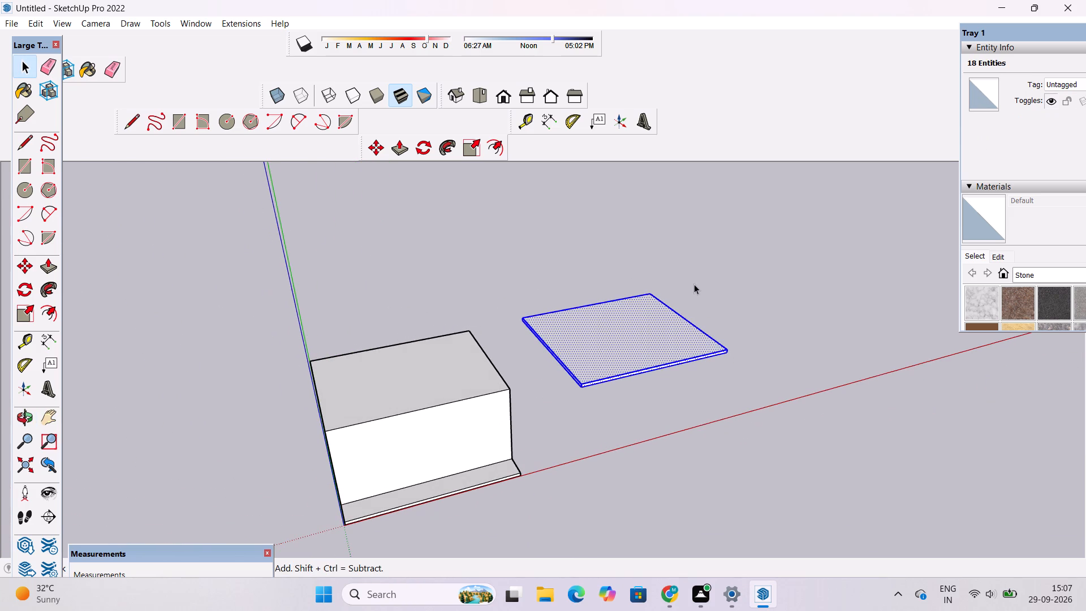
left_click(694, 284)
triple_click(631, 328)
right_click(630, 329)
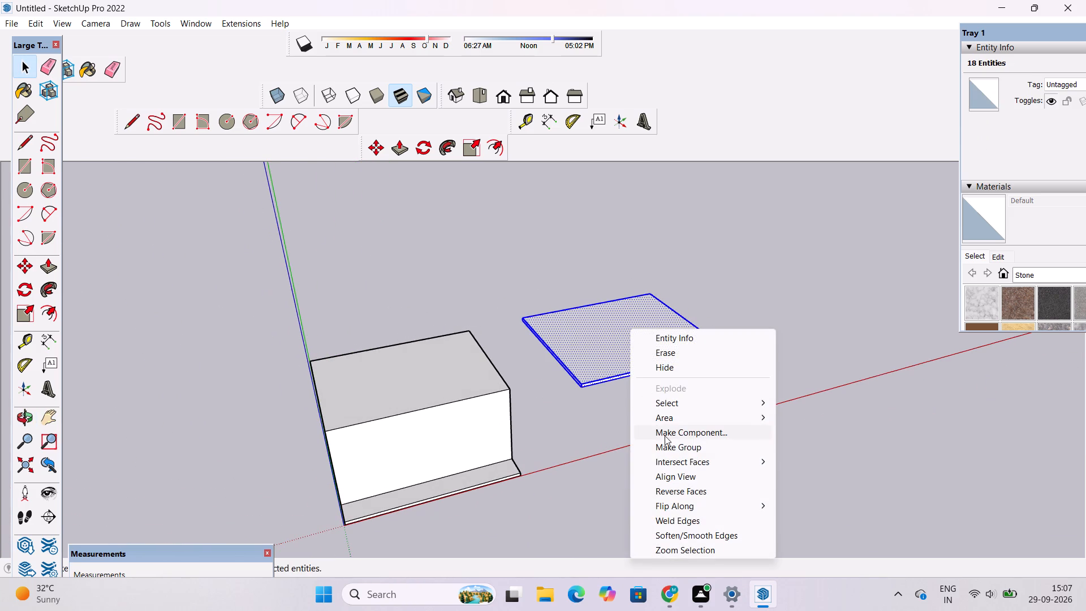
left_click(665, 445)
Copy the roof slab group by its lower back corner about 68' 10" along the red axis onto the building block's matching top back corner.
key("m")
scroll(543, 359, "up", 8)
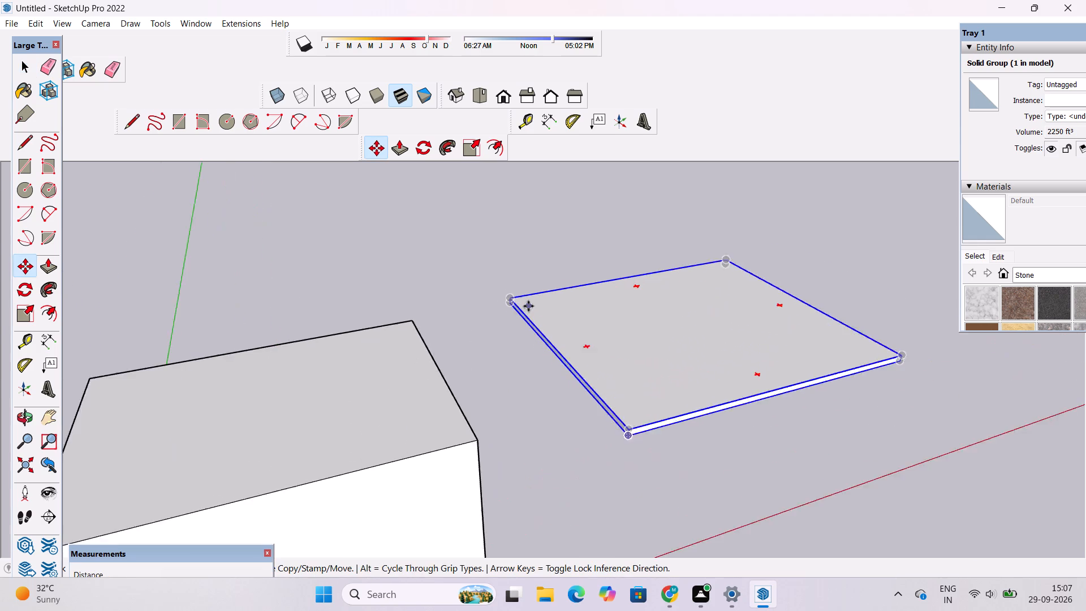
scroll(528, 306, "up", 17)
left_click(492, 299)
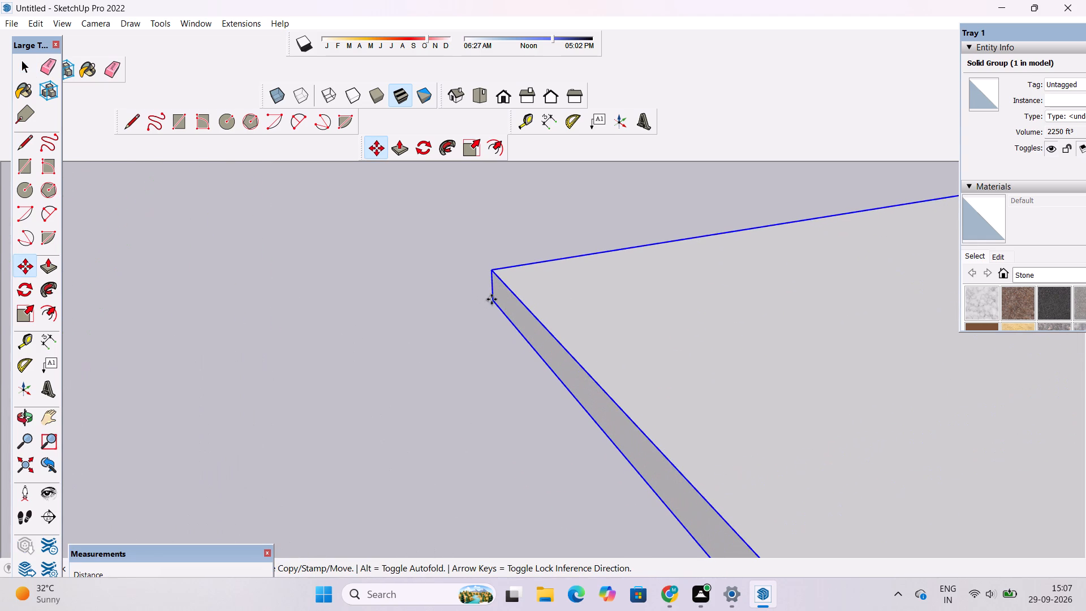
scroll(459, 301, "down", 20)
scroll(459, 301, "down", 1)
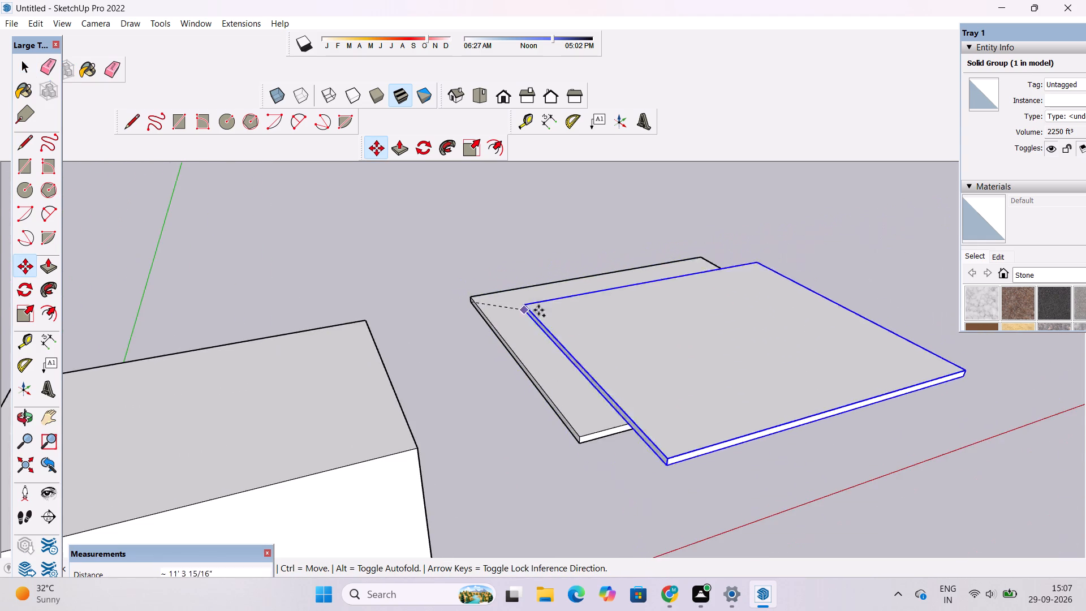
scroll(553, 315, "down", 4)
scroll(219, 337, "up", 5)
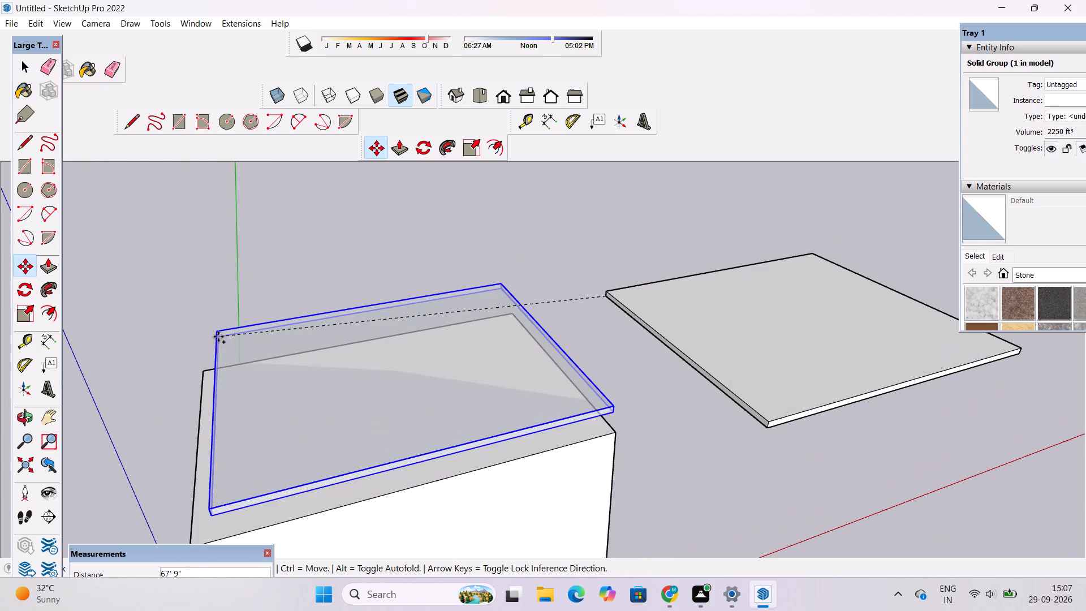
scroll(184, 372, "up", 15)
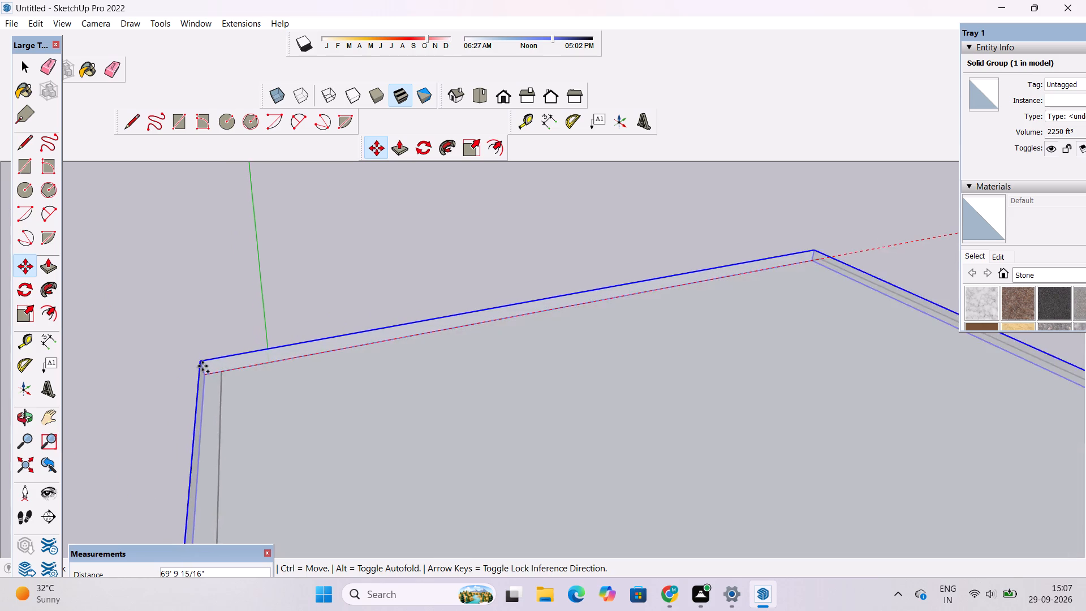
scroll(202, 366, "up", 7)
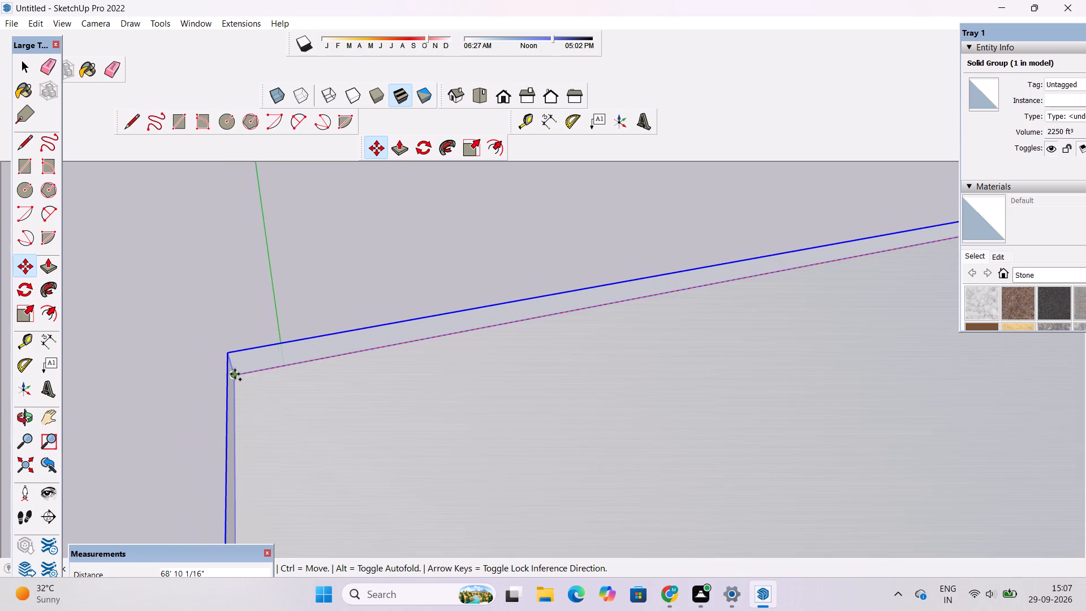
left_click(235, 374)
Examine how the copied roof slab sits on the building block from above, the front and below its overhang.
key("o")
scroll(309, 372, "down", 5)
left_click_drag(376, 391, 350, 385)
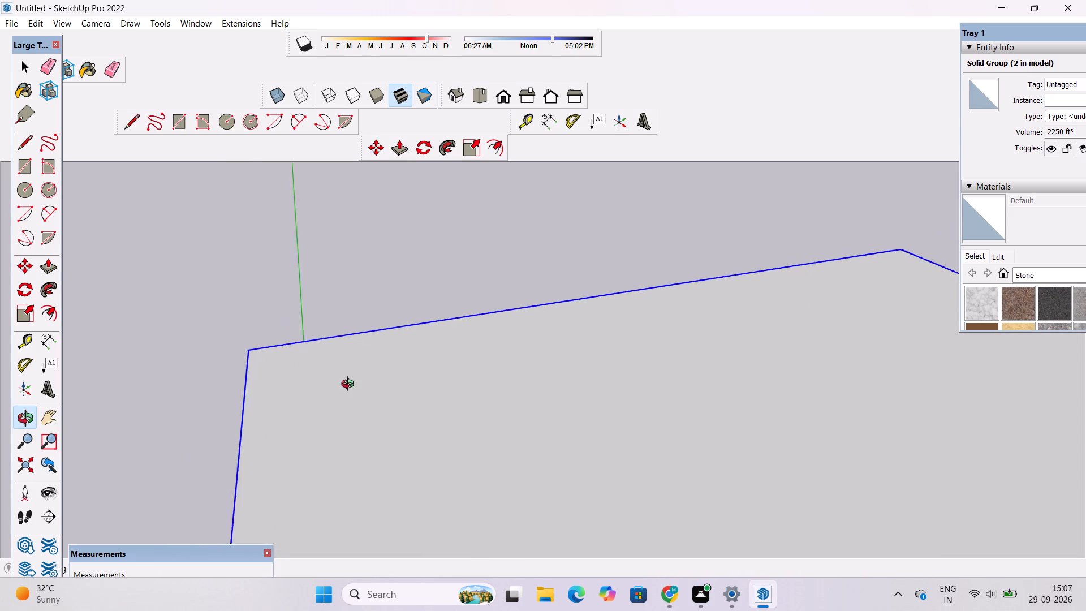
left_click_drag(350, 385, 339, 376)
left_click_drag(321, 409, 325, 382, "shift")
scroll(339, 388, "down", 4)
left_click_drag(331, 425, 330, 355)
scroll(330, 337, "down", 8)
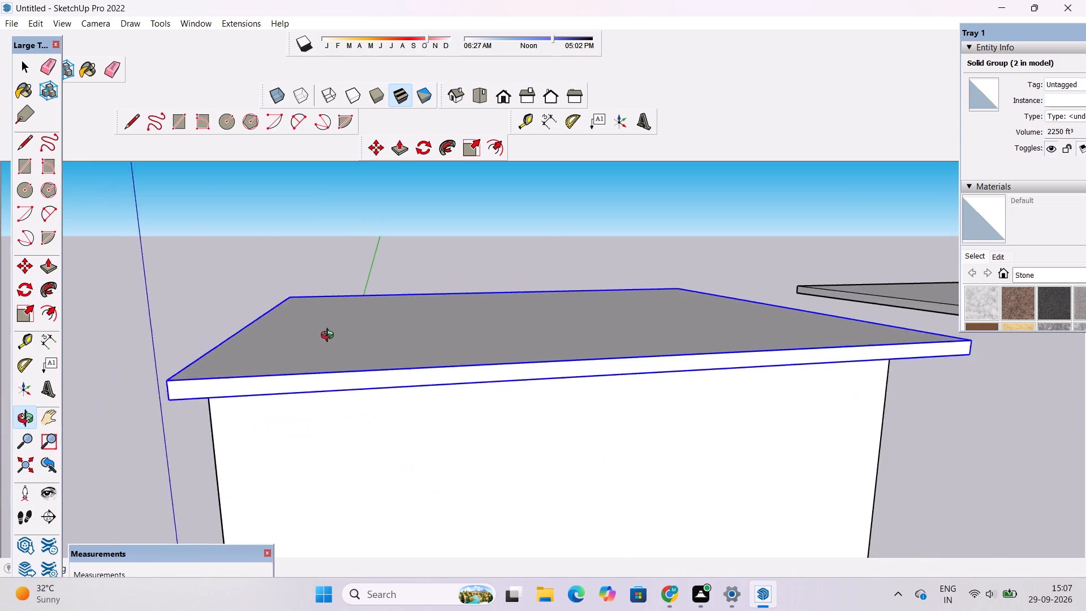
scroll(330, 337, "down", 3)
left_click_drag(343, 369, 439, 292)
scroll(440, 292, "up", 1)
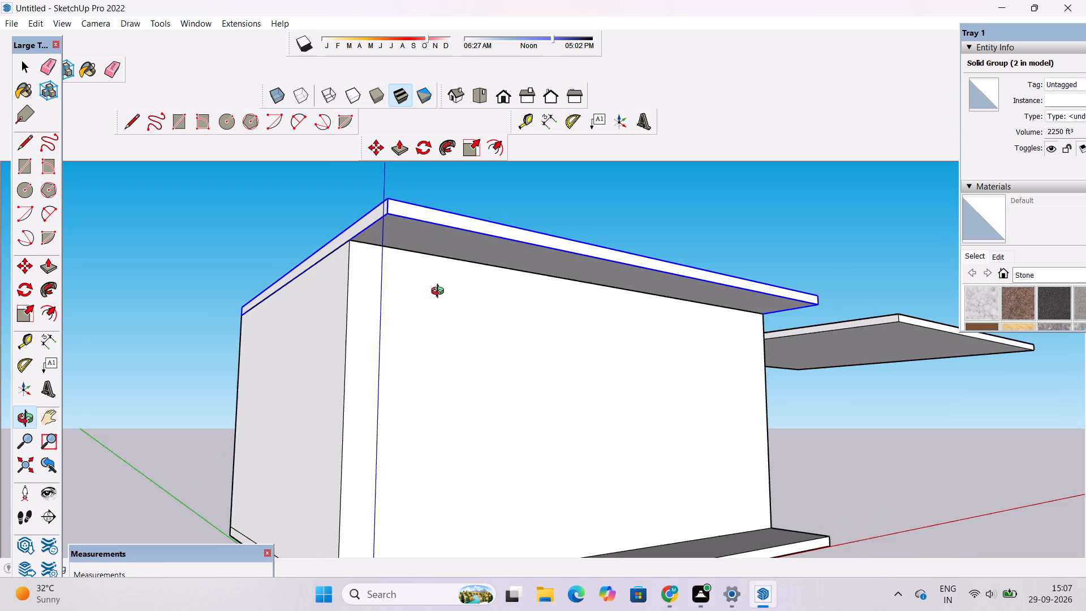
scroll(440, 292, "up", 1)
left_click_drag(440, 299, 356, 384)
left_click_drag(355, 382, 363, 350, "shift")
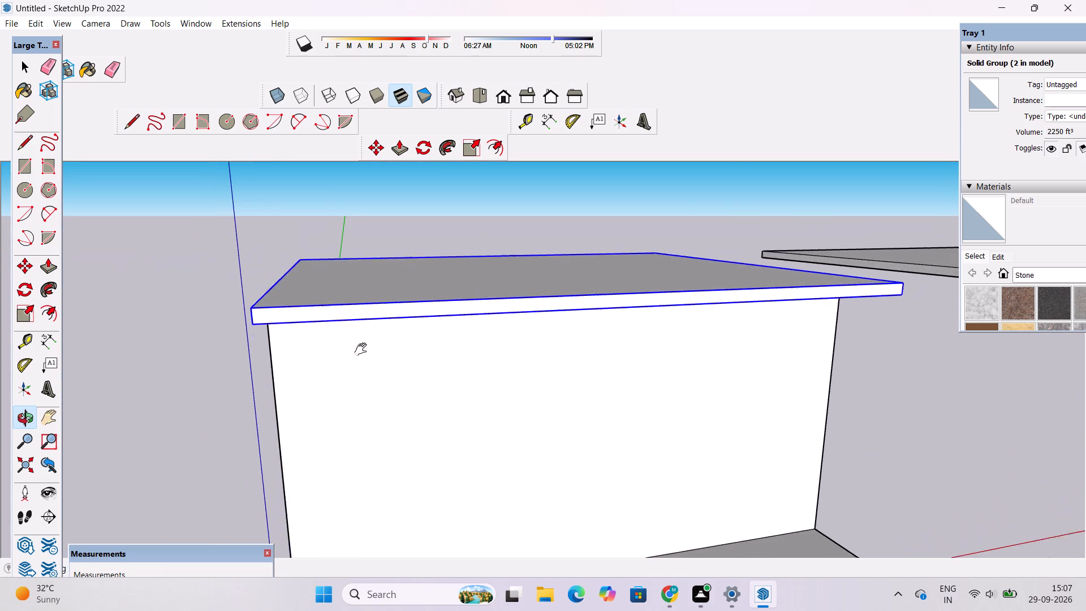
left_click_drag(363, 350, 365, 345, "shift")
scroll(365, 341, "down", 5, "shift")
left_click_drag(366, 340, 363, 356, "shift")
Explode the roof slab group on top of the building block and clear the selection.
key("space")
right_click(383, 325)
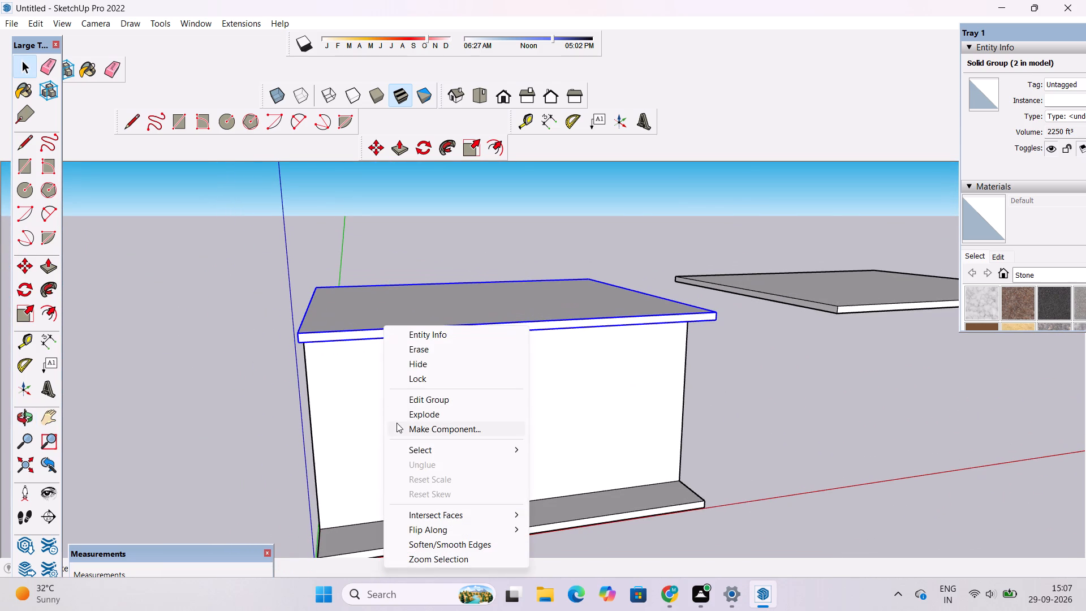
left_click(423, 413)
left_click(268, 428)
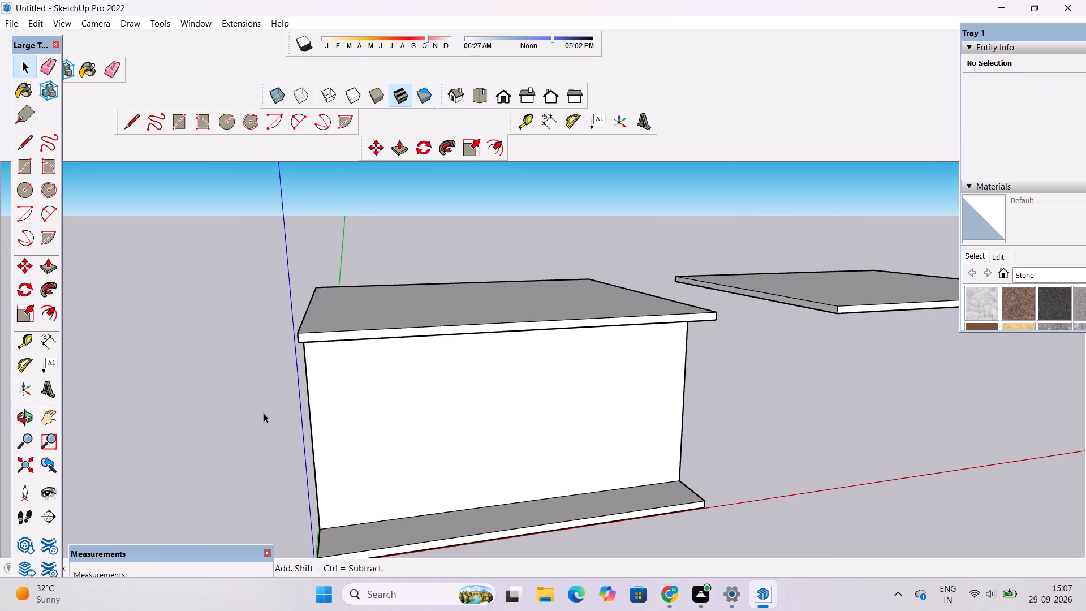
Inspect the roof slab's junction with the walls and its front overhang from the front, side and above.
key("o")
scroll(311, 446, "down", 4)
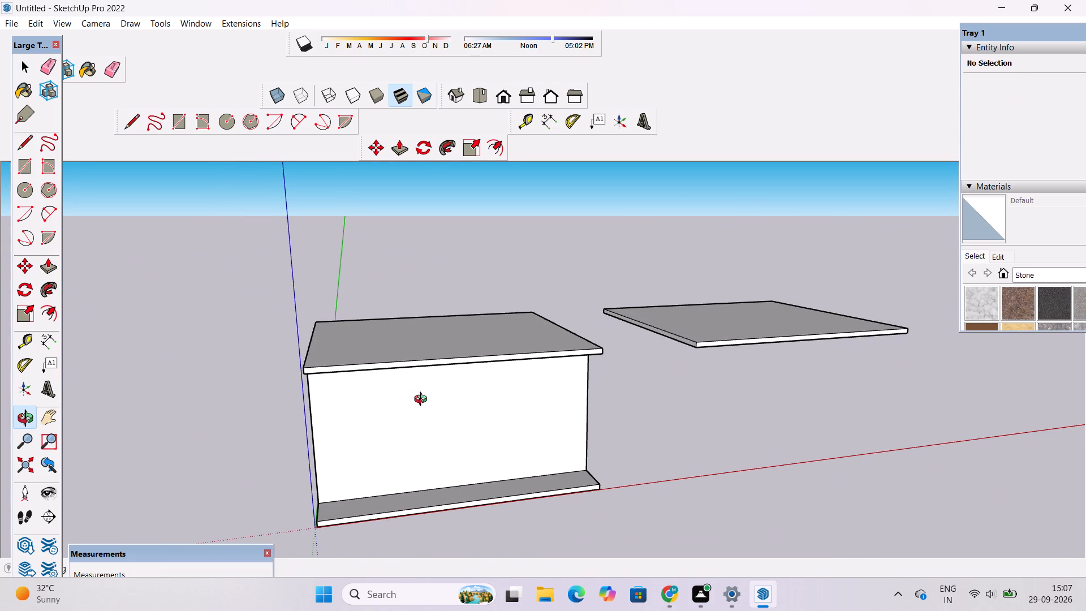
left_click_drag(423, 401, 408, 399)
scroll(390, 417, "up", 3)
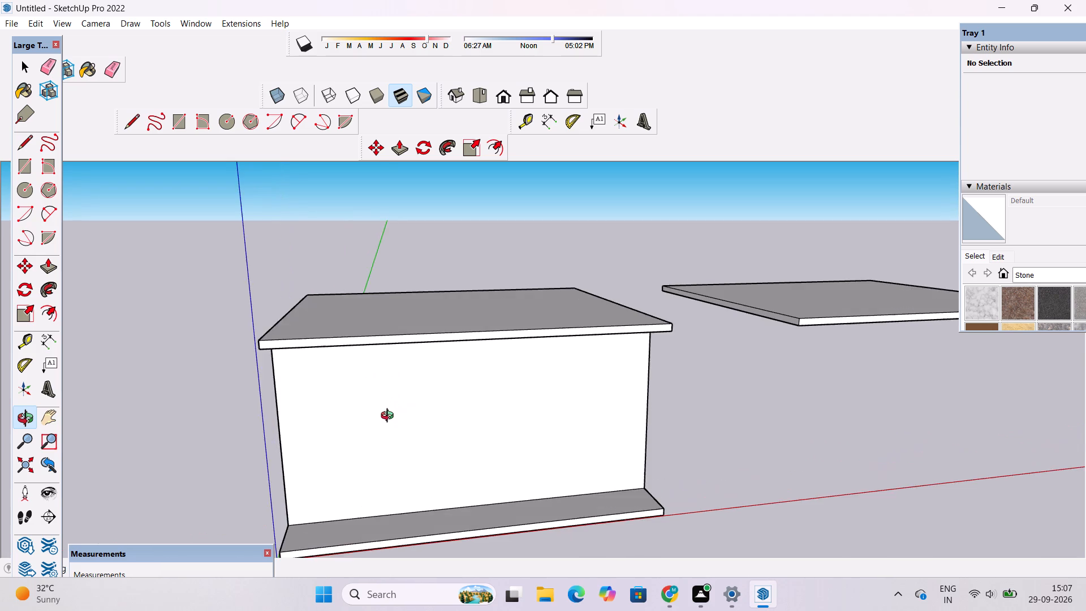
left_click_drag(391, 415, 350, 403)
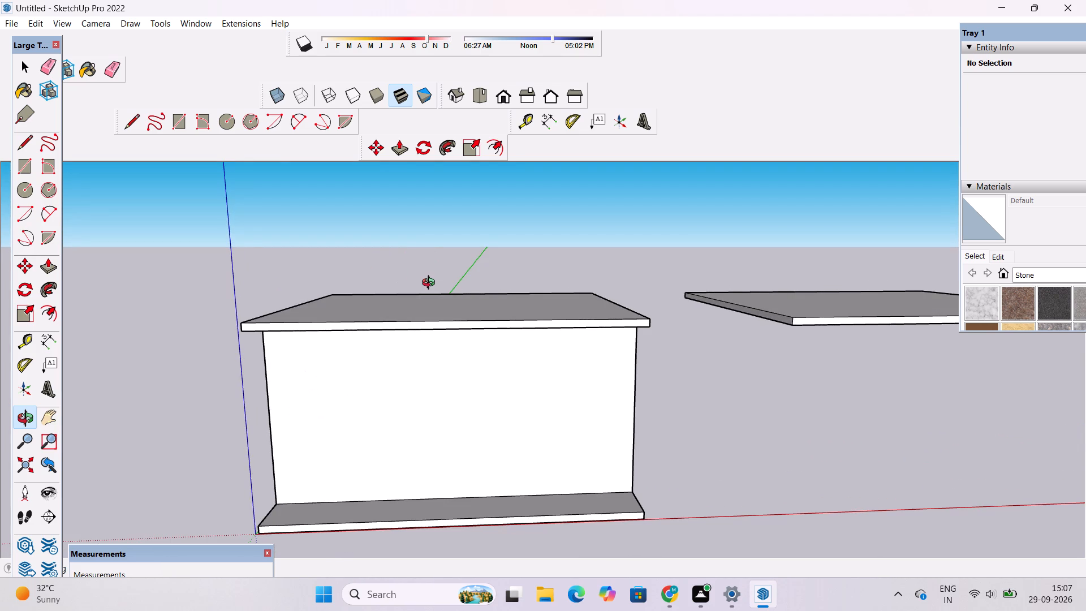
scroll(431, 287, "down", 1)
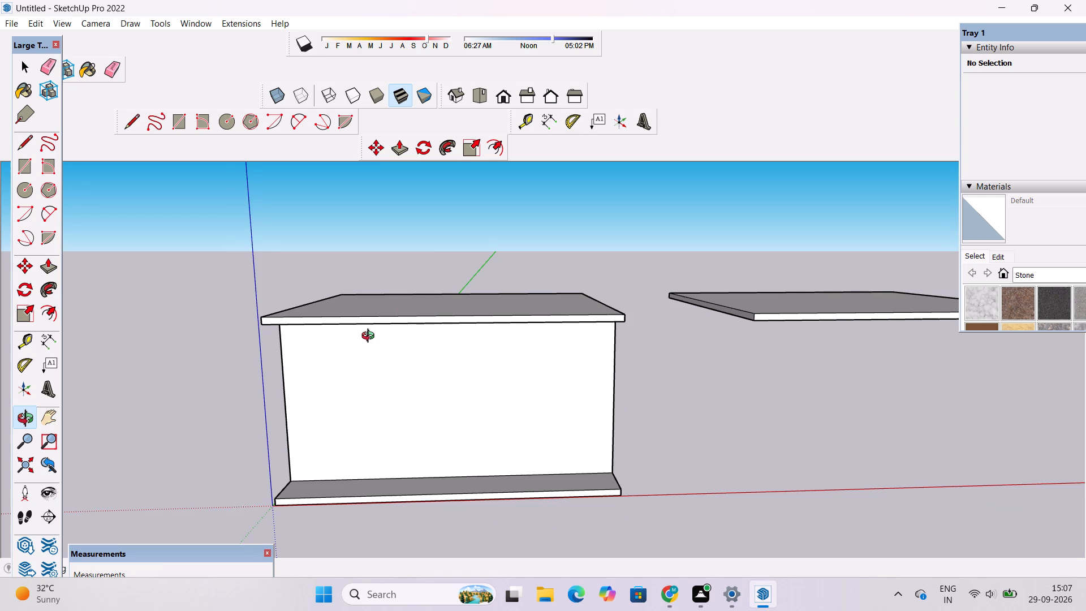
scroll(370, 337, "up", 4)
left_click_drag(331, 334, 406, 424)
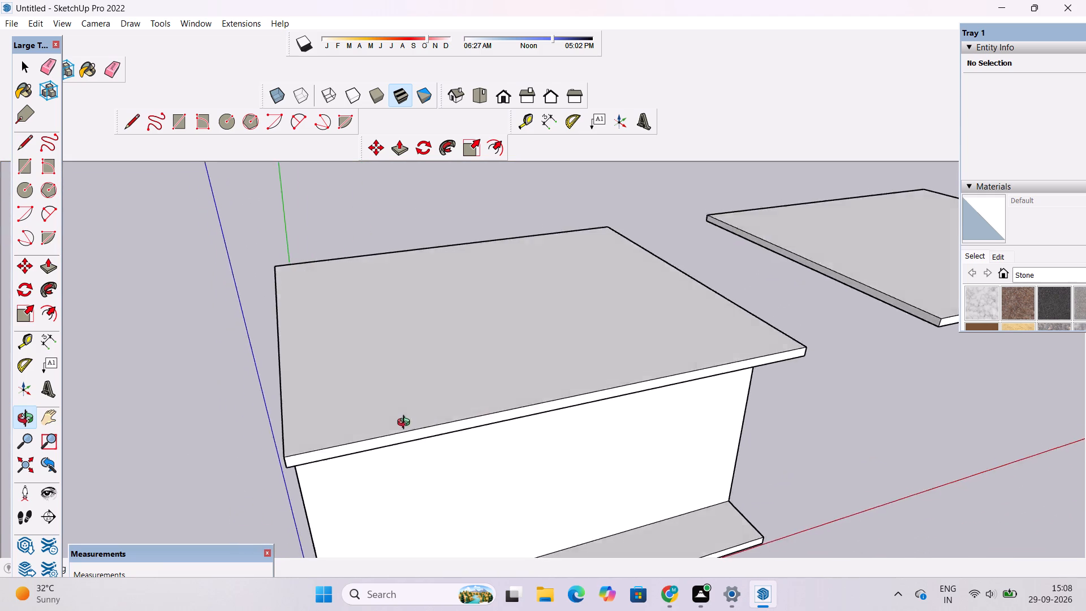
left_click_drag(406, 424, 324, 450)
left_click_drag(313, 438, 386, 384, "shift")
scroll(277, 406, "up", 3)
left_click_drag(277, 406, 479, 283)
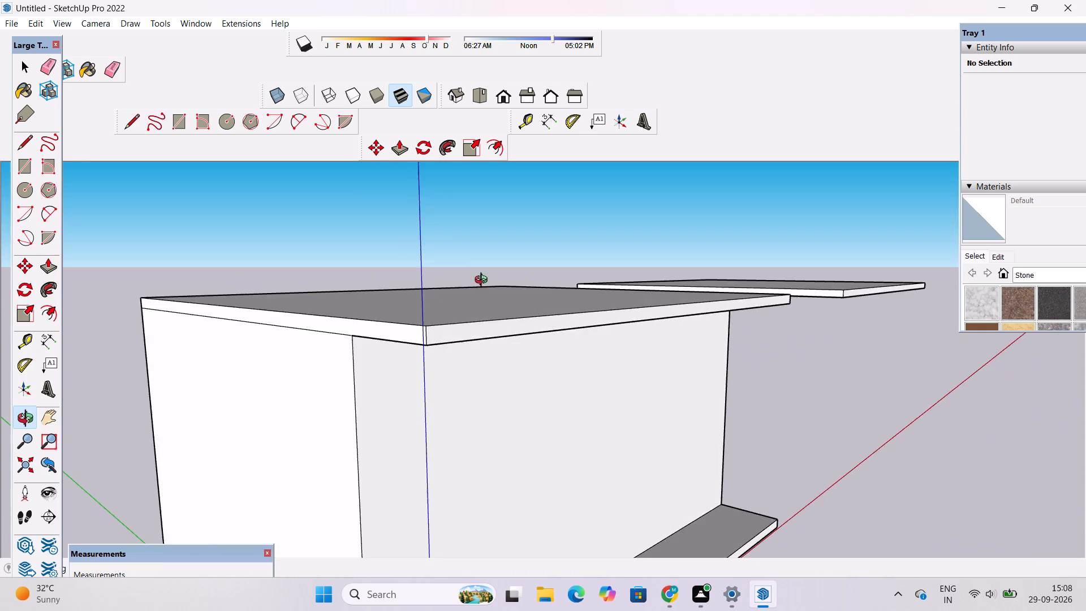
scroll(484, 281, "down", 3)
left_click_drag(496, 306, 356, 412)
scroll(396, 359, "up", 2)
left_click_drag(404, 355, 385, 361)
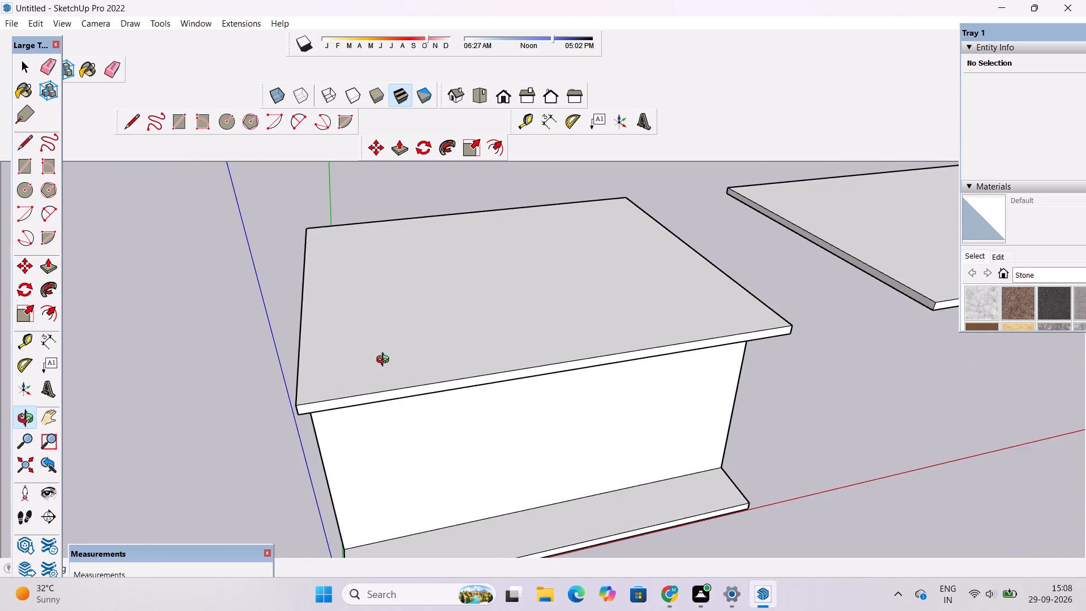
Examine the roof slab's top face, edges and front overhang on the building block from both sides and above.
left_click_drag(385, 361, 364, 367)
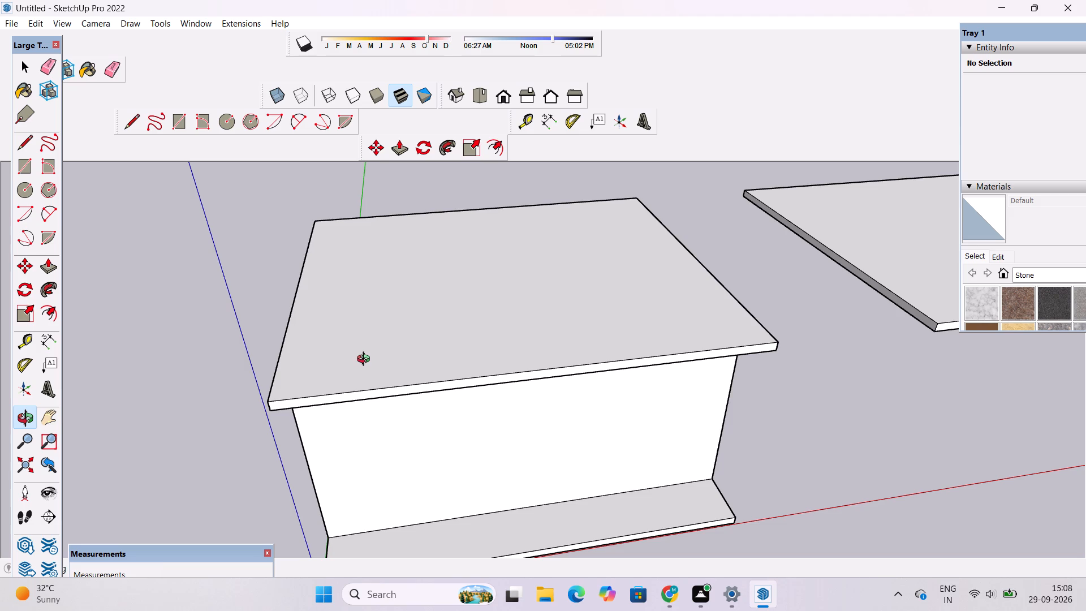
scroll(374, 363, "up", 1)
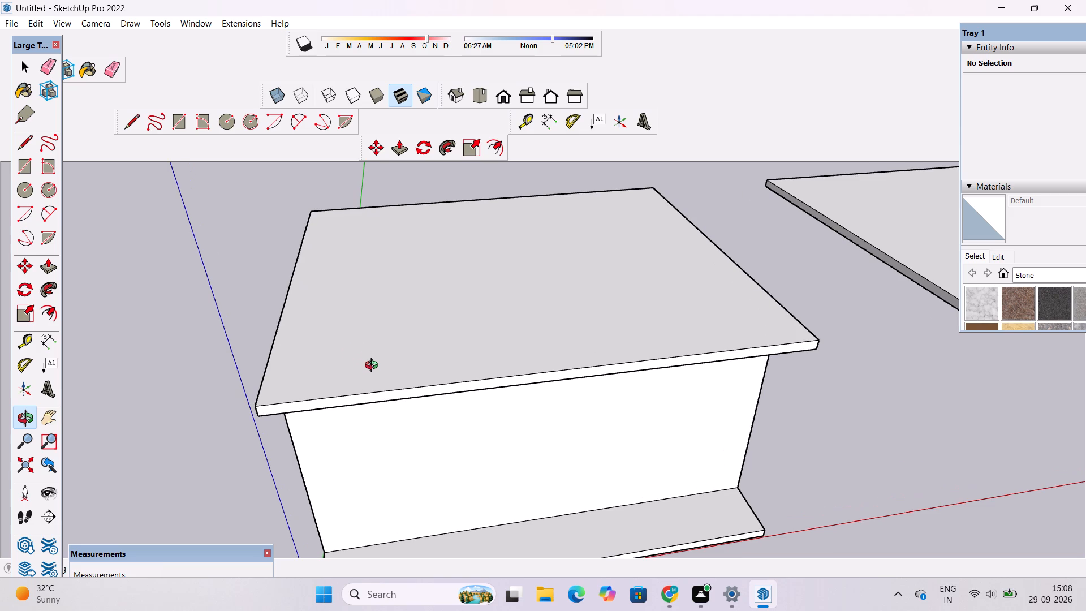
scroll(370, 364, "down", 3)
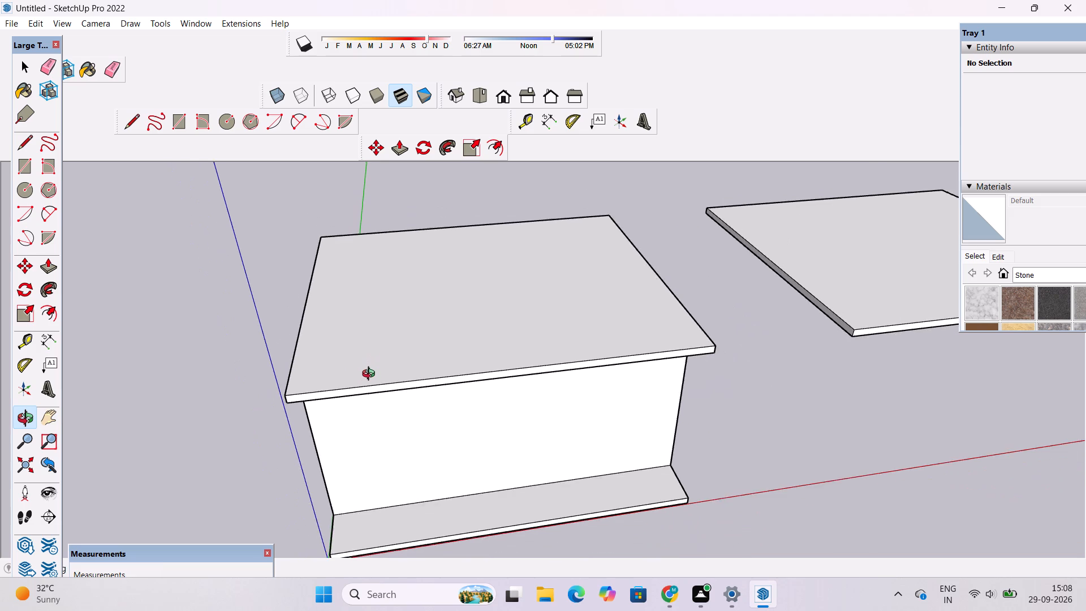
left_click_drag(368, 379, 449, 415)
scroll(428, 418, "up", 1)
left_click_drag(413, 419, 518, 386)
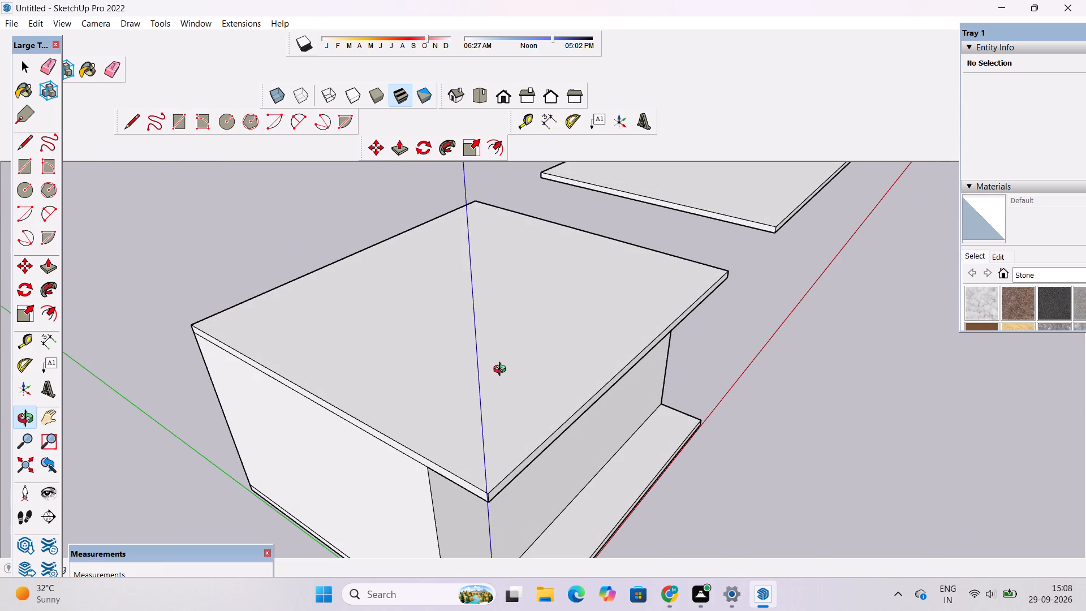
scroll(502, 371, "down", 3)
scroll(497, 377, "up", 3)
left_click_drag(439, 407, 453, 369, "shift")
scroll(361, 398, "up", 2)
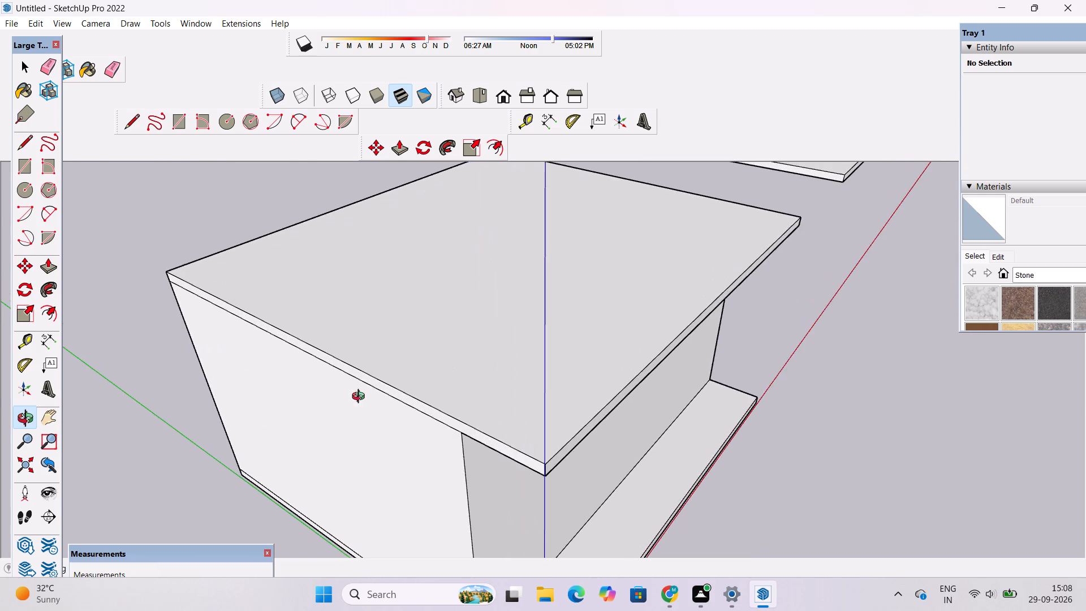
left_click_drag(361, 398, 401, 398)
left_click_drag(421, 386, 408, 391, "shift")
scroll(408, 391, "up", 1)
left_click(415, 389, "shift")
left_click_drag(412, 382, 259, 361, "shift")
scroll(259, 361, "down", 6)
left_click_drag(307, 359, 235, 381)
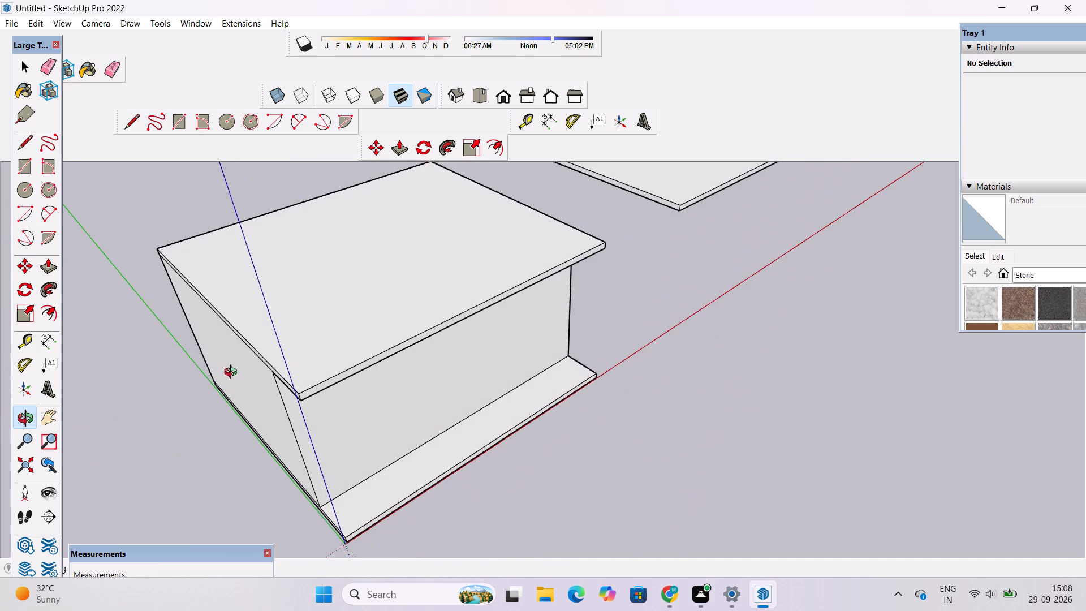
scroll(263, 336, "up", 2)
left_click_drag(295, 329, 355, 416, "shift")
left_click_drag(375, 420, 314, 359)
scroll(299, 327, "down", 3)
left_click_drag(330, 355, 333, 435)
scroll(341, 402, "up", 2)
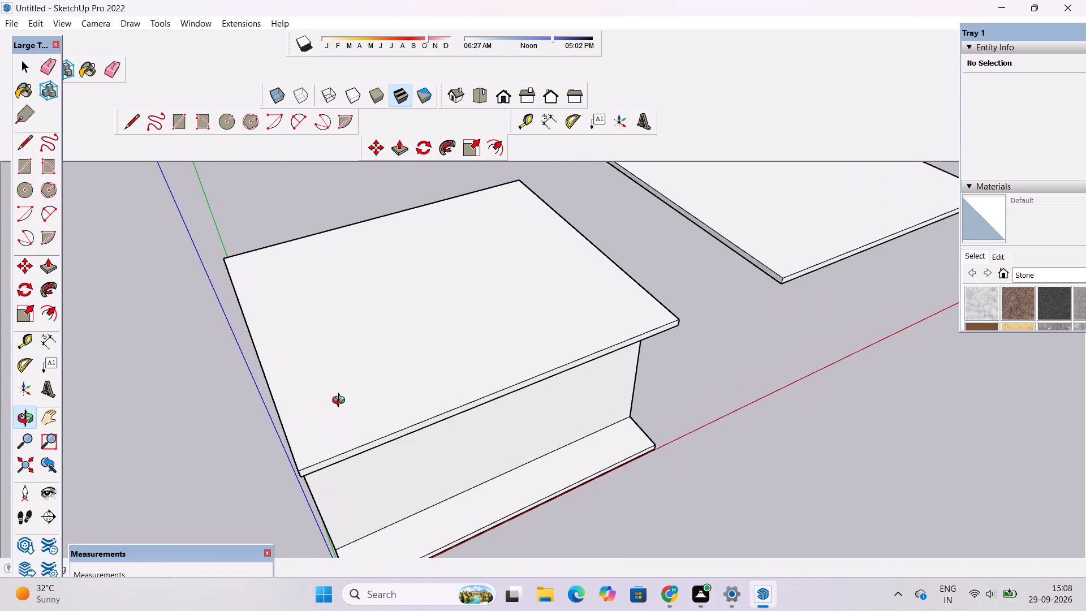
left_click(344, 391, "shift")
scroll(337, 395, "up", 4)
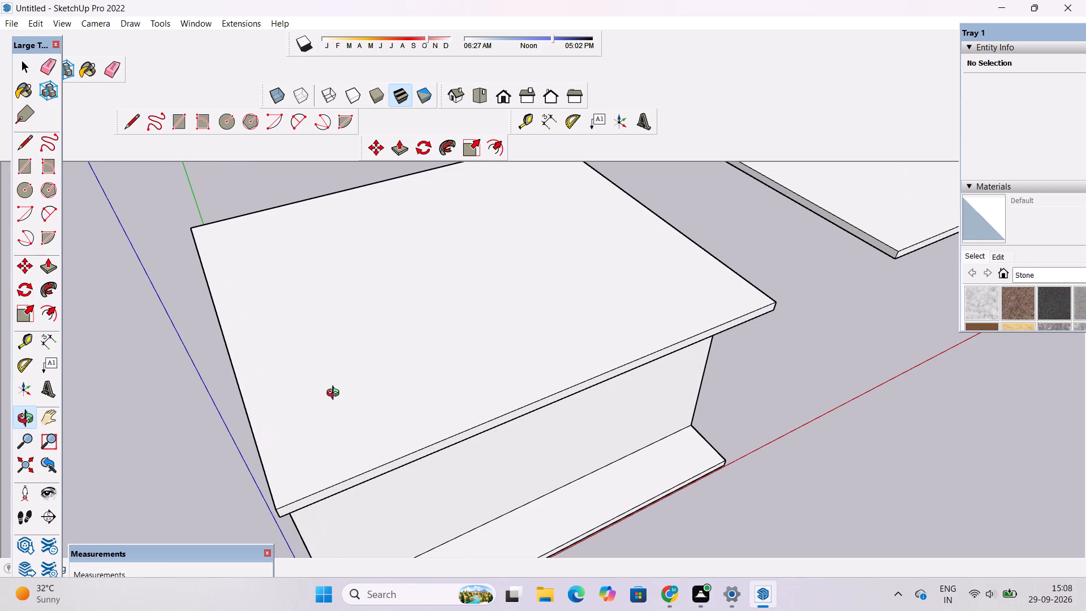
left_click(358, 387)
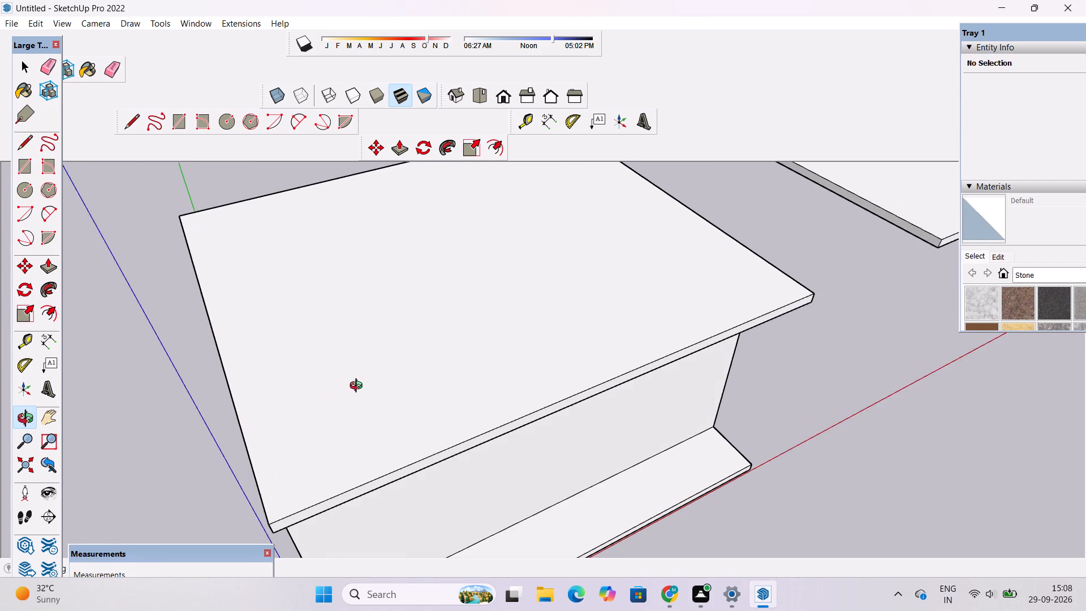
scroll(343, 384, "down", 3)
left_click_drag(352, 358, 358, 340, "shift")
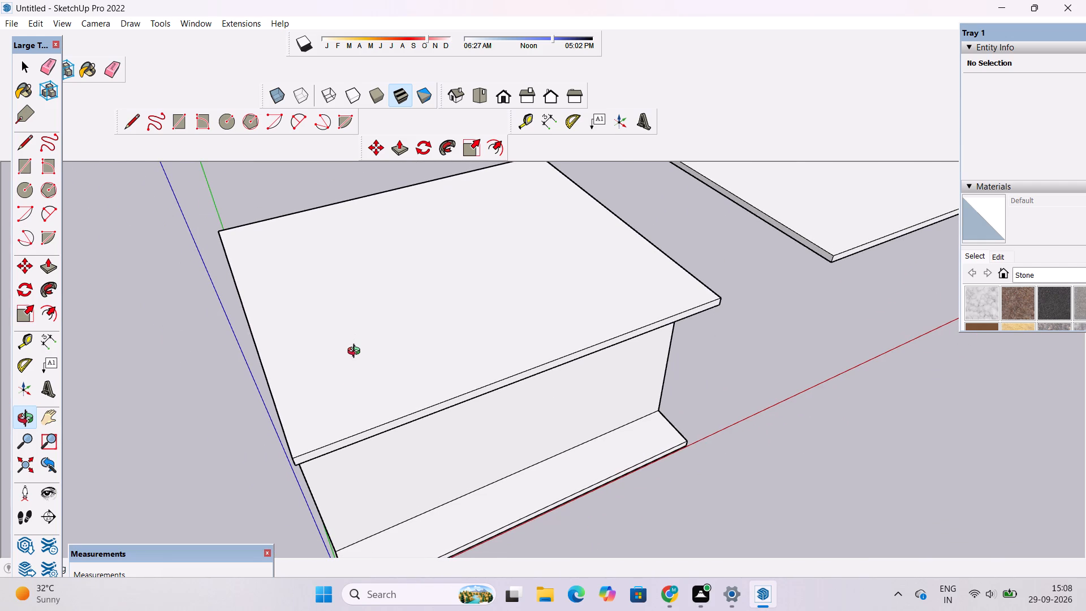
scroll(356, 352, "up", 1)
left_click_drag(363, 377, 340, 383)
left_click_drag(309, 390, 343, 371, "shift")
scroll(307, 393, "down", 4)
left_click_drag(299, 399, 338, 316)
left_click_drag(351, 327, 354, 340, "shift")
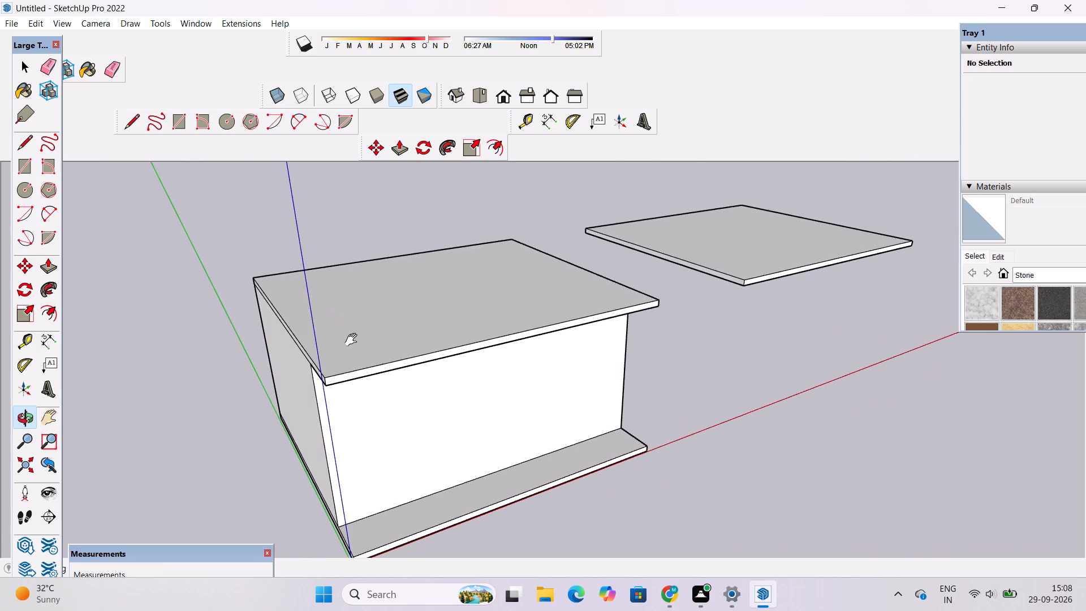
left_click_drag(354, 340, 354, 341, "shift")
left_click_drag(369, 356, 305, 411)
scroll(321, 363, "up", 3)
left_click_drag(329, 359, 334, 376, "shift")
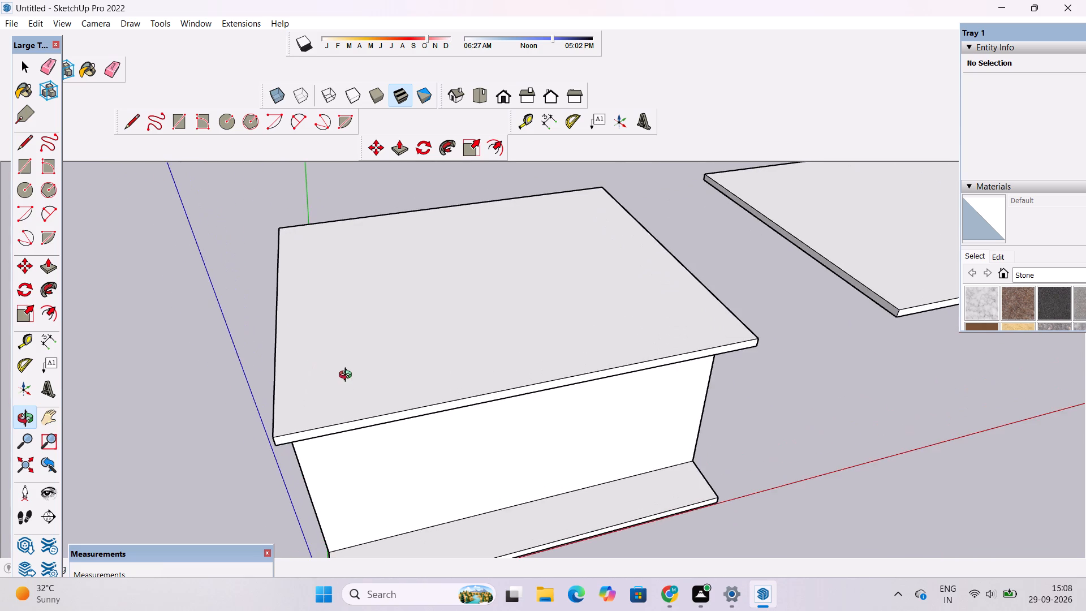
left_click_drag(348, 376, 320, 386)
left_click_drag(314, 401, 372, 348)
left_click_drag(345, 372, 322, 383, "shift")
left_click_drag(315, 399, 336, 405)
left_click_drag(336, 406, 330, 423)
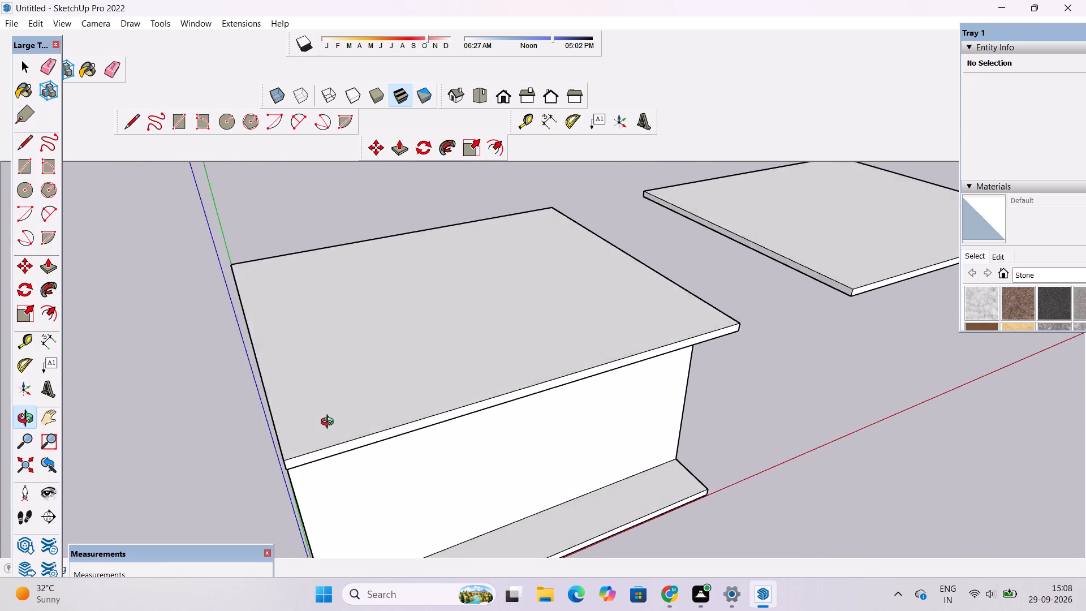
left_click_drag(330, 423, 277, 453)
Inspect the roof slab on the building block at eye level and from the front above its top face.
key("t")
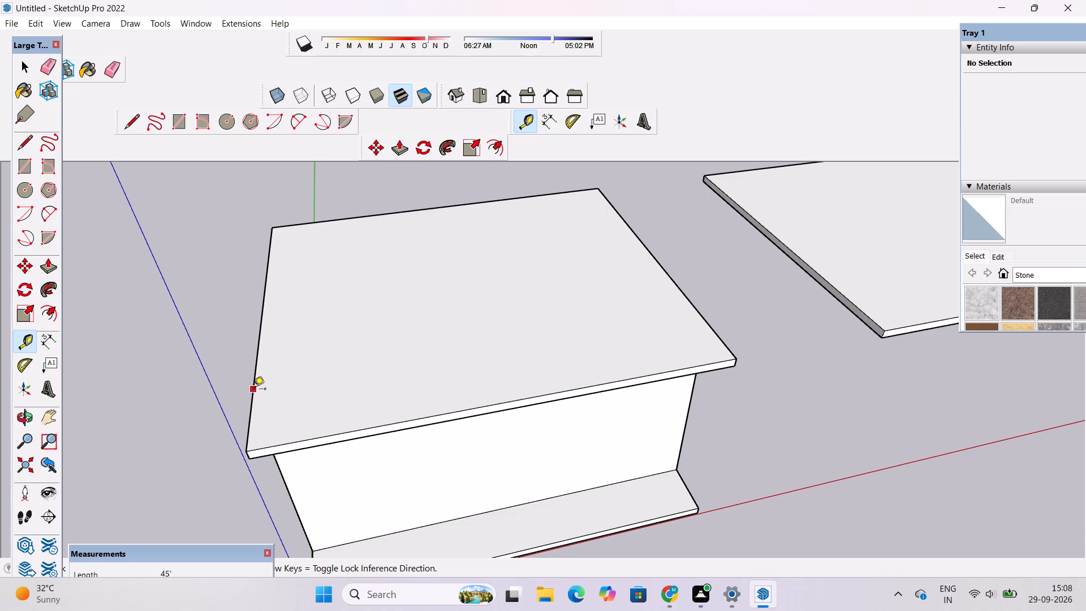
scroll(233, 401, "down", 3)
scroll(233, 401, "up", 3)
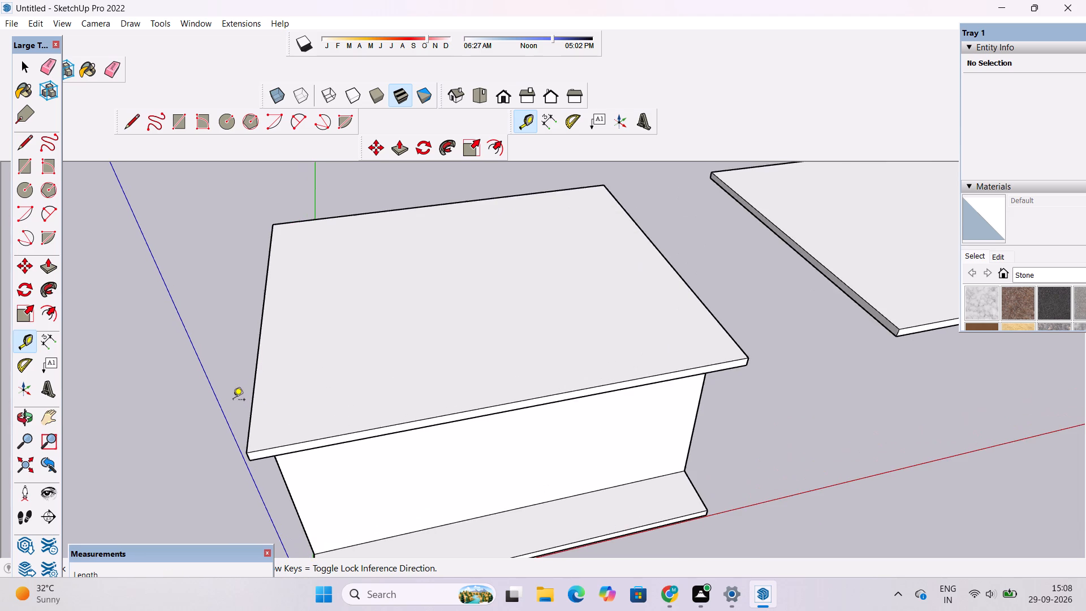
scroll(232, 401, "down", 2)
scroll(231, 399, "up", 2)
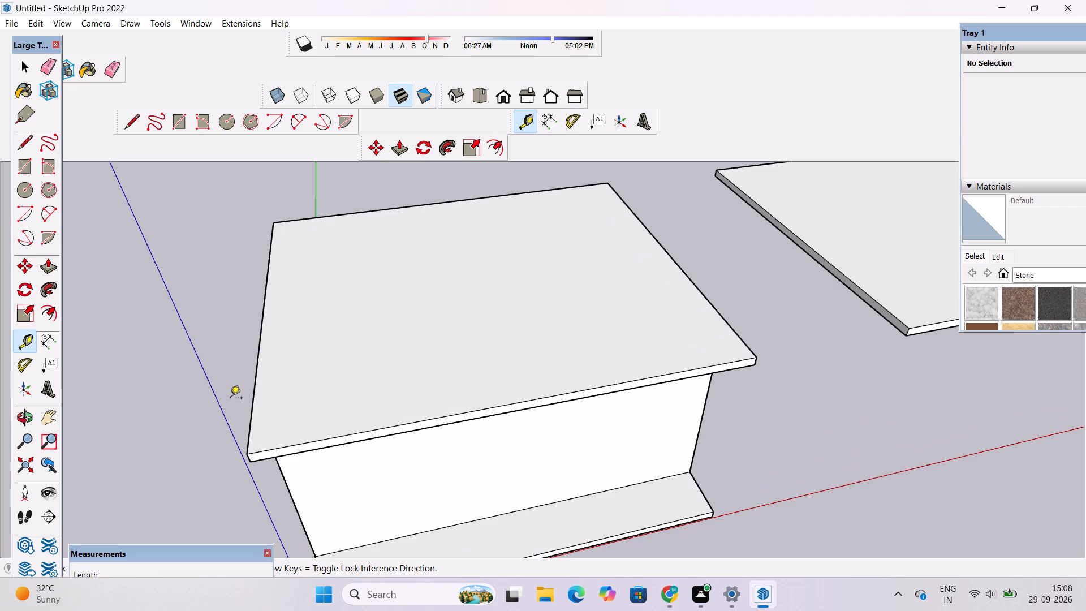
key("o")
left_click_drag(266, 355, 253, 402, "shift")
left_click_drag(256, 410, 311, 385)
scroll(295, 373, "down", 4)
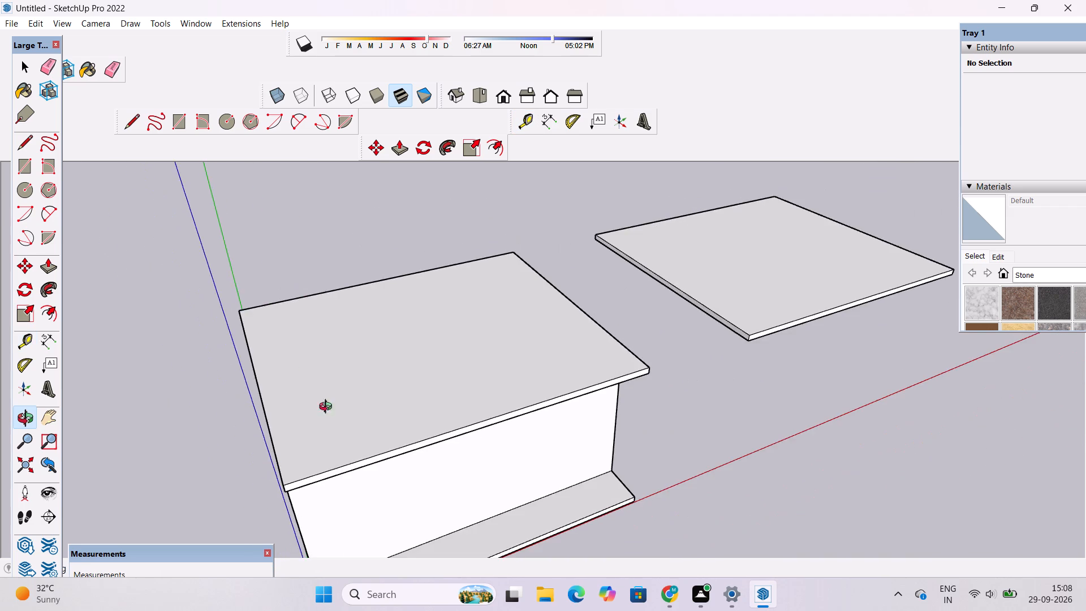
left_click_drag(345, 410, 264, 410)
left_click_drag(296, 368, 381, 355)
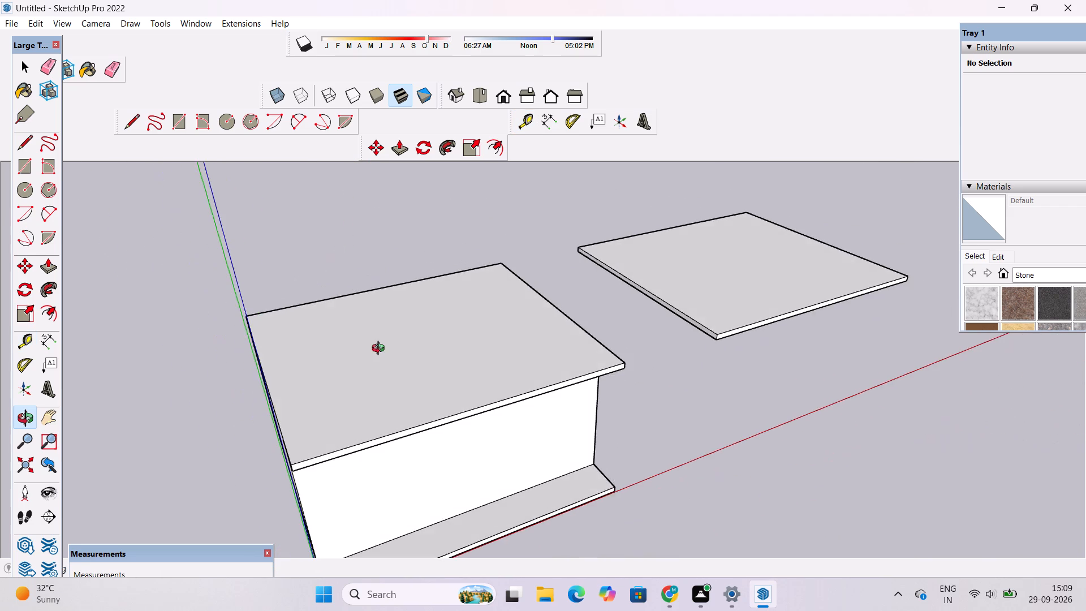
left_click_drag(372, 369, 323, 373, "shift")
scroll(330, 357, "down", 2)
scroll(324, 364, "up", 4)
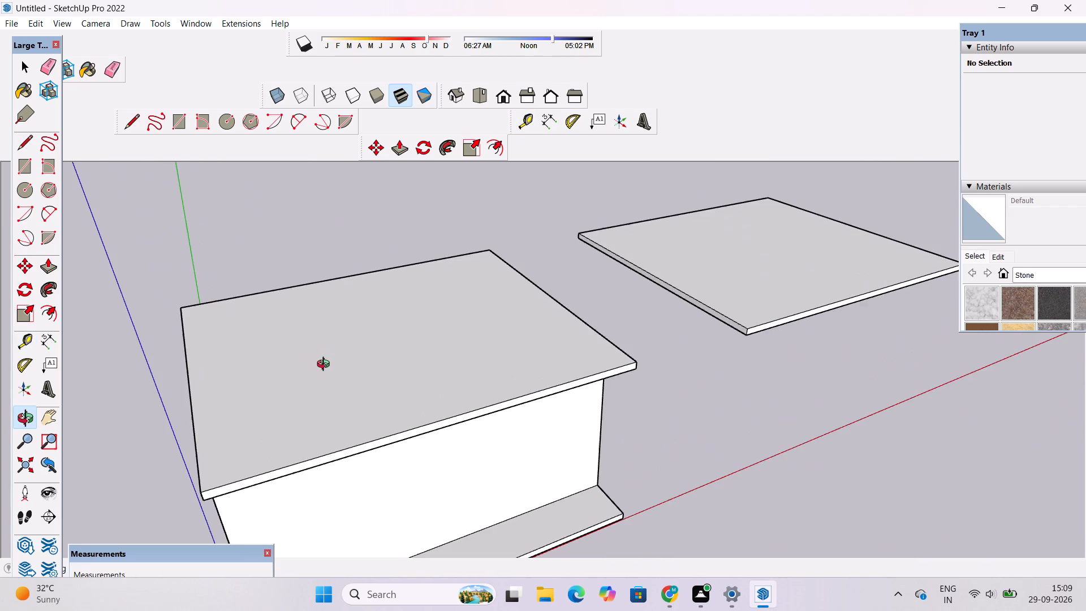
scroll(326, 365, "down", 2)
left_click_drag(329, 358, 274, 394)
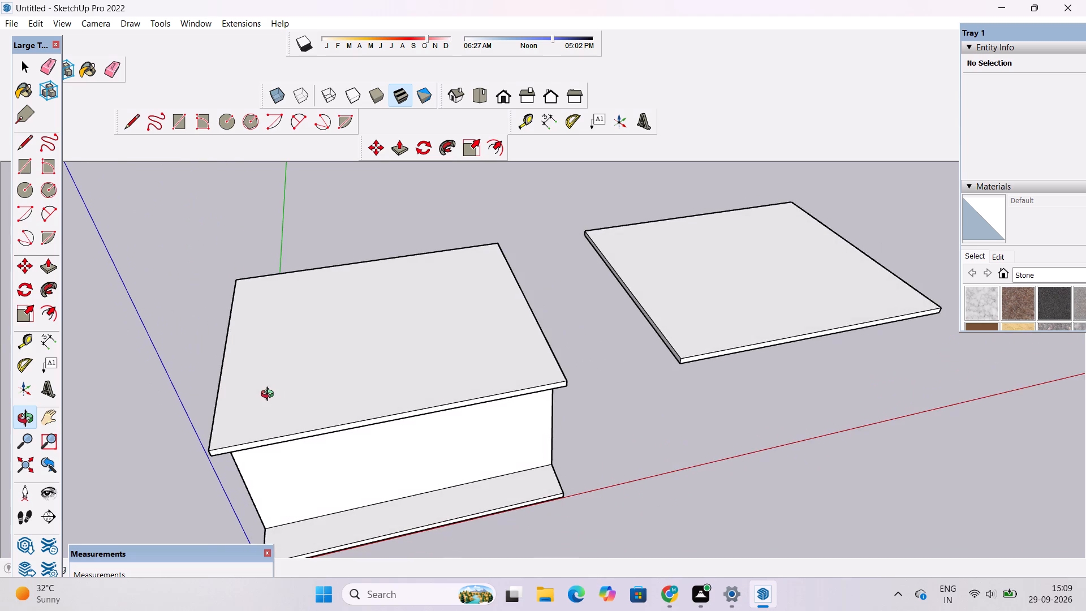
scroll(269, 394, "up", 1)
left_click_drag(279, 393, 239, 221)
left_click_drag(219, 327, 263, 351)
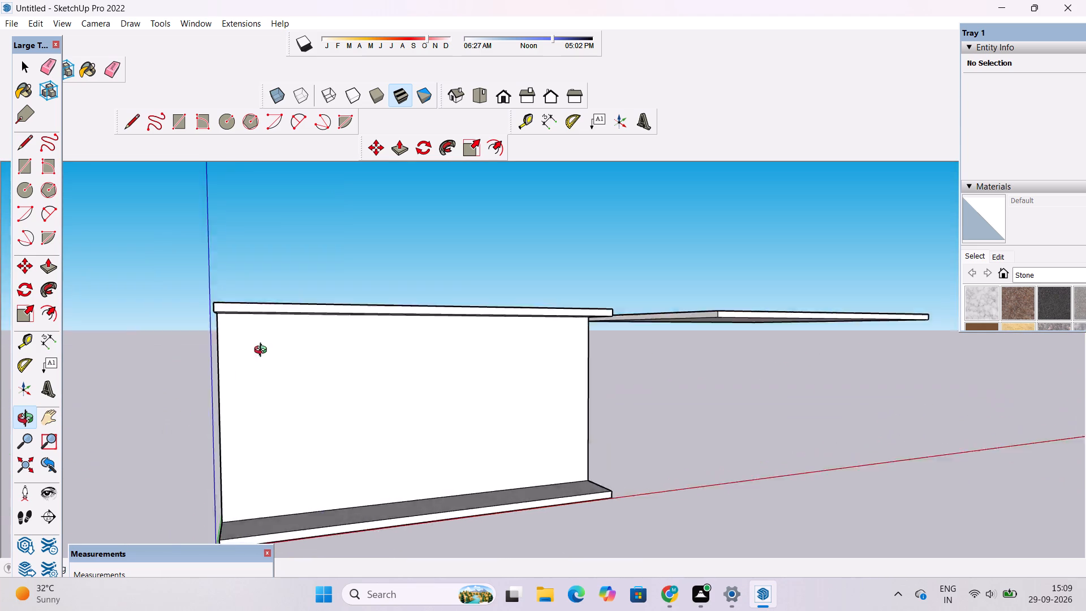
left_click_drag(263, 351, 229, 365)
scroll(256, 305, "down", 4)
left_click_drag(258, 306, 237, 457)
scroll(290, 360, "up", 4)
left_click_drag(298, 365, 285, 393)
scroll(279, 388, "up", 2)
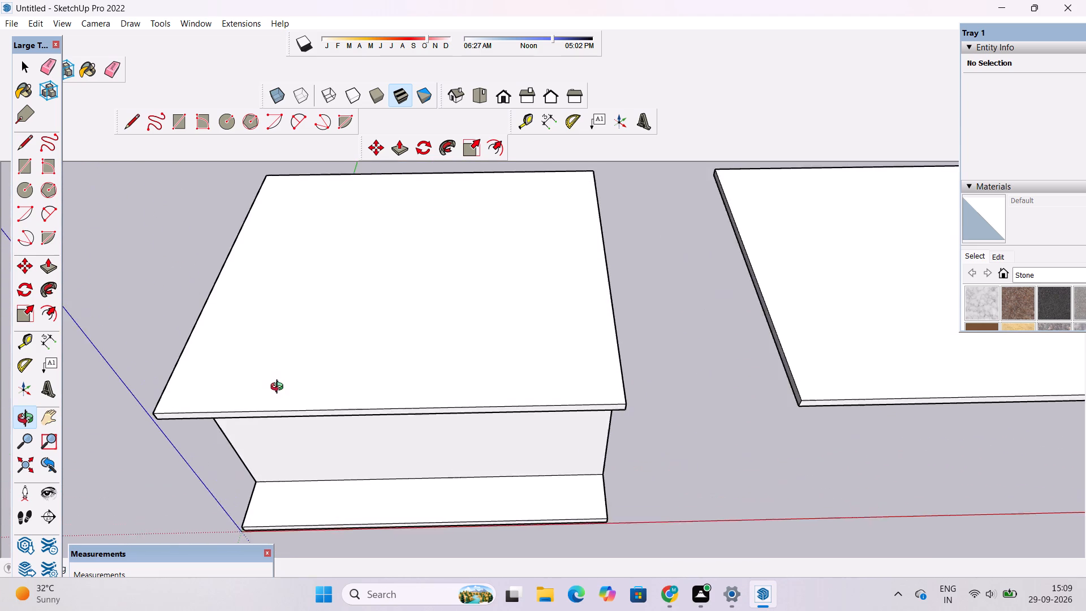
scroll(279, 388, "up", 1)
left_click_drag(283, 377, 312, 410, "shift")
left_click_drag(304, 432, 304, 444)
left_click(304, 444)
left_click(310, 433, "shift")
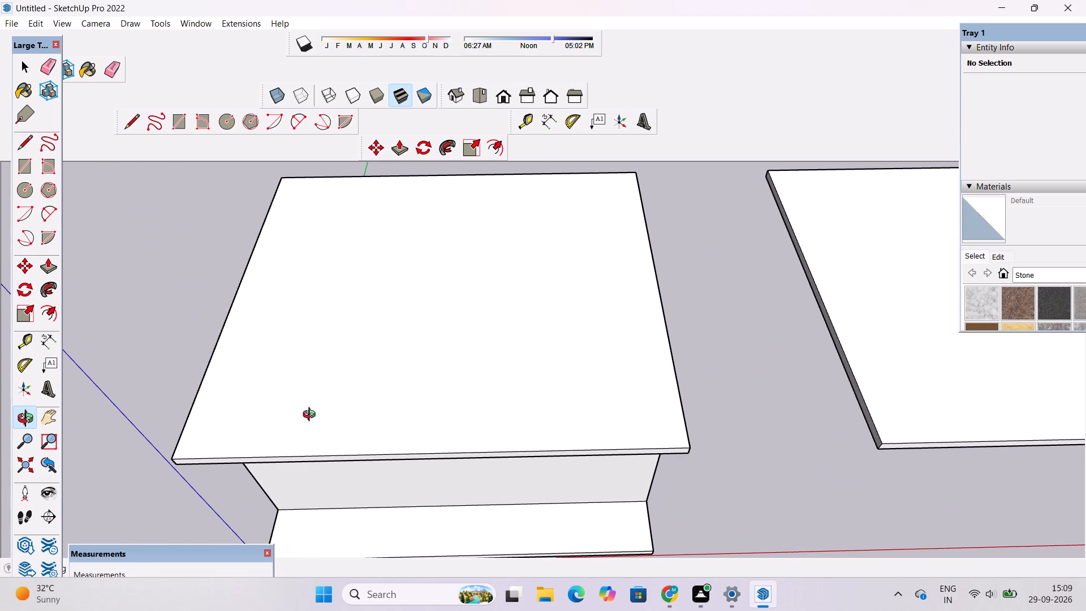
scroll(293, 408, "up", 1)
left_click_drag(301, 405, 322, 405, "shift")
left_click(323, 401)
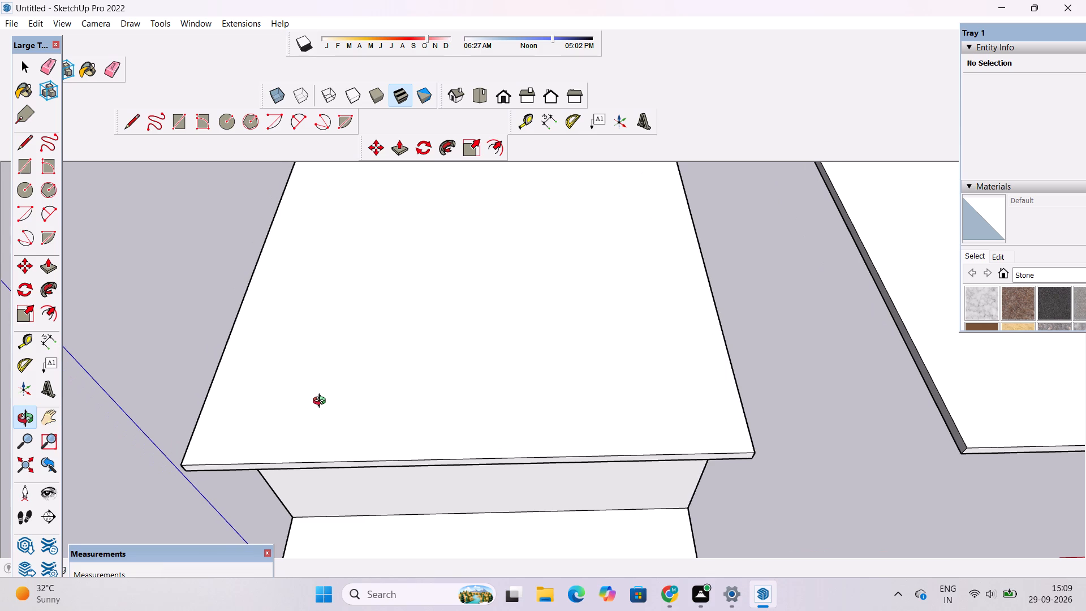
left_click_drag(322, 406, 311, 428)
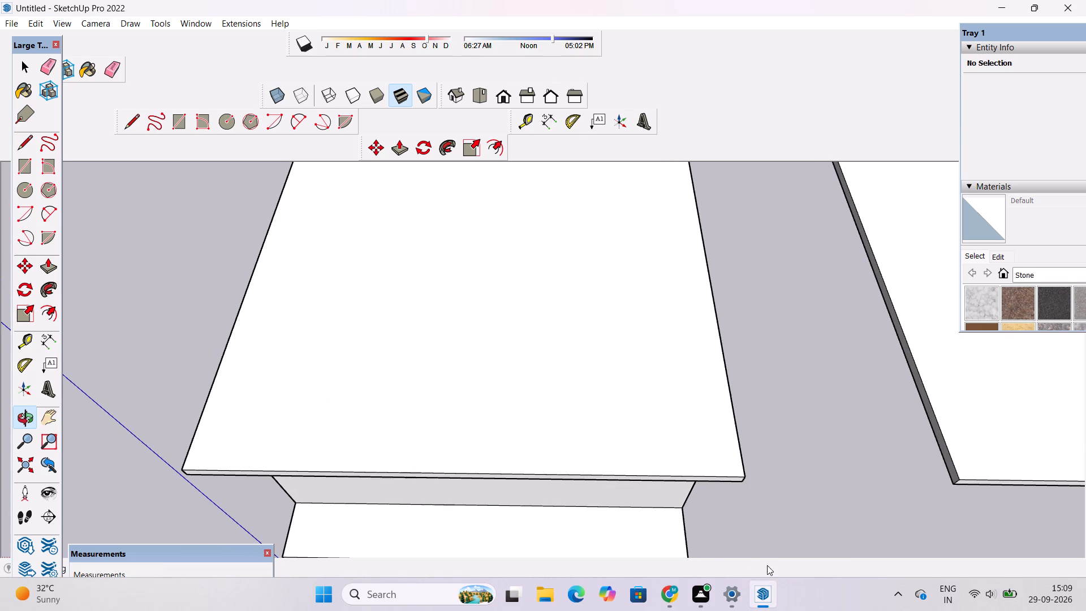
scroll(633, 487, "down", 4)
left_click_drag(598, 476, 606, 448)
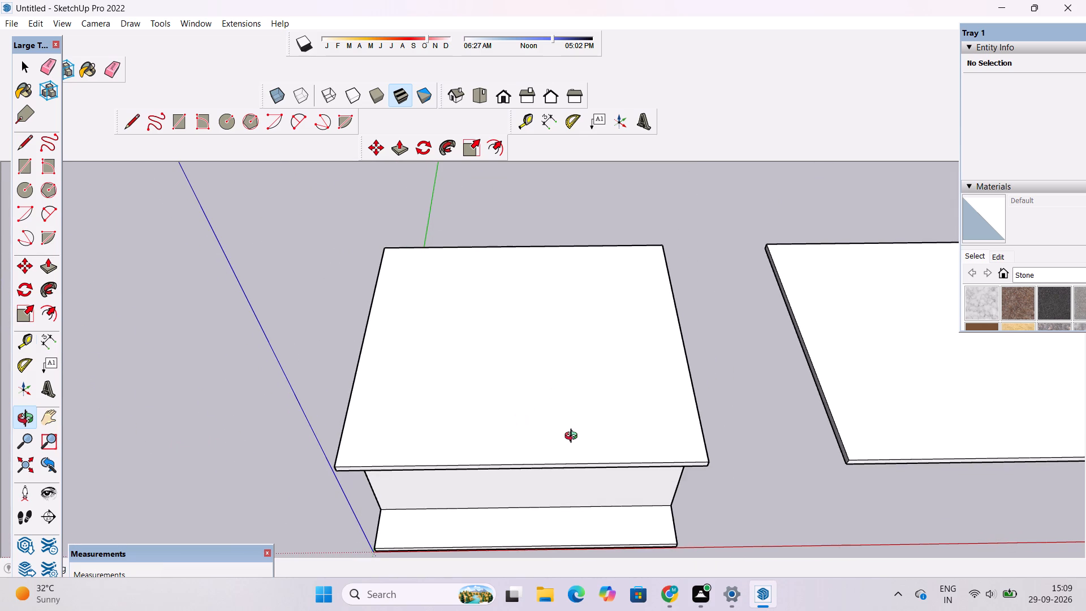
Place guide lines on the building's roof slab 1.5' inward from its two side edges, parallel to the green axis.
key("t")
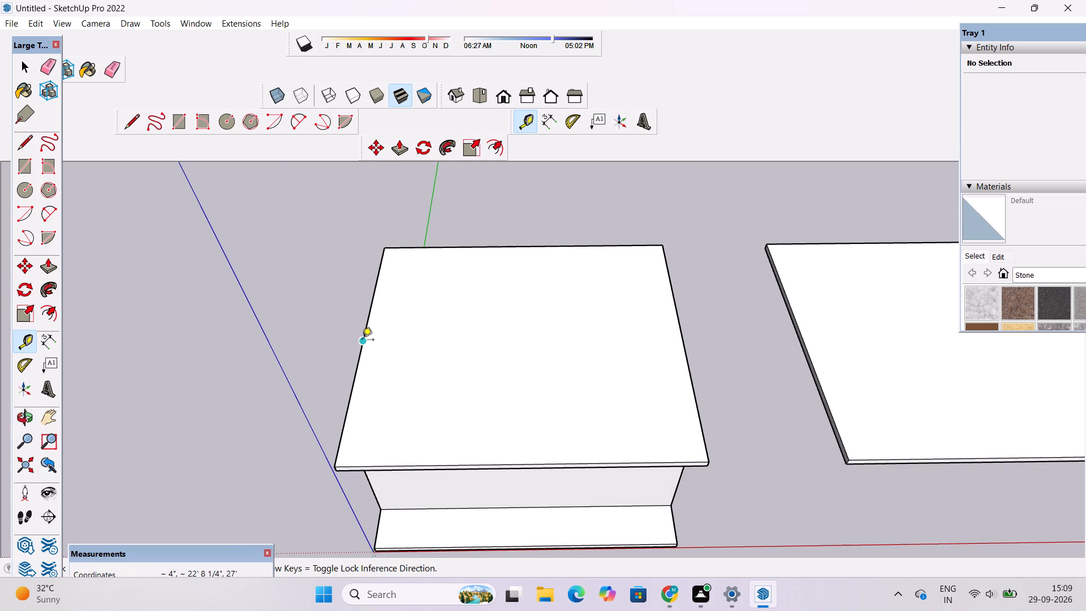
left_click(362, 341)
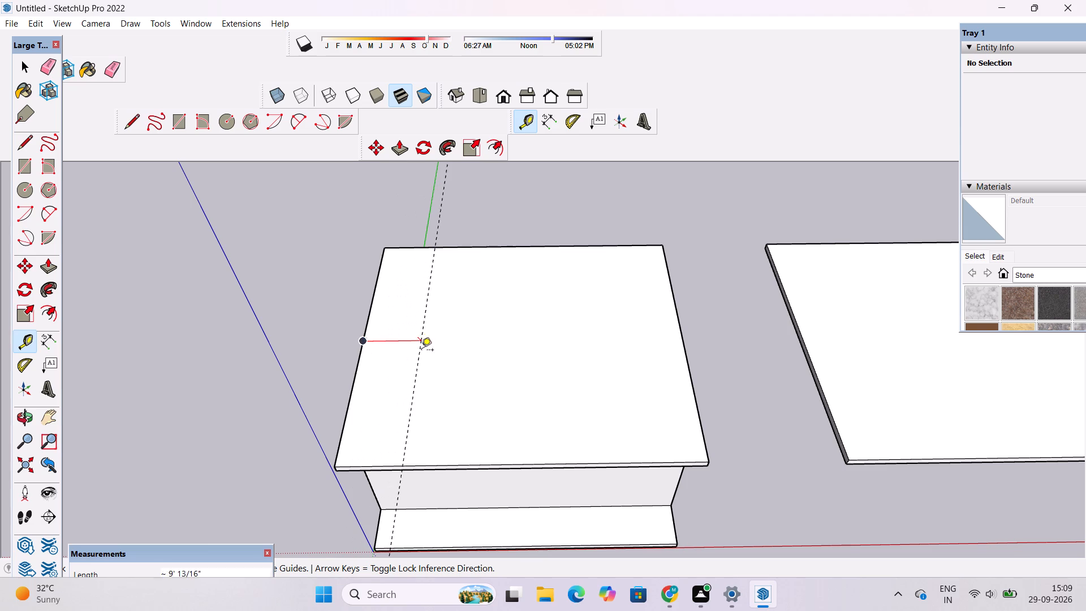
scroll(437, 342, "up", 1)
type("1.5")
key("apostrophe")
key("Return")
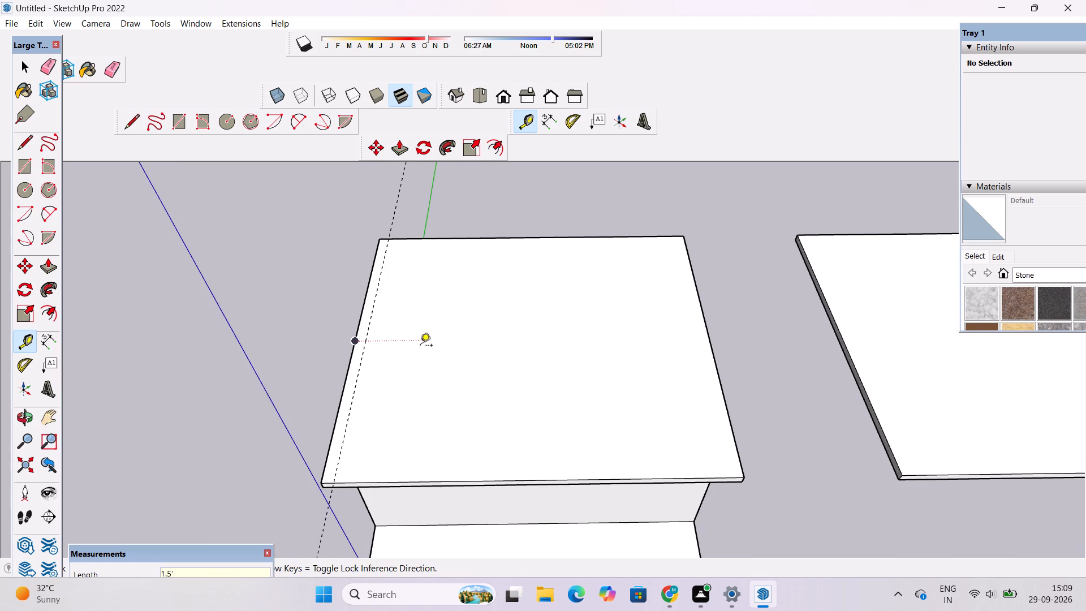
left_click(700, 305)
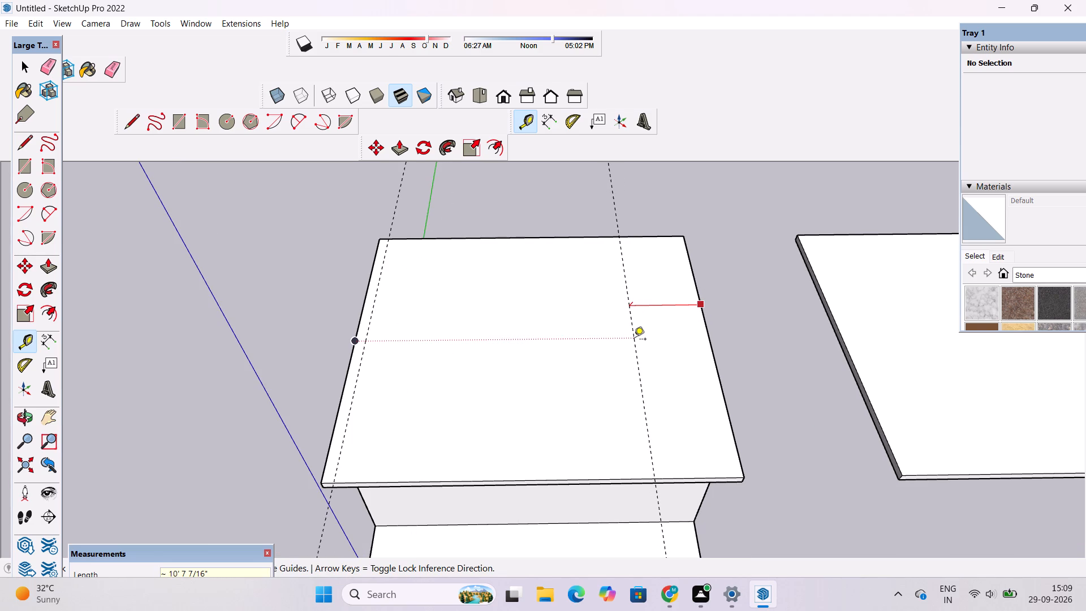
type("1.5'")
key("Return")
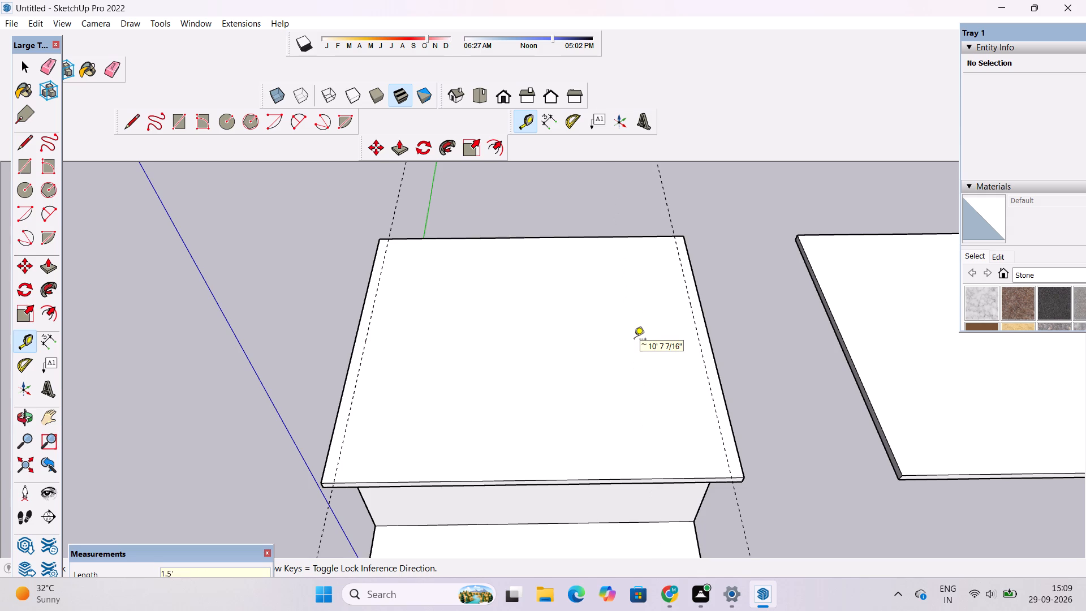
Place guide lines on the same roof slab 1.5' inward from its back and front edges, parallel to the red axis.
left_click(565, 238)
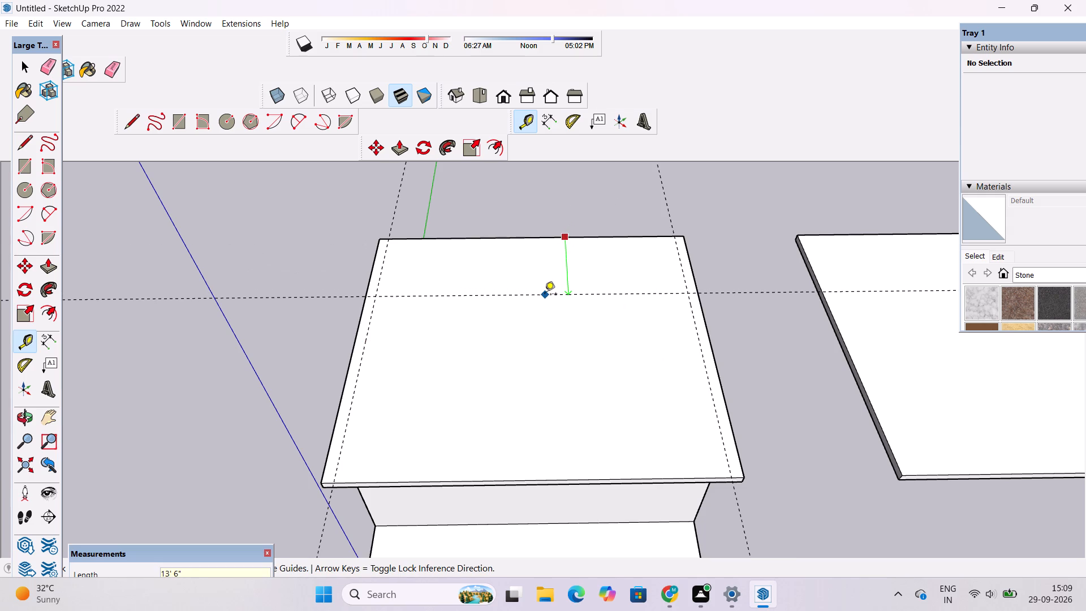
type("1.5'")
key("Return")
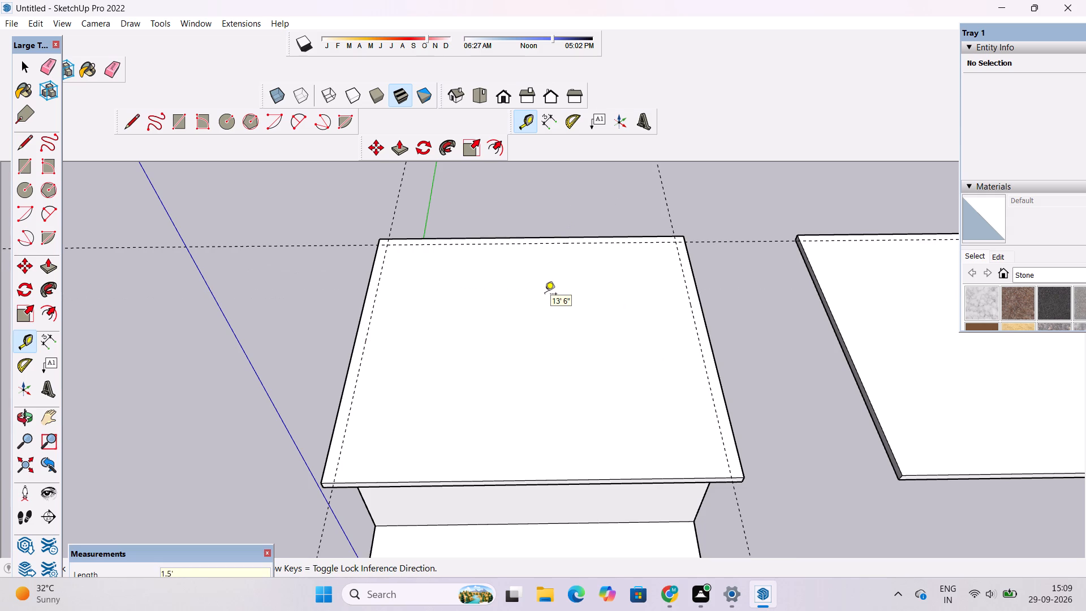
scroll(540, 293, "down", 3)
scroll(548, 394, "up", 5)
left_click(542, 451)
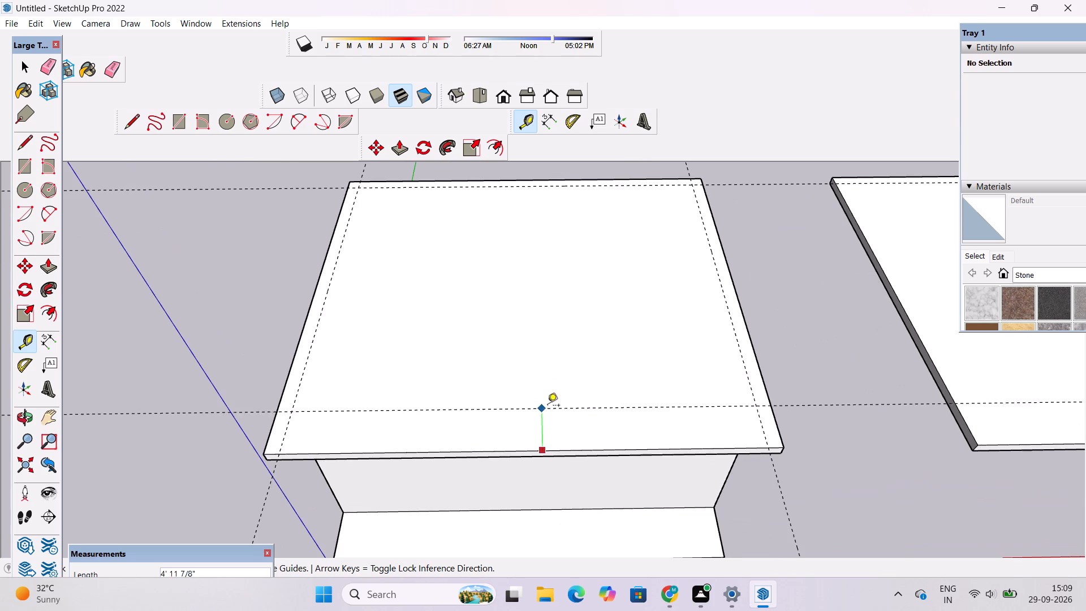
type("1.5'")
key("Return")
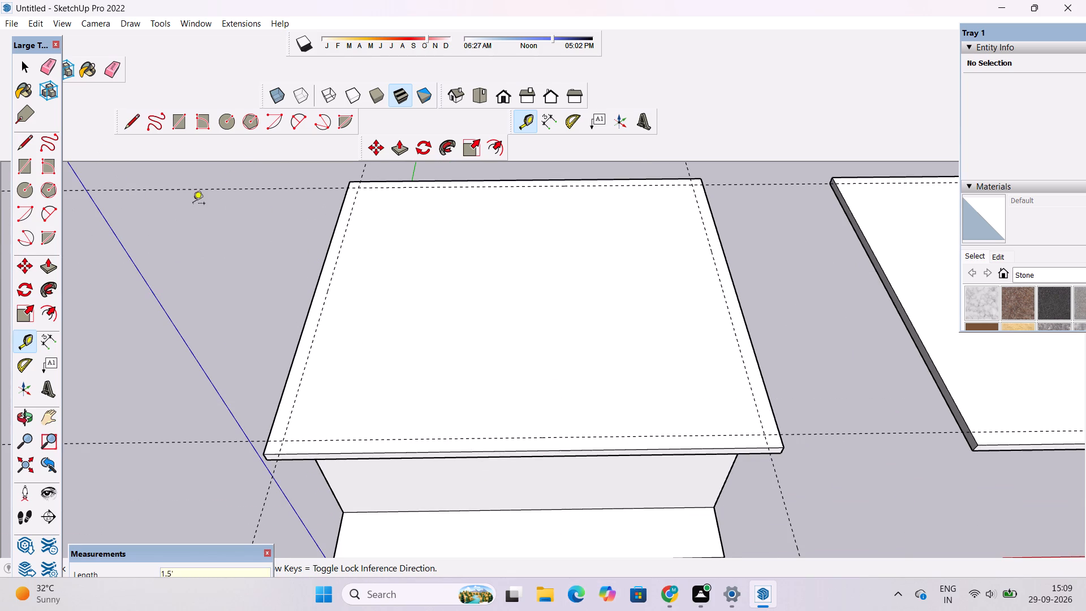
Draw a 47' by 42' rectangle on the building's roof slab between the guide lines' opposite corner intersections.
left_click(183, 119)
scroll(221, 268, "down", 4)
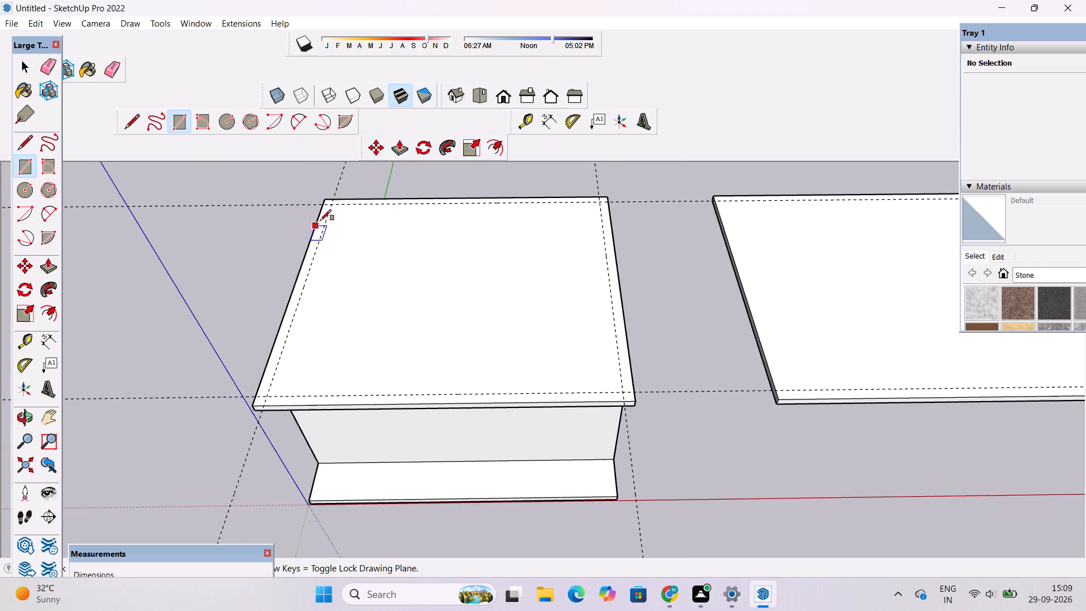
scroll(324, 212, "up", 8)
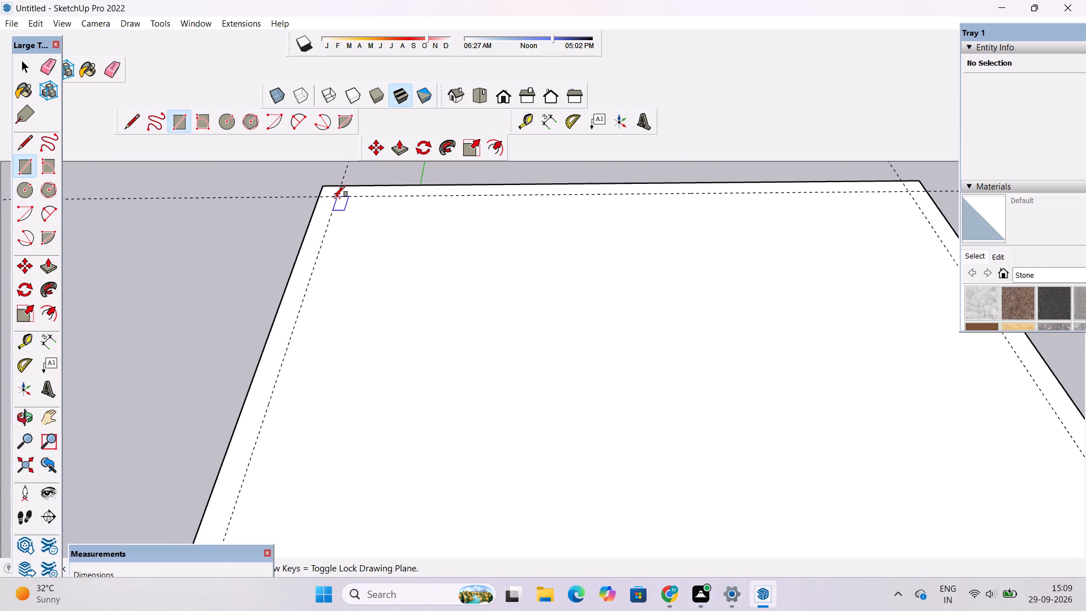
left_click(337, 197)
scroll(348, 216, "down", 6)
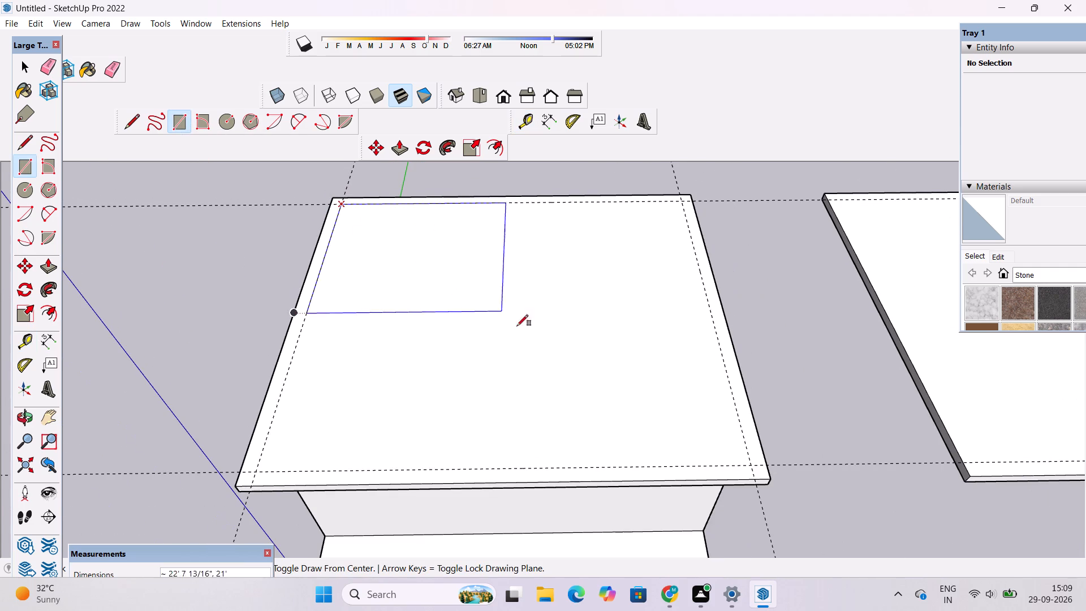
scroll(541, 373, "down", 6)
scroll(614, 407, "up", 4)
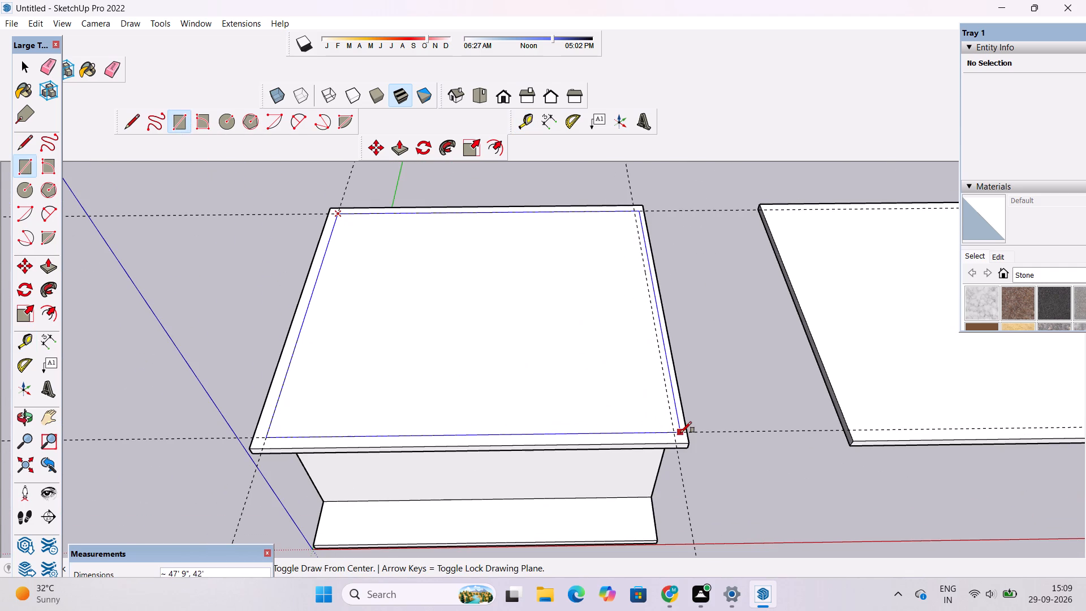
left_click(672, 433)
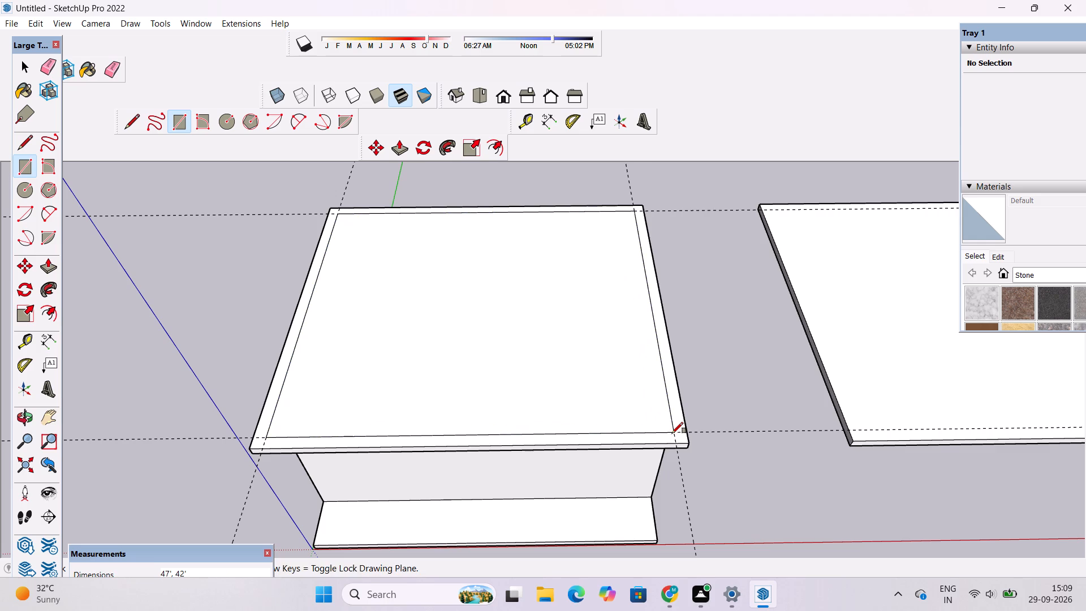
key("space")
Erase the four guide lines around the building's roof slab.
type("e")
scroll(482, 367, "down", 5)
scroll(62, 240, "up", 3)
left_click_drag(172, 223, 177, 282)
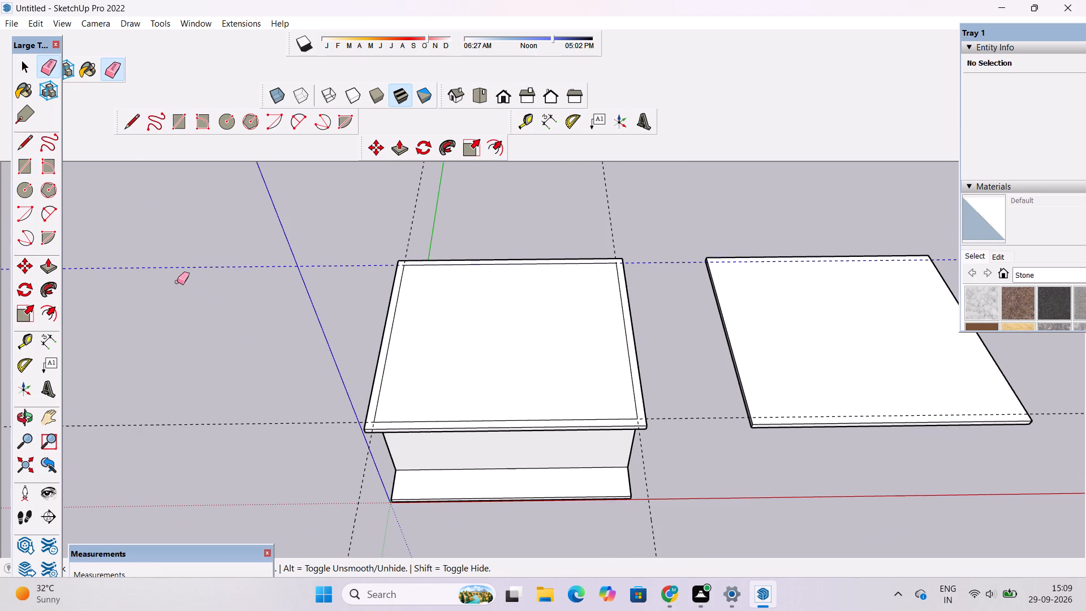
left_click_drag(177, 282, 213, 438)
scroll(462, 229, "up", 5)
left_click_drag(417, 208, 384, 230)
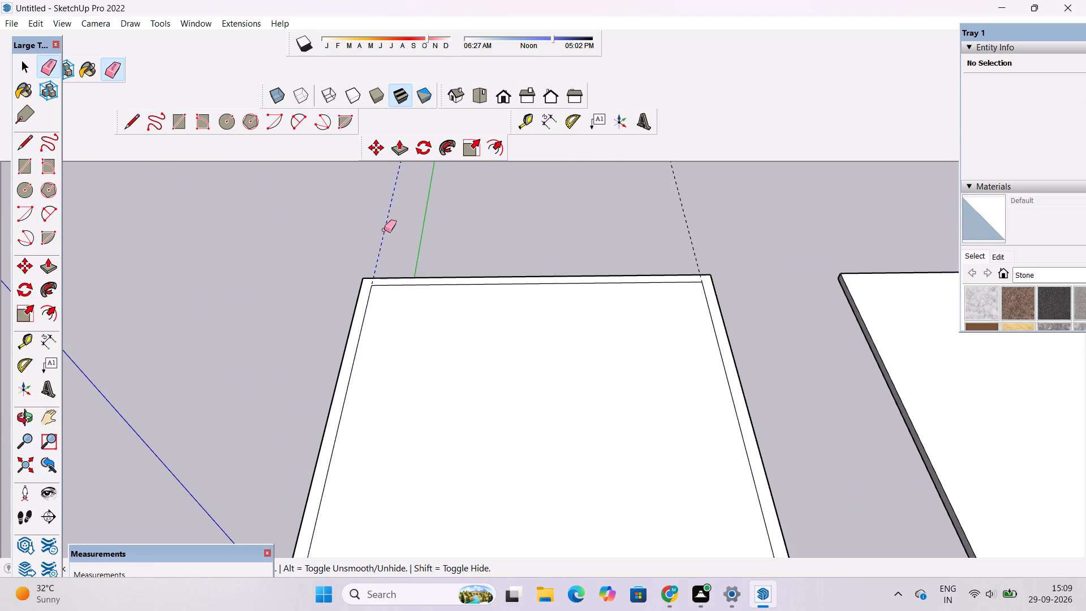
left_click_drag(384, 230, 373, 239)
left_click_drag(714, 210, 671, 238)
Examine the inset rectangle and border on the roof slab from above the building's front.
key("o")
scroll(633, 263, "down", 3)
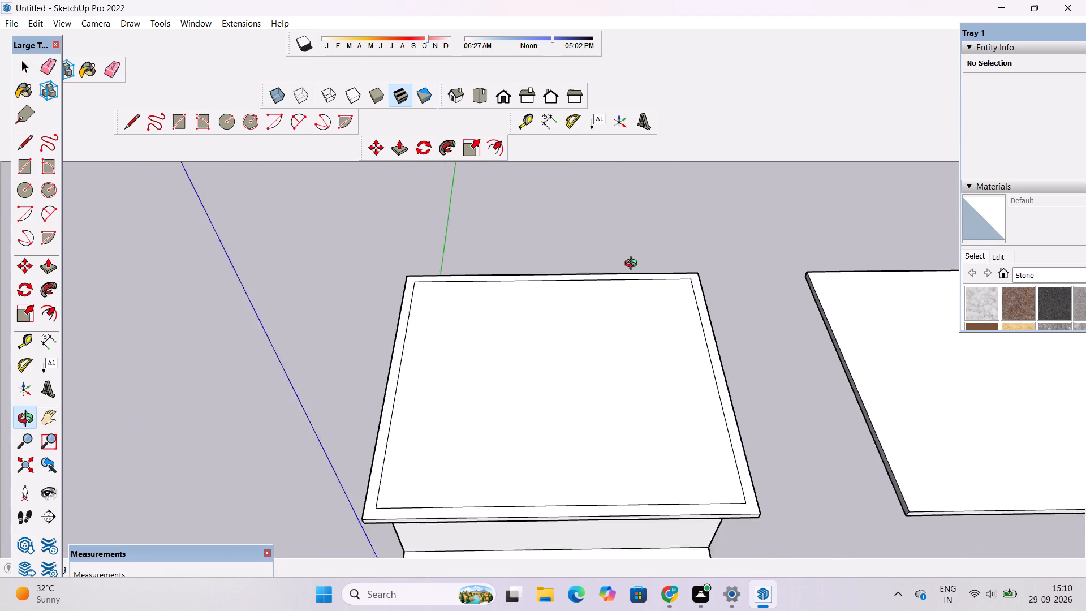
scroll(633, 265, "down", 2)
scroll(602, 306, "up", 3)
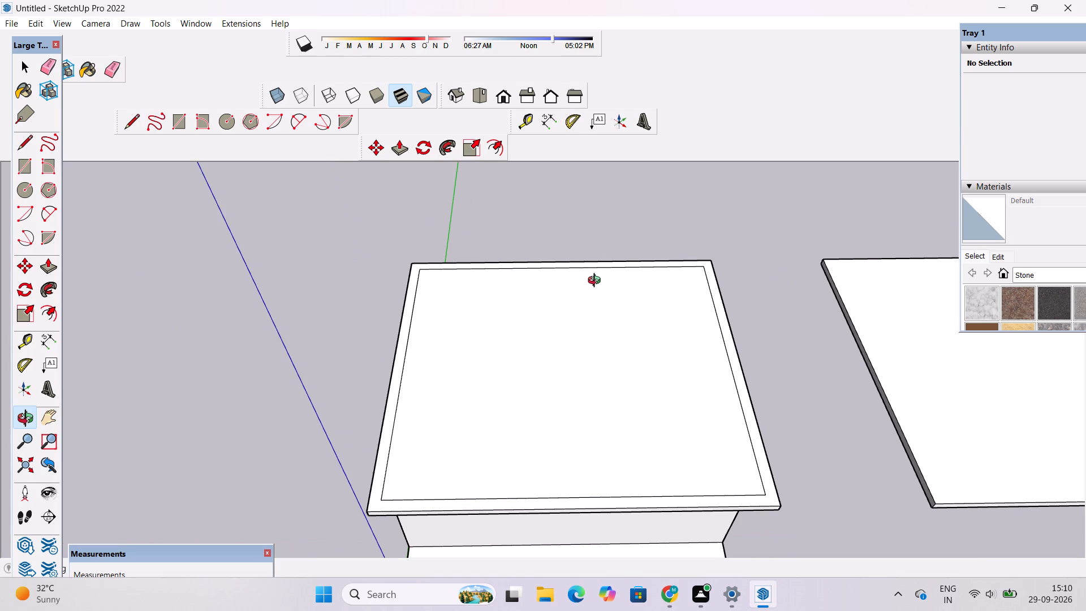
scroll(597, 282, "down", 2)
scroll(597, 282, "up", 2)
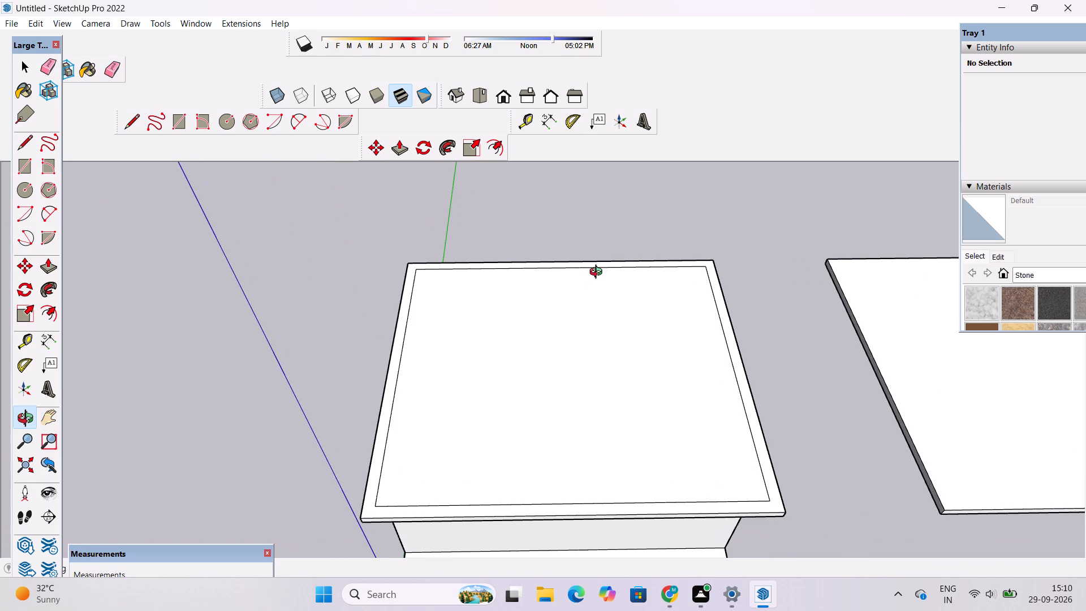
scroll(599, 272, "down", 2)
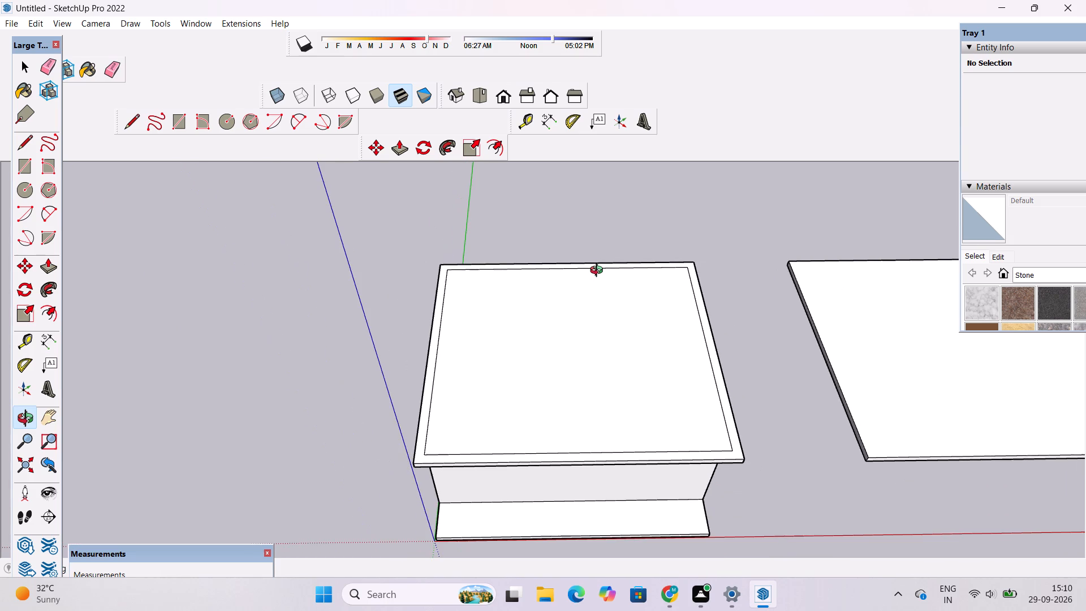
scroll(599, 272, "up", 2)
scroll(599, 272, "down", 4)
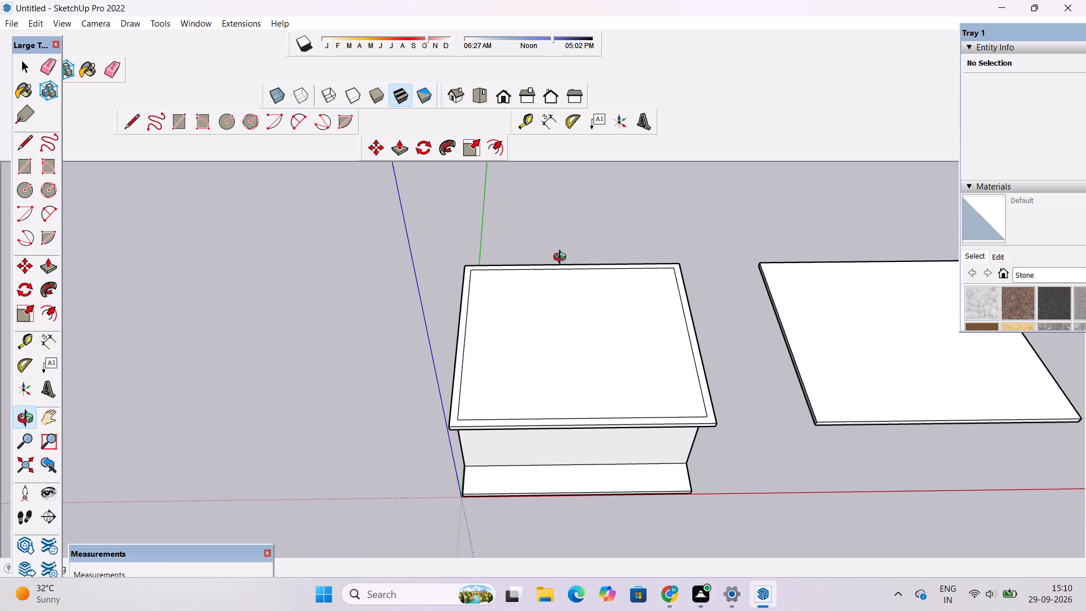
scroll(562, 259, "up", 2)
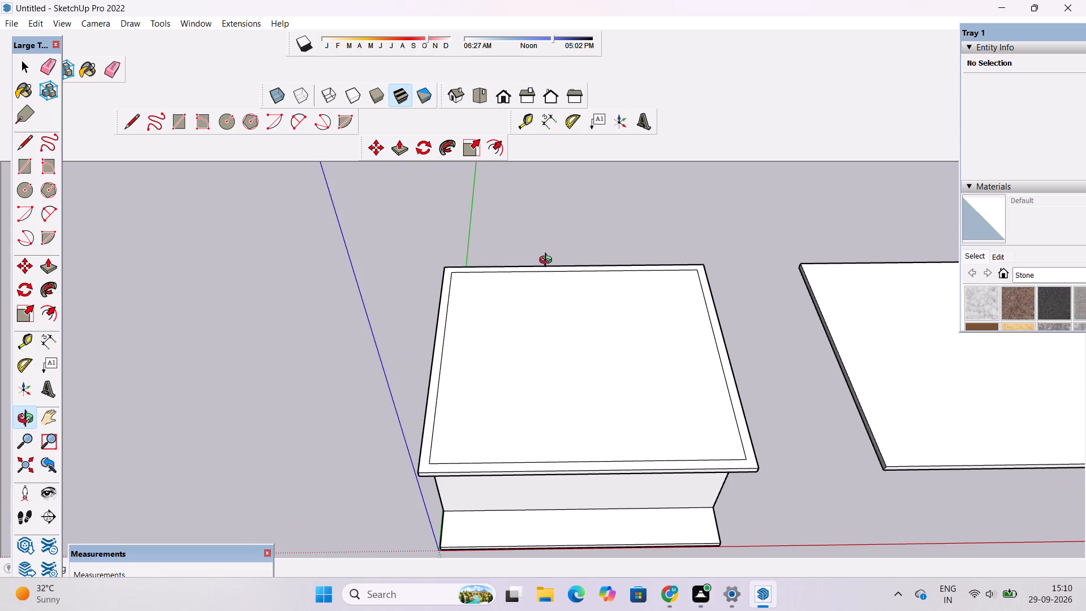
scroll(544, 274, "down", 1)
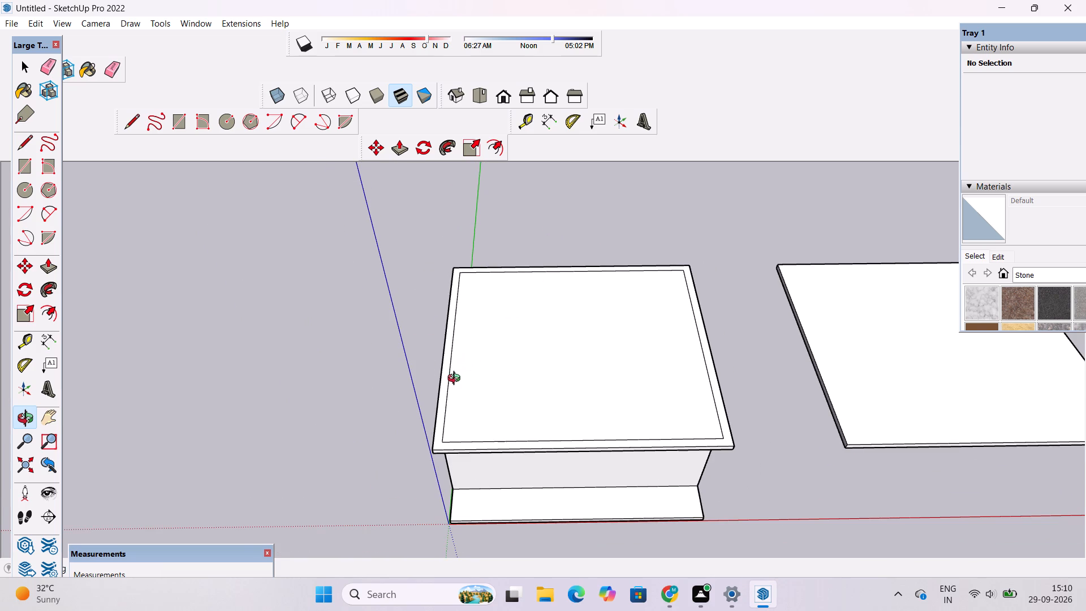
Inspect the border strip at the roof slab's front corner and along its edges from several angles.
left_click_drag(406, 446, 477, 416)
scroll(481, 438, "up", 3)
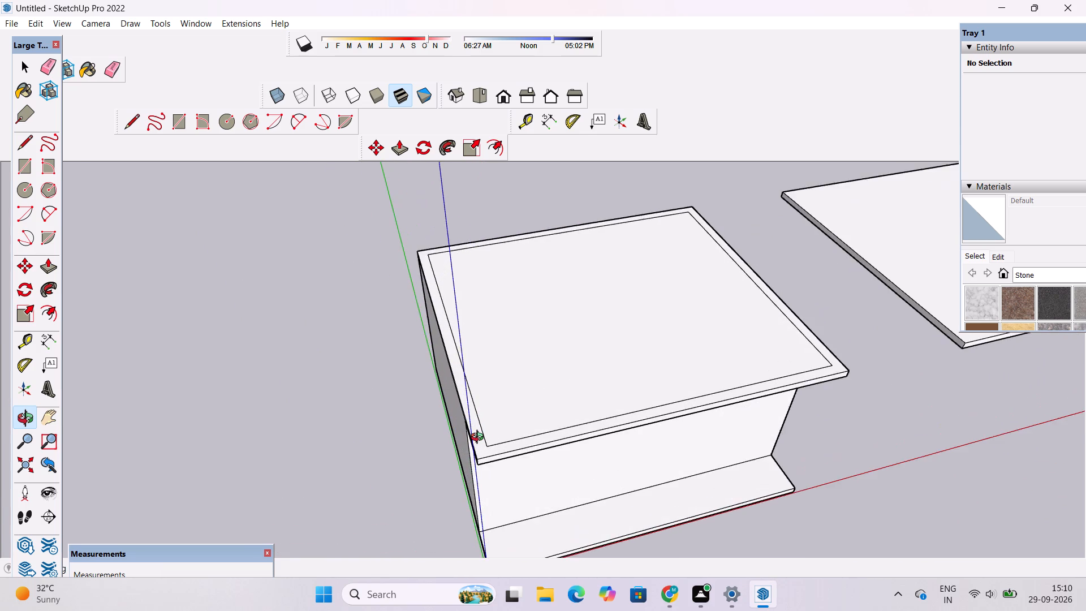
scroll(480, 438, "up", 3)
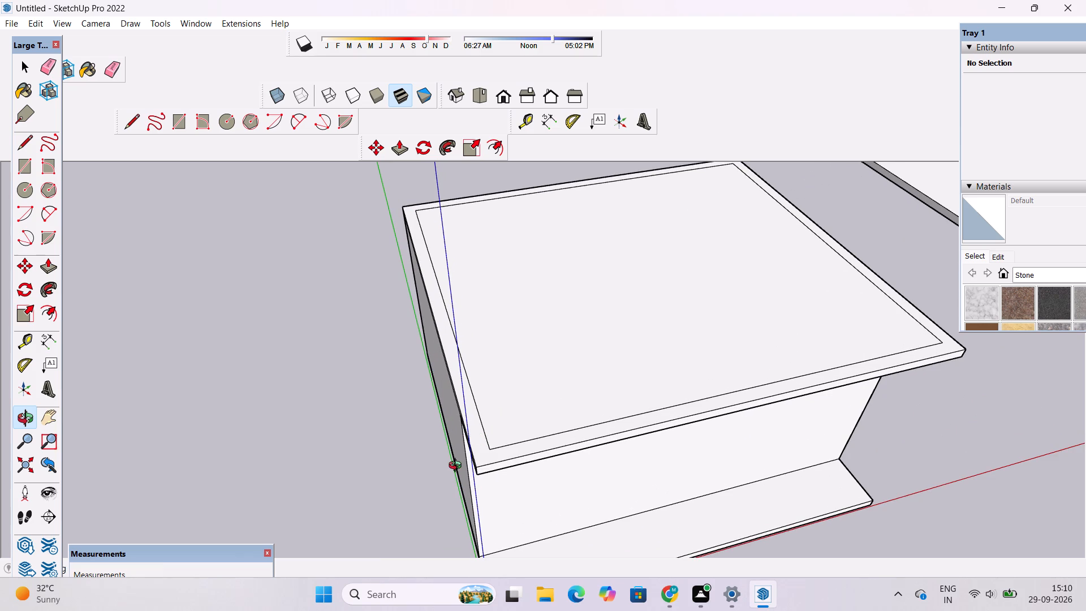
scroll(464, 472, "up", 2)
left_click_drag(494, 457, 424, 441, "shift")
scroll(419, 436, "down", 4)
left_click_drag(431, 449, 431, 406)
left_click_drag(431, 406, 365, 420, "shift")
scroll(364, 416, "up", 4)
left_click_drag(381, 410, 327, 440, "shift")
scroll(327, 440, "up", 2)
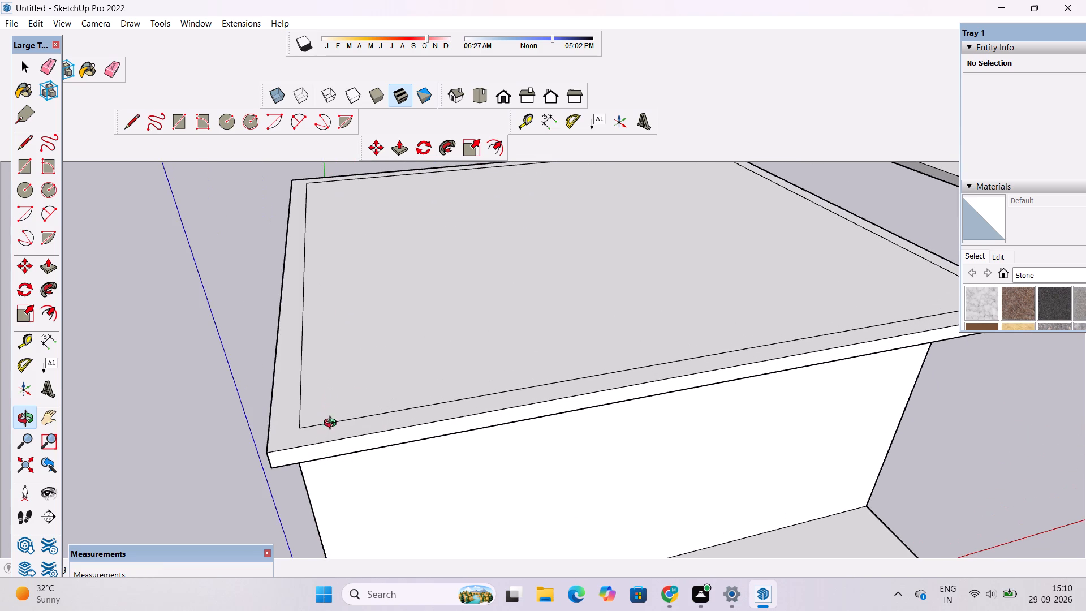
scroll(336, 407, "up", 2)
scroll(323, 431, "down", 1)
left_click_drag(316, 464, 316, 427, "shift")
left_click_drag(300, 435, 314, 461)
scroll(316, 453, "down", 2)
left_click_drag(320, 441, 295, 451, "shift")
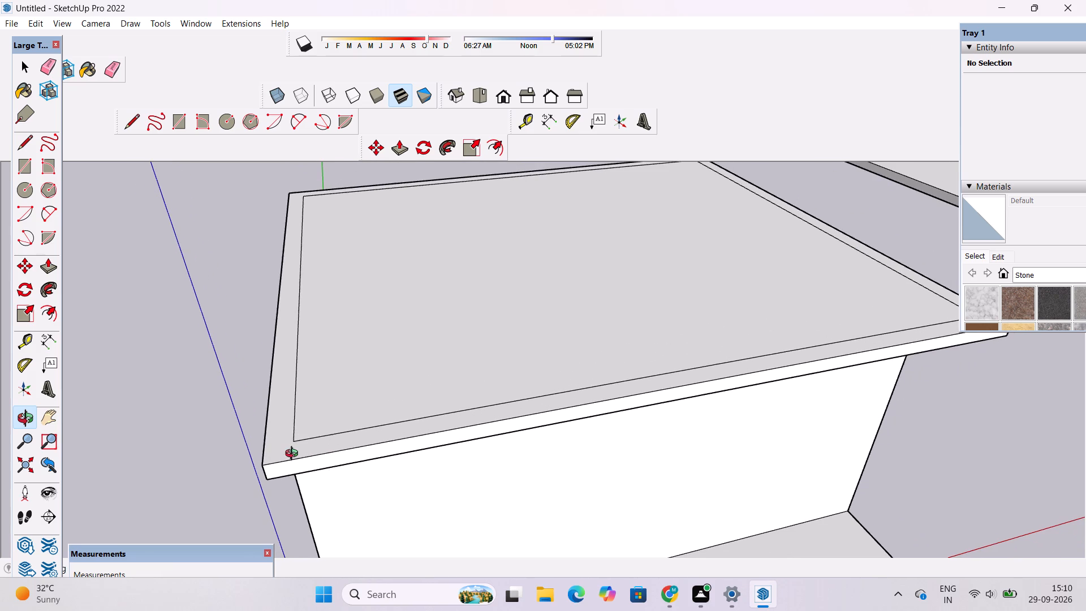
scroll(295, 456, "down", 4)
left_click_drag(335, 466, 272, 466, "shift")
Push/Pull the 1.5' border strip on the roof slab up 25' to form the upper storey's walls.
key("space")
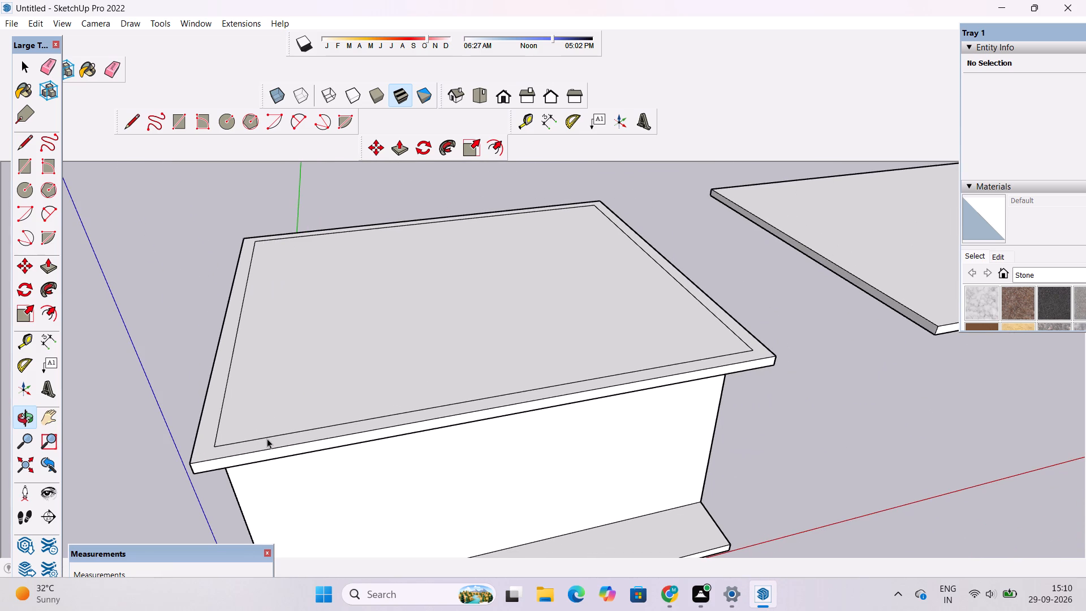
left_click(267, 440)
left_click(177, 398)
scroll(224, 441, "up", 3)
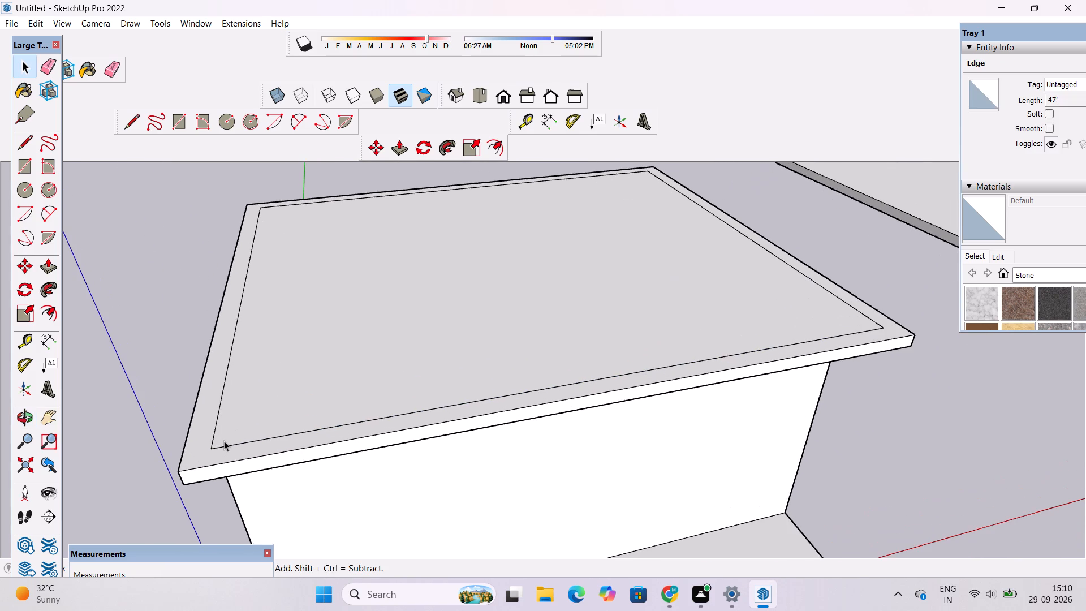
key("p")
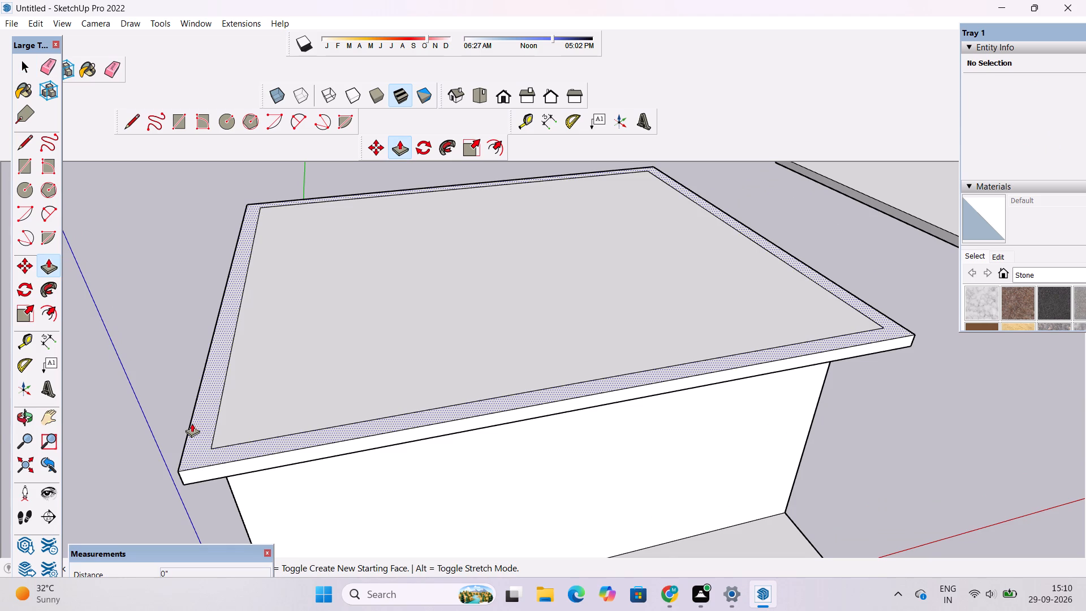
left_click(197, 417)
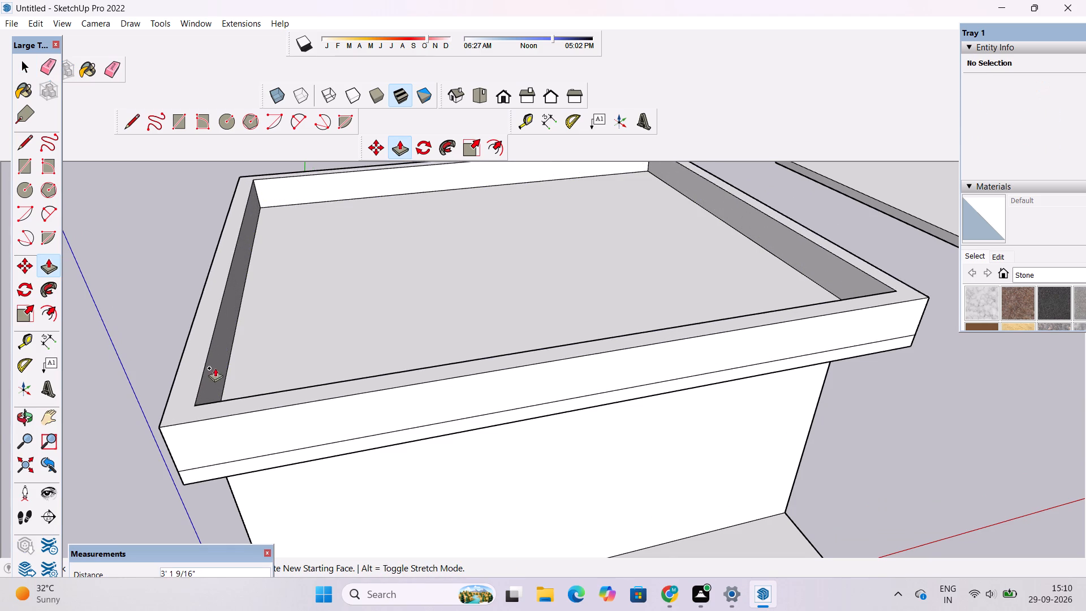
scroll(251, 386, "down", 2)
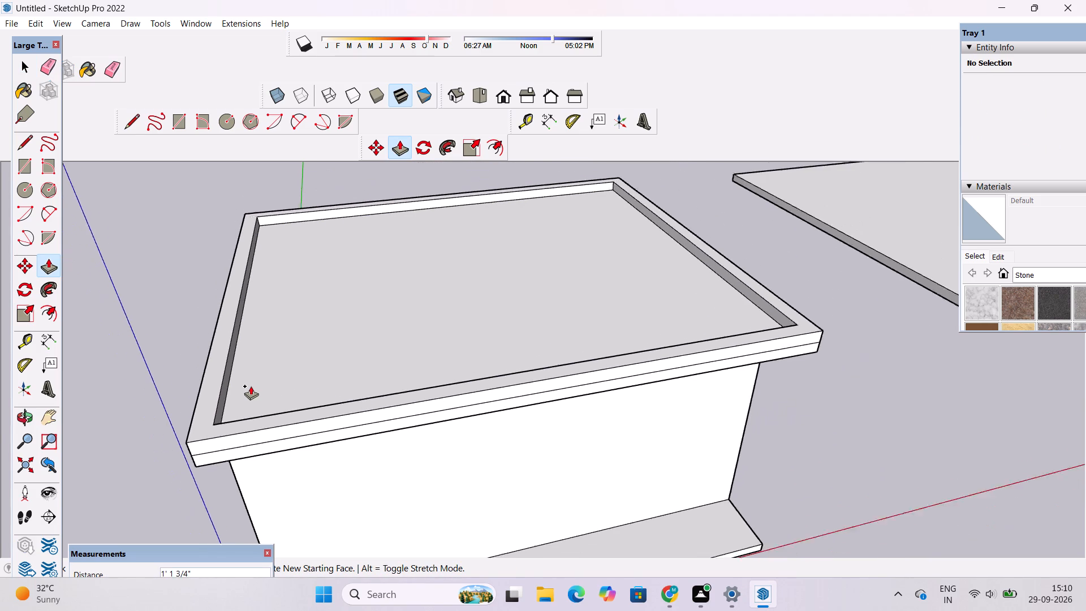
scroll(251, 386, "down", 2)
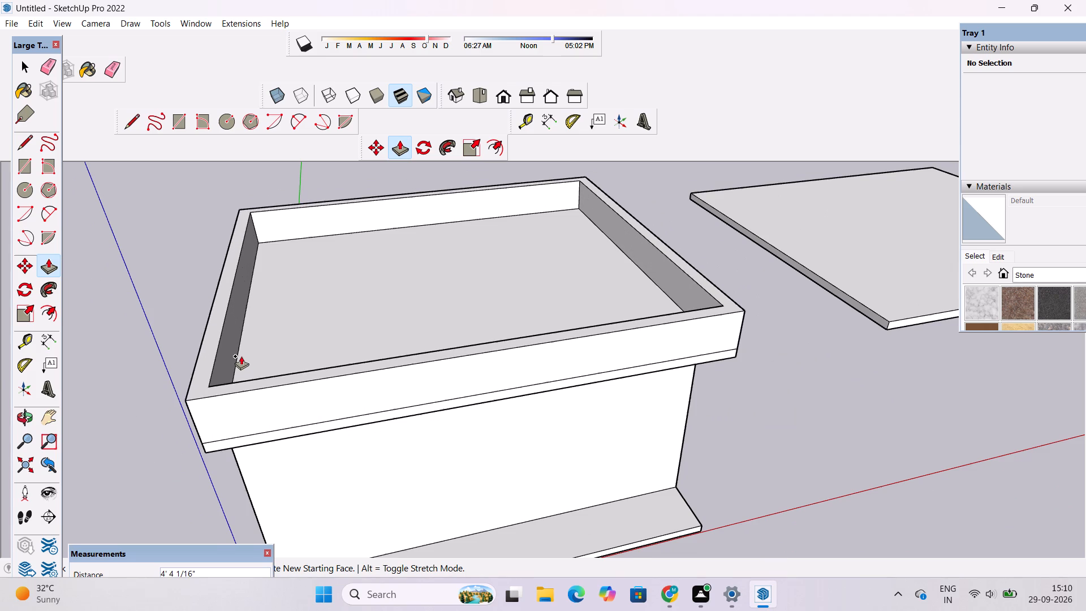
scroll(240, 355, "down", 4)
scroll(239, 337, "up", 7)
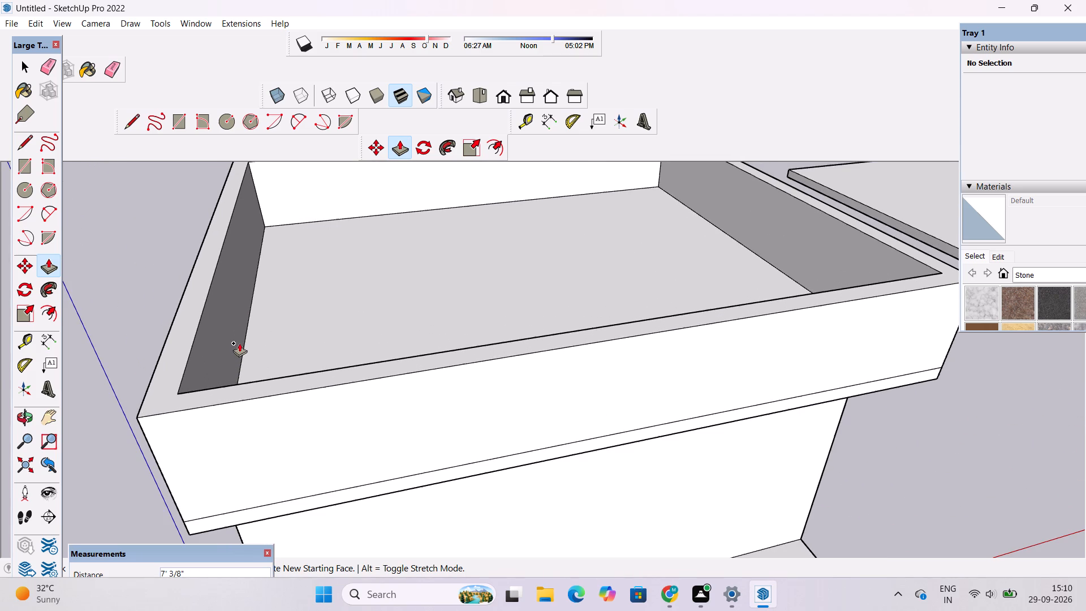
type("25'")
key("Return")
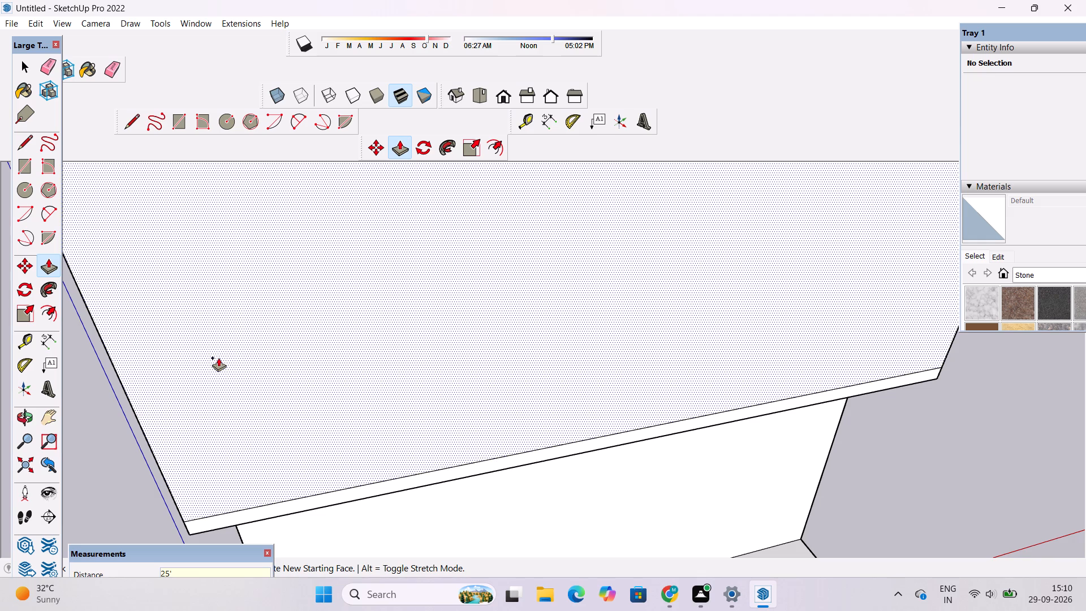
Examine the upper storey's walls from the front, from the side and from above their open top.
key("o")
scroll(232, 382, "down", 9)
left_click_drag(288, 501, 274, 436)
scroll(273, 431, "down", 4)
left_click_drag(276, 422, 313, 496, "shift")
left_click_drag(311, 496, 283, 441, "shift")
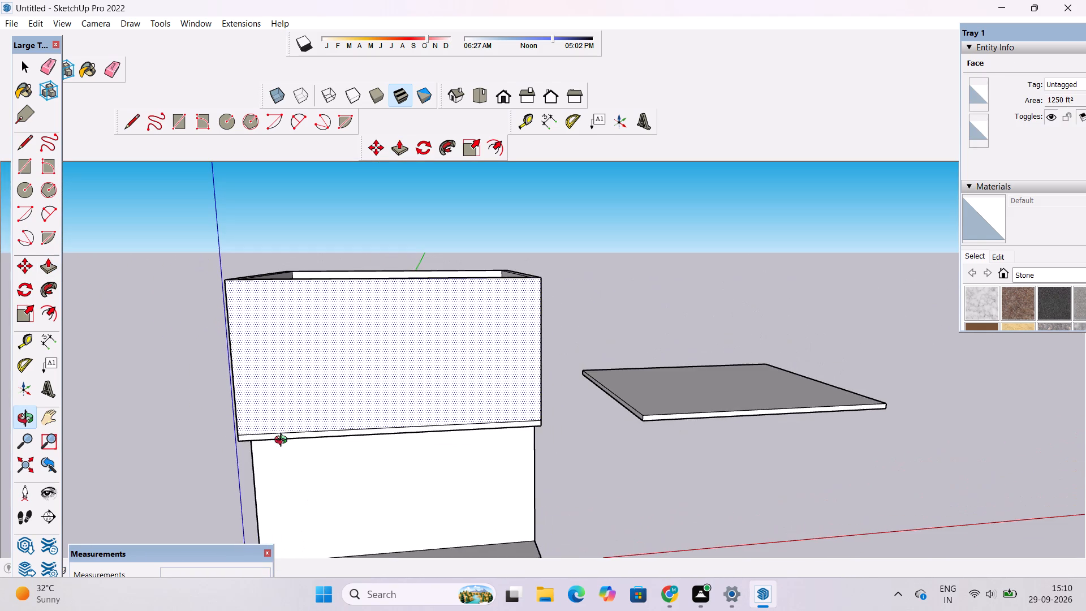
left_click_drag(430, 398, 242, 423)
scroll(374, 330, "up", 4)
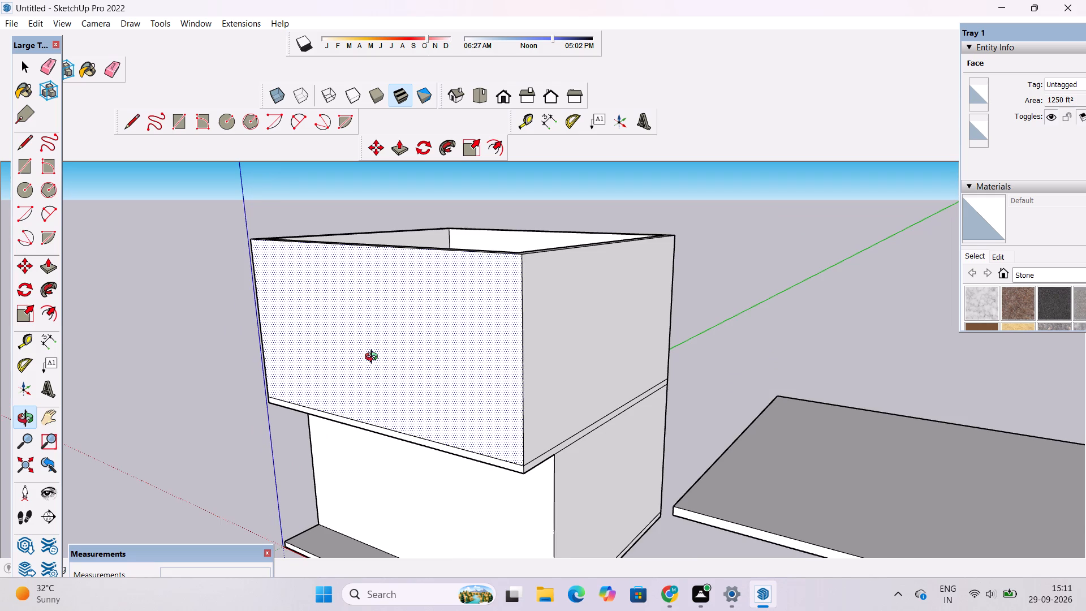
scroll(374, 358, "down", 2)
scroll(382, 363, "up", 3)
scroll(382, 363, "down", 4)
left_click_drag(381, 365, 413, 461)
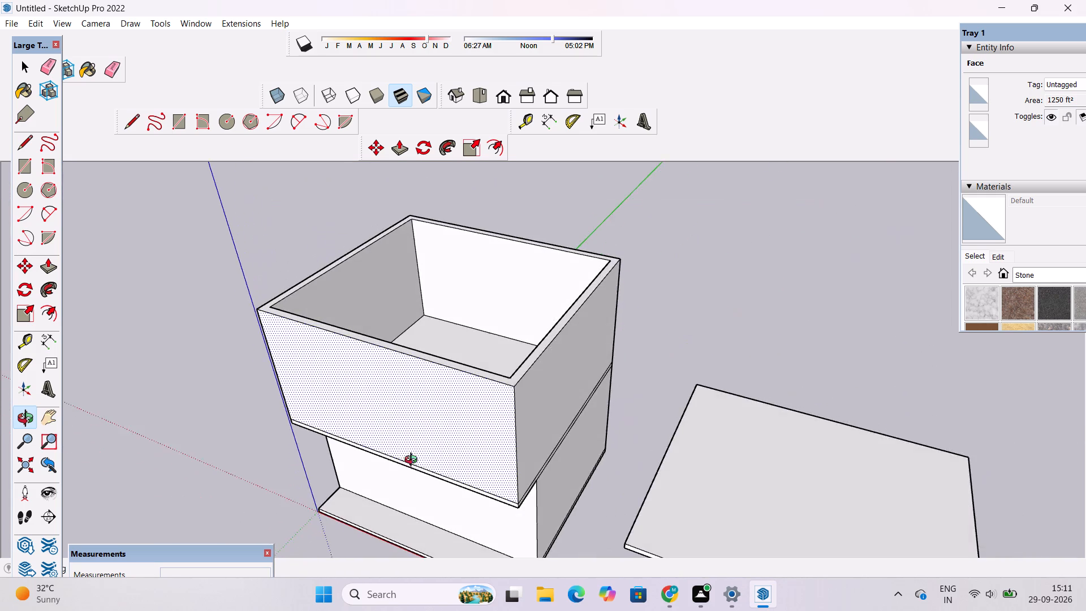
left_click_drag(413, 461, 413, 462)
Inspect the upper storey's interior, wall tops and front face above the lower block.
scroll(370, 386, "up", 3)
left_click_drag(354, 380, 393, 389)
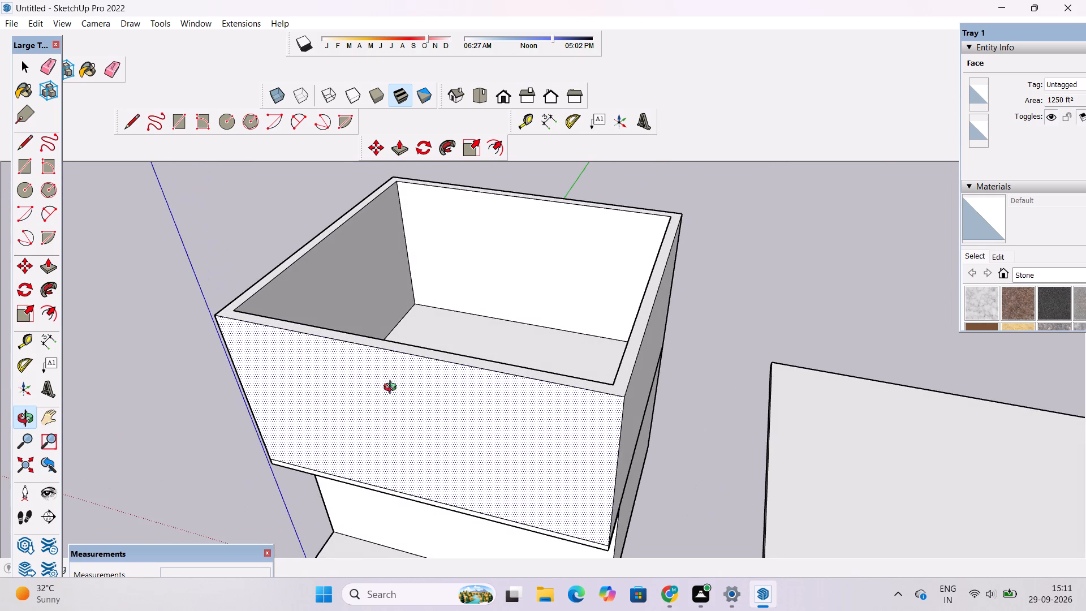
scroll(393, 389, "down", 1)
scroll(422, 372, "up", 1)
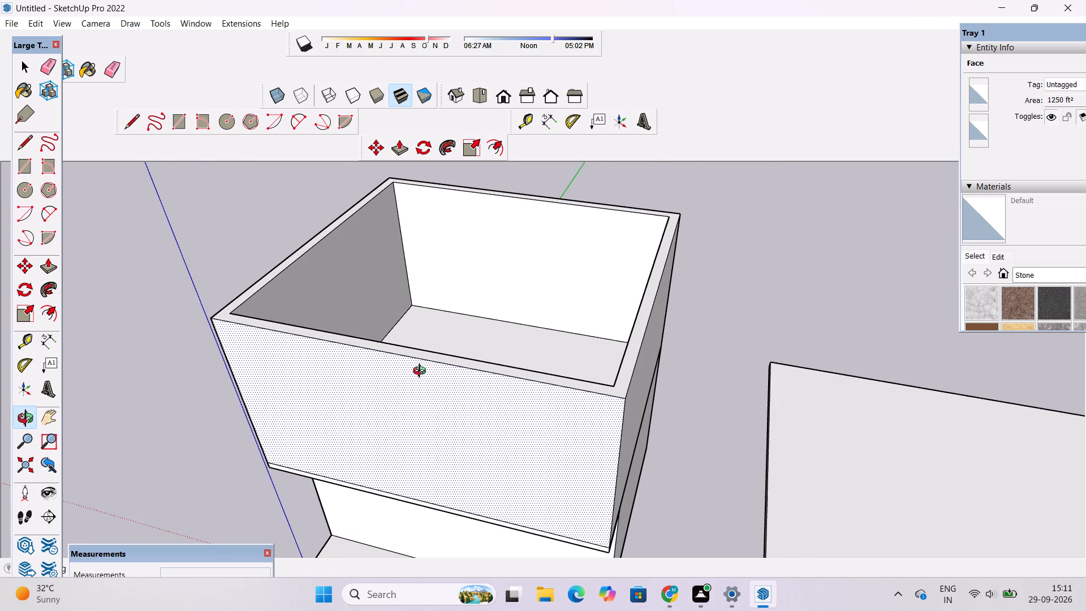
scroll(422, 372, "down", 3)
scroll(423, 368, "up", 6)
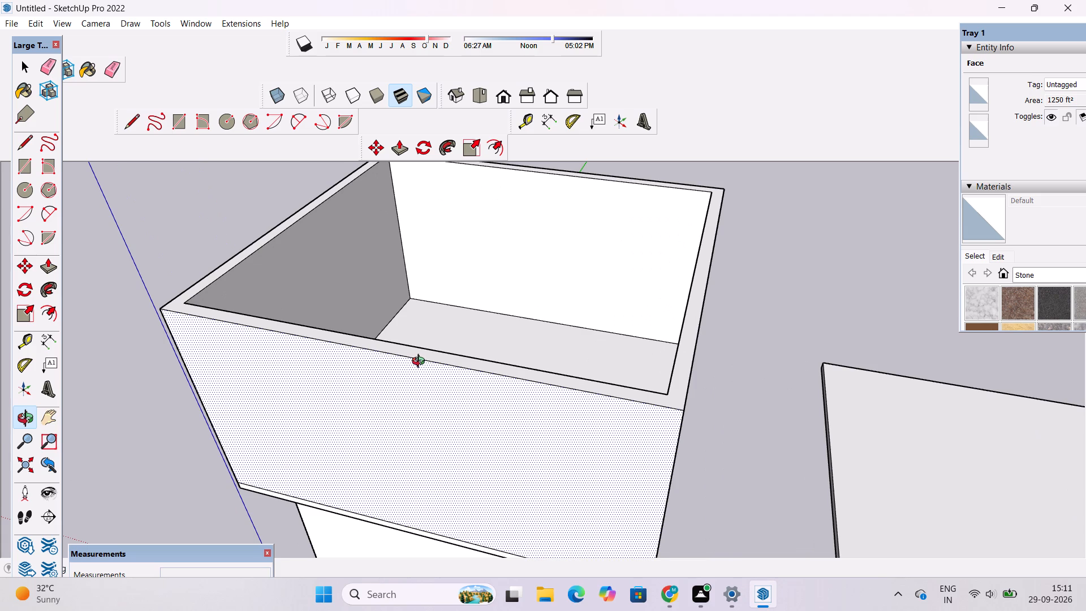
scroll(419, 367, "down", 2)
scroll(419, 368, "up", 3)
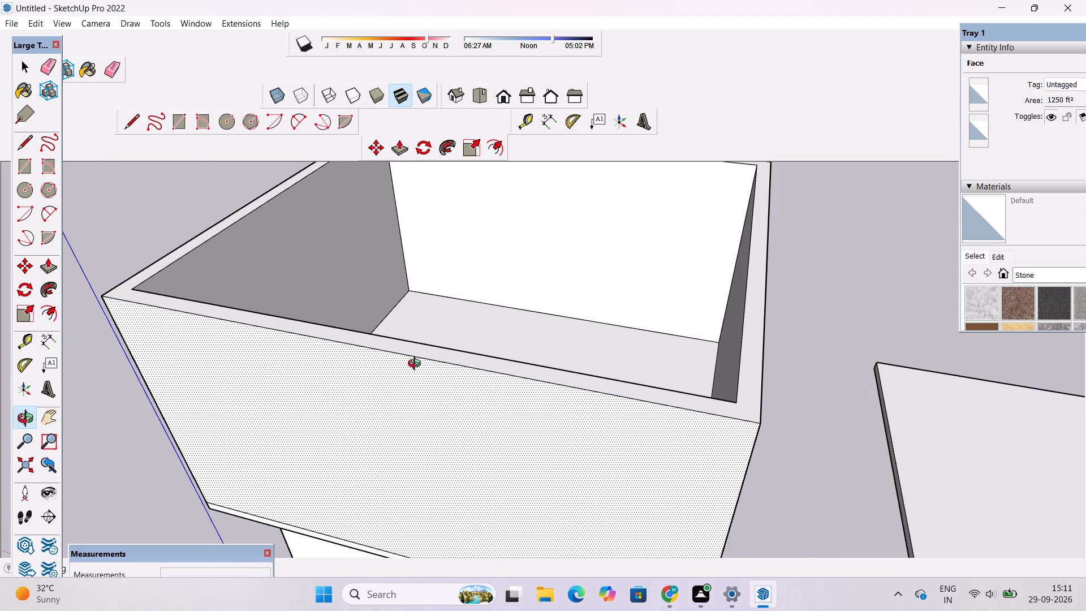
scroll(416, 365, "down", 4)
left_click_drag(356, 396, 378, 337)
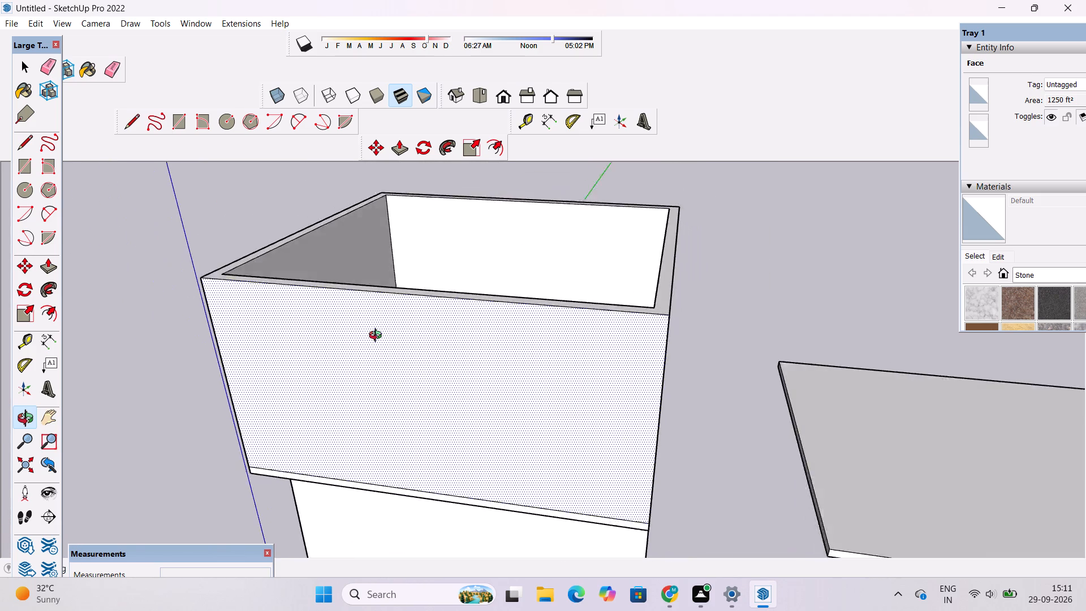
left_click_drag(378, 337, 378, 331)
scroll(380, 328, "down", 6)
left_click_drag(376, 334, 376, 367)
left_click_drag(380, 362, 425, 391)
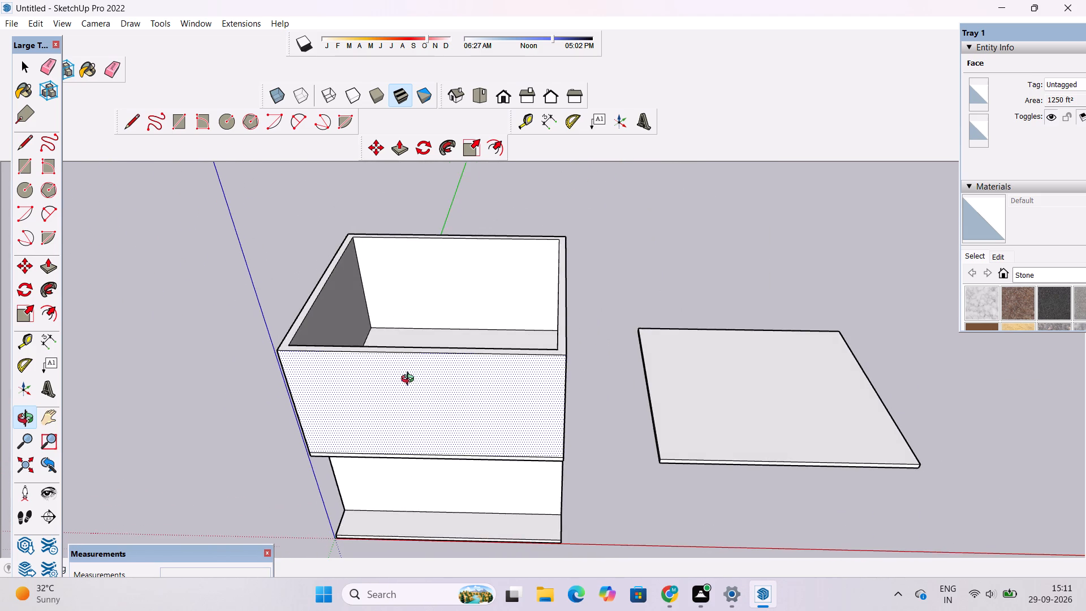
Examine the open top, wall thickness and interior of the upper storey along with the spare slab beside the building.
left_click_drag(410, 380, 475, 384)
scroll(472, 384, "up", 3)
left_click_drag(426, 384, 521, 388)
left_click_drag(516, 391, 442, 351, "shift")
left_click_drag(405, 359, 508, 362)
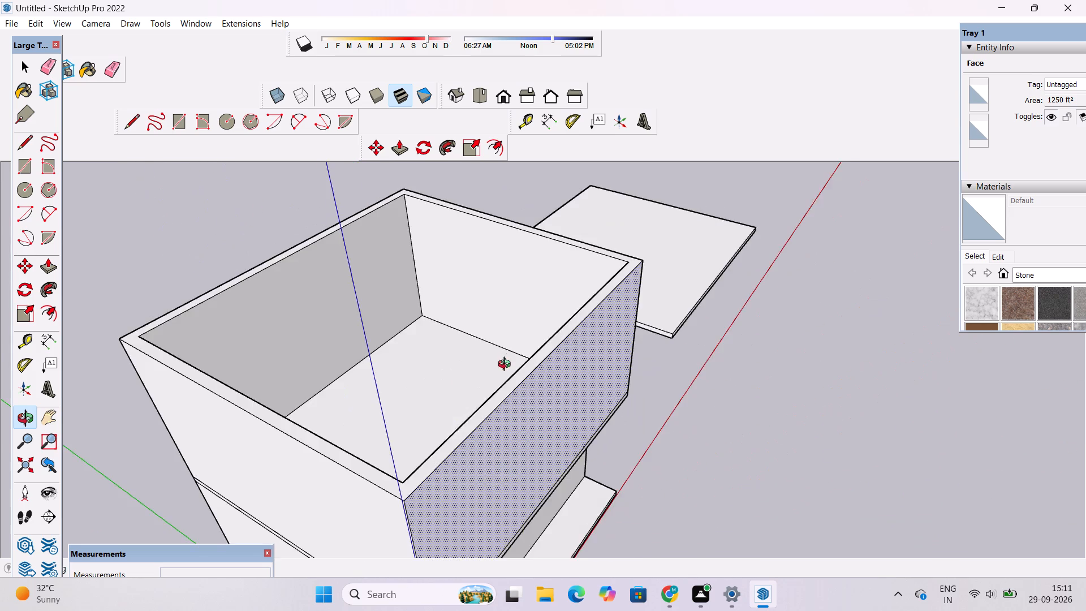
left_click_drag(436, 395, 509, 360, "shift")
left_click_drag(490, 367, 510, 391)
left_click_drag(510, 391, 447, 382)
left_click_drag(439, 382, 420, 382, "shift")
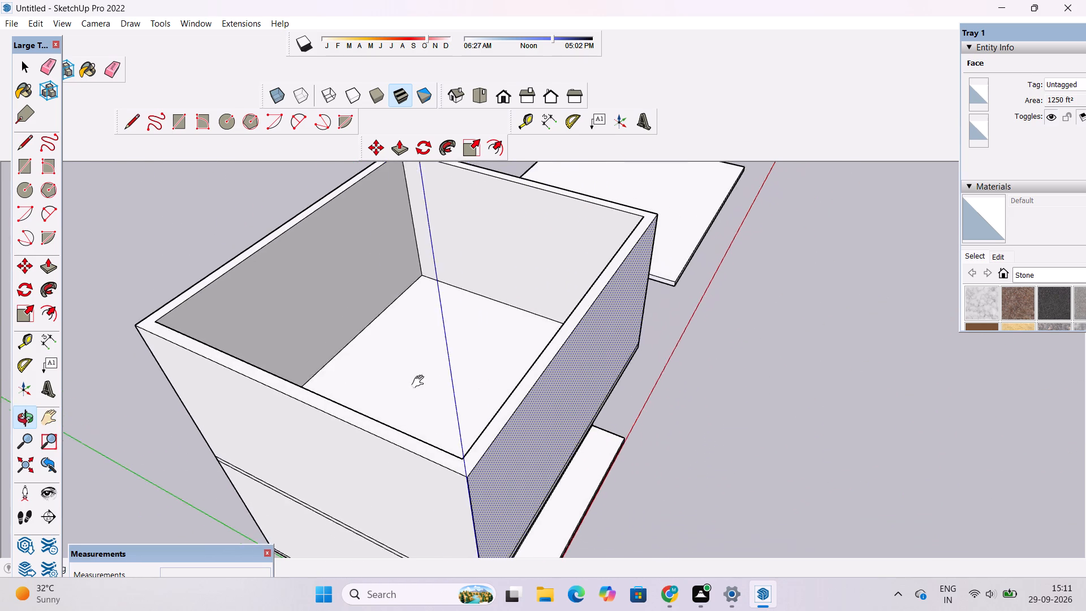
left_click_drag(420, 382, 338, 365, "shift")
scroll(336, 365, "down", 2)
left_click_drag(342, 360, 321, 388)
scroll(321, 388, "down", 3)
left_click_drag(406, 269, 405, 294, "shift")
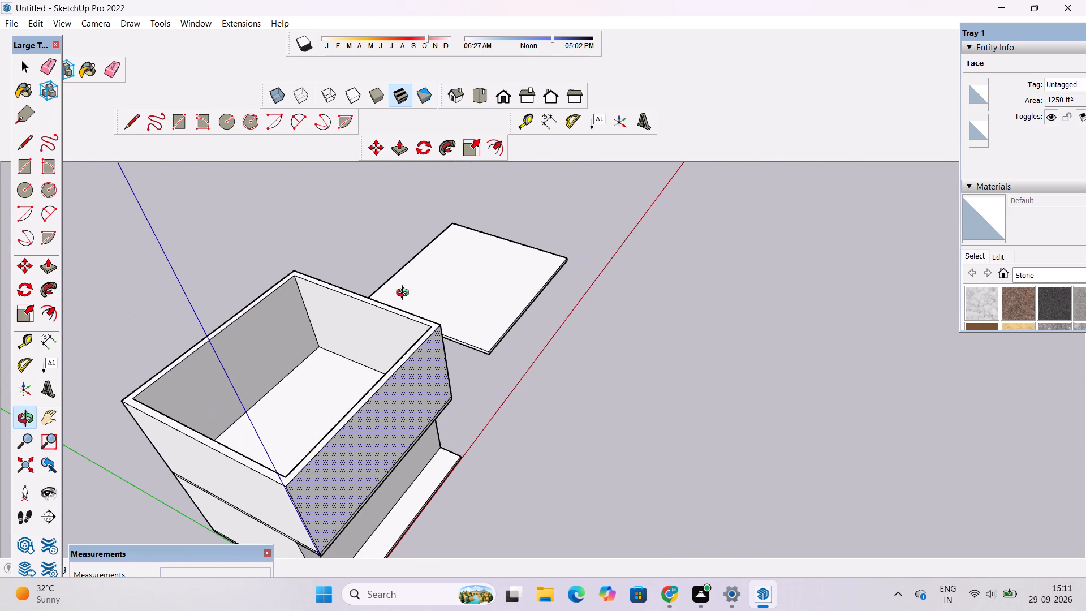
scroll(404, 295, "up", 1)
left_click_drag(404, 294, 361, 307)
Copy the spare slab onto the upper storey, placing its bottom corner on the walls' matching top outer corner.
key("space")
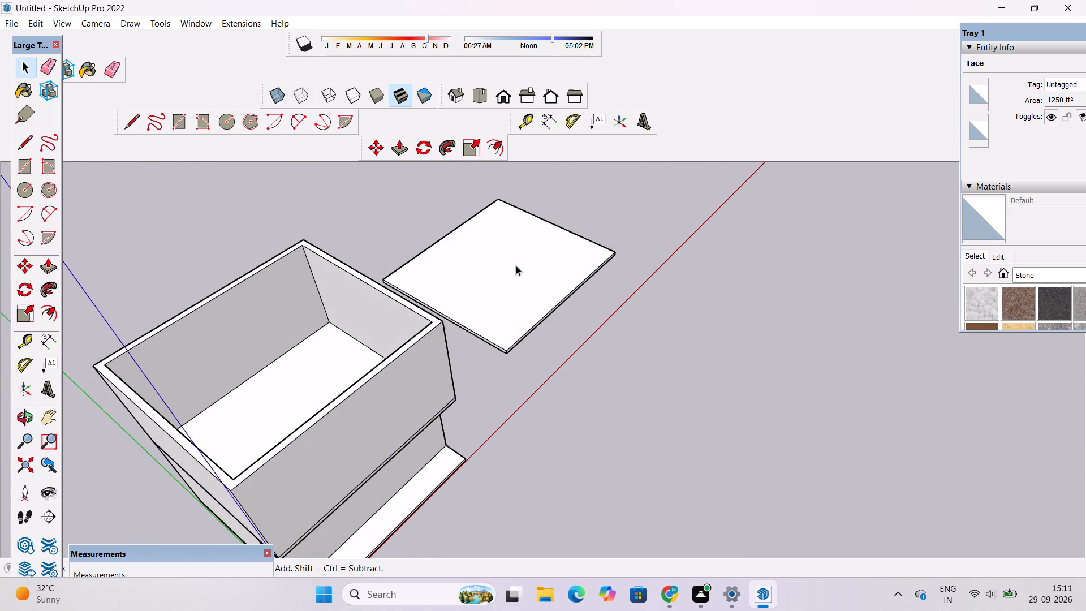
left_click(490, 278)
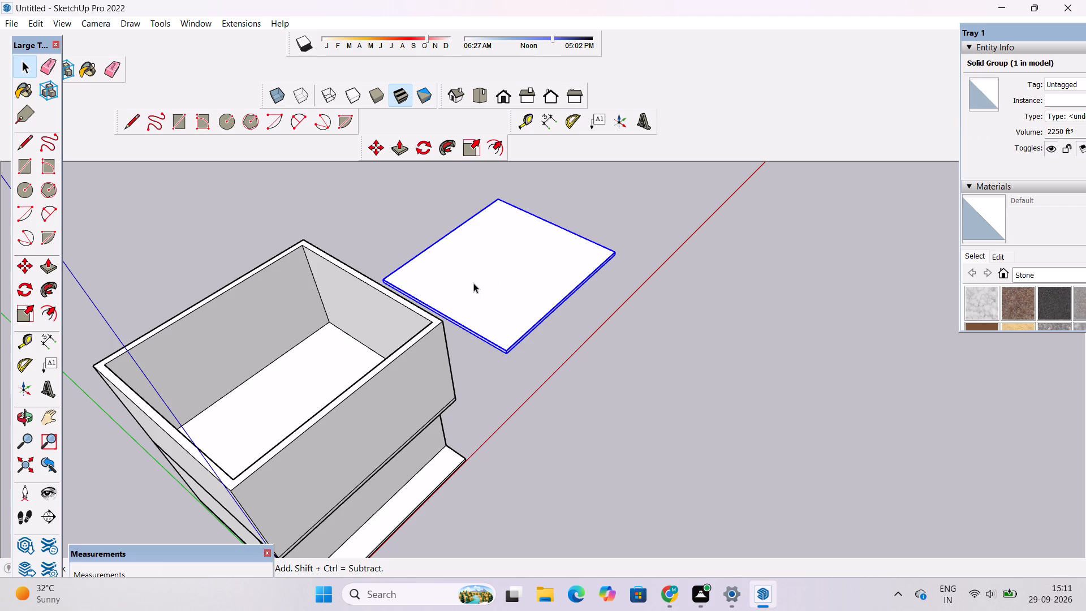
key("m")
scroll(387, 270, "up", 20)
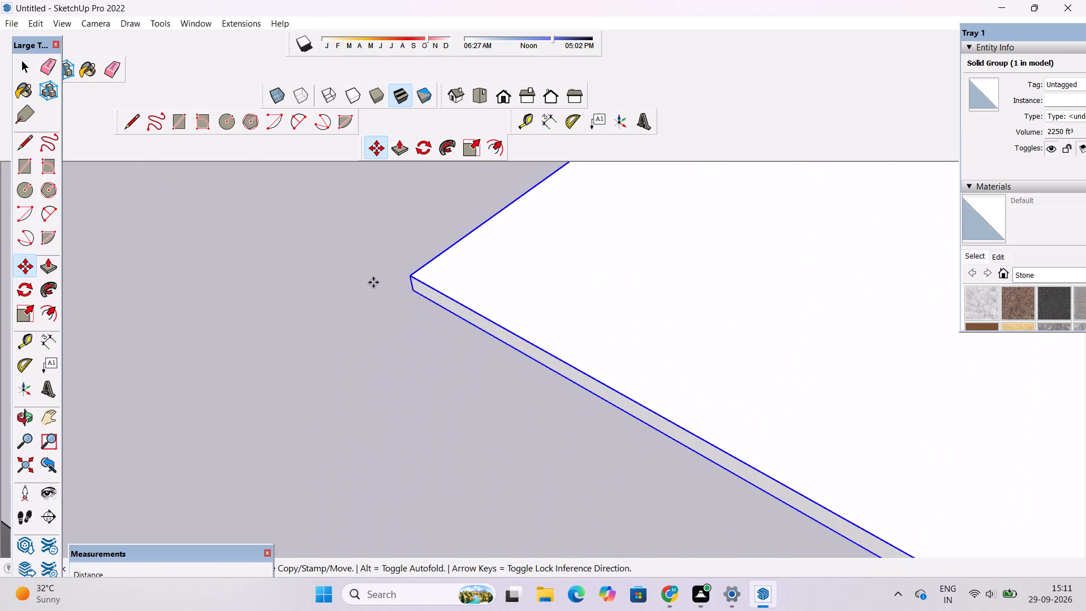
scroll(373, 282, "up", 1)
left_click(419, 293)
scroll(395, 305, "down", 7)
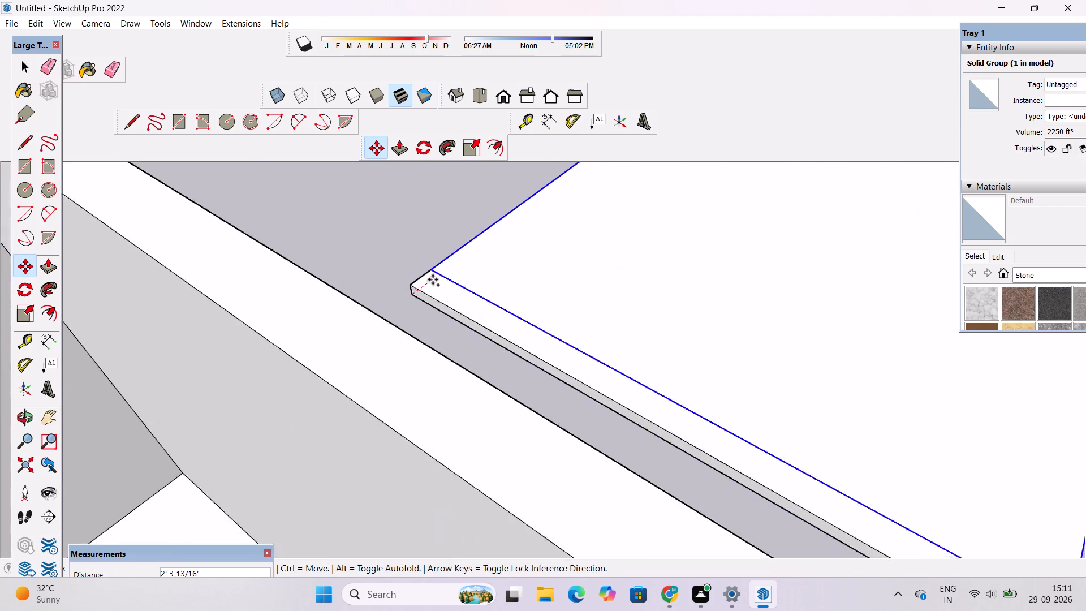
scroll(433, 279, "down", 12)
scroll(207, 328, "up", 7)
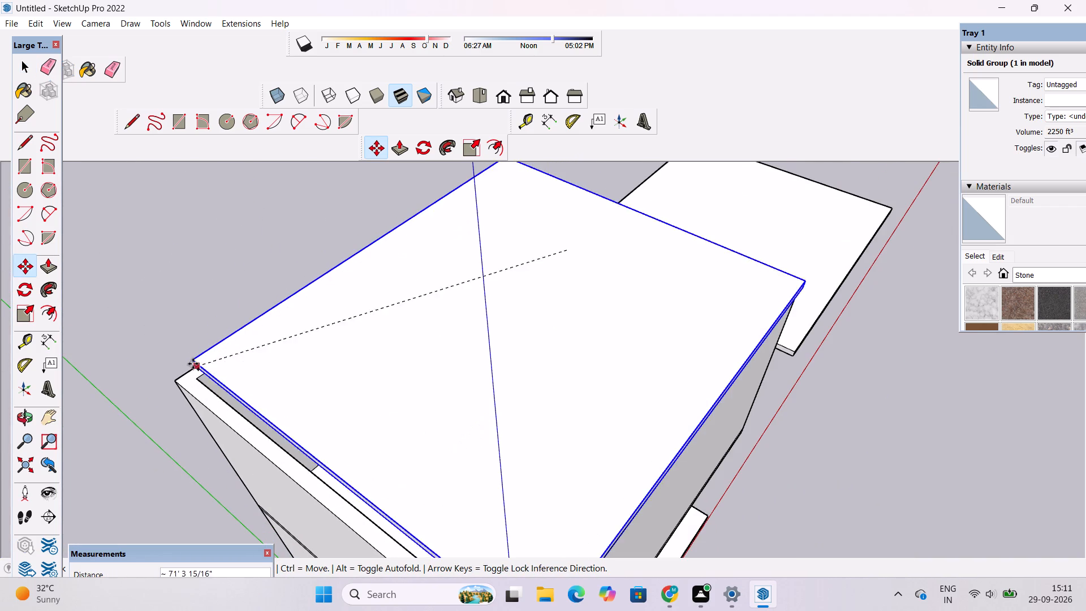
left_click(176, 378)
Inspect how the copied roof slab sits on the upper storey's walls, from above and from the front.
key("o")
scroll(196, 372, "down", 5)
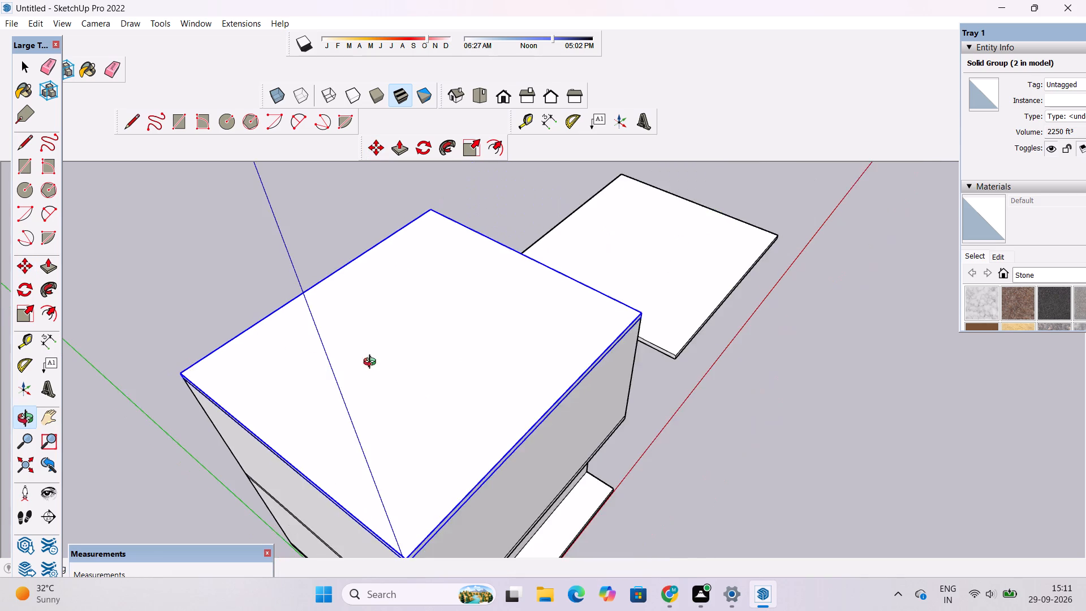
left_click_drag(417, 377, 346, 316)
left_click_drag(427, 405, 354, 395)
left_click_drag(356, 373, 408, 403, "shift")
left_click_drag(409, 405, 404, 392)
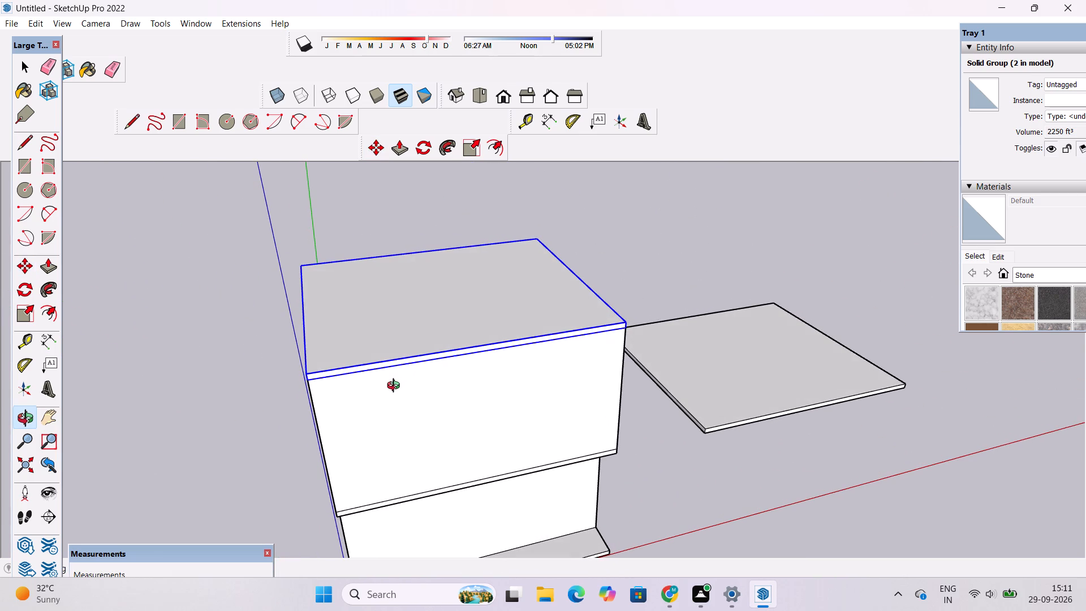
scroll(396, 387, "down", 1)
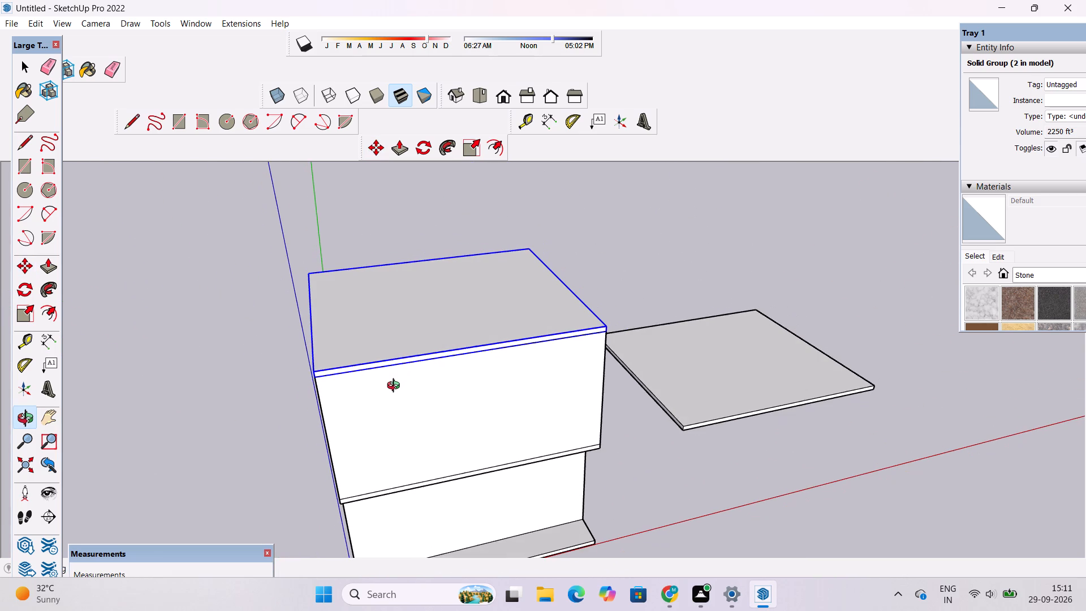
scroll(403, 388, "down", 2)
left_click_drag(398, 414, 407, 417, "shift")
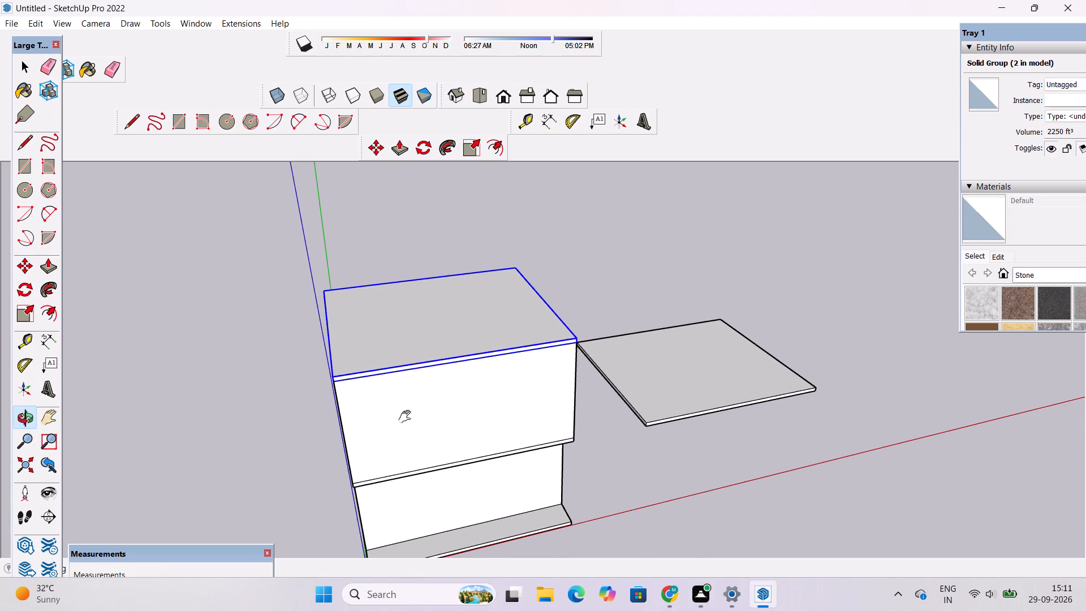
left_click_drag(407, 417, 412, 418, "shift")
scroll(414, 416, "up", 4)
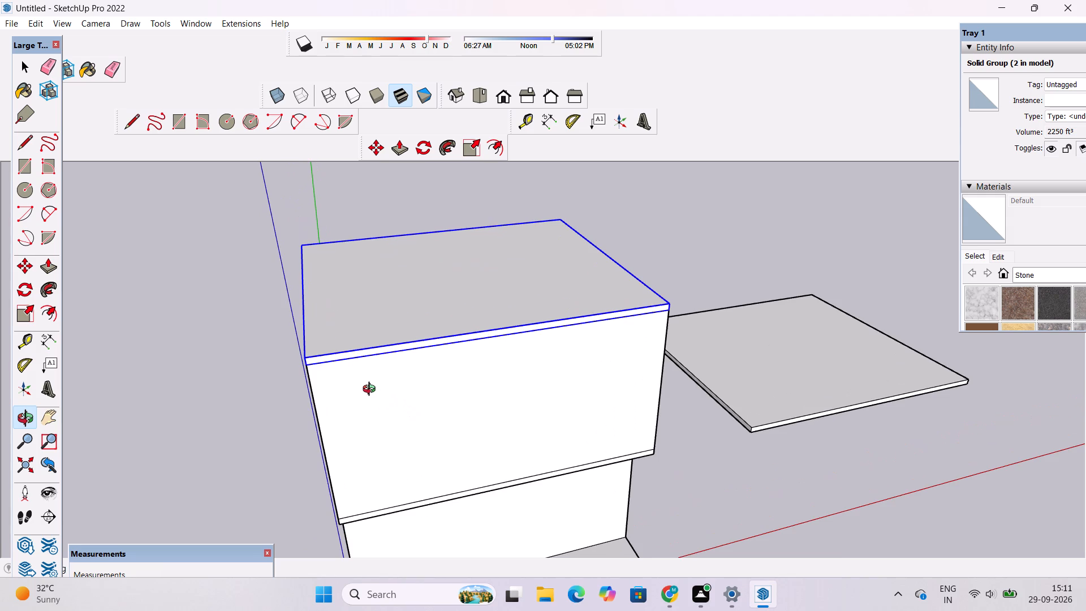
scroll(355, 398, "up", 3)
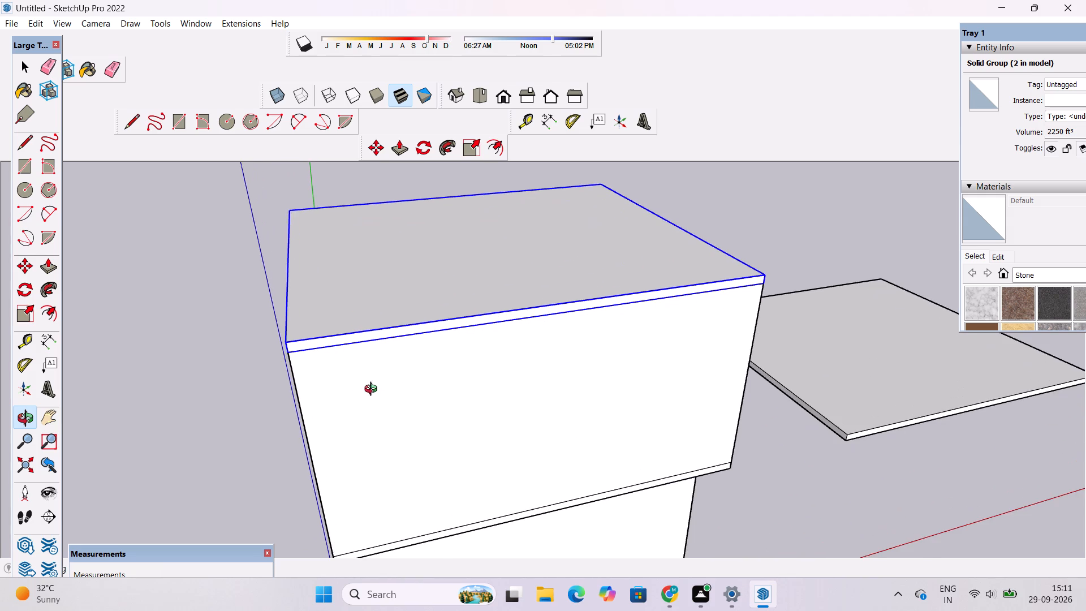
scroll(373, 390, "up", 1)
Explode the roof slab group on top of the upper storey and clear the selection.
key("space")
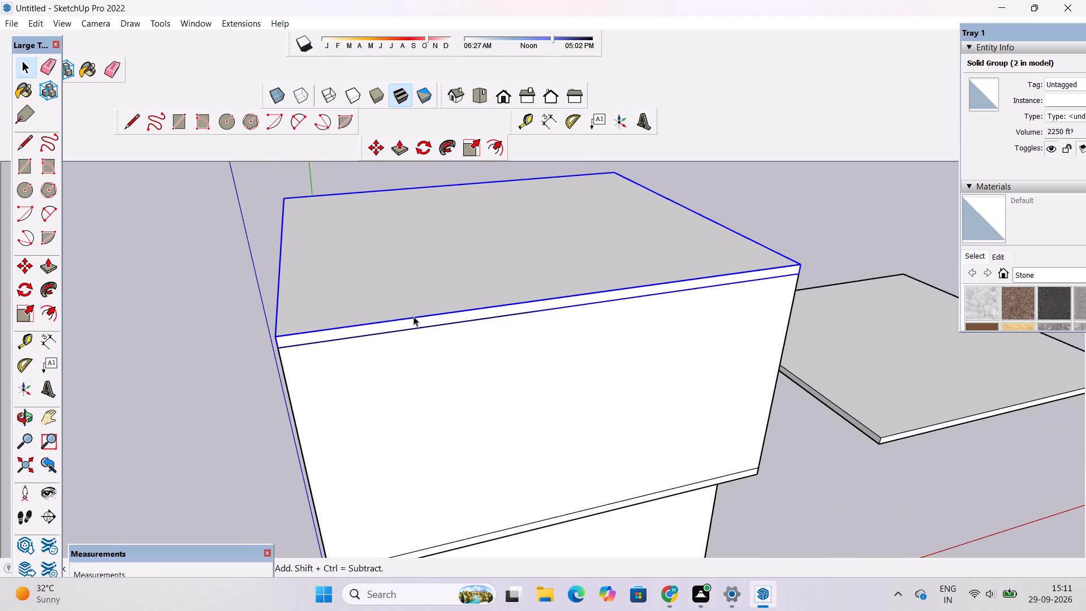
right_click(413, 316)
left_click(460, 406)
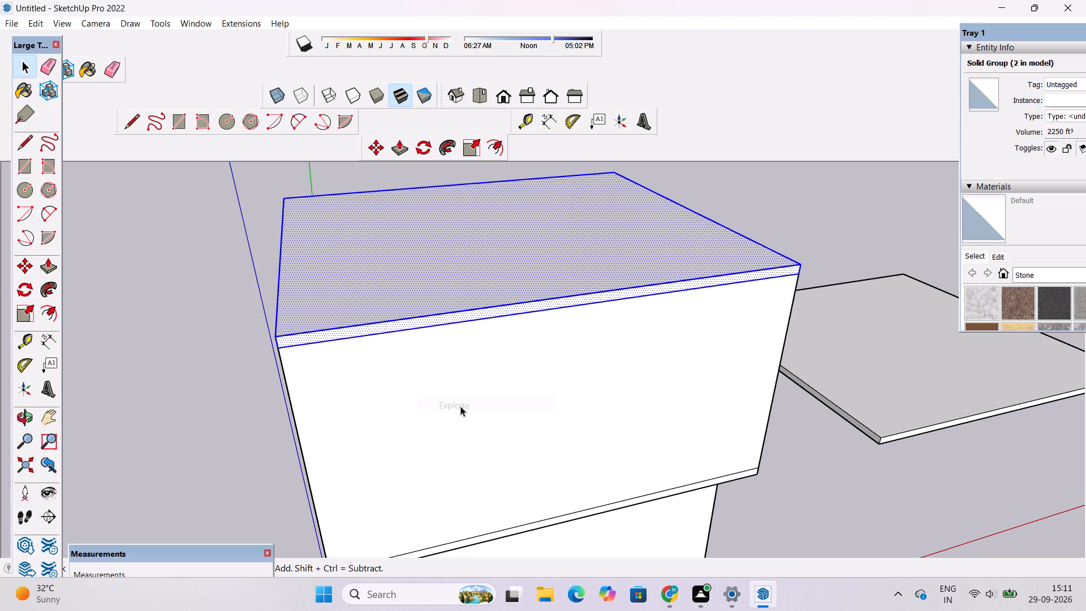
left_click(234, 424)
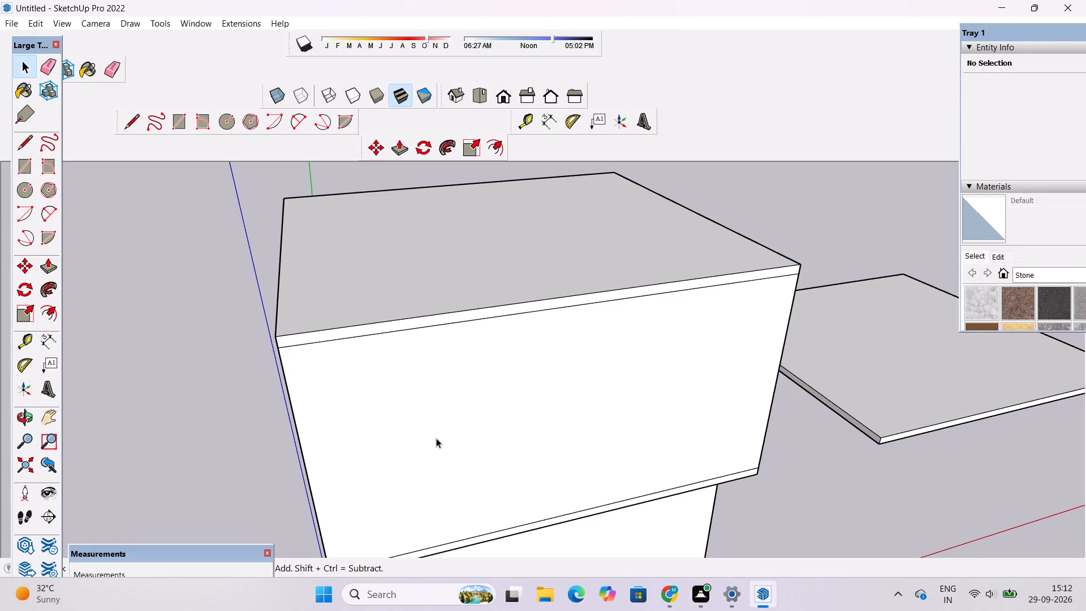
Examine the roof slab's front edge and the upper storey's front face.
key("o")
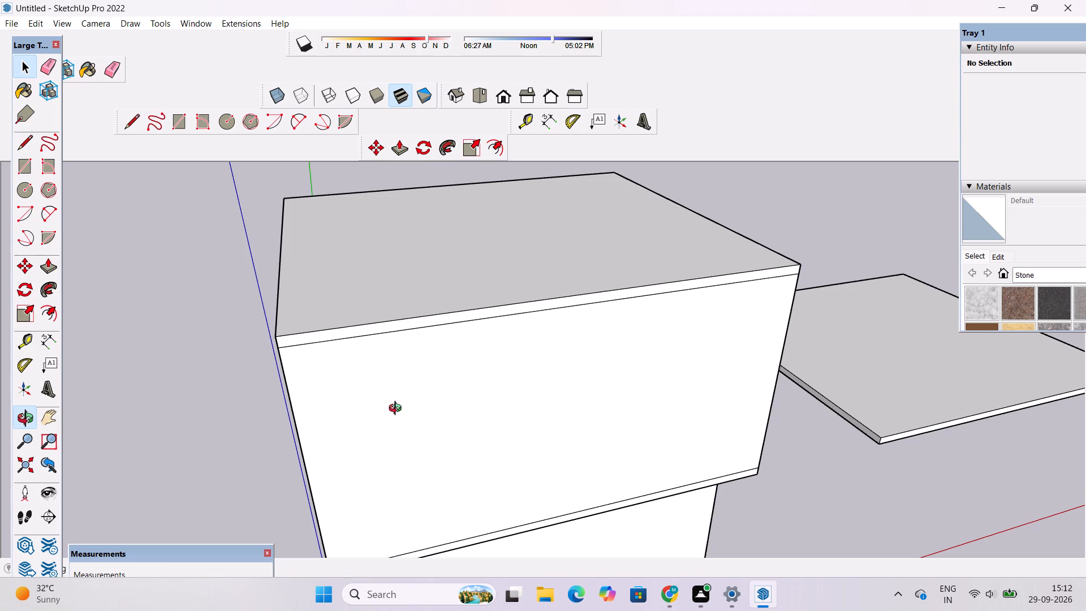
scroll(398, 410, "down", 2)
scroll(395, 424, "up", 1)
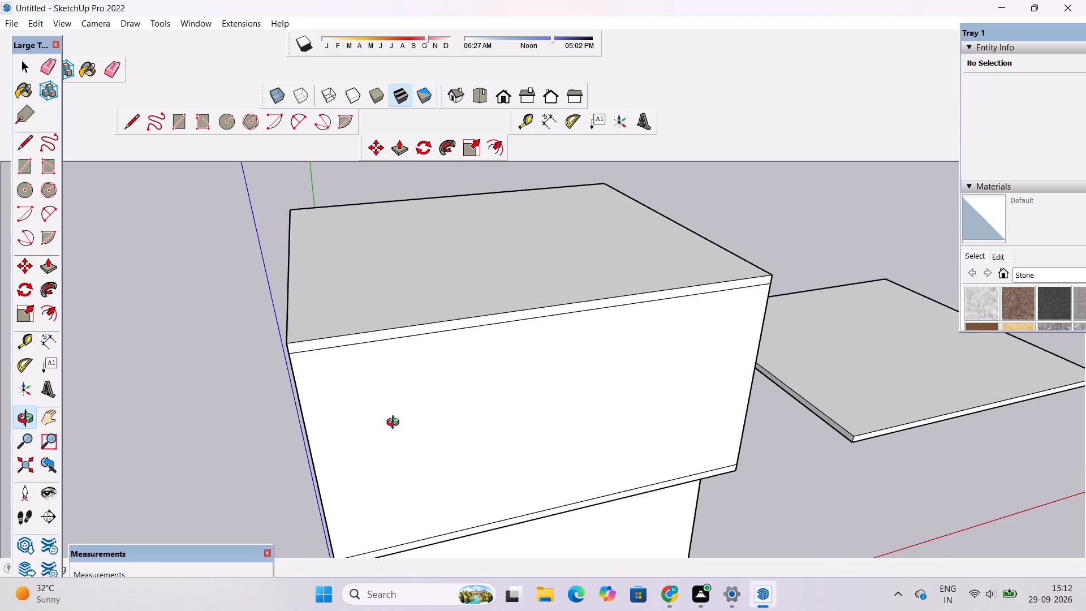
scroll(395, 438, "down", 1)
left_click_drag(408, 451, 397, 418)
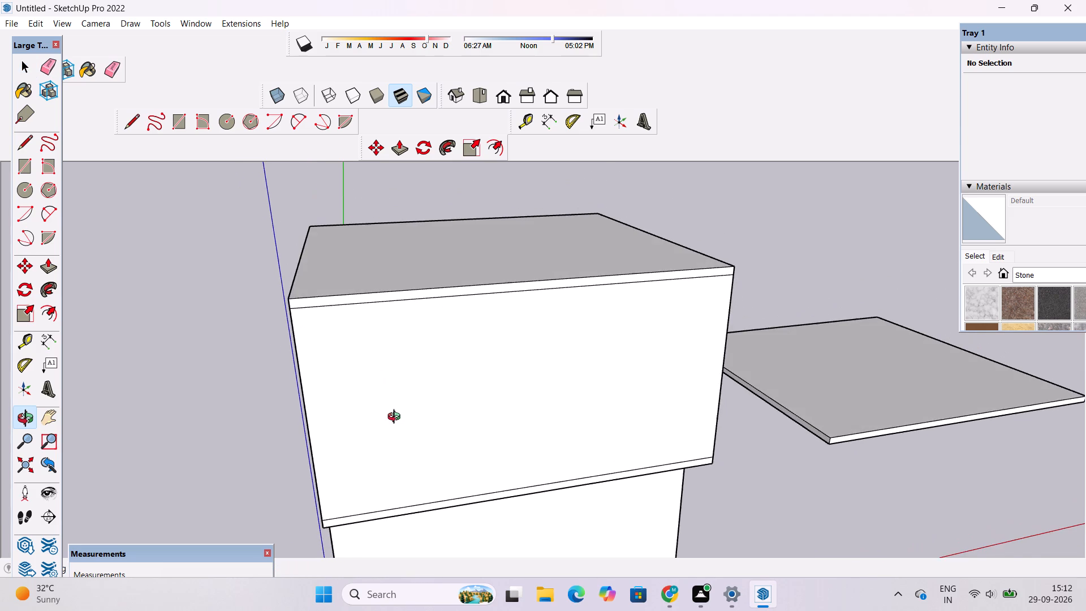
left_click_drag(397, 418, 397, 449, "shift")
scroll(389, 442, "up", 1)
left_click_drag(354, 439, 473, 405)
scroll(472, 401, "up", 4)
left_click_drag(622, 365, 443, 383)
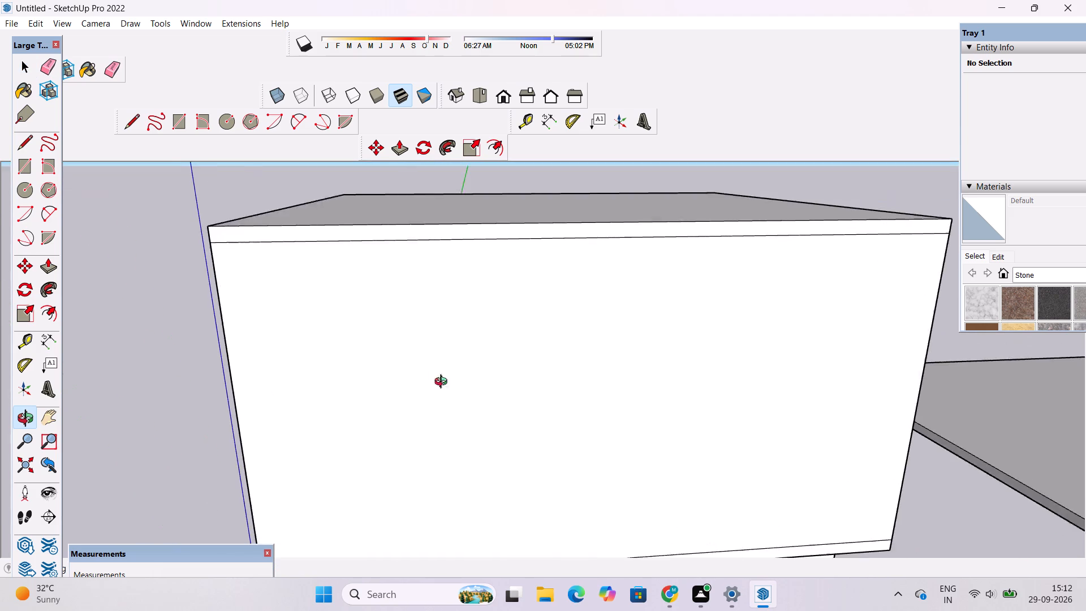
left_click_drag(443, 383, 413, 386)
Inspect the upper storey's side wall and the full front of both storeys at eye level.
scroll(361, 395, "down", 5)
left_click_drag(351, 406, 446, 402, "shift")
left_click_drag(333, 402, 663, 375)
scroll(624, 371, "up", 3)
left_click_drag(658, 364, 580, 370, "shift")
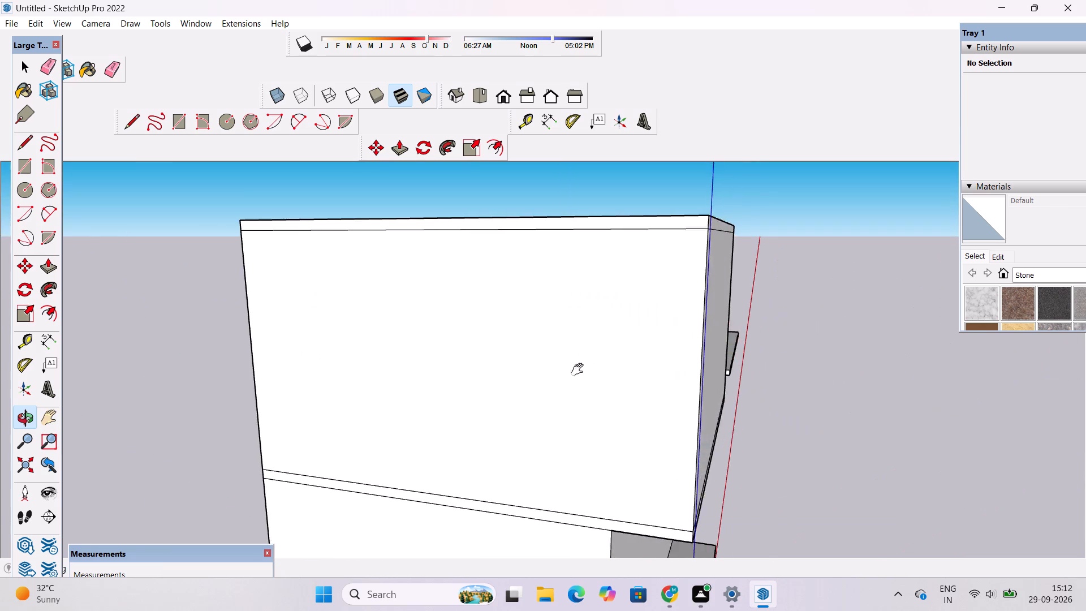
left_click_drag(580, 370, 427, 380, "shift")
scroll(371, 396, "down", 5)
left_click_drag(579, 346, 335, 296)
scroll(378, 387, "up", 3)
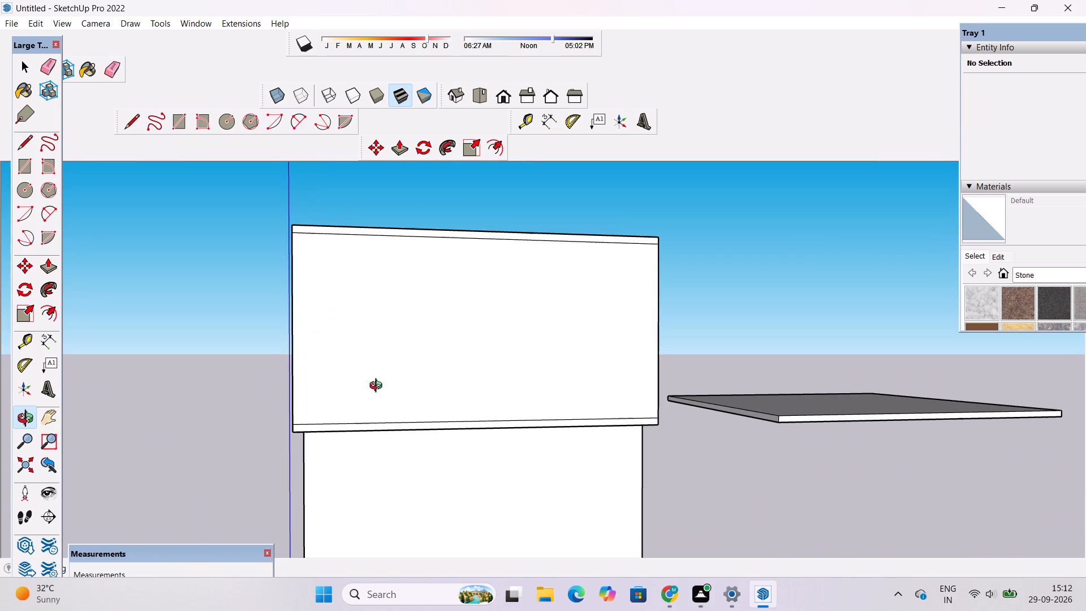
scroll(378, 389, "down", 4)
left_click_drag(518, 427, 492, 294)
left_click_drag(492, 294, 524, 449)
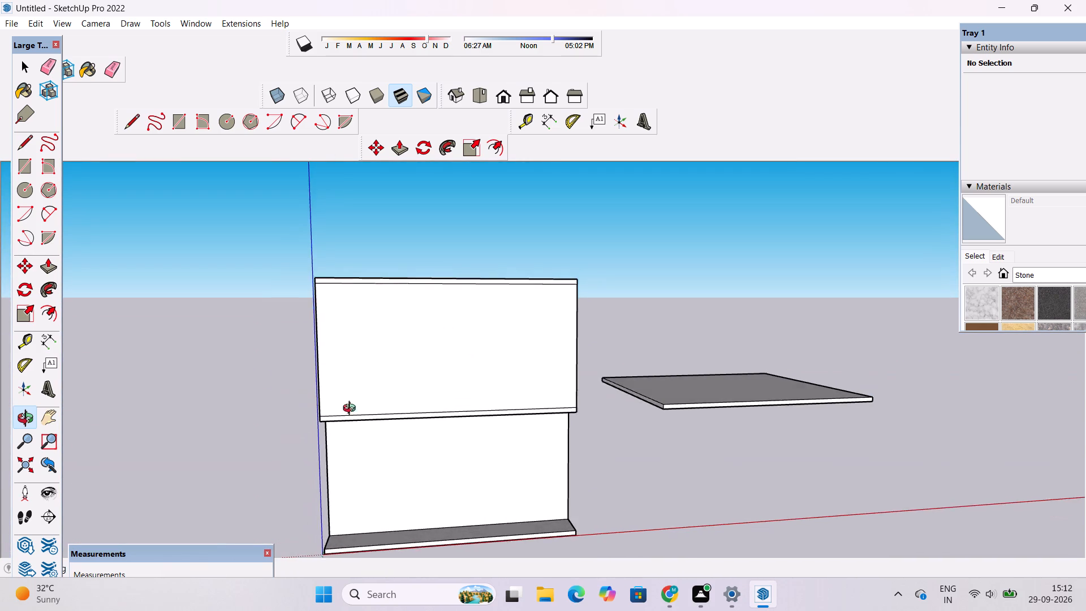
Examine the building's back and side faces, including the slab bands between the storeys.
scroll(248, 375, "up", 4)
left_click_drag(207, 362, 873, 391)
scroll(817, 382, "up", 4)
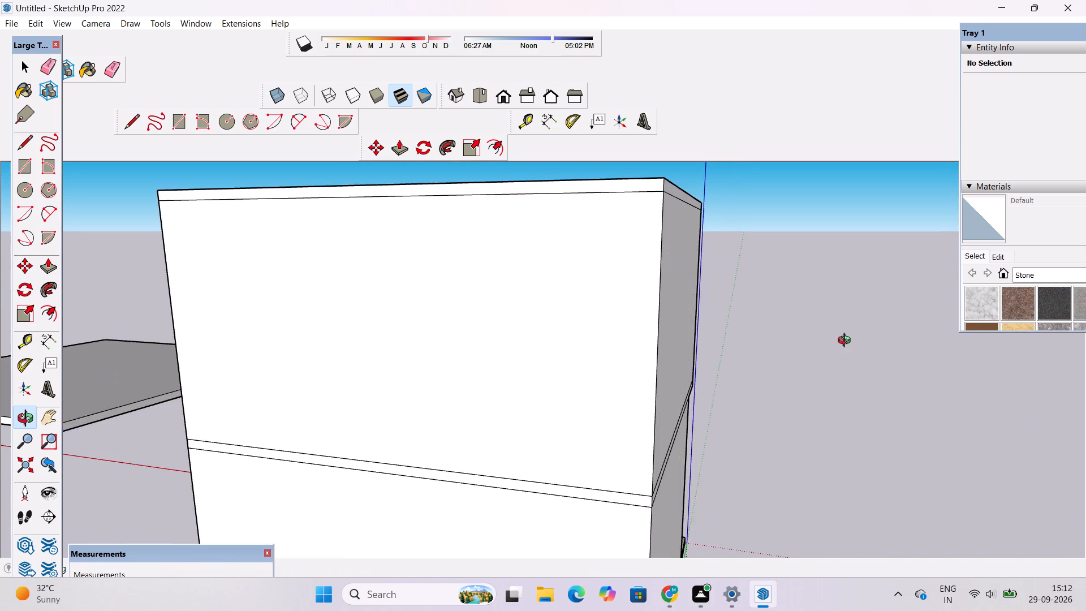
left_click_drag(852, 337, 304, 363)
scroll(191, 354, "down", 5)
left_click_drag(626, 347, 609, 342)
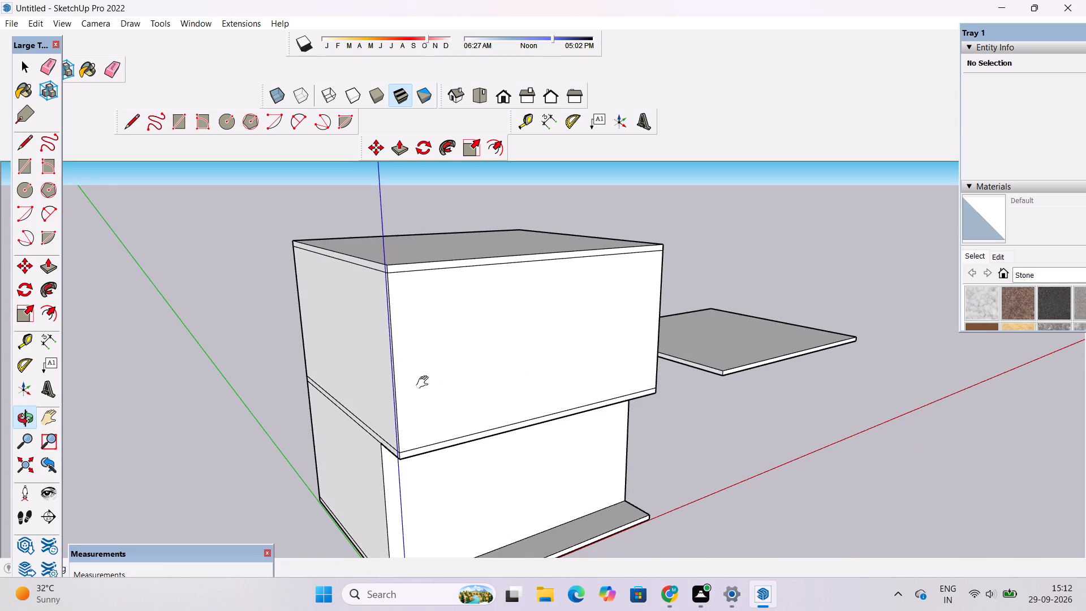
left_click_drag(419, 382, 475, 386, "shift")
left_click_drag(382, 392, 572, 390)
left_click_drag(546, 390, 391, 427, "shift")
scroll(367, 416, "down", 5)
left_click_drag(533, 389, 354, 343)
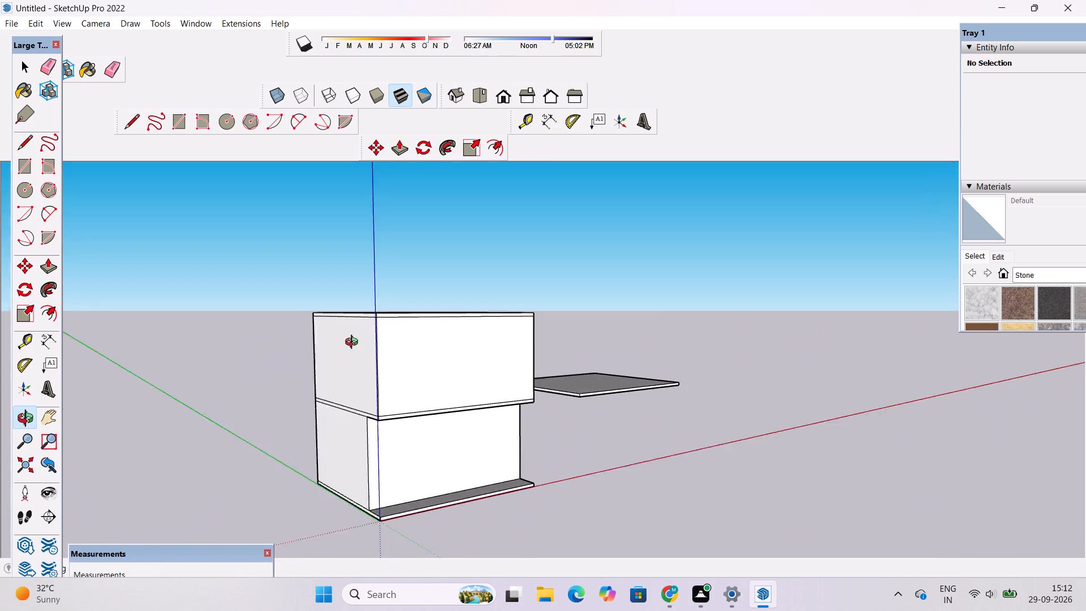
left_click_drag(354, 343, 339, 342)
scroll(322, 366, "up", 4)
left_click_drag(340, 381, 472, 413)
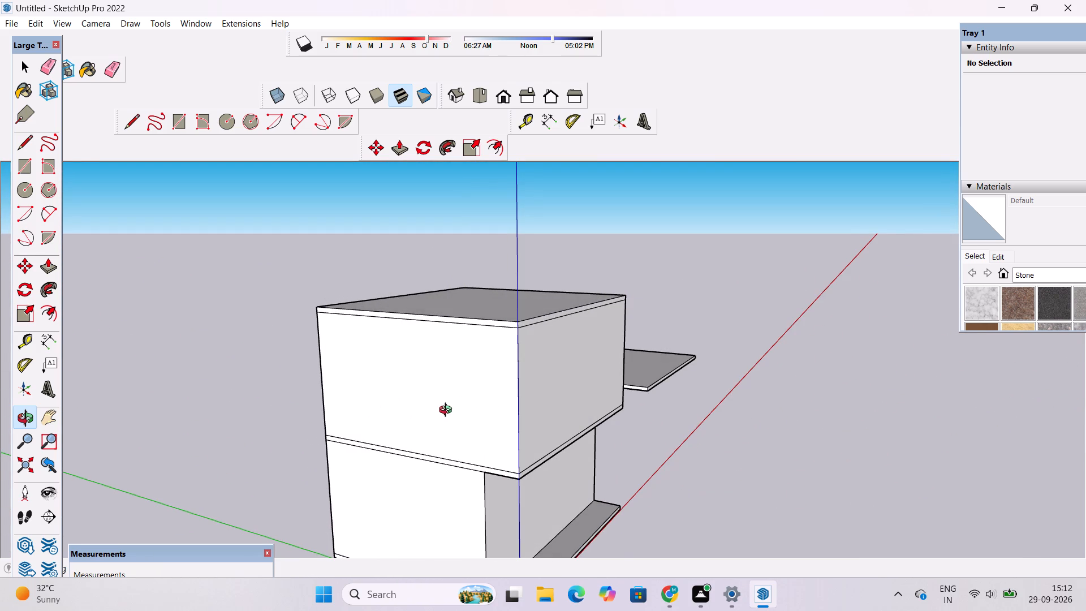
Review the whole two-storey building with its roof, front overhang and base slab from several angles.
scroll(585, 392, "up", 3)
left_click_drag(610, 386, 342, 343, "shift")
scroll(354, 352, "down", 4)
left_click_drag(489, 355, 389, 358)
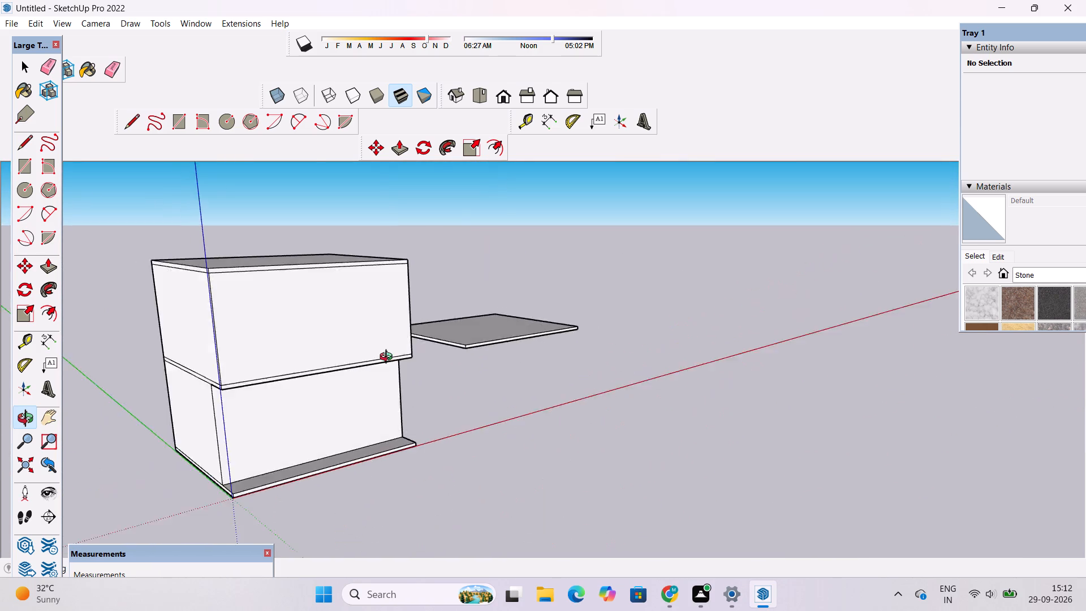
left_click_drag(389, 358, 290, 354)
scroll(268, 344, "up", 2)
left_click_drag(268, 344, 262, 380, "shift")
scroll(261, 388, "up", 1)
left_click_drag(242, 402, 291, 403)
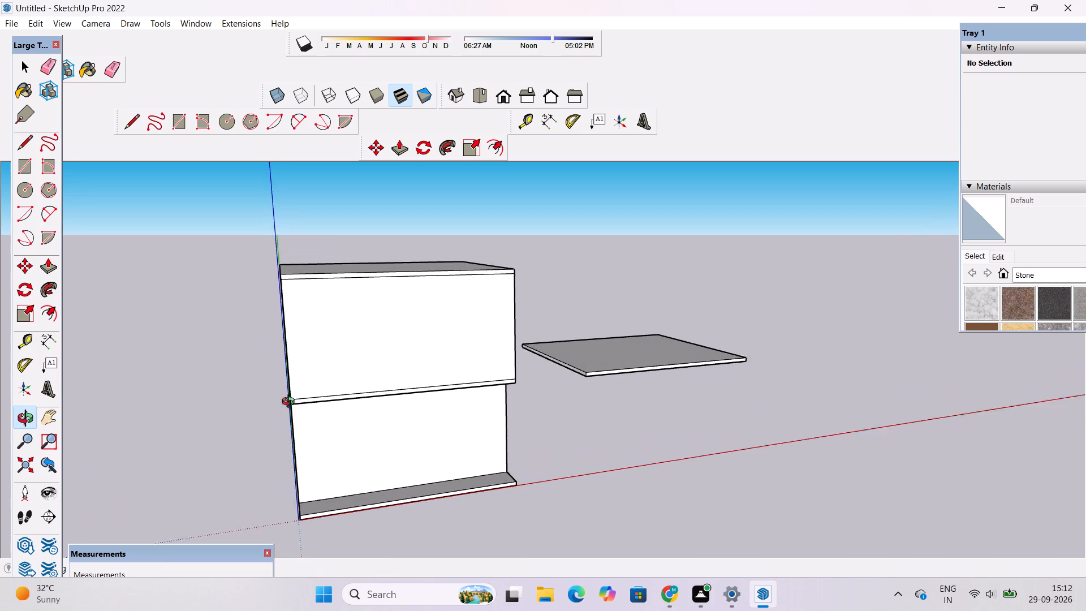
left_click_drag(291, 403, 422, 398)
scroll(402, 328, "up", 4)
left_click_drag(403, 322, 274, 368)
scroll(273, 367, "down", 4)
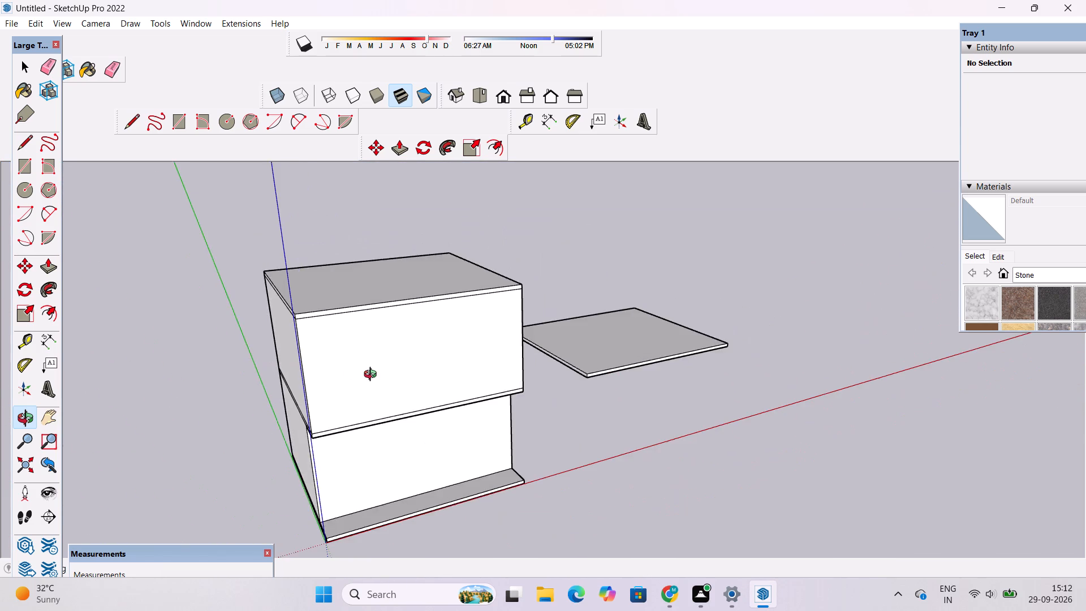
left_click_drag(380, 377, 285, 383)
left_click_drag(359, 366, 264, 393, "shift")
Move the spare slab more than 44' along the red axis, farther away from the building.
key("space")
left_click(605, 372)
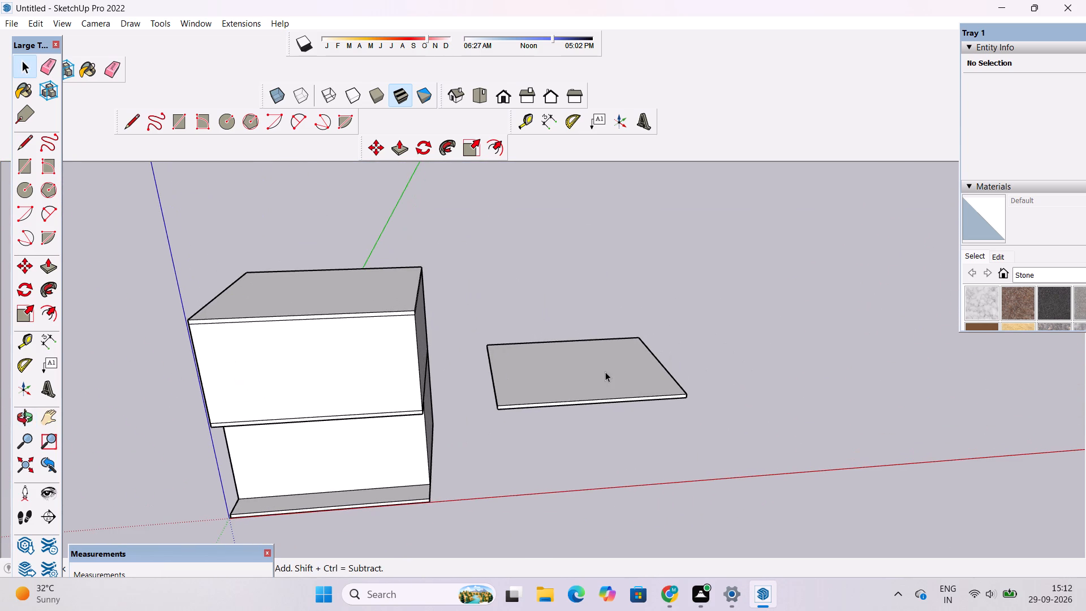
key("m")
scroll(551, 411, "up", 4)
scroll(481, 421, "up", 4)
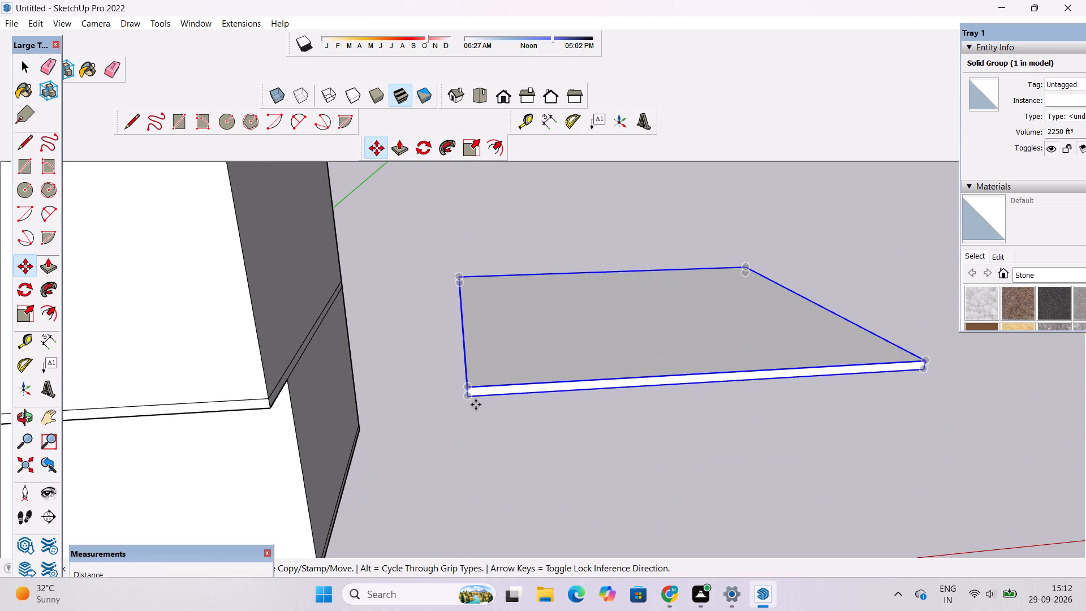
left_click(470, 397)
scroll(551, 401, "down", 8)
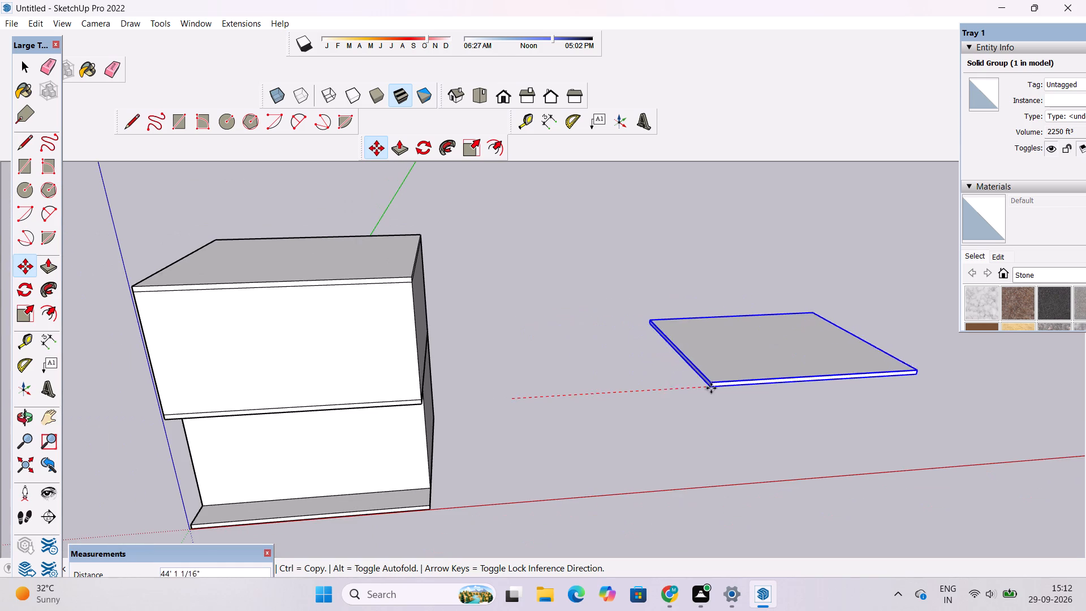
left_click(726, 388)
key("space")
key("o")
scroll(533, 367, "down", 4)
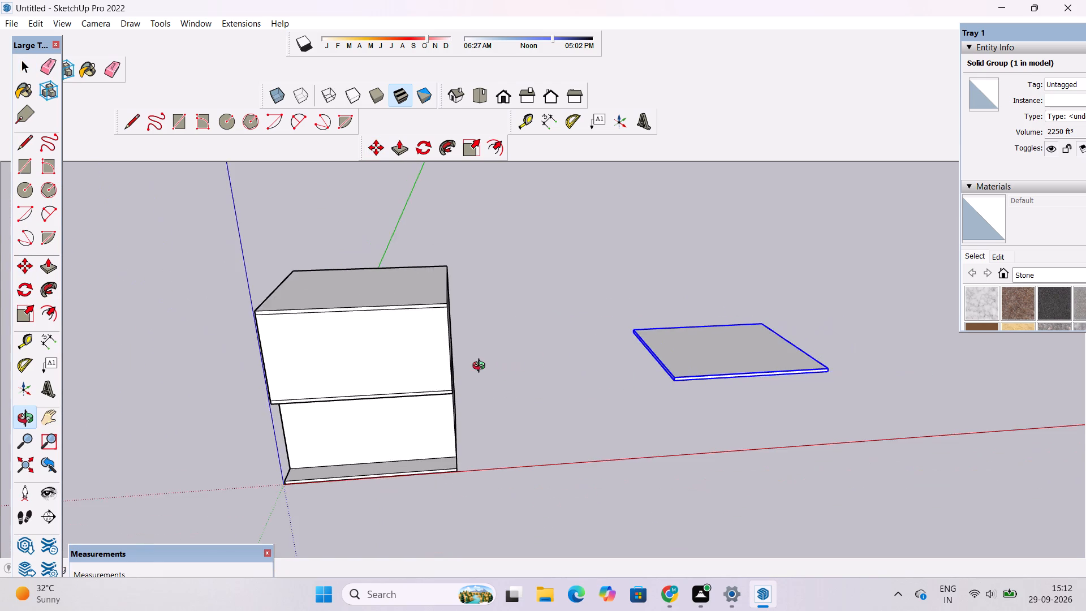
Review the two-storey building and the spare slab together from a raised front view.
left_click_drag(481, 367, 493, 386)
scroll(358, 404, "up", 3)
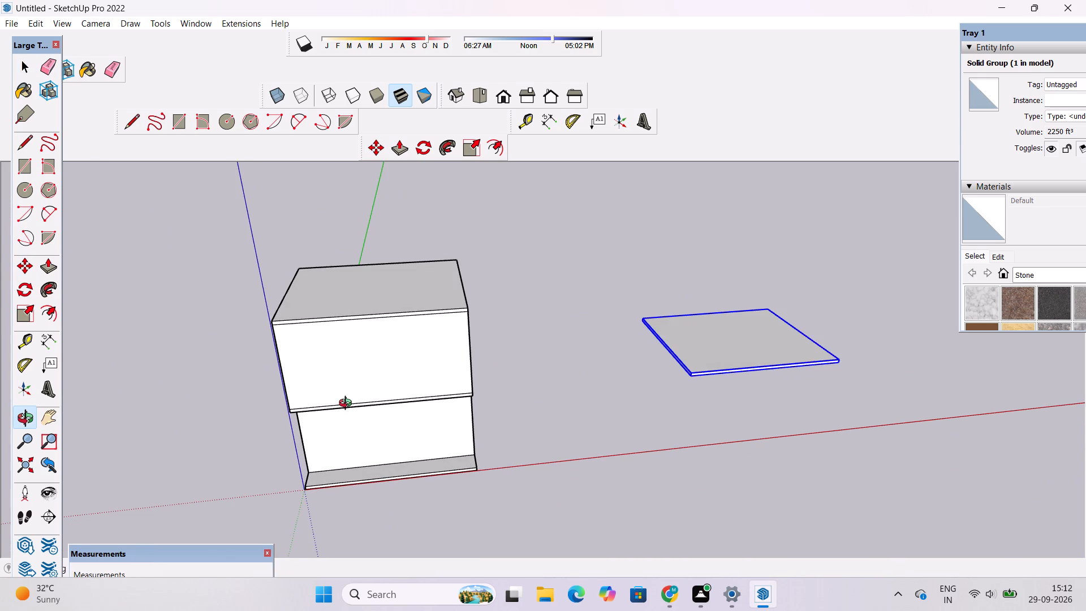
scroll(348, 405, "down", 2)
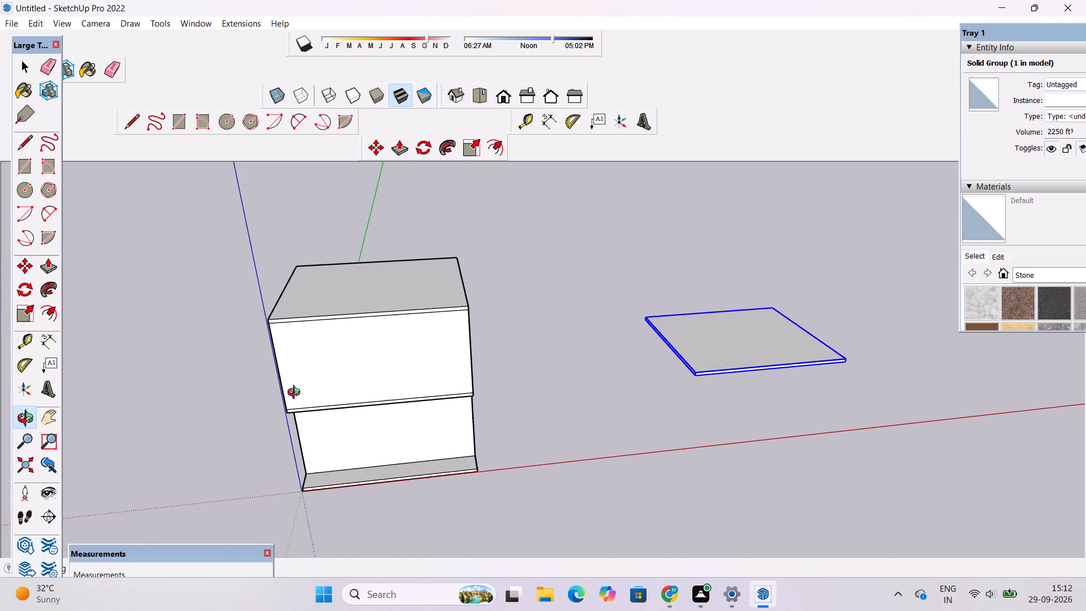
scroll(296, 394, "up", 3)
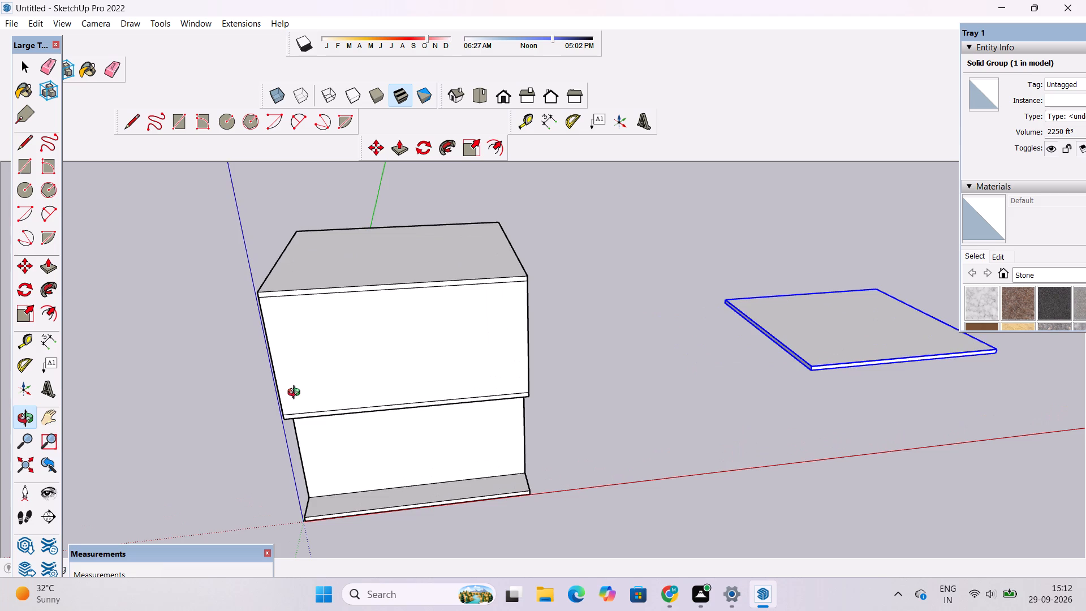
left_click_drag(296, 394, 322, 422, "shift")
scroll(322, 424, "up", 4)
left_click_drag(319, 422, 249, 362)
scroll(248, 363, "down", 4)
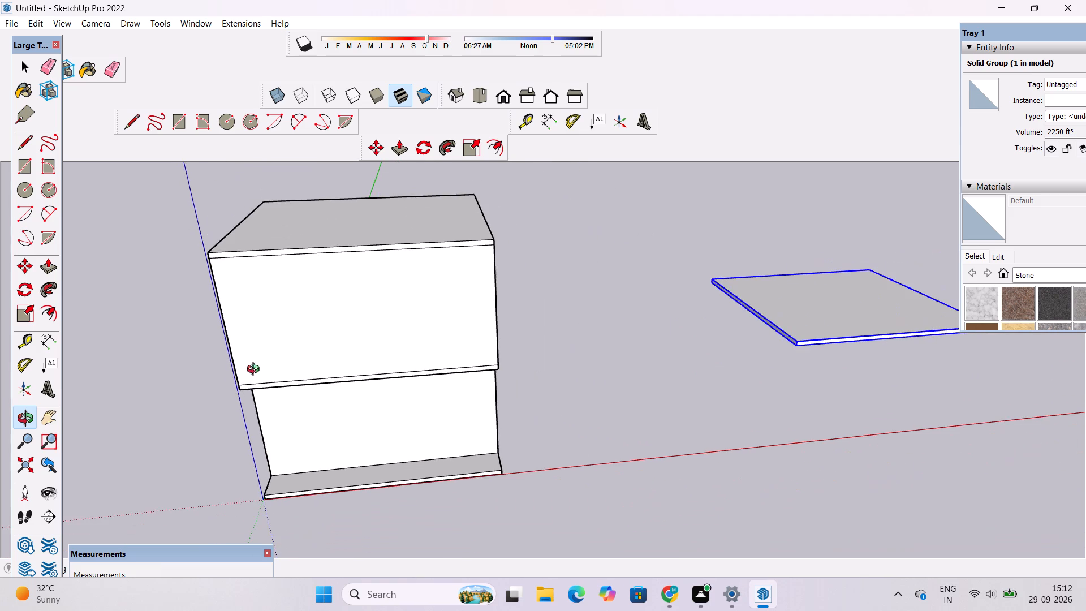
left_click_drag(324, 364, 301, 364, "shift")
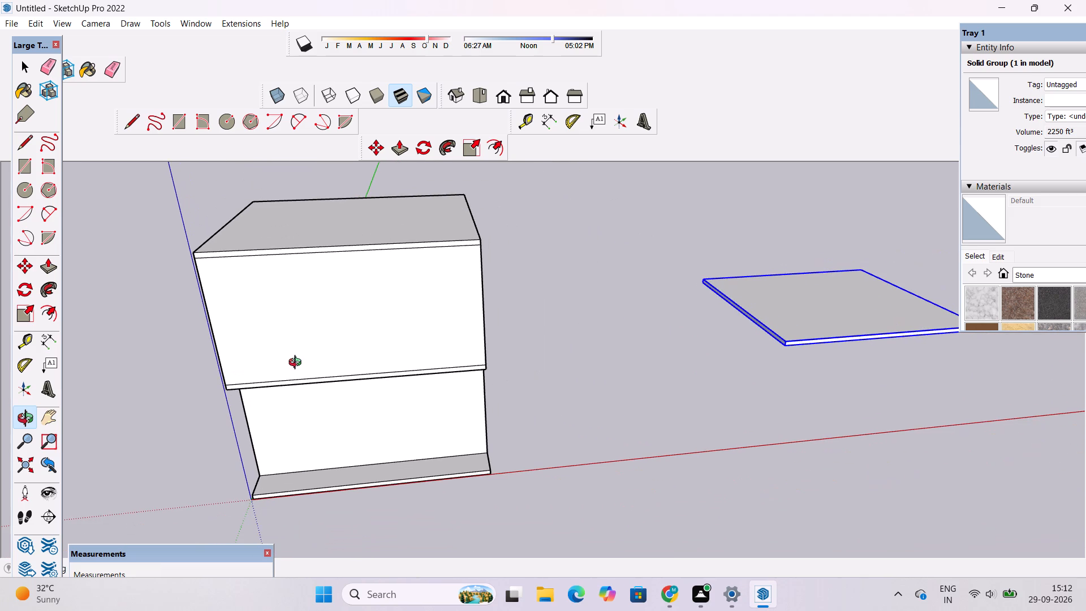
Move the entire two-storey building about 23' 4" along the red axis, away from the origin, using its front base corner.
key("space")
left_click(312, 356)
double_click(312, 356)
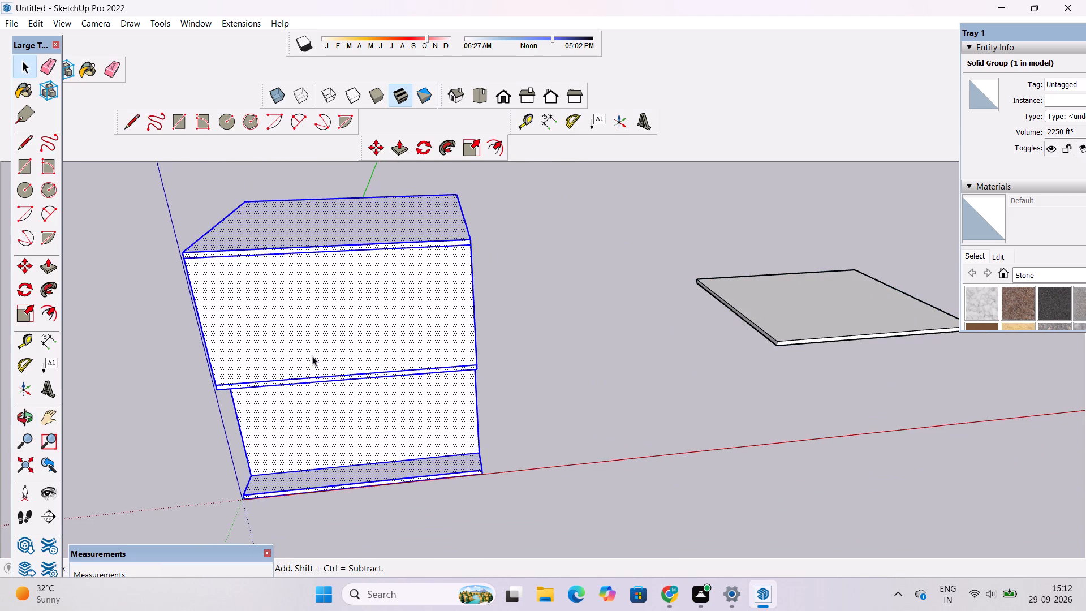
key("m")
scroll(477, 487, "up", 3)
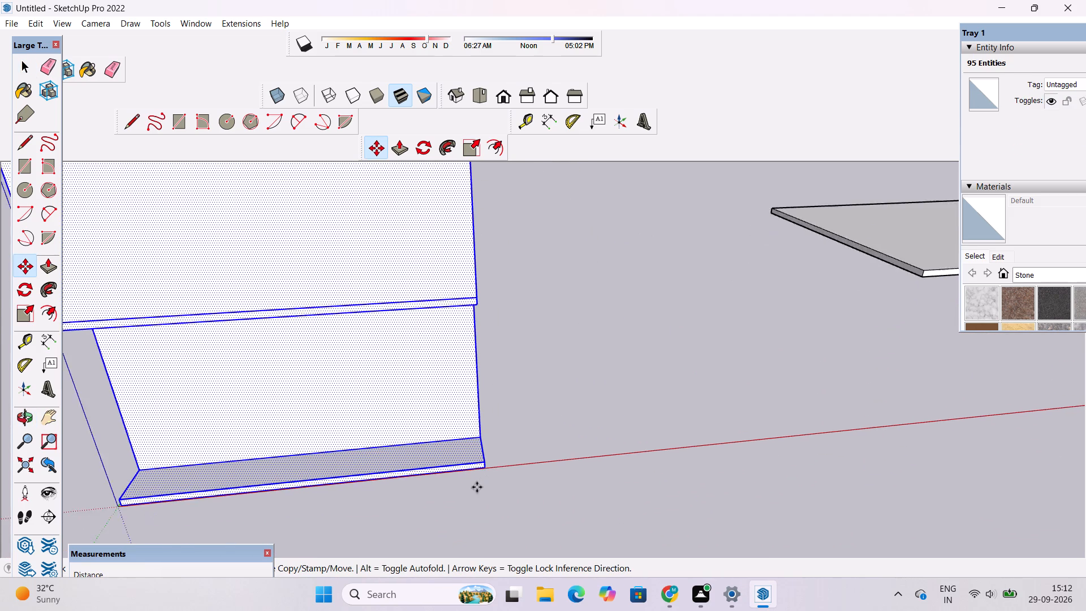
scroll(477, 487, "up", 8)
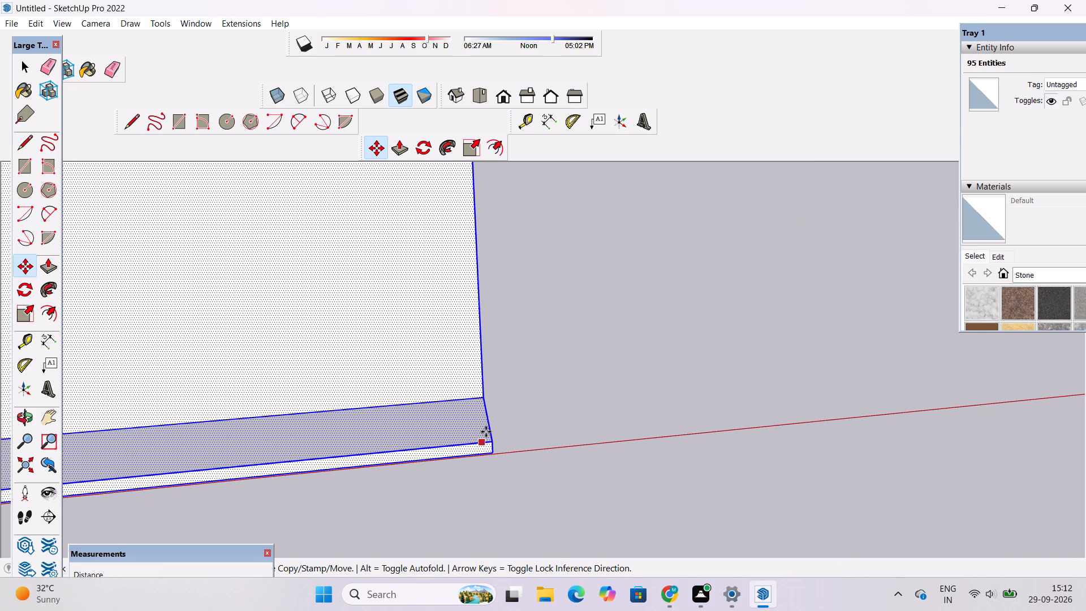
left_click(492, 451)
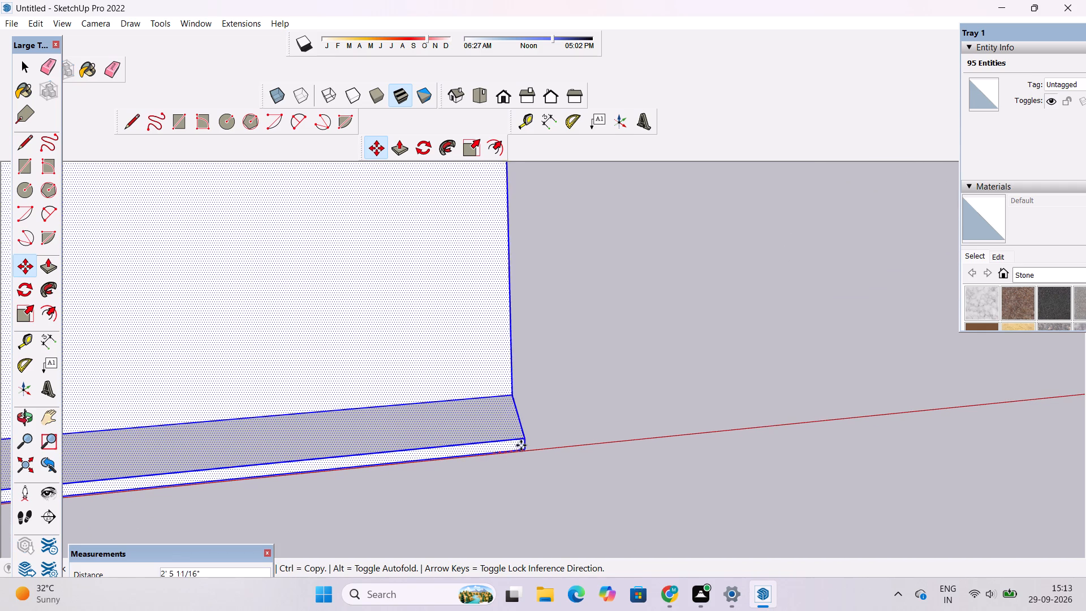
scroll(488, 461, "down", 9)
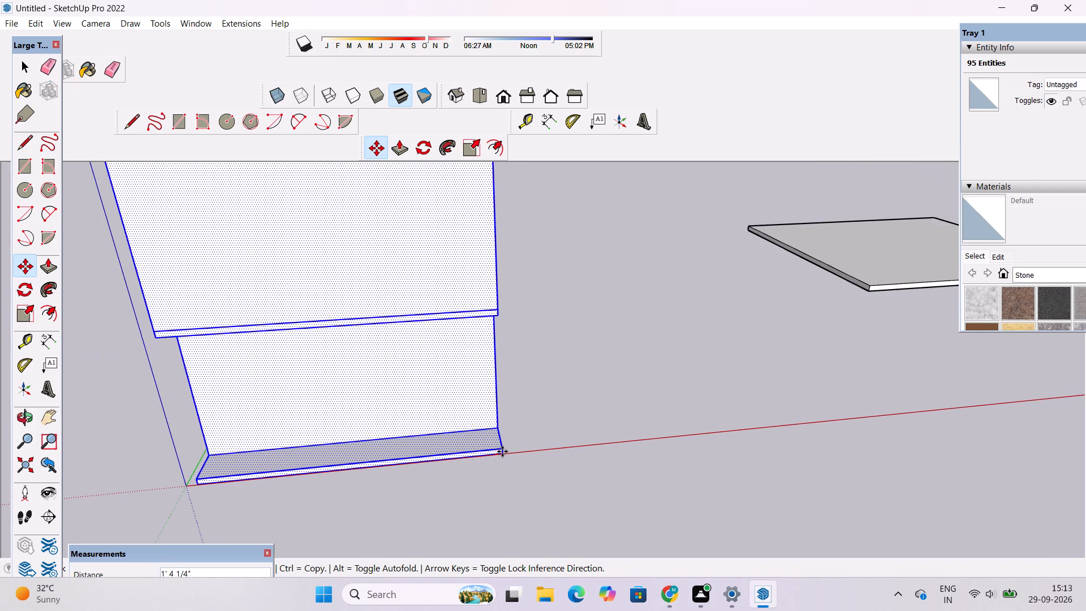
scroll(502, 451, "up", 1)
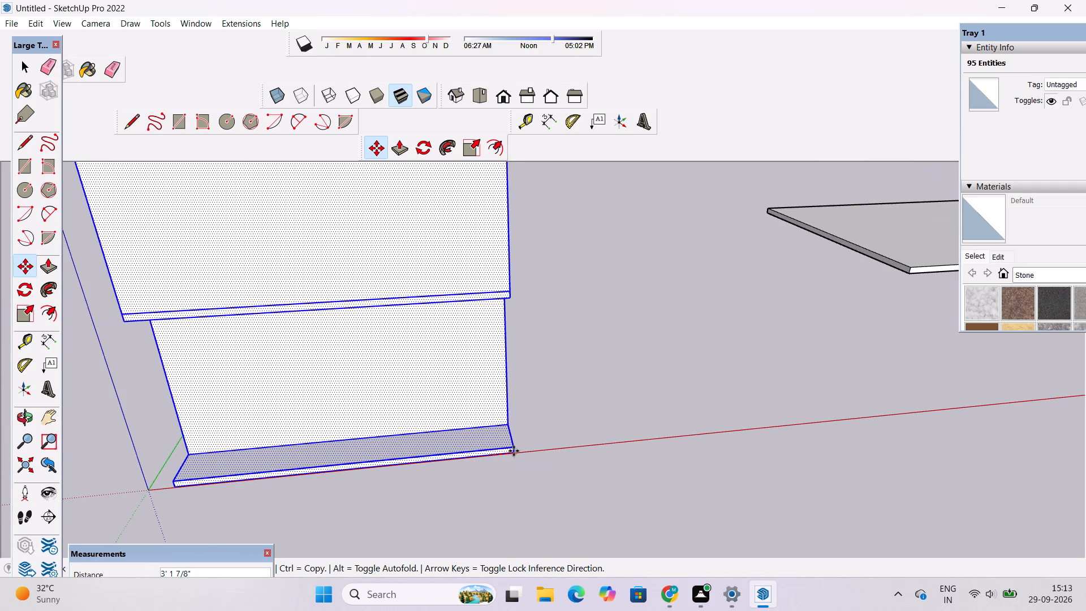
scroll(514, 451, "up", 1)
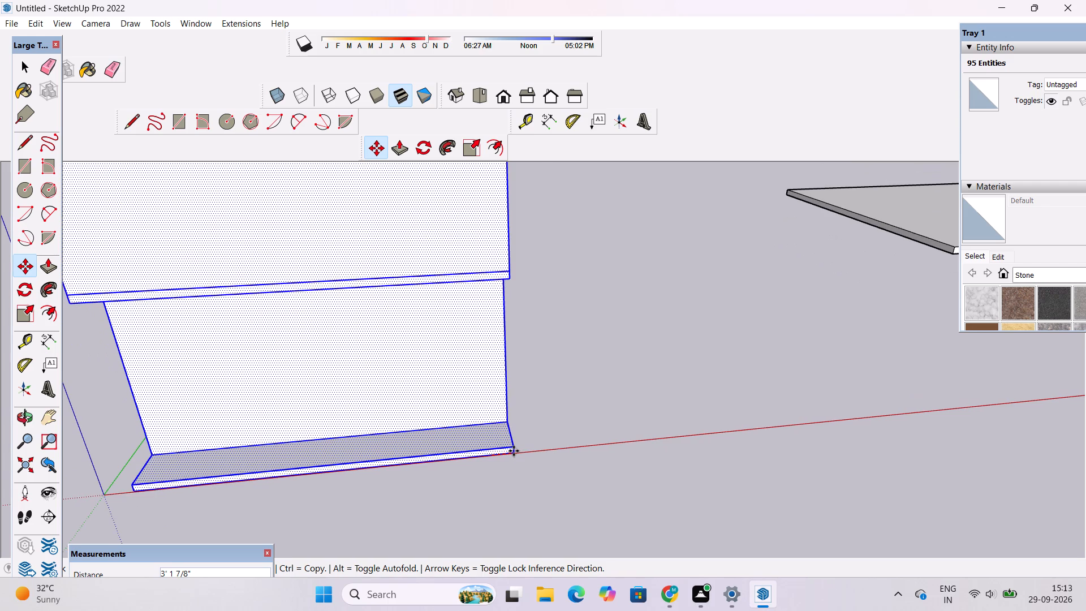
left_click(648, 439)
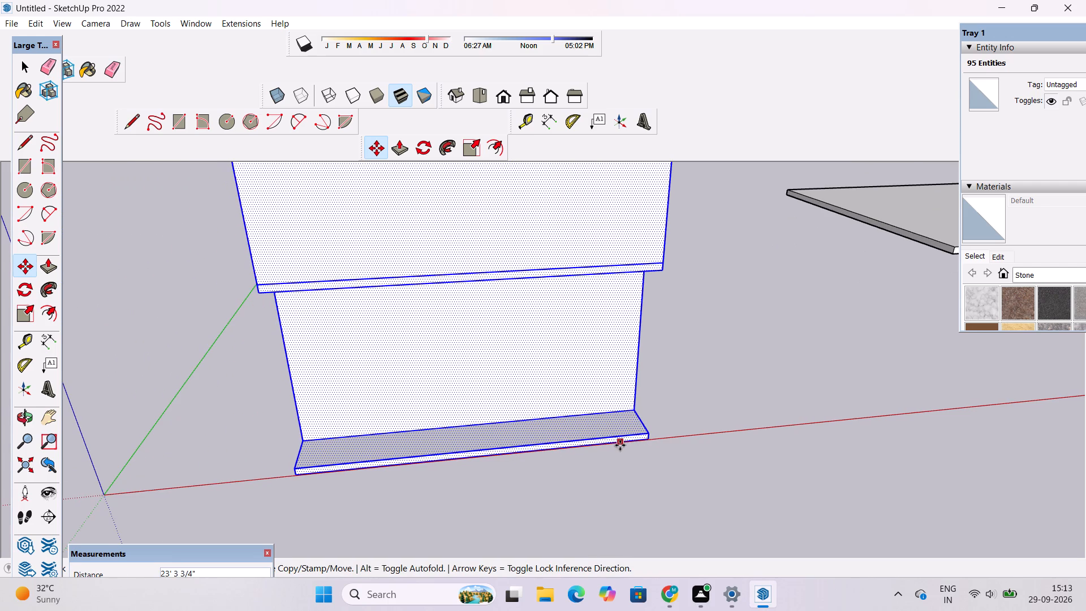
Check the moved building's base along the red axis and its front corner, and clear the selection.
key("o")
left_click_drag(551, 434, 551, 459, "shift")
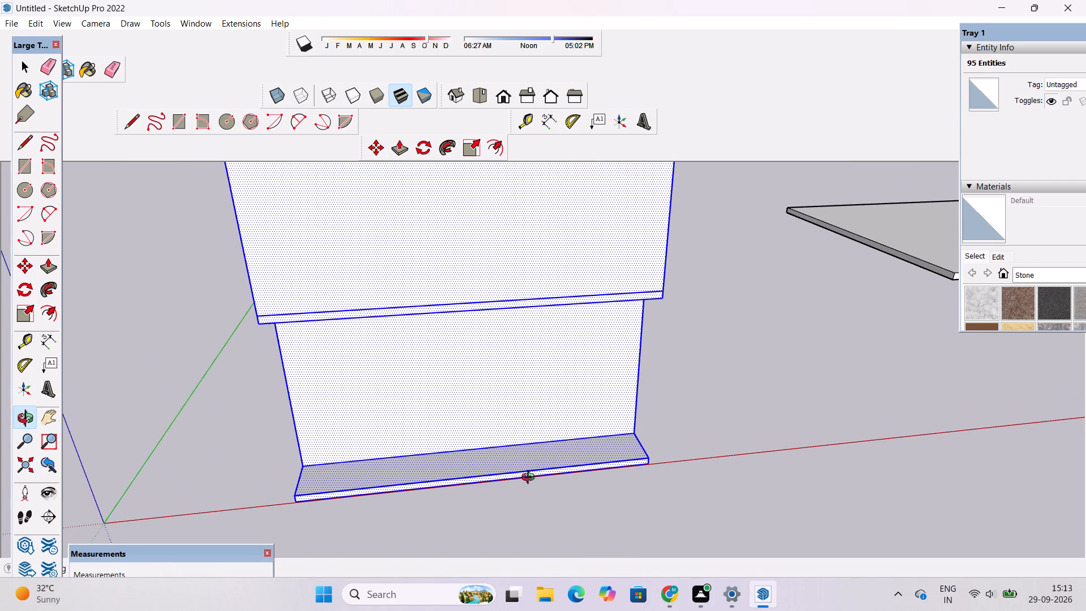
scroll(529, 479, "up", 3)
left_click_drag(511, 480, 510, 473)
scroll(507, 463, "down", 5)
scroll(505, 467, "up", 3)
left_click_drag(505, 467, 497, 483, "shift")
key("space")
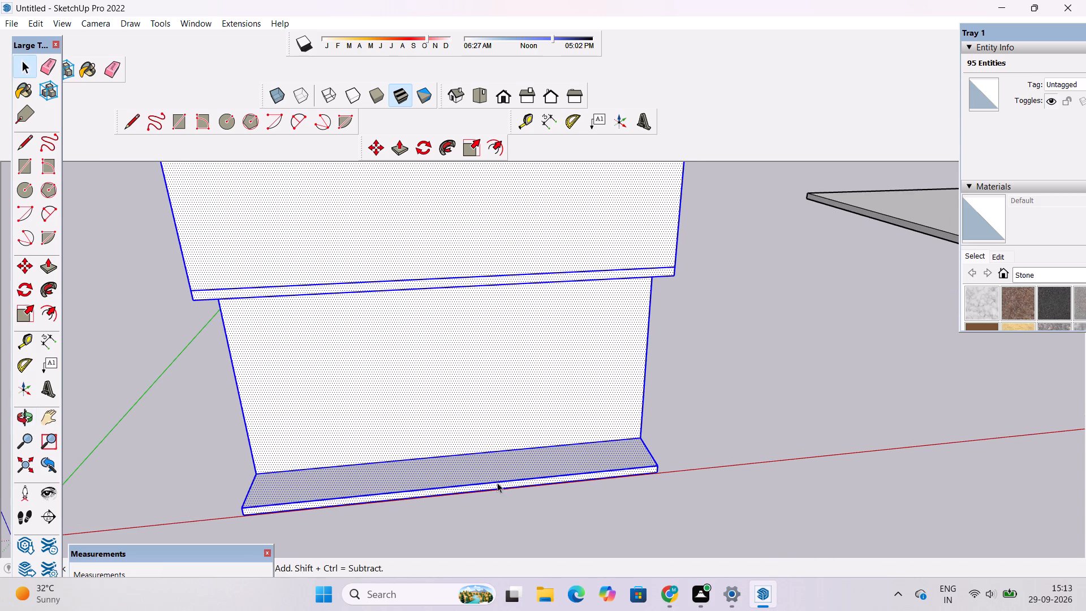
type("o")
scroll(480, 474, "down", 5)
left_click_drag(446, 467, 579, 430)
left_click_drag(573, 438, 554, 446, "shift")
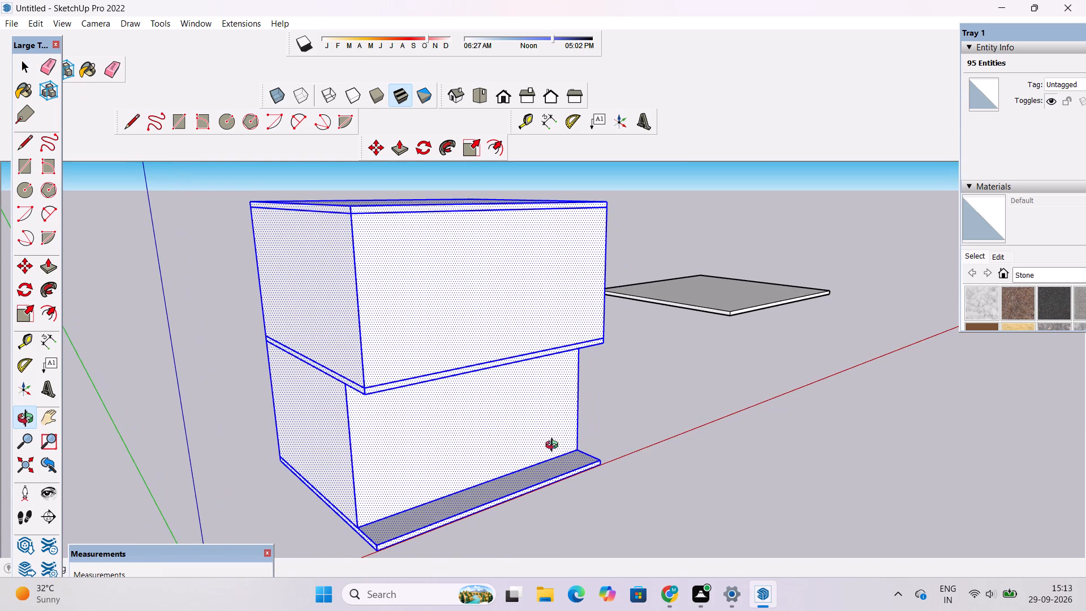
key("space")
left_click(620, 406)
Examine the lower storey's front end, the base slab's projecting edge and the upper storey's overhang up close.
scroll(597, 415, "up", 3)
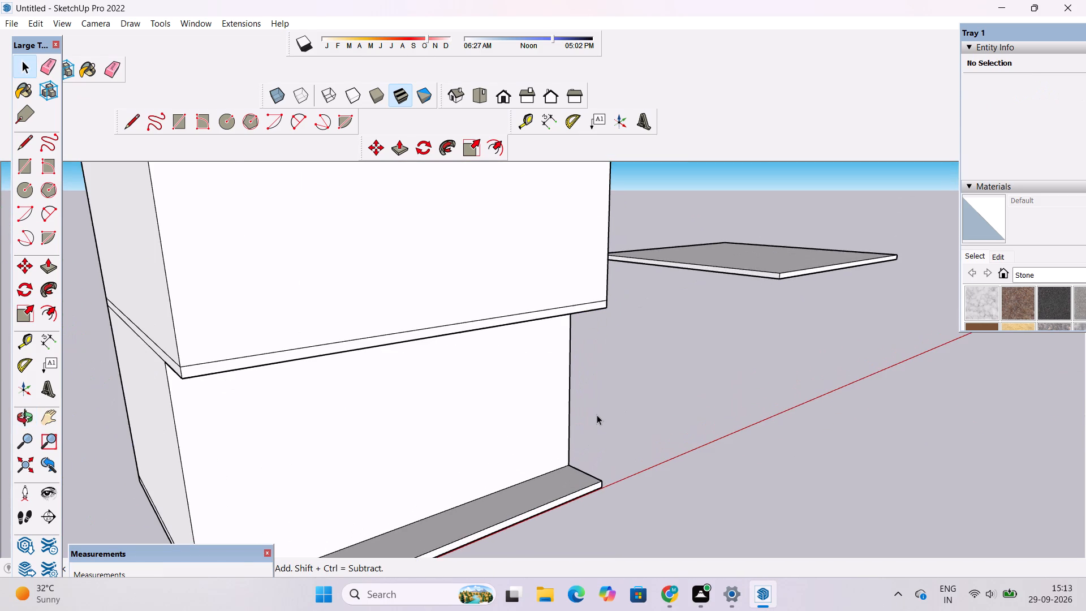
scroll(592, 418, "down", 2)
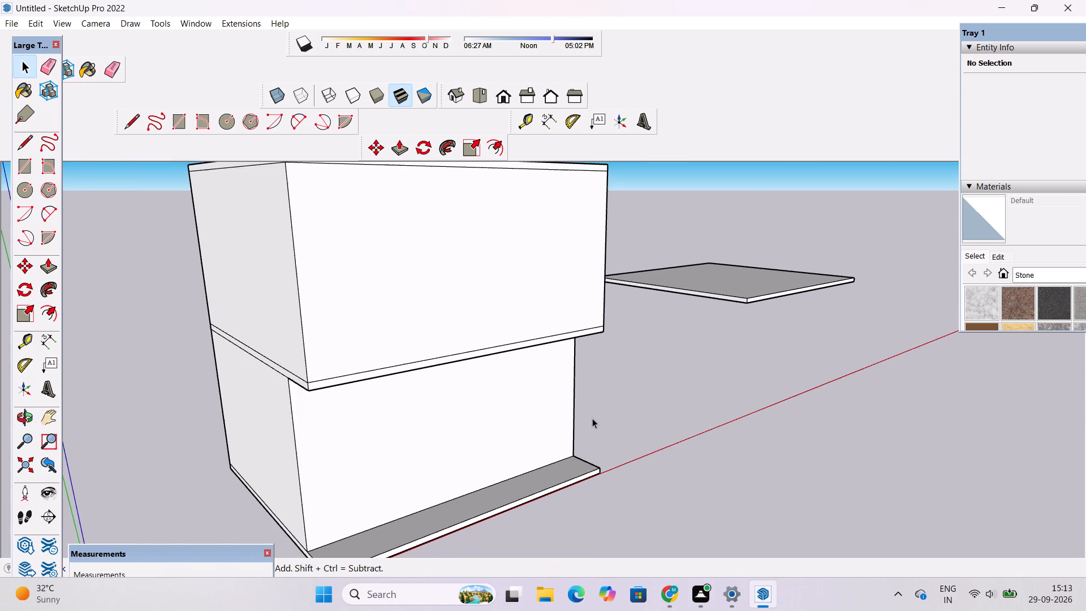
scroll(592, 418, "down", 1)
scroll(592, 418, "up", 3)
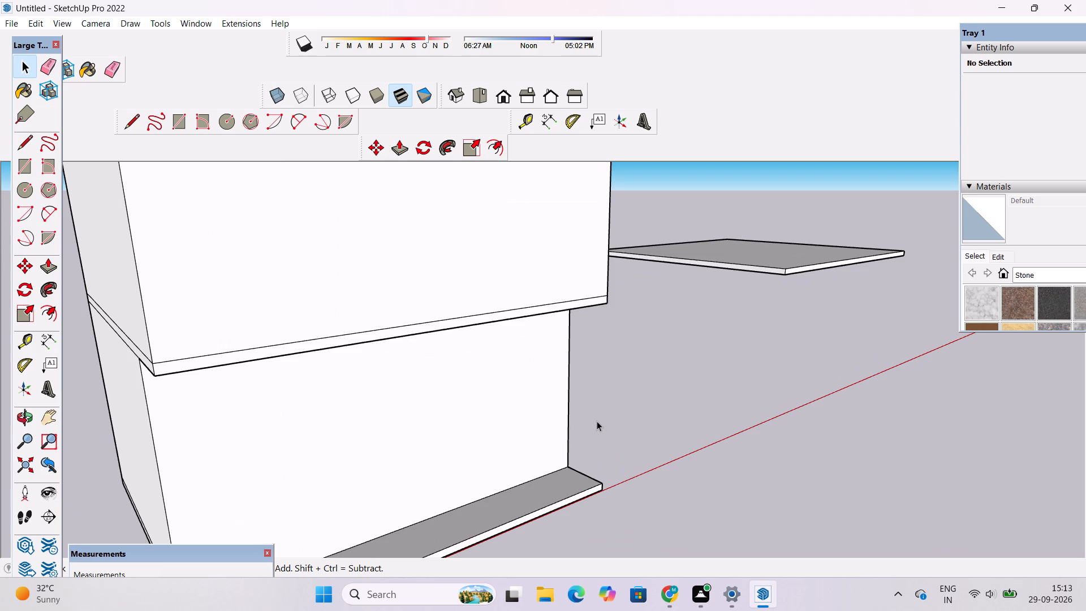
scroll(597, 421, "up", 1)
key("o")
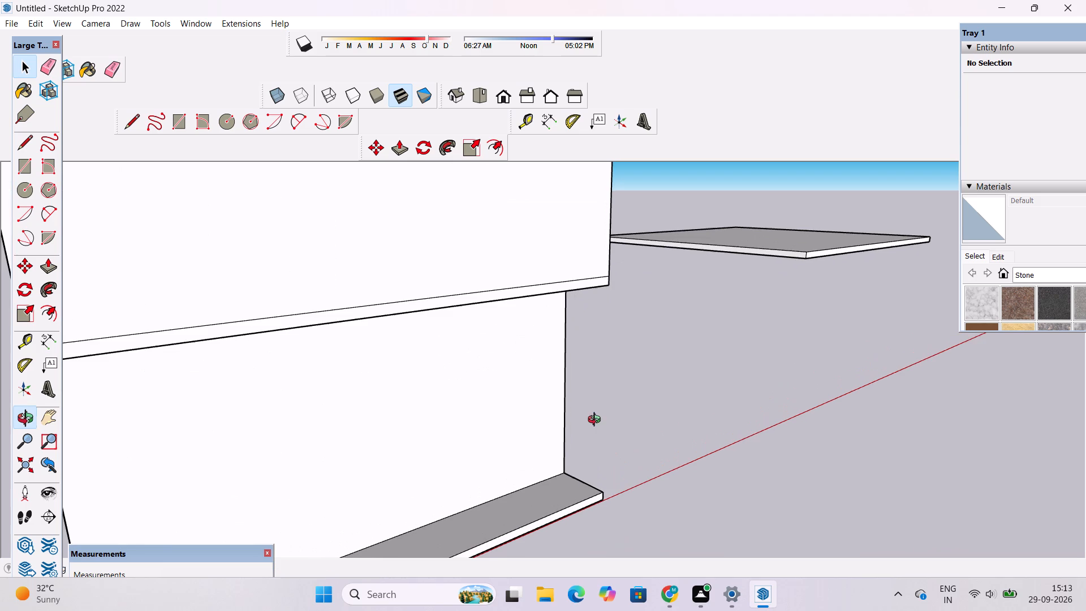
scroll(598, 423, "down", 5)
left_click_drag(603, 440, 585, 480, "shift")
scroll(572, 455, "up", 3)
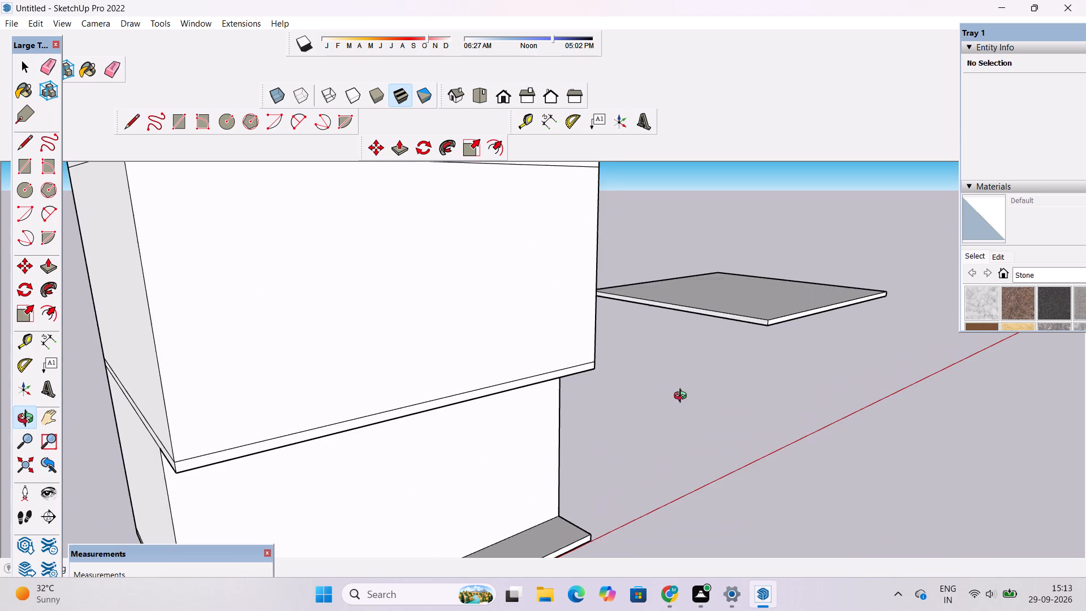
Inspect the building's roof slab and the upper storey's side and front from above and at eye level.
left_click_drag(683, 397, 497, 415)
scroll(485, 416, "down", 5)
left_click_drag(517, 385, 546, 528, "shift")
scroll(542, 419, "up", 4)
left_click_drag(607, 410, 463, 393)
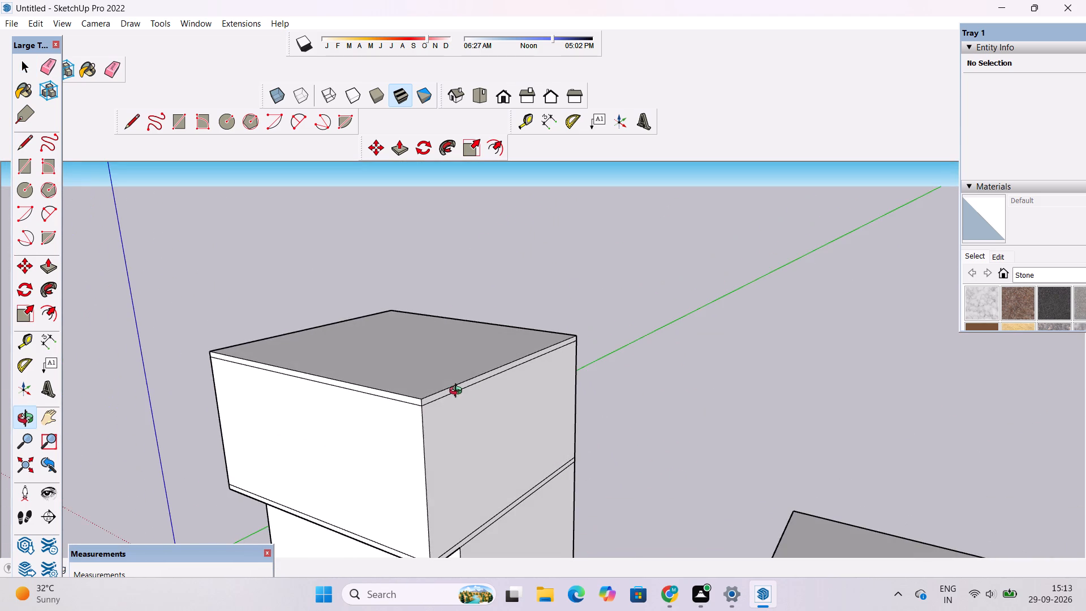
left_click_drag(428, 386, 598, 373, "shift")
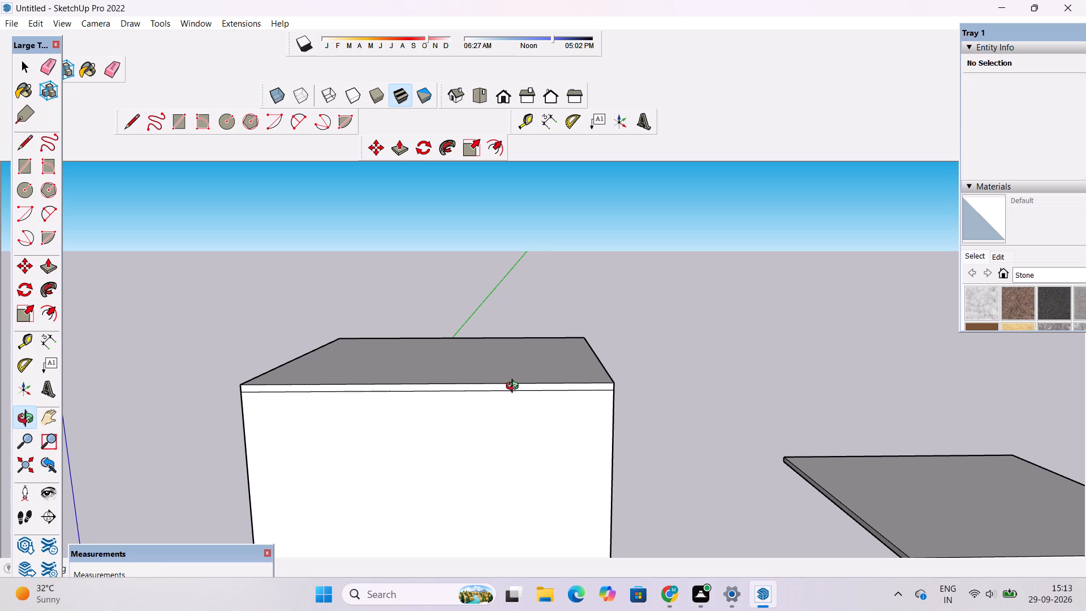
left_click_drag(517, 390, 516, 405, "shift")
scroll(514, 404, "up", 1)
left_click_drag(504, 423, 491, 383)
scroll(486, 369, "down", 5)
left_click_drag(472, 412, 472, 403, "shift")
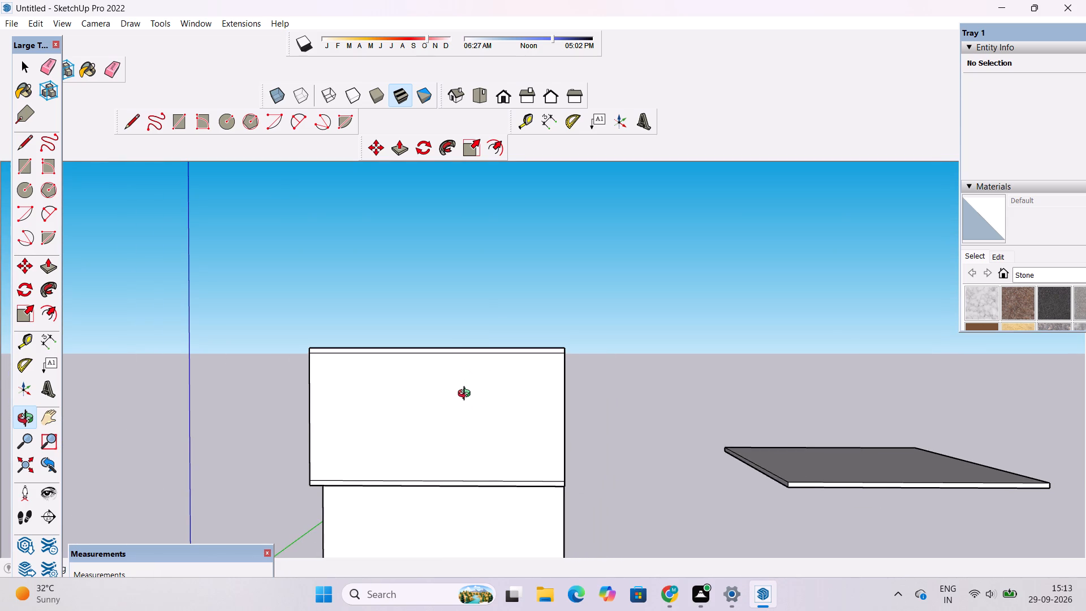
Examine the upper storey's front wall and the roof slab's front edge up close.
double_click(468, 406, "shift")
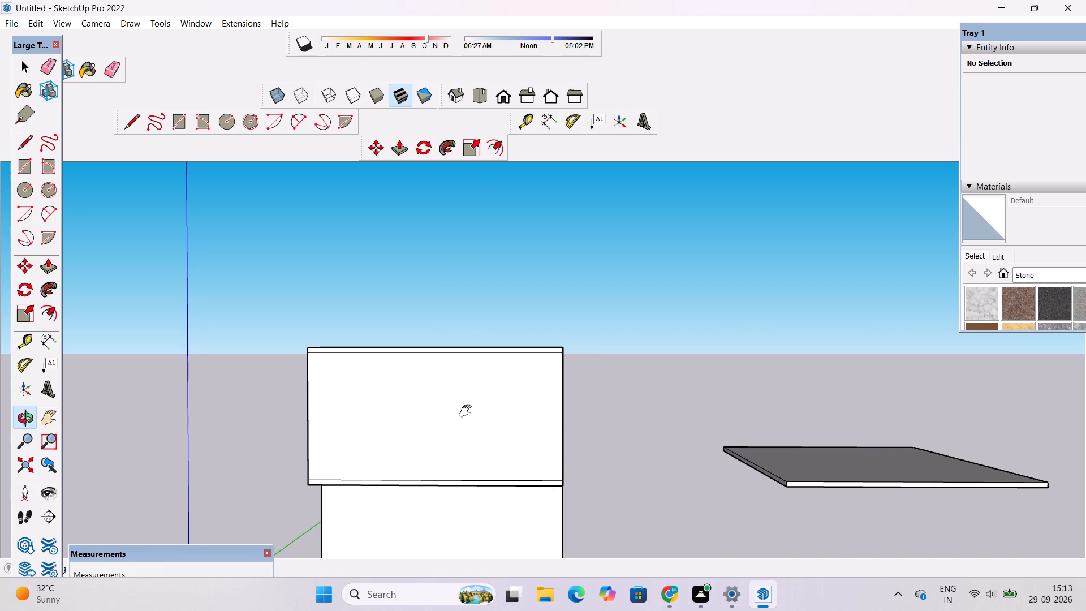
scroll(428, 385, "up", 2)
left_click_drag(429, 381, 430, 386)
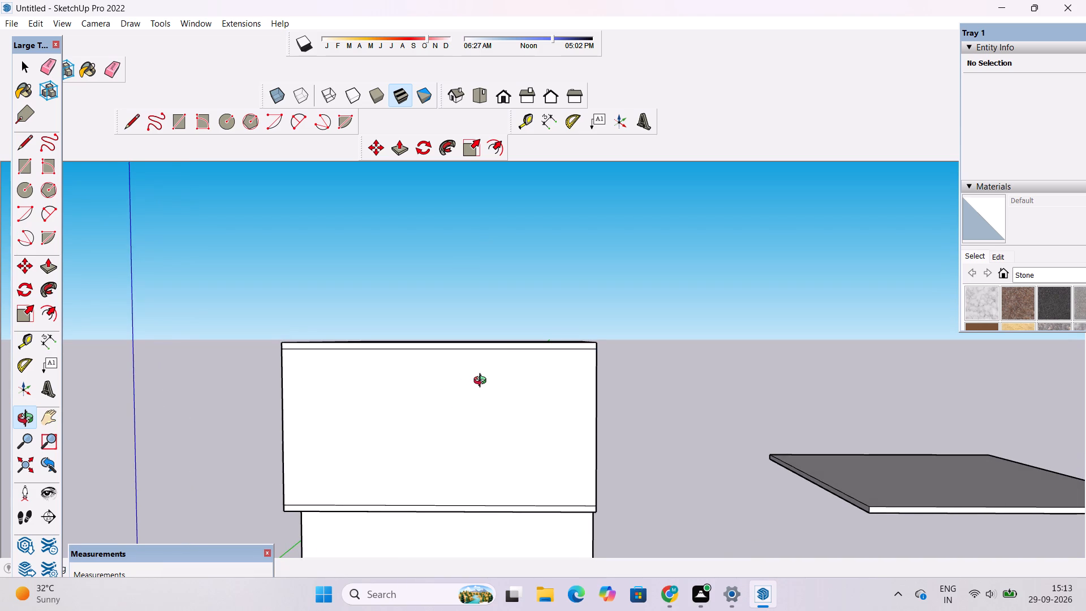
left_click_drag(479, 397, 476, 406)
scroll(459, 410, "up", 2)
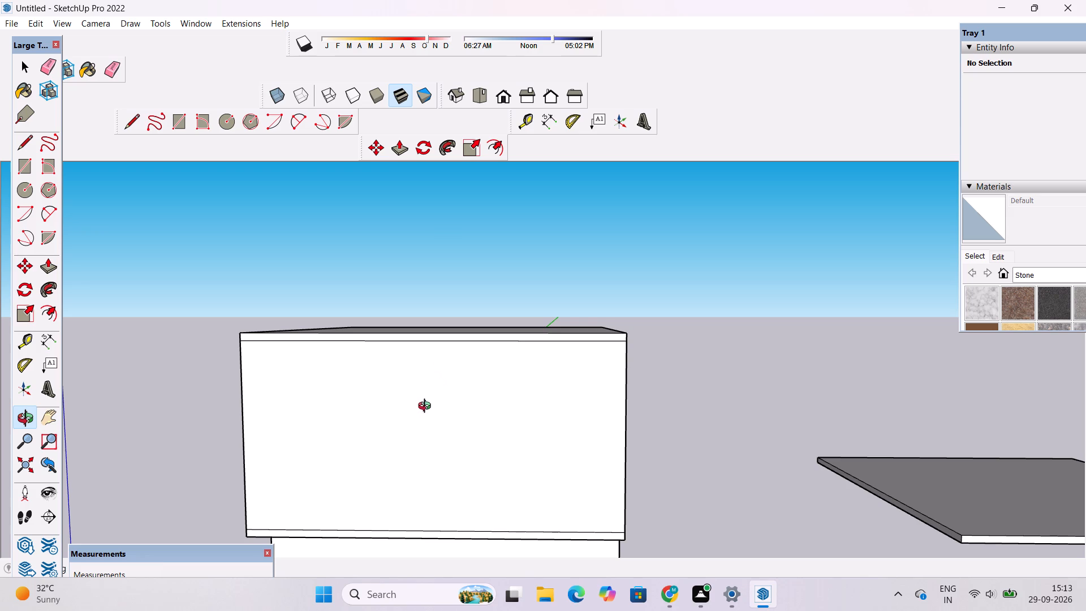
scroll(445, 393, "down", 3)
scroll(444, 390, "up", 3)
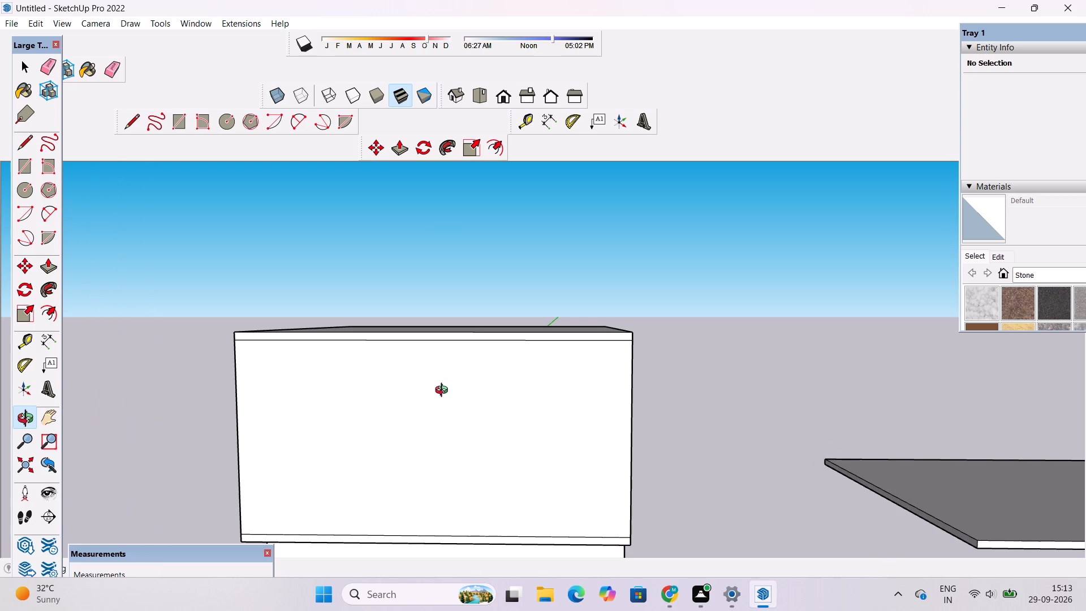
left_click_drag(470, 370, 470, 391)
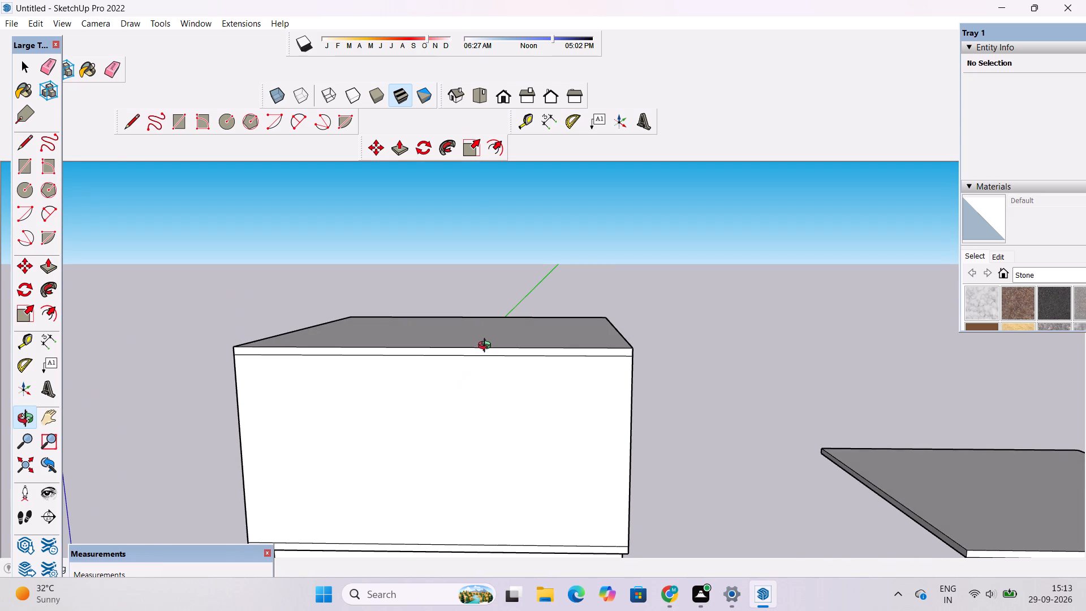
scroll(488, 363, "down", 2)
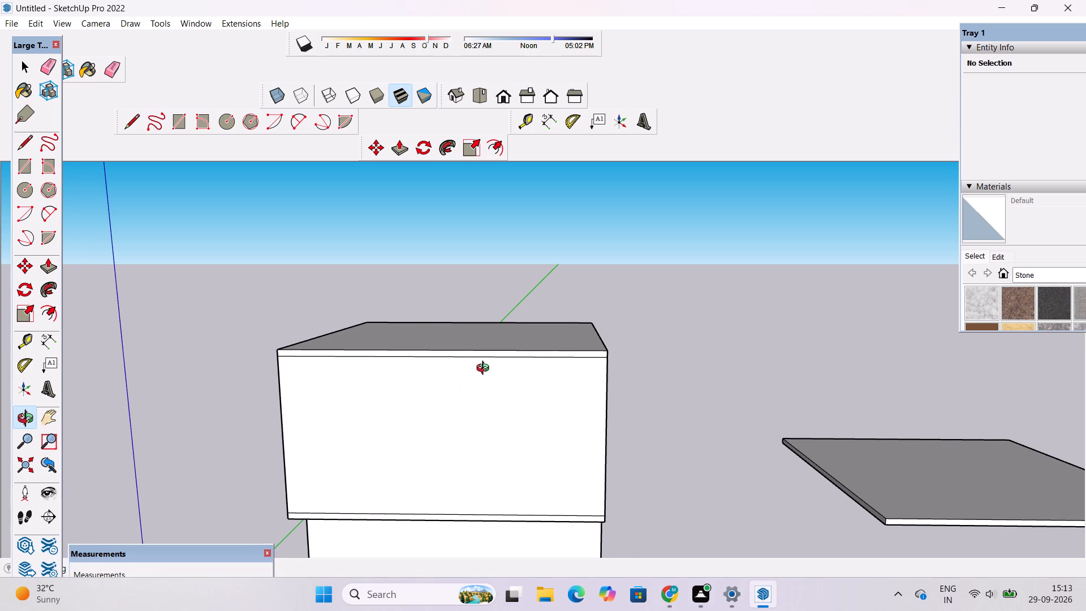
scroll(485, 369, "down", 1)
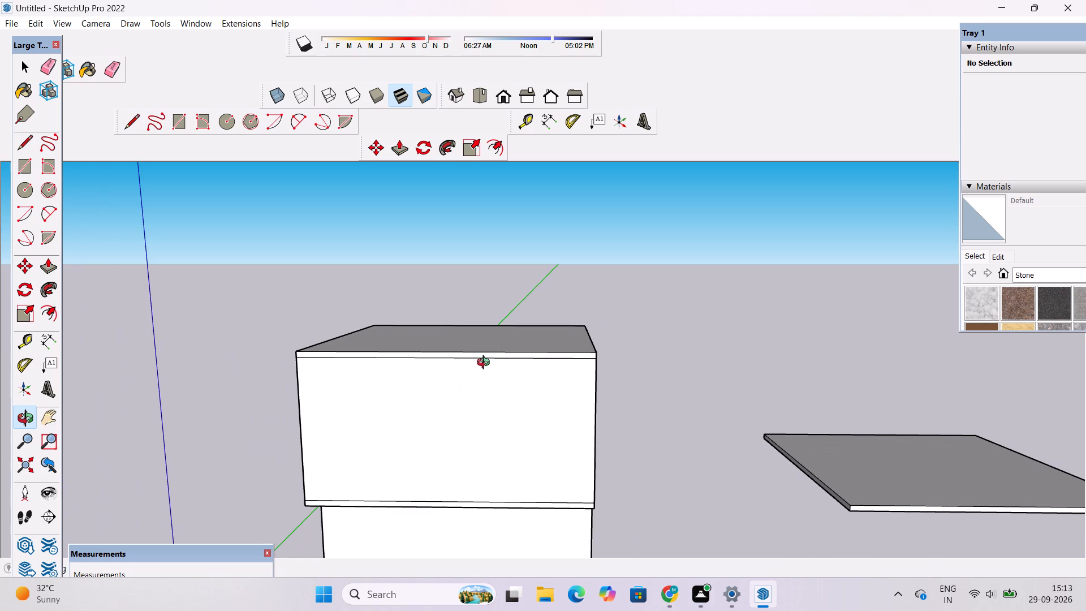
scroll(498, 330, "up", 1)
scroll(494, 331, "down", 2)
left_click_drag(475, 377, 505, 348, "shift")
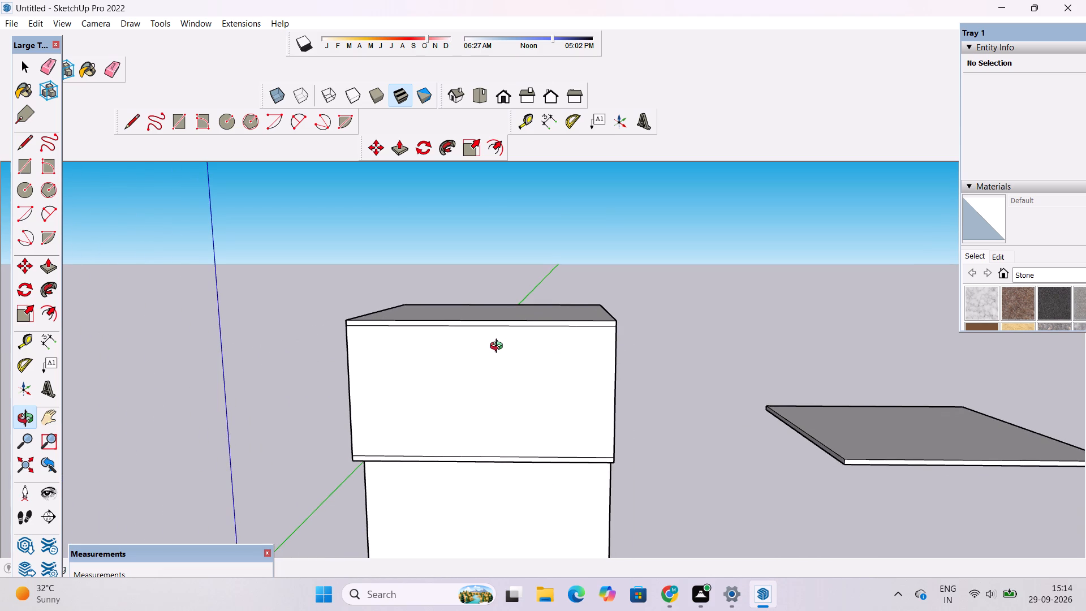
Review the whole two-storey building from its front corner and straight on, including the overhang and base slab.
scroll(545, 324, "down", 3)
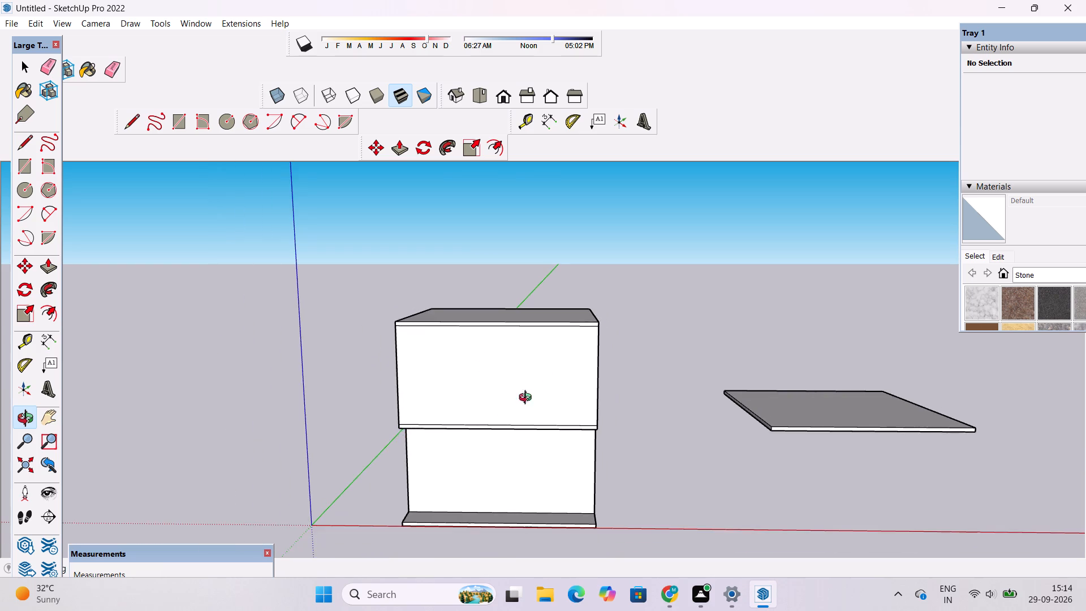
left_click_drag(507, 412, 530, 341, "shift")
left_click_drag(507, 352, 653, 346)
scroll(598, 352, "up", 2)
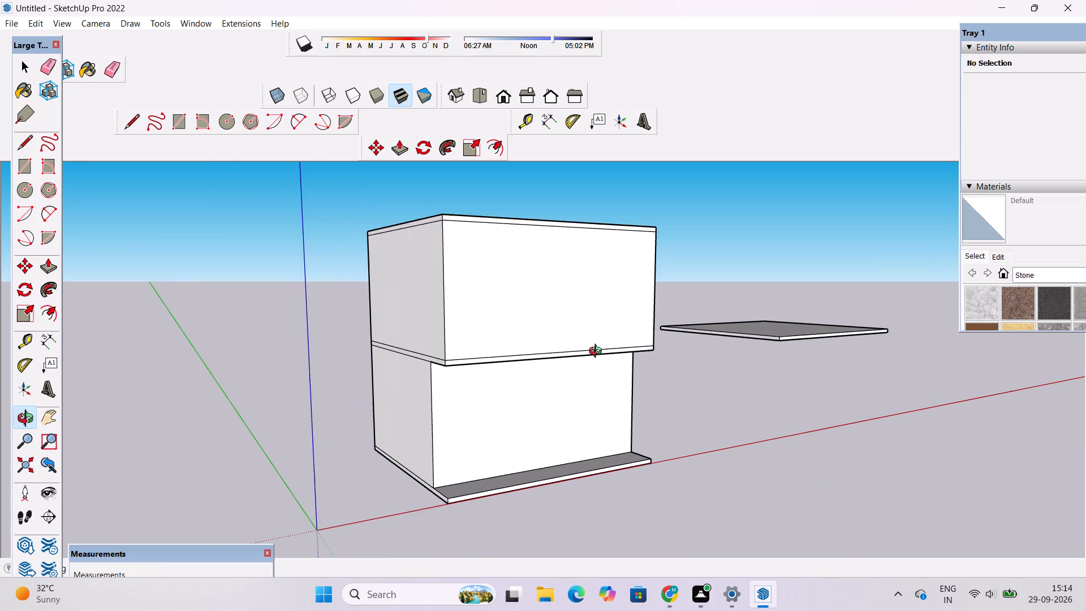
left_click_drag(598, 352, 604, 361)
scroll(553, 352, "up", 2)
left_click_drag(612, 352, 503, 355)
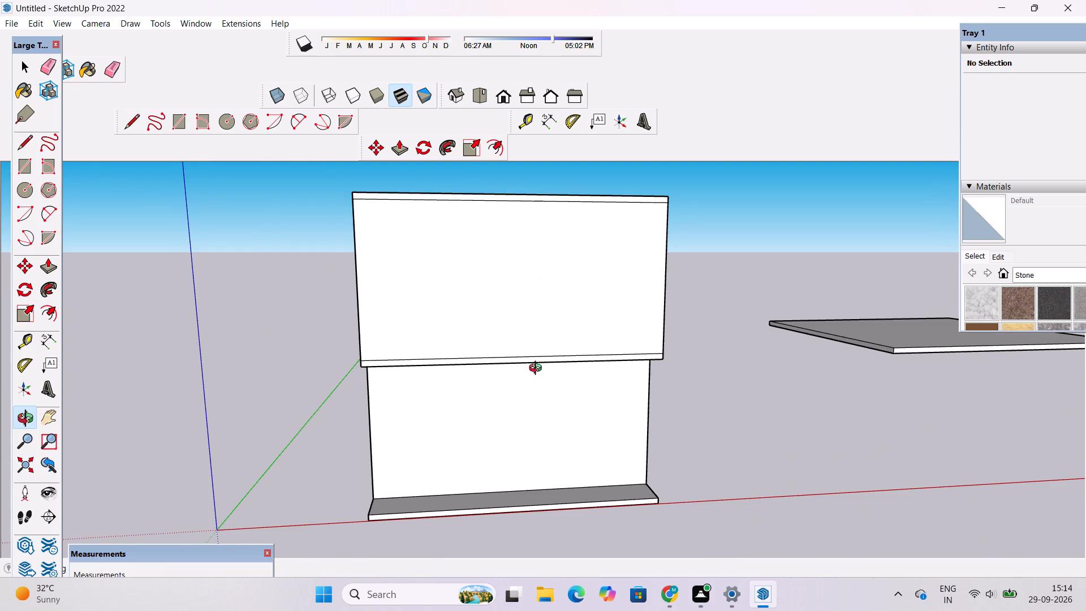
Examine the two-storey building's front, side and roof slab from eye level and from above.
left_click_drag(538, 369, 512, 364)
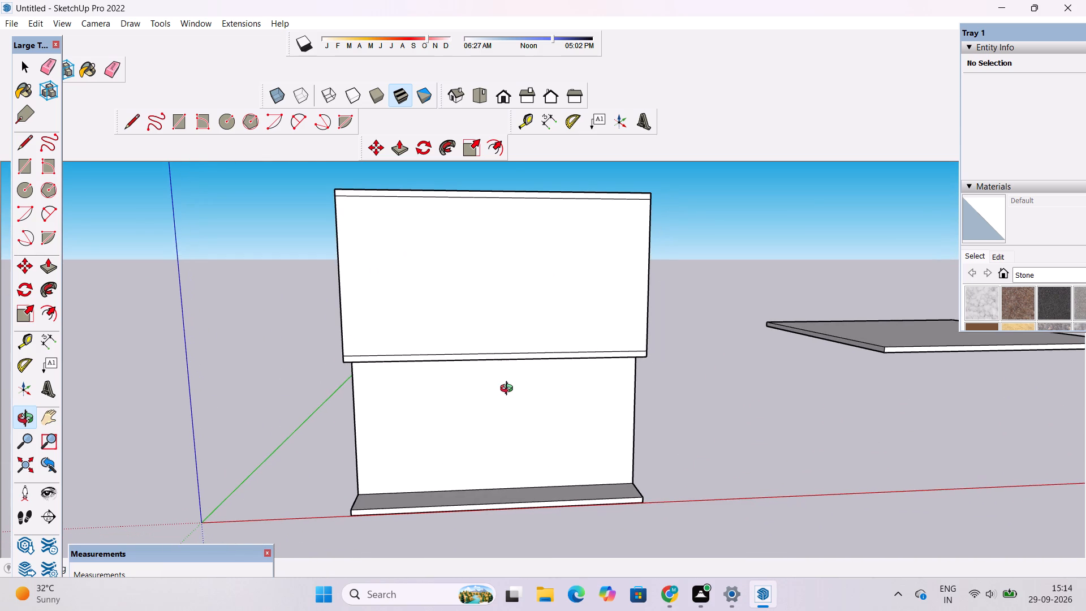
left_click_drag(439, 369, 565, 358)
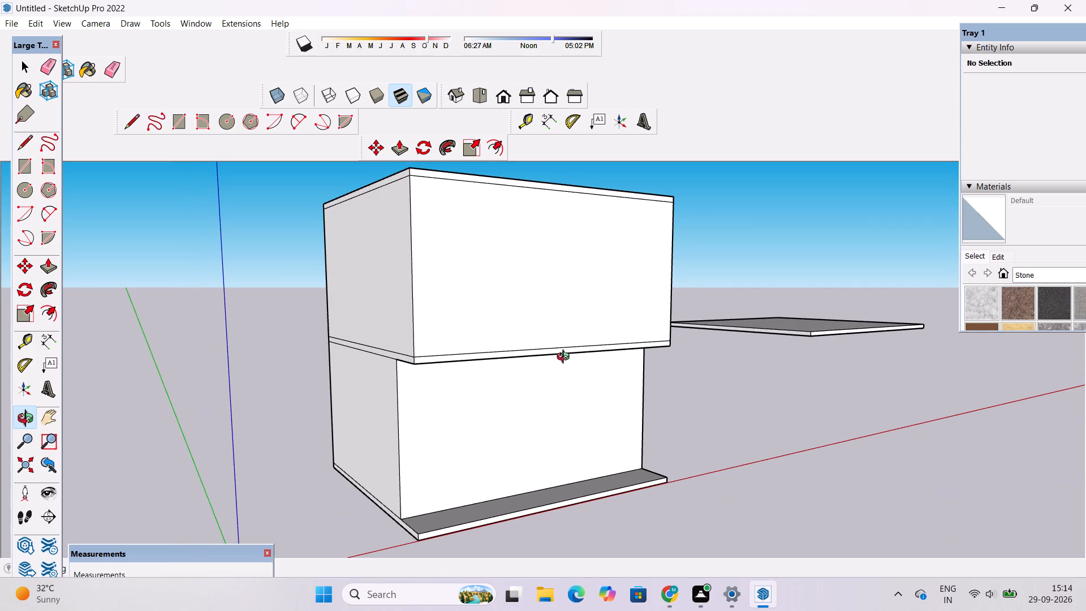
left_click_drag(559, 363, 388, 407)
scroll(370, 358, "down", 5)
left_click_drag(446, 310, 450, 396)
scroll(431, 276, "up", 3)
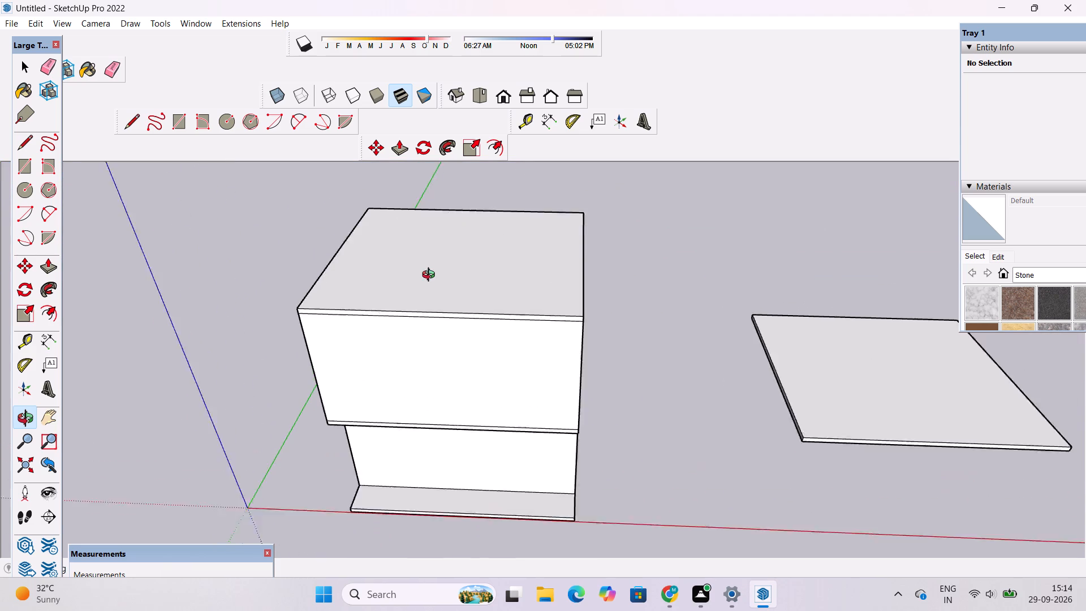
scroll(431, 276, "up", 2)
left_click_drag(431, 276, 389, 294, "shift")
scroll(389, 294, "up", 1)
left_click_drag(383, 296, 420, 296)
scroll(350, 307, "up", 3)
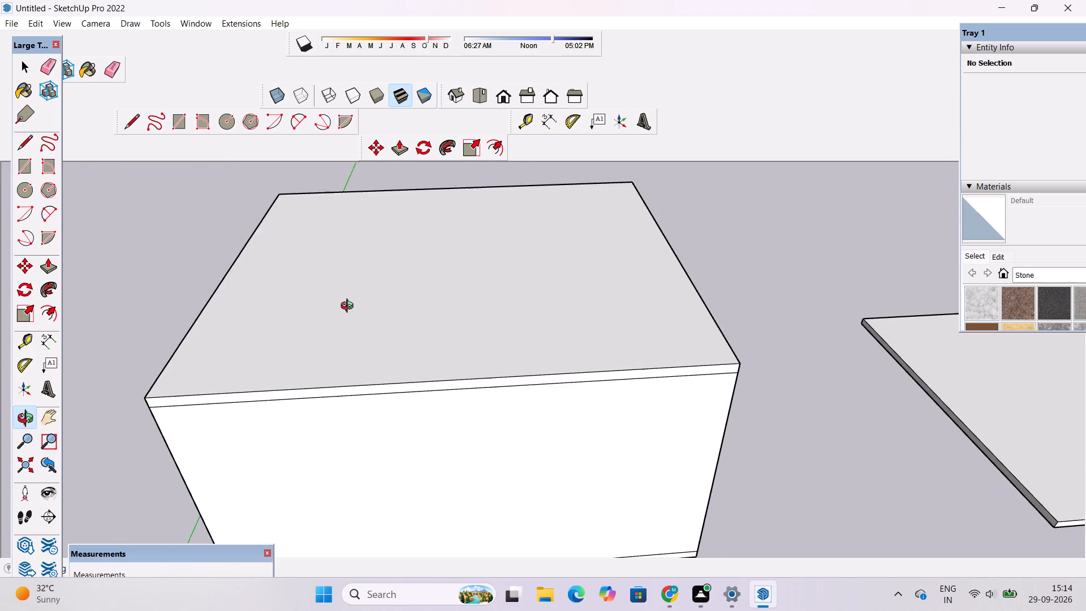
left_click_drag(309, 326, 359, 292, "shift")
scroll(362, 290, "down", 4)
left_click_drag(312, 339, 520, 243)
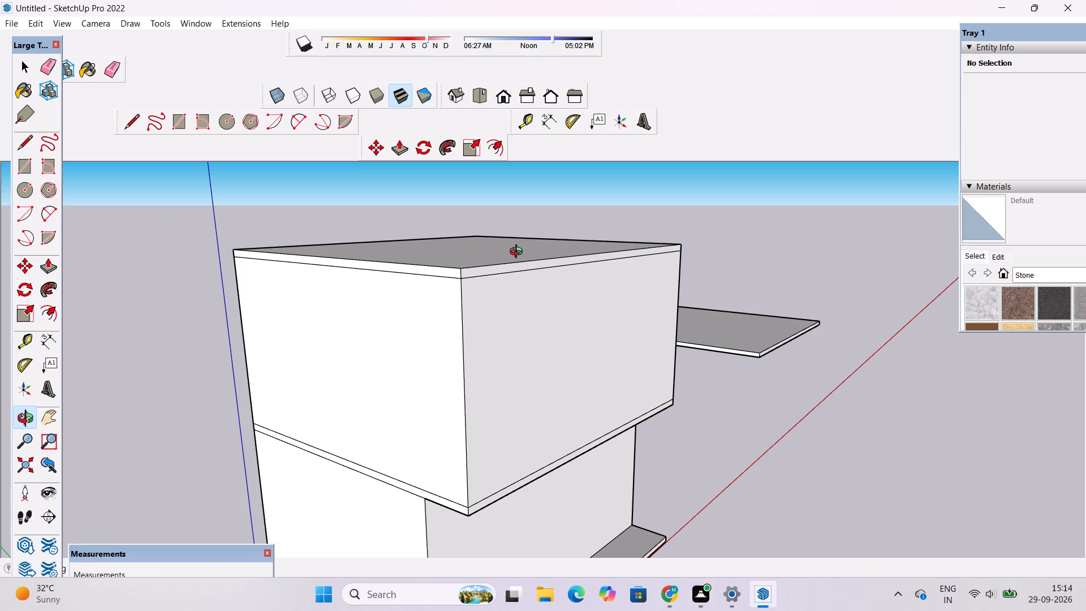
scroll(519, 254, "down", 3)
left_click_drag(522, 269, 399, 309)
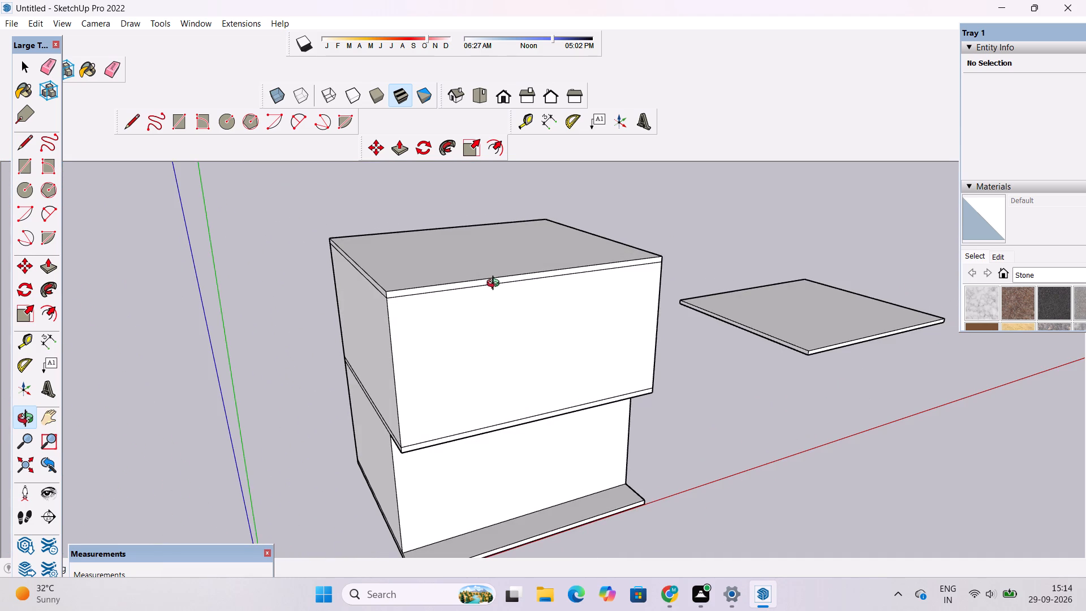
left_click_drag(503, 281, 477, 286, "shift")
left_click_drag(460, 286, 402, 286)
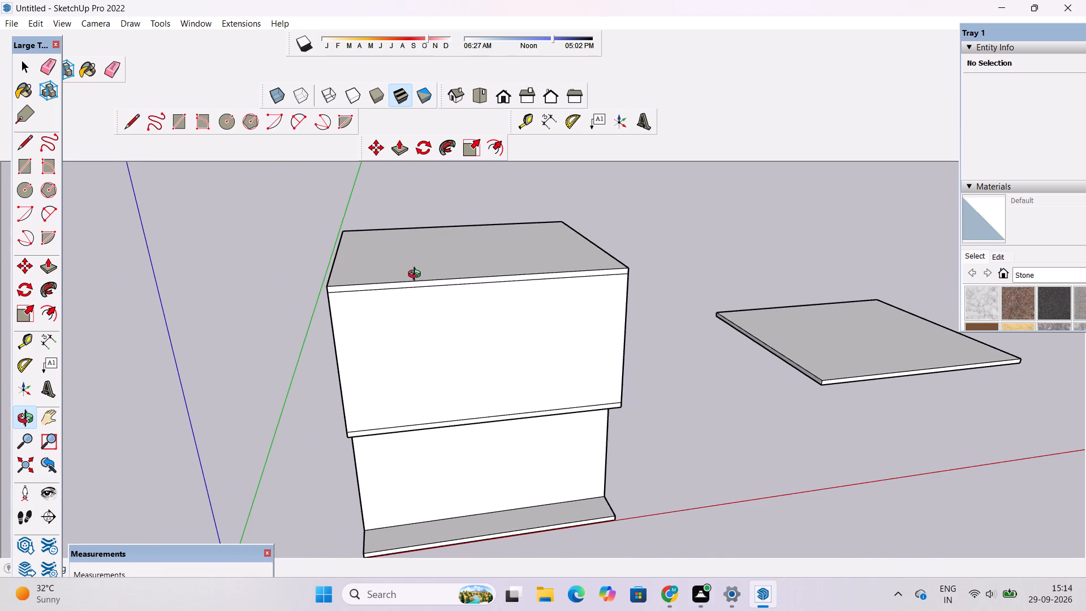
Inspect the top face and front edge of the building's roof slab from above.
scroll(417, 276, "up", 1)
left_click_drag(438, 278, 422, 290, "shift")
left_click_drag(461, 299, 397, 312)
scroll(393, 309, "up", 3)
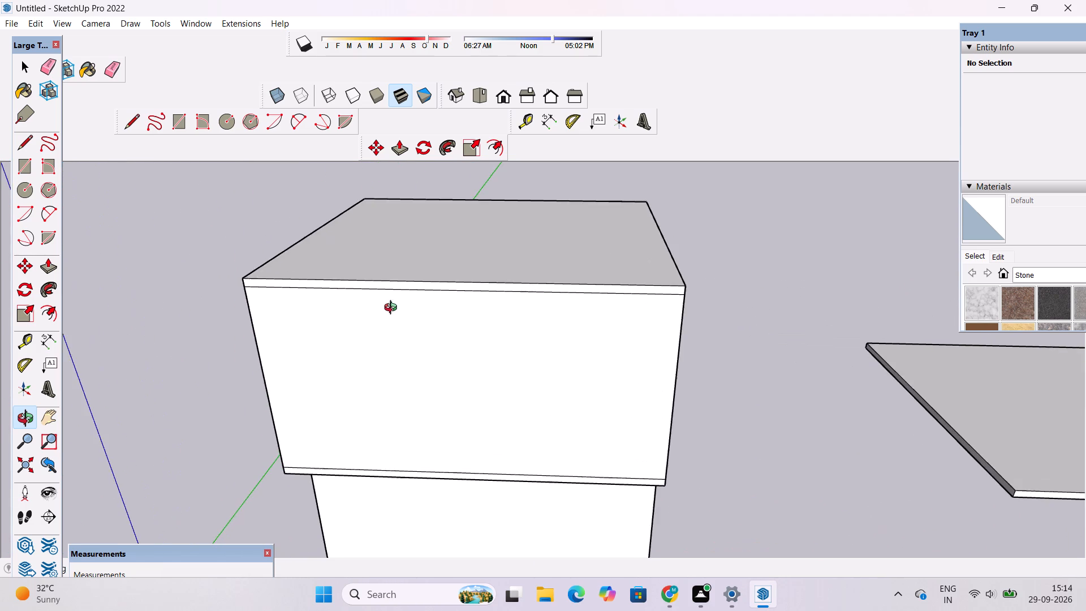
left_click_drag(393, 309, 416, 334)
scroll(408, 319, "down", 3)
left_click_drag(409, 304, 365, 334, "shift")
left_click_drag(356, 336, 357, 368)
scroll(356, 368, "up", 1)
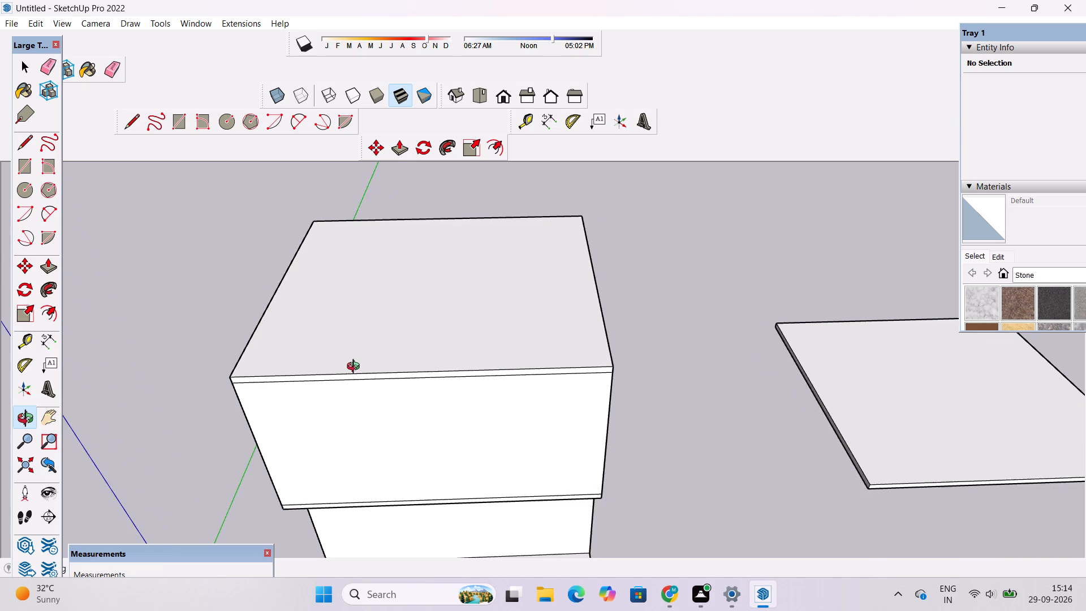
left_click_drag(359, 368, 405, 368)
left_click_drag(405, 368, 397, 369, "shift")
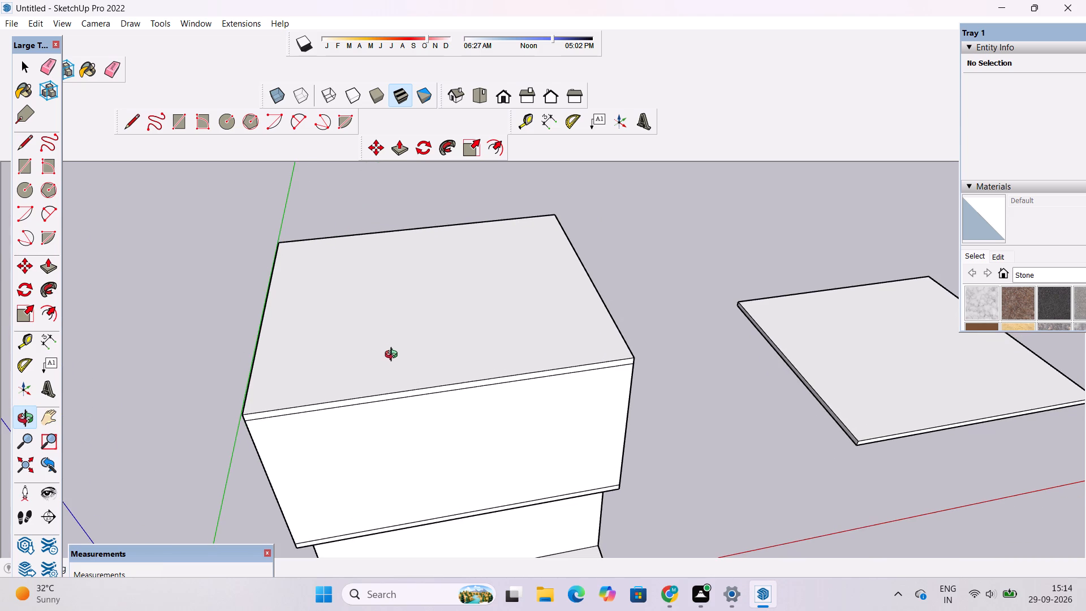
scroll(398, 349, "up", 2)
left_click_drag(410, 362, 381, 360)
left_click_drag(380, 359, 365, 360, "shift")
left_click_drag(365, 360, 359, 366)
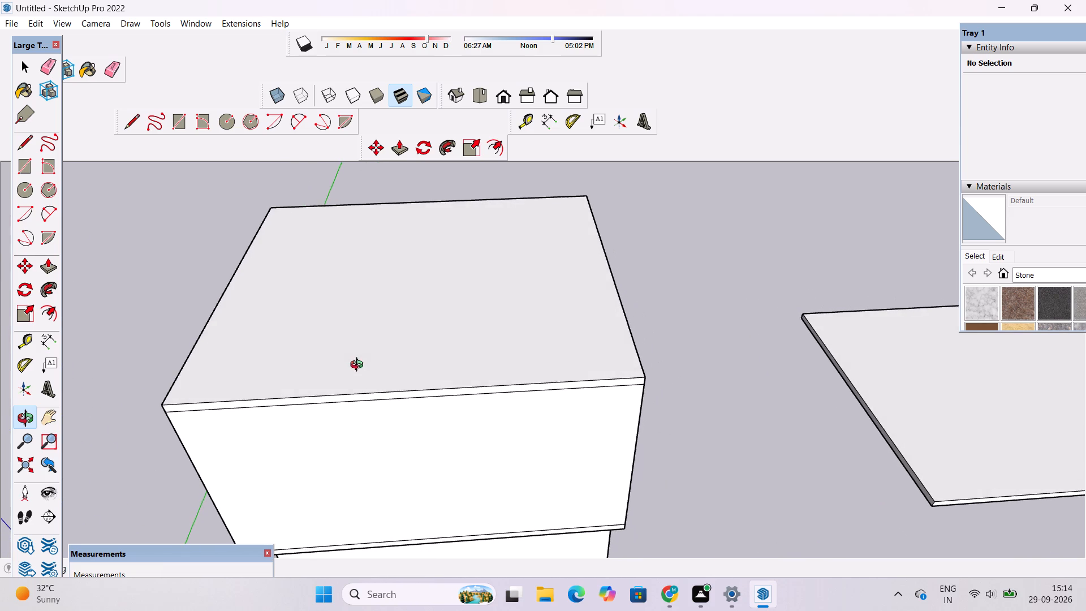
left_click_drag(359, 366, 358, 367)
Place a guide line 1.5' inside the roof slab's side edge farthest from the spare slab.
key("space")
type("t")
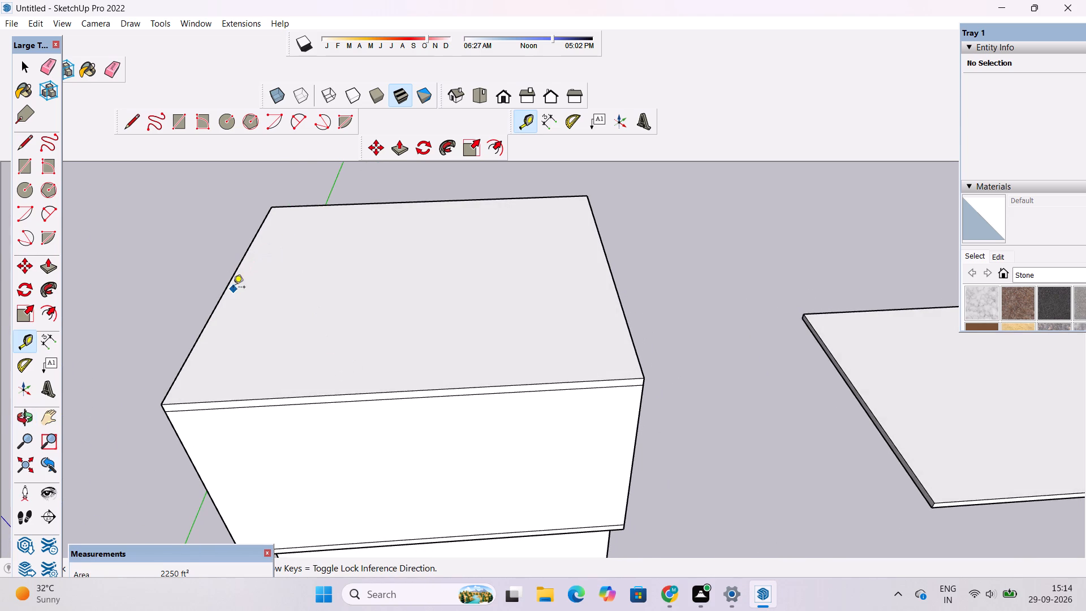
left_click(230, 285)
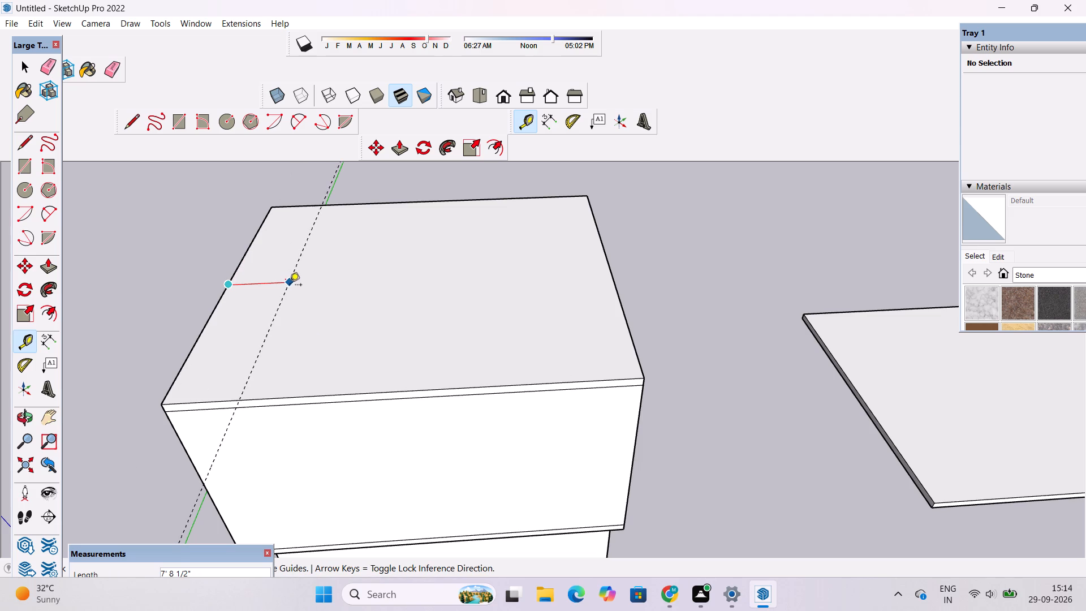
type("1.5'")
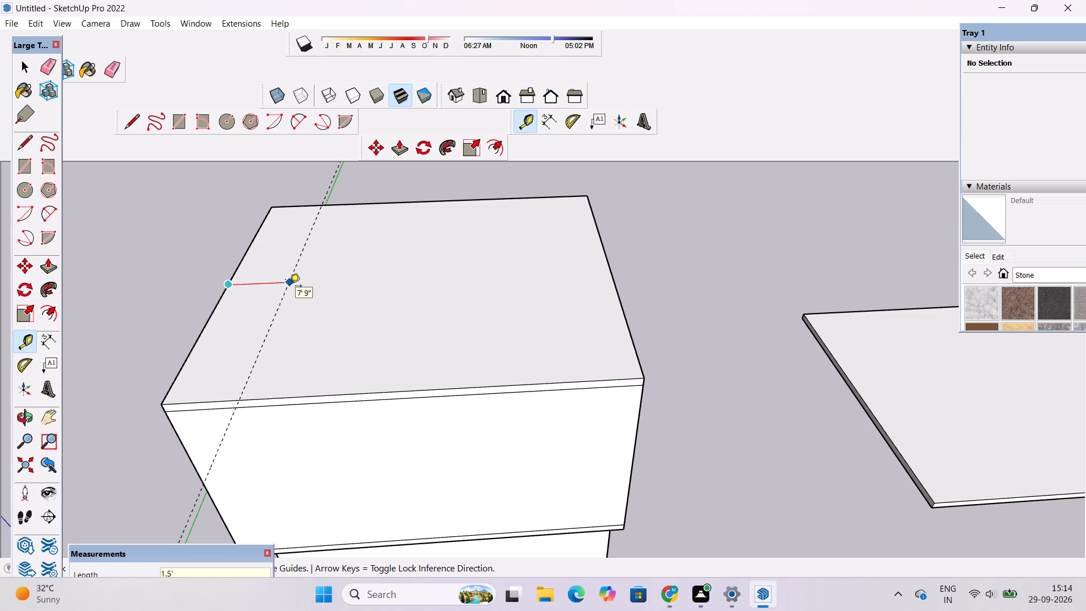
key("Return")
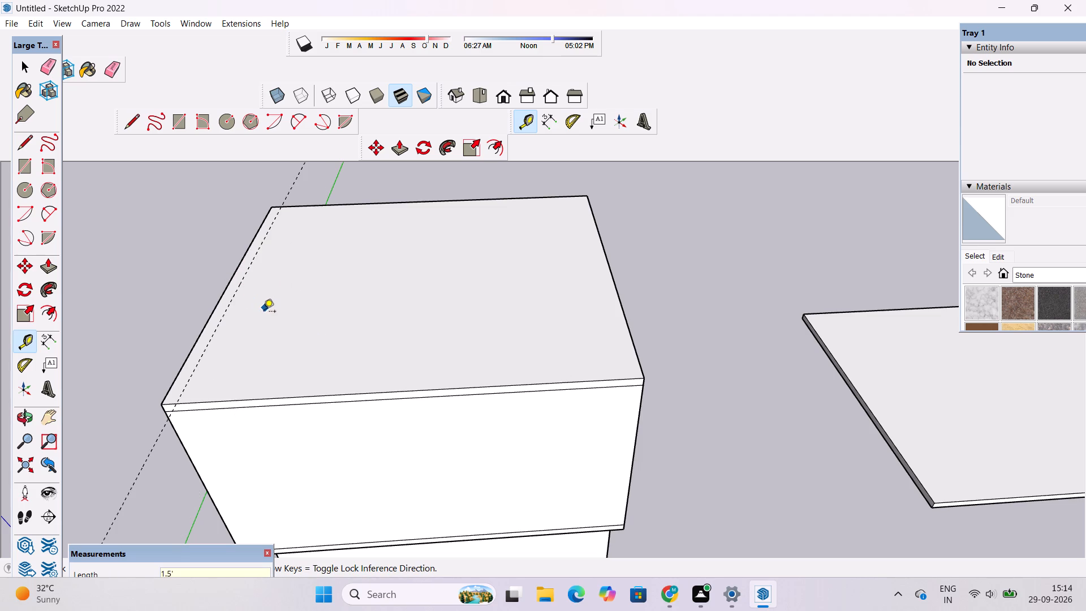
Place a guide line 1.5' inside the roof slab's back edge.
scroll(269, 305, "down", 1)
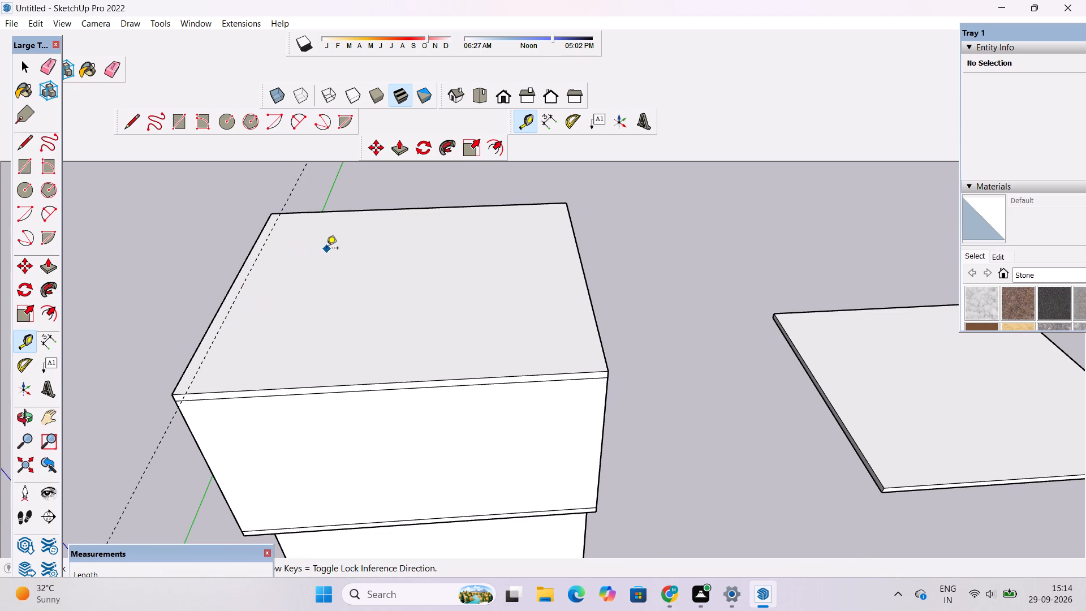
scroll(326, 249, "up", 2)
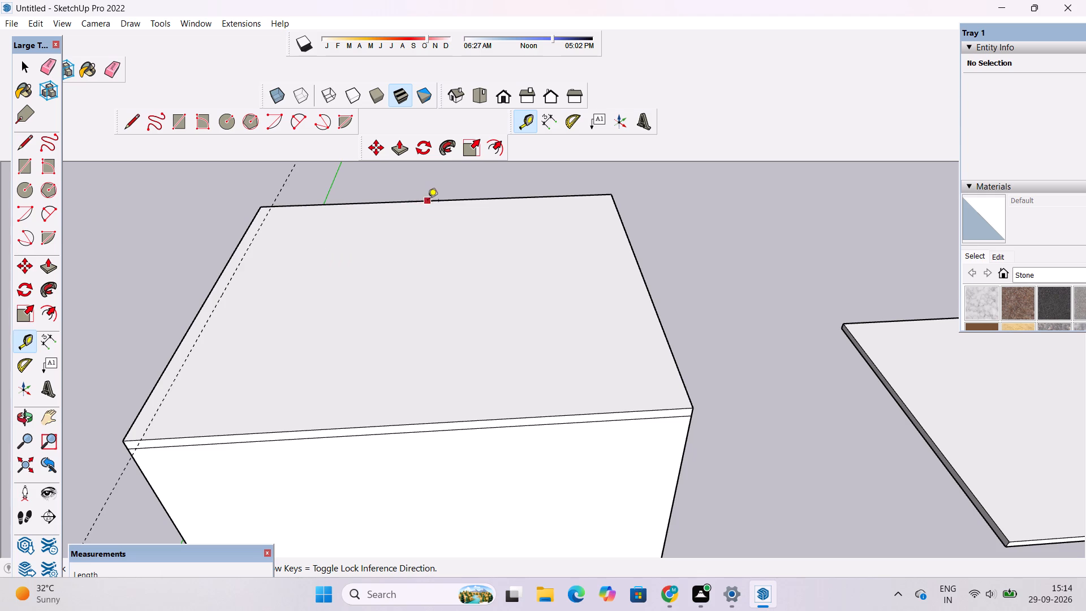
left_click(439, 201)
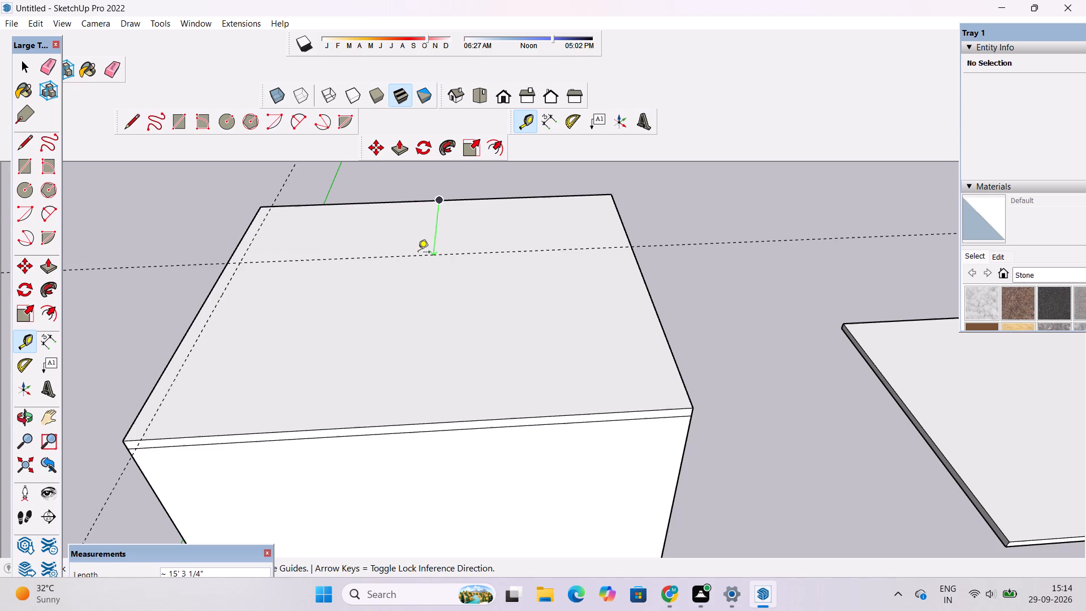
type("1.5'")
key("Return")
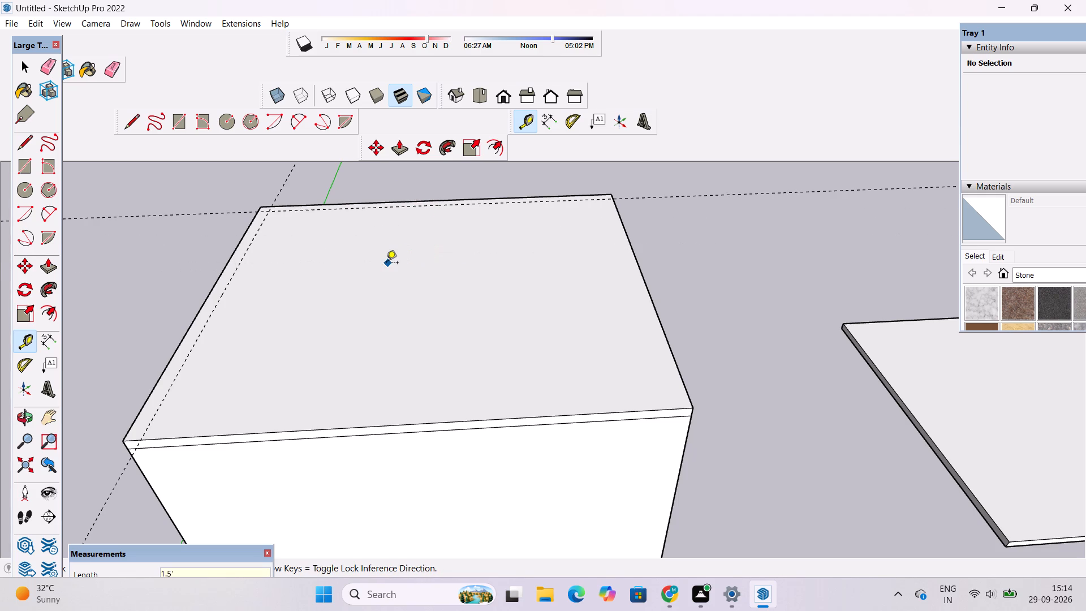
Place a guide line 1.5' inside the roof slab's side edge that faces the spare slab.
scroll(386, 264, "down", 4)
scroll(533, 305, "up", 3)
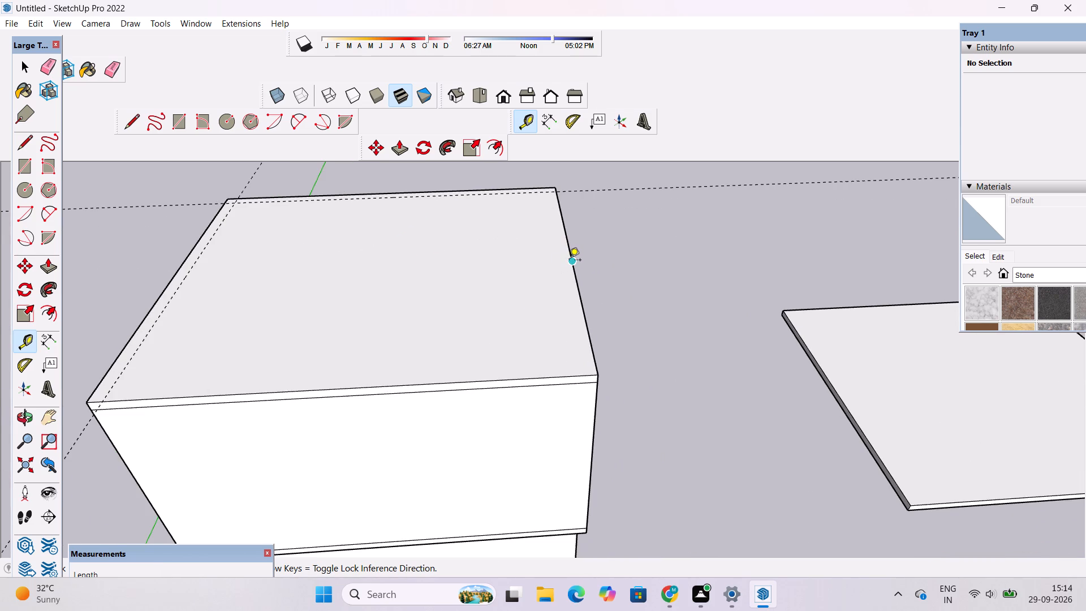
left_click(571, 263)
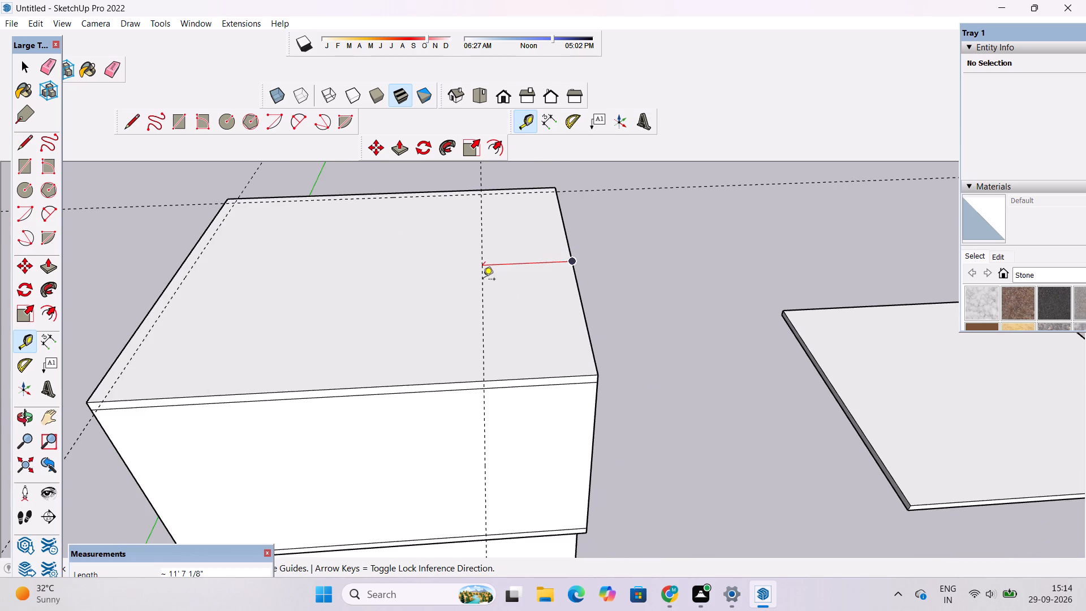
type("1.5'")
key("Return")
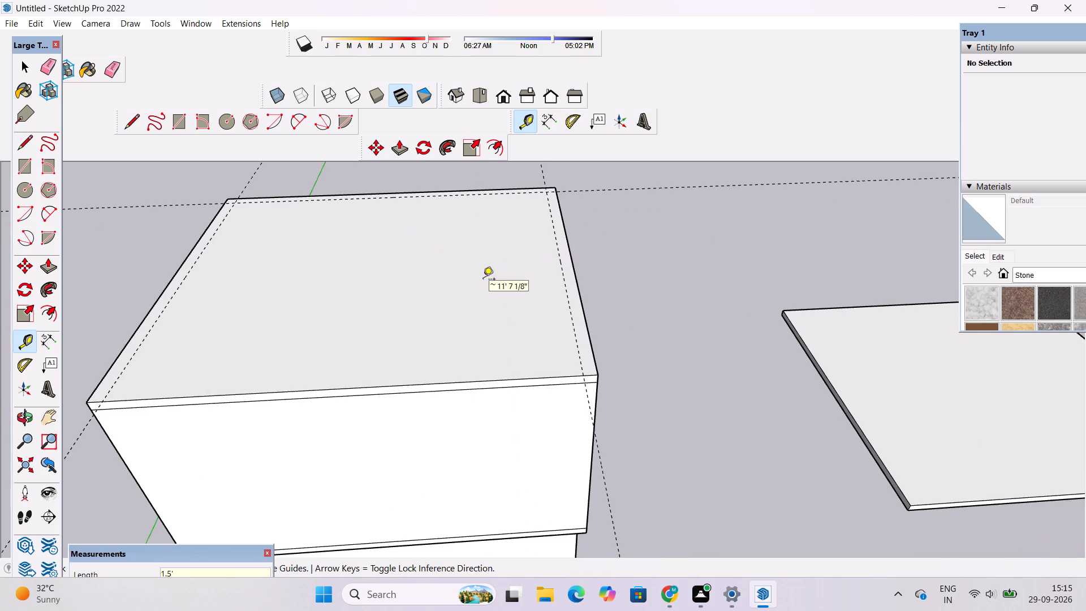
Place a guide line 1.5' inside the roof slab's front edge.
scroll(488, 264, "down", 2)
scroll(393, 343, "up", 4)
scroll(323, 372, "up", 4)
left_click(390, 380)
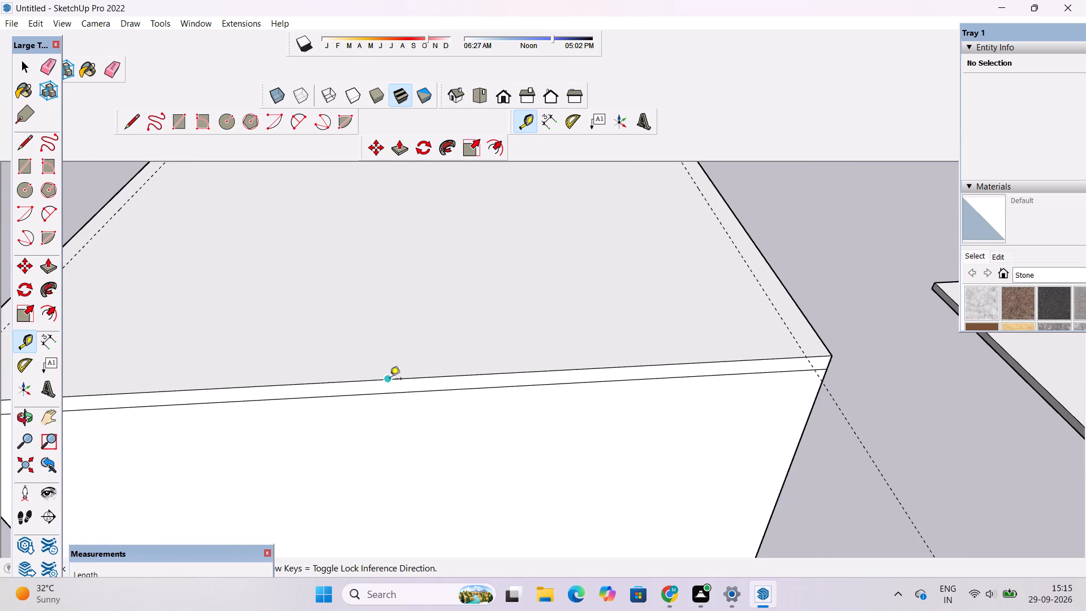
type("1.5'")
key("Return")
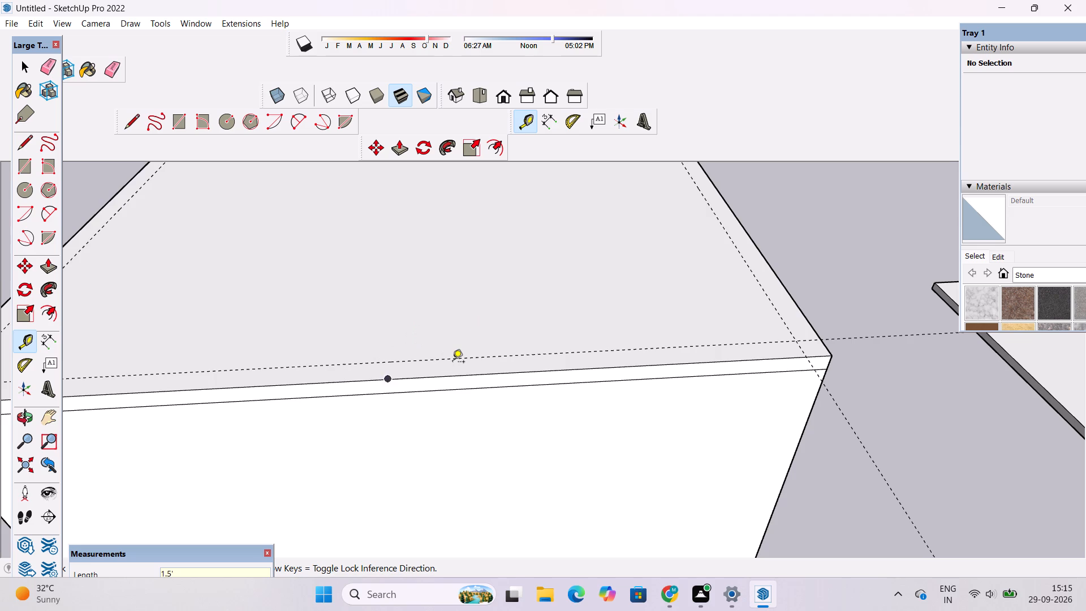
scroll(451, 358, "up", 2)
scroll(451, 358, "down", 3)
scroll(451, 358, "up", 2)
scroll(451, 358, "down", 3)
scroll(451, 358, "up", 3)
scroll(451, 358, "down", 1)
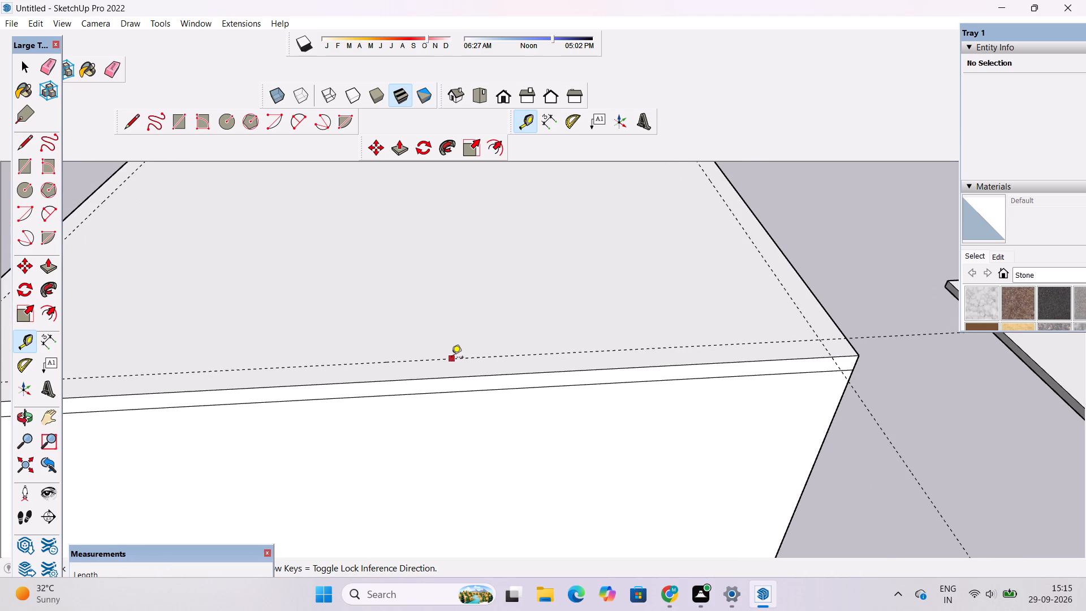
scroll(451, 358, "down", 1)
scroll(451, 358, "up", 1)
key("space")
Draw a 47' by 42' rectangle on the roof slab between the diagonally opposite guide intersections.
scroll(498, 346, "down", 4)
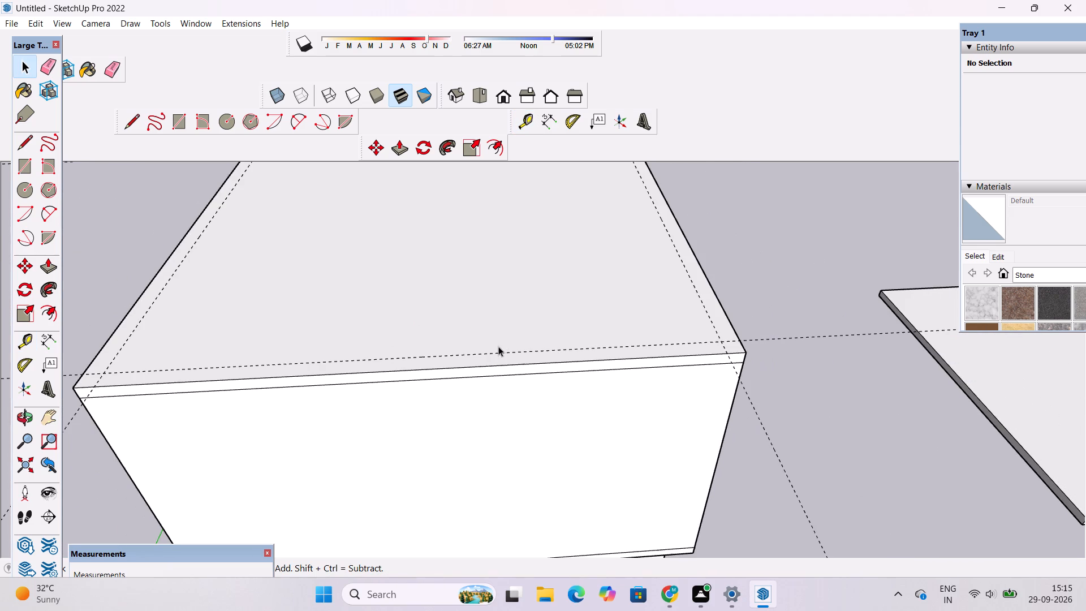
key("r")
scroll(499, 346, "down", 8)
scroll(395, 261, "up", 8)
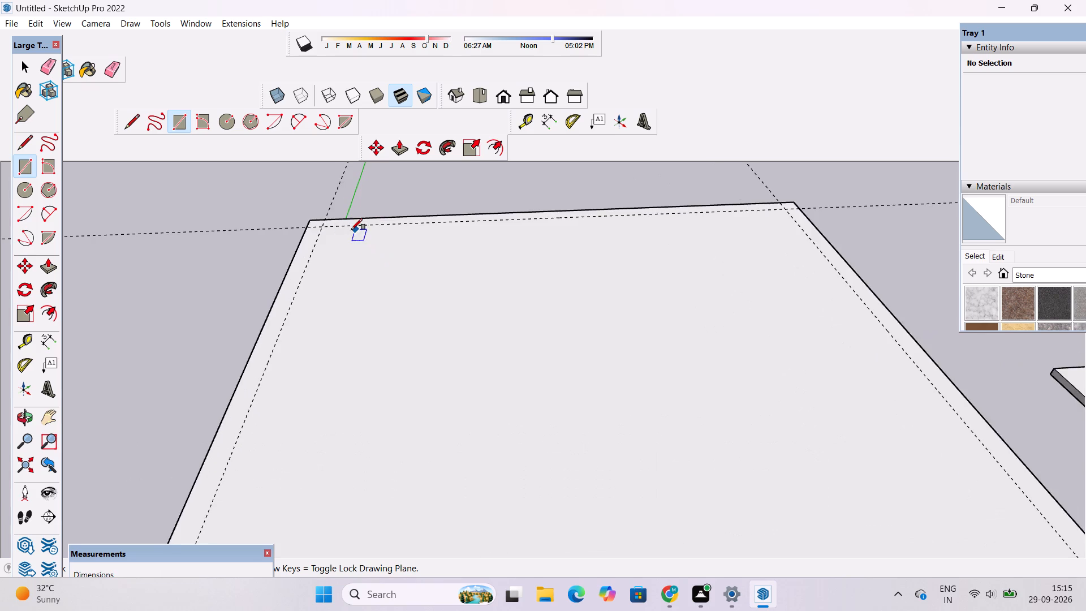
scroll(351, 230, "up", 4)
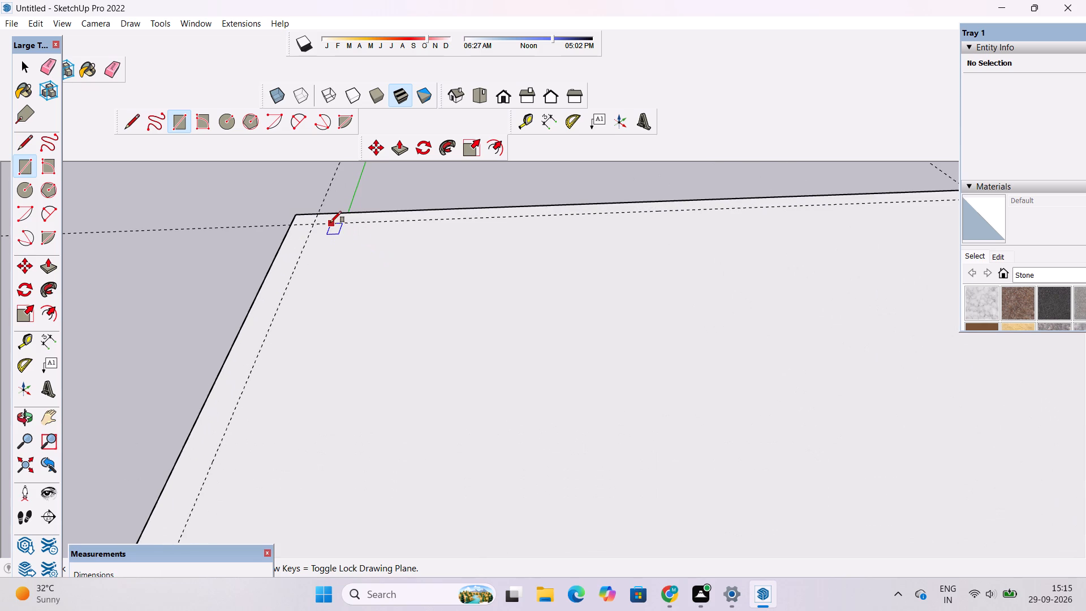
scroll(326, 222, "down", 3)
scroll(321, 238, "up", 2)
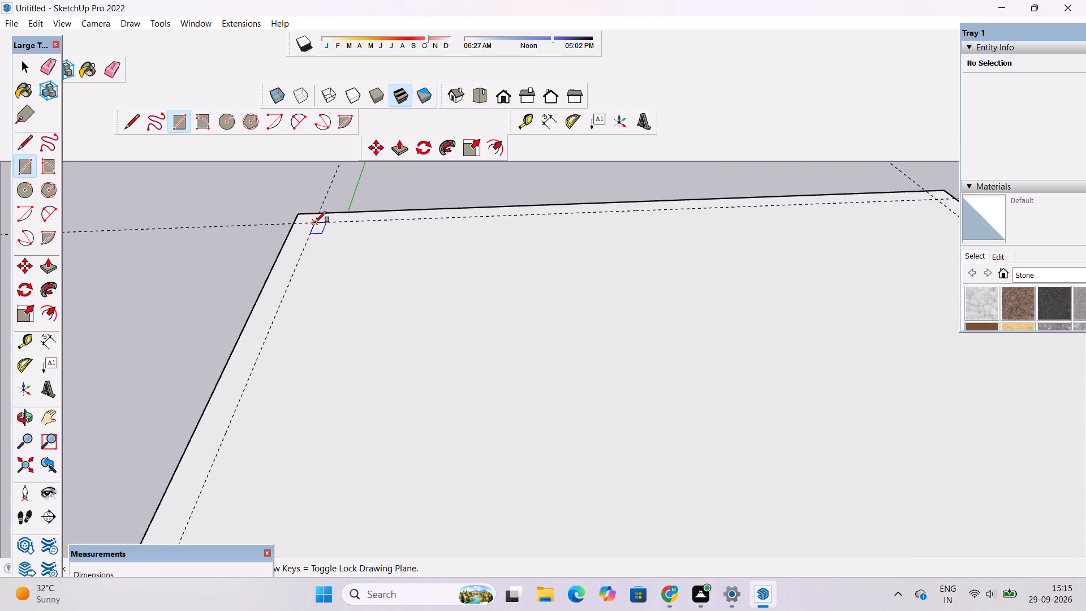
left_click(315, 221)
scroll(326, 240, "down", 6)
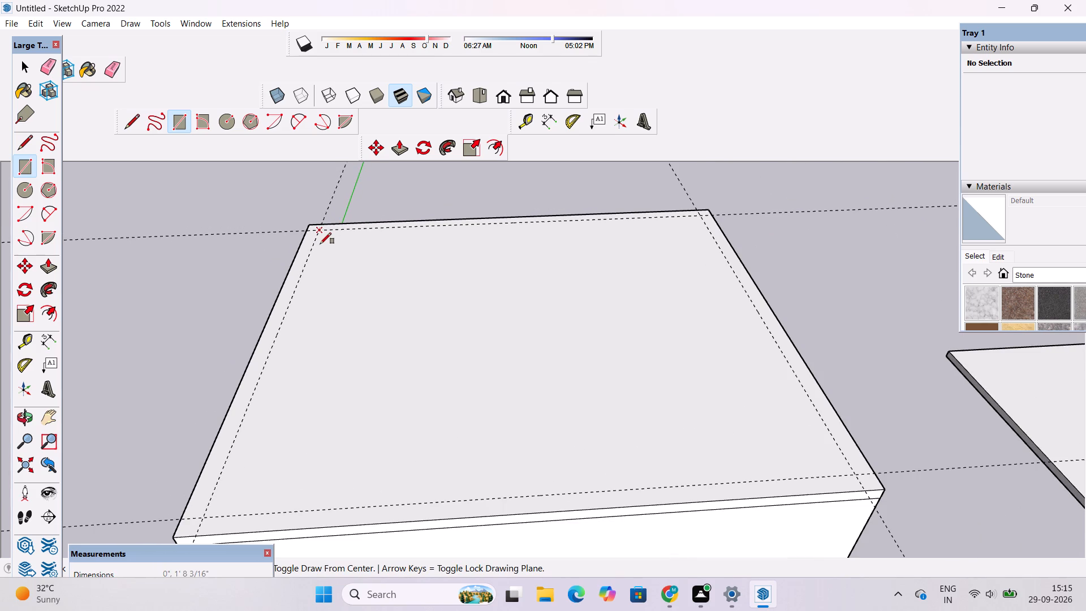
scroll(304, 250, "down", 6)
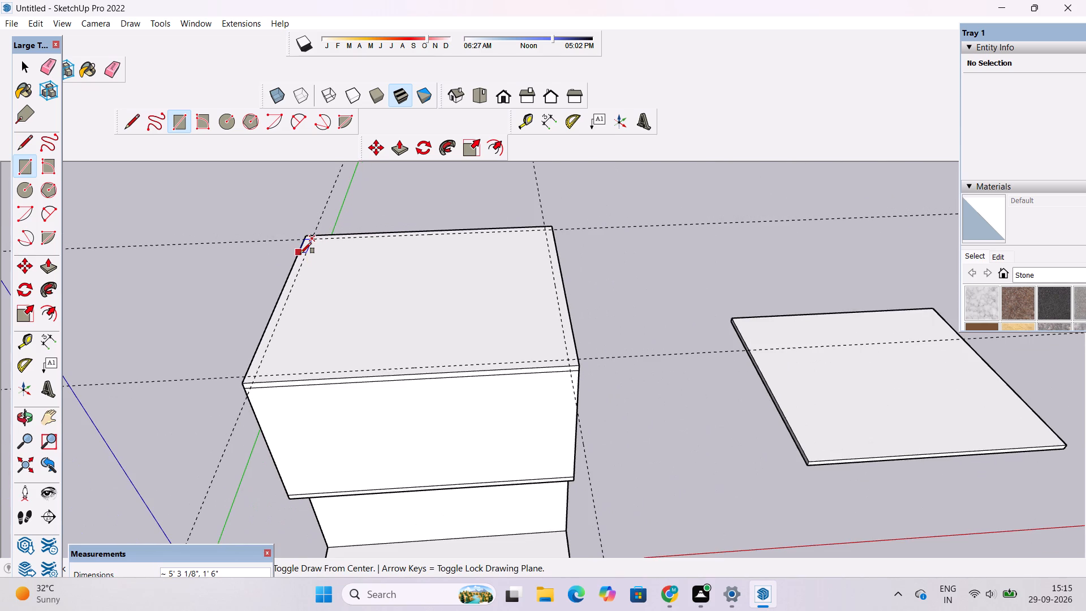
scroll(300, 253, "down", 4)
scroll(405, 272, "up", 4)
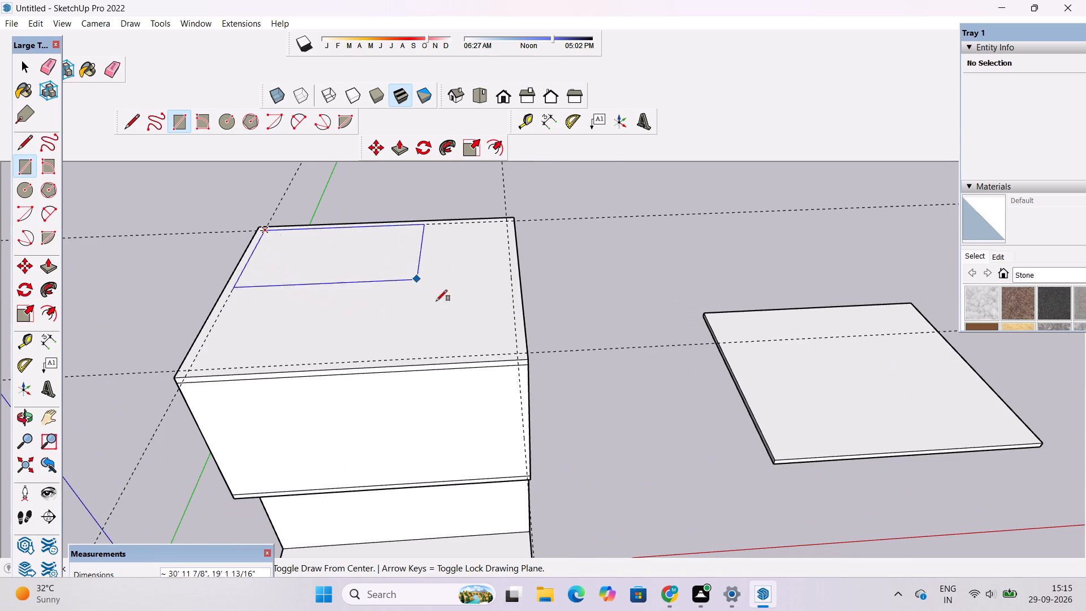
scroll(464, 352, "up", 4)
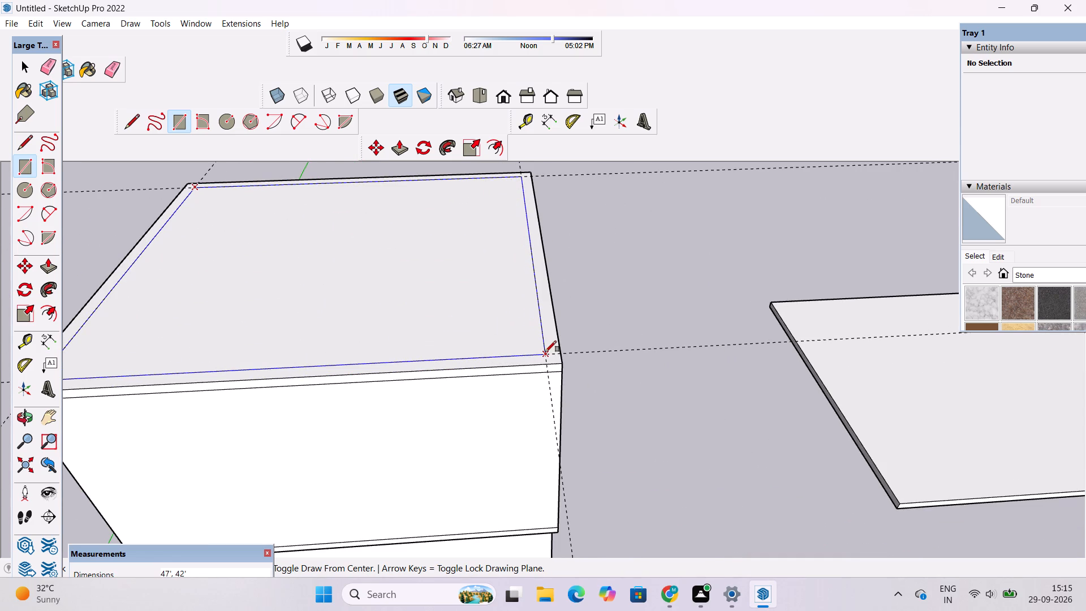
left_click(545, 352)
key("space")
Erase the four guide lines around the roof slab, keeping the inset rectangle.
type("e")
scroll(546, 354, "down", 5)
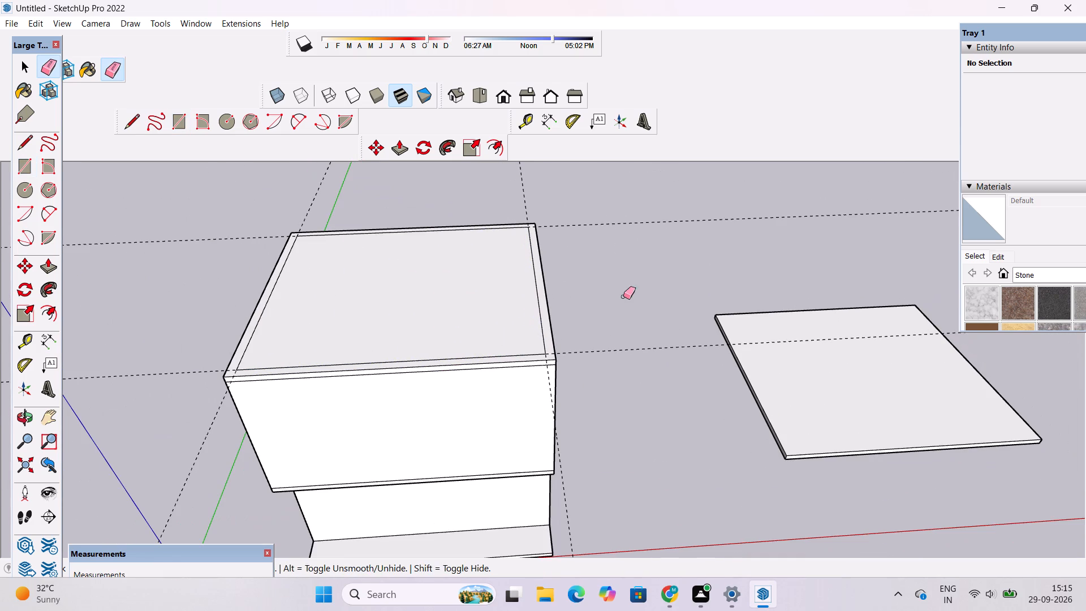
left_click_drag(582, 200, 583, 218)
left_click(583, 218)
left_click_drag(577, 218, 582, 239)
left_click(582, 239)
left_click_drag(549, 180, 521, 197)
left_click_drag(583, 307, 585, 359)
left_click_drag(313, 190, 316, 204)
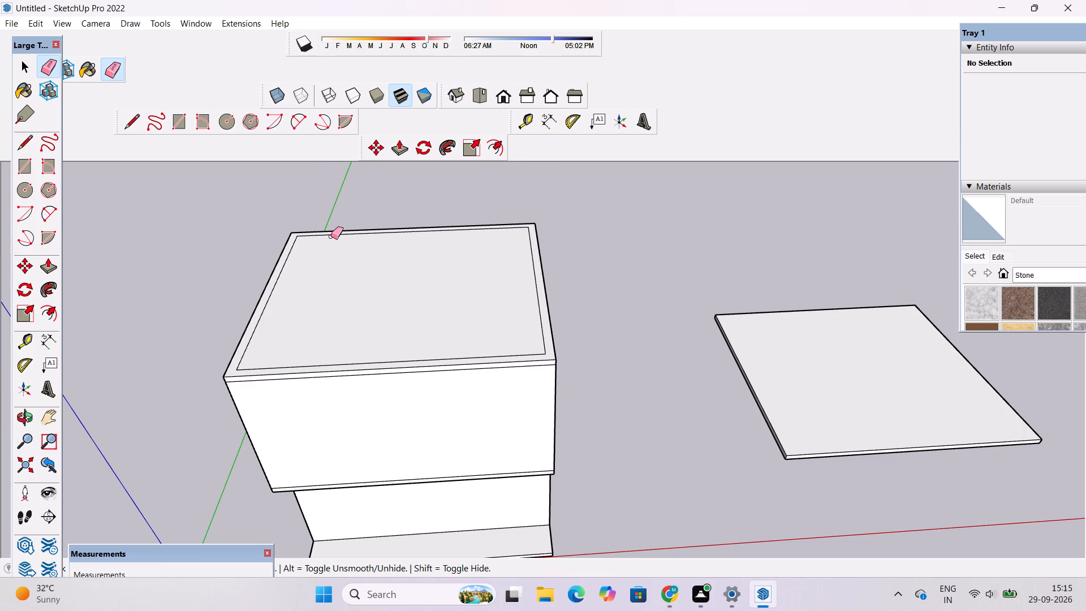
key("space")
Examine the roof slab and its inset outline from several angles.
type("o")
scroll(332, 256, "down", 1)
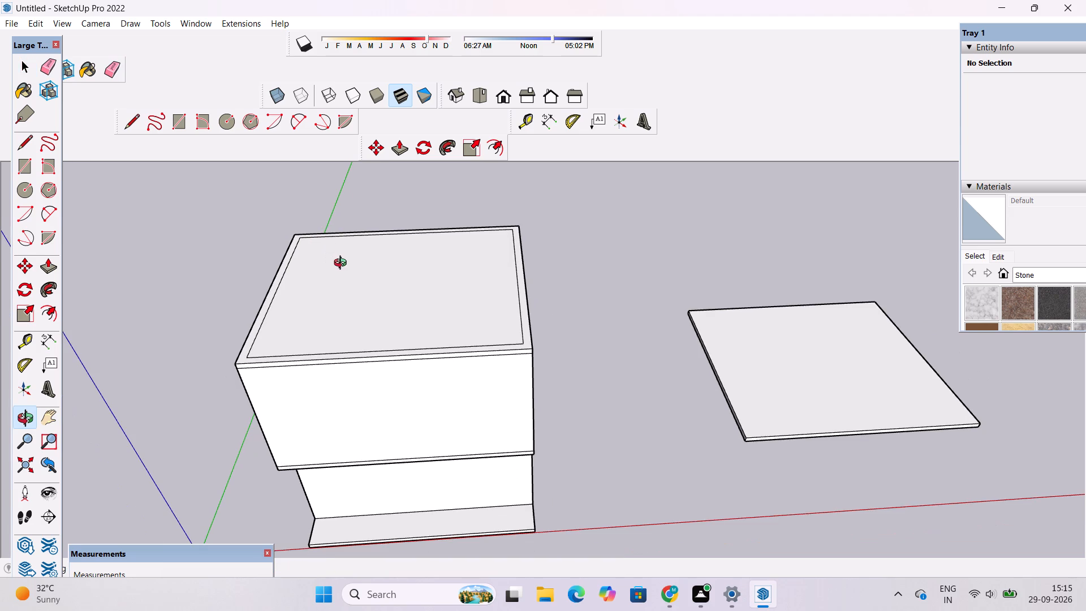
left_click_drag(352, 260, 379, 311, "shift")
left_click_drag(380, 343, 363, 321)
left_click_drag(343, 312, 372, 335, "shift")
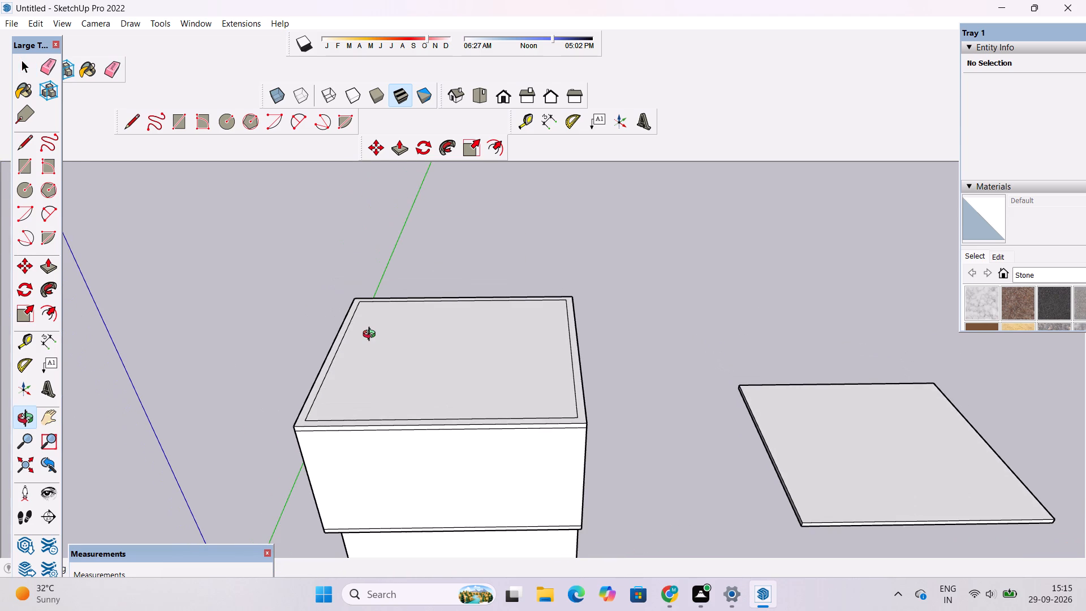
left_click_drag(384, 338, 346, 325)
scroll(291, 330, "up", 3)
left_click_drag(321, 380, 417, 394)
left_click_drag(422, 408, 408, 368, "shift")
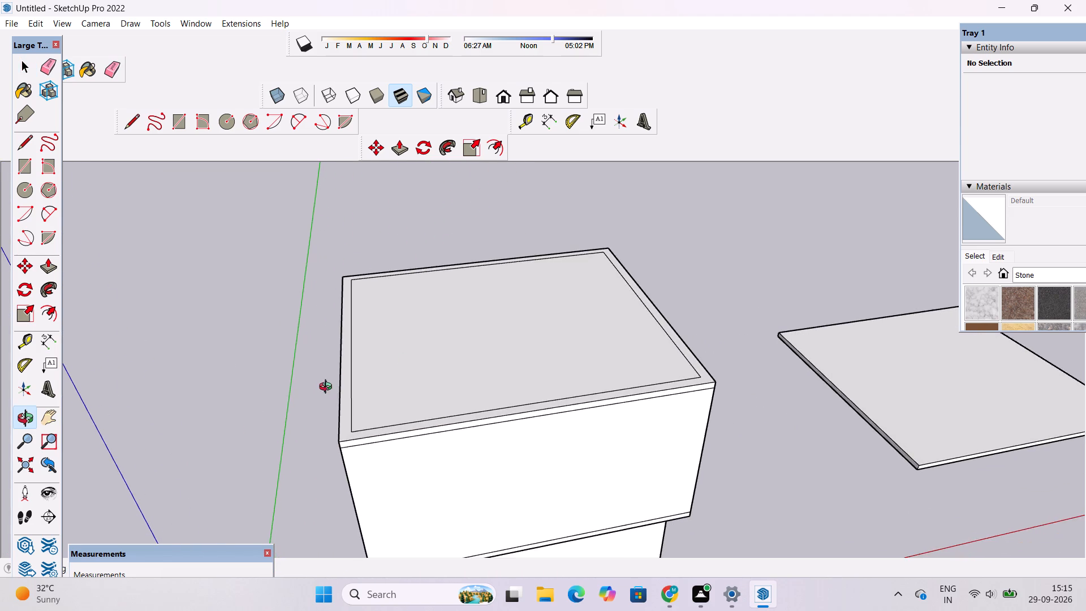
left_click_drag(328, 389, 419, 381)
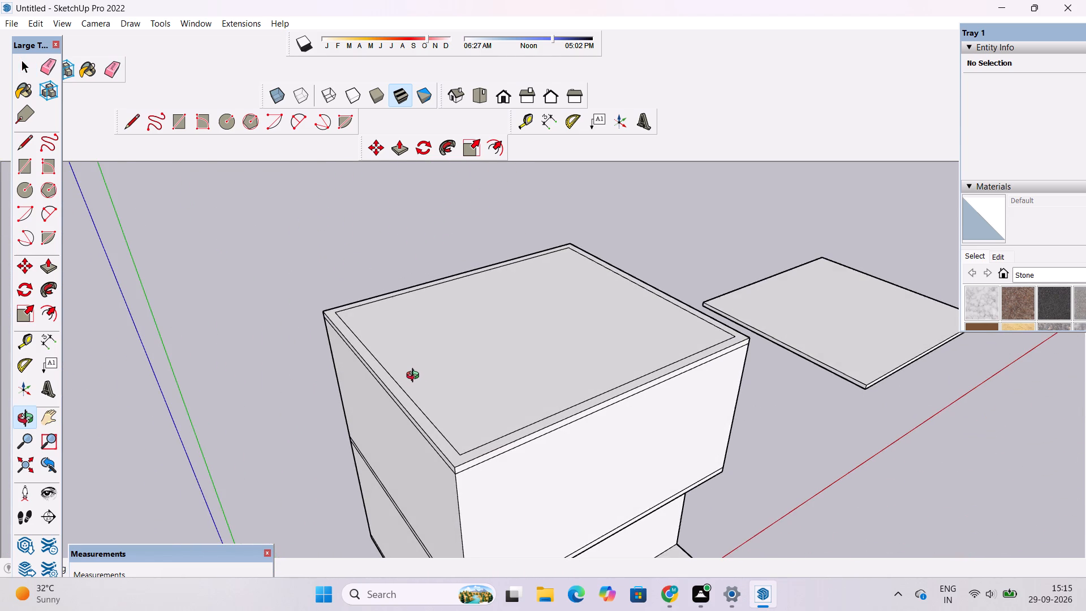
scroll(415, 377, "down", 4)
scroll(442, 448, "up", 1)
left_click_drag(420, 428, 330, 378)
left_click_drag(427, 400, 356, 361, "shift")
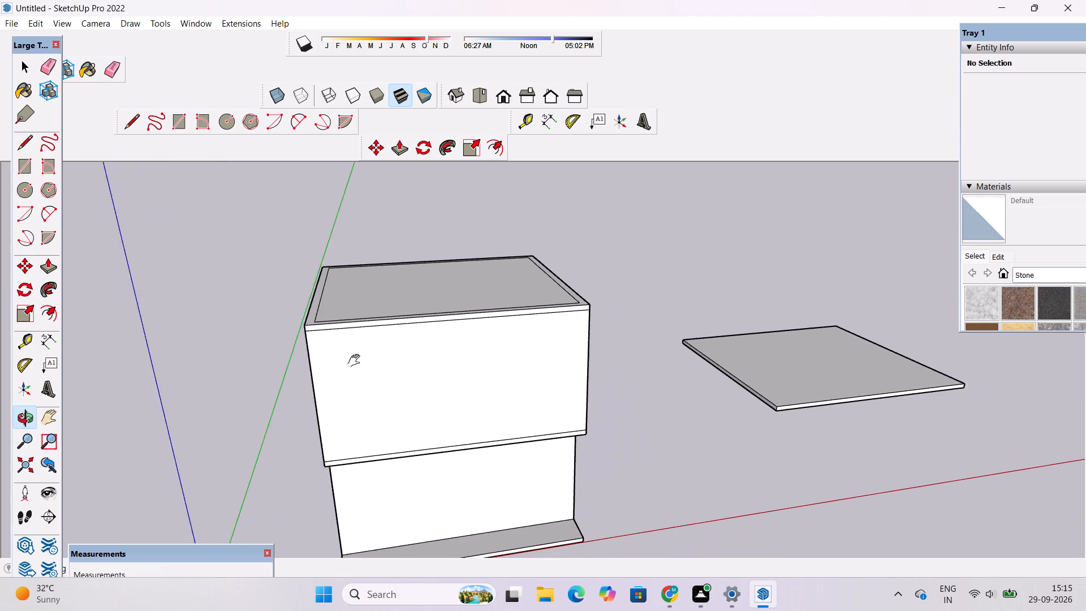
left_click_drag(356, 361, 353, 359, "shift")
left_click_drag(350, 358, 339, 378)
scroll(337, 375, "up", 2)
left_click_drag(350, 337, 338, 349, "shift")
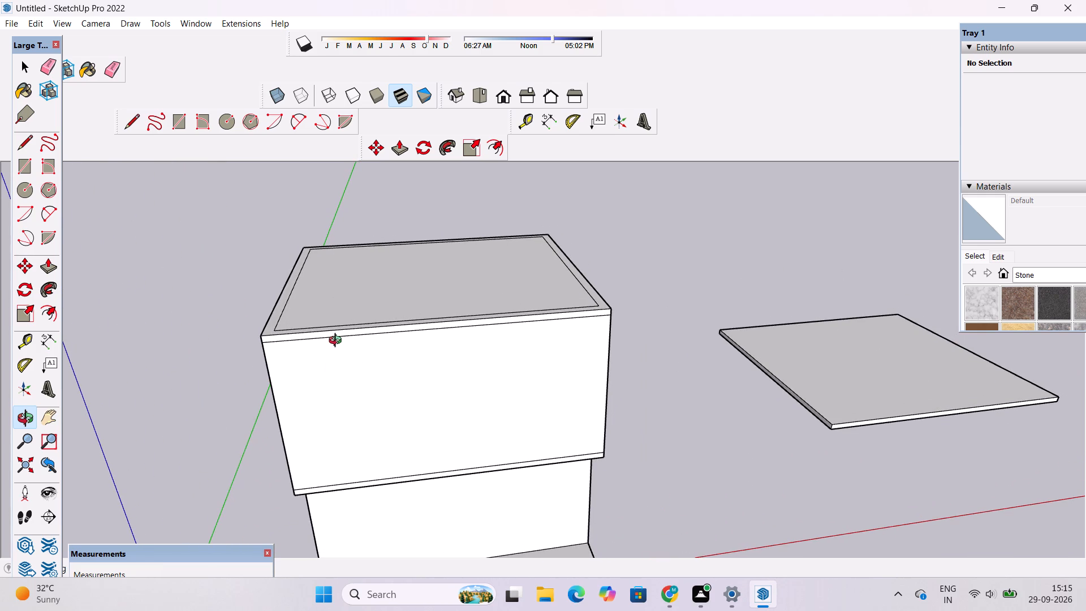
left_click_drag(396, 317, 395, 328)
scroll(394, 328, "up", 4)
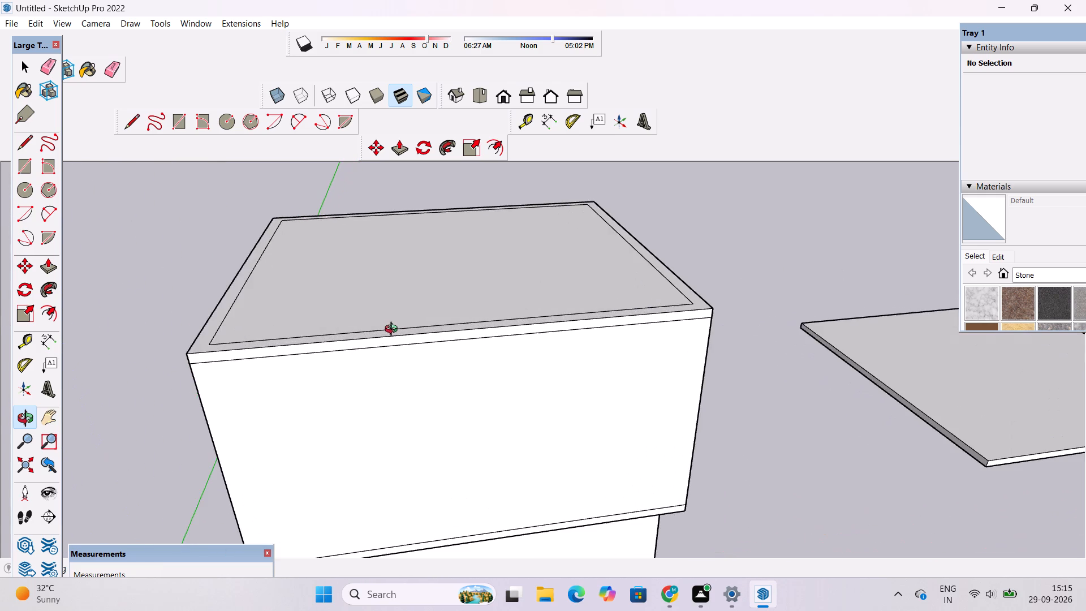
left_click_drag(393, 332, 369, 371)
left_click_drag(368, 373, 295, 343)
scroll(283, 355, "up", 2)
left_click_drag(295, 351, 277, 365)
left_click_drag(277, 370, 277, 353)
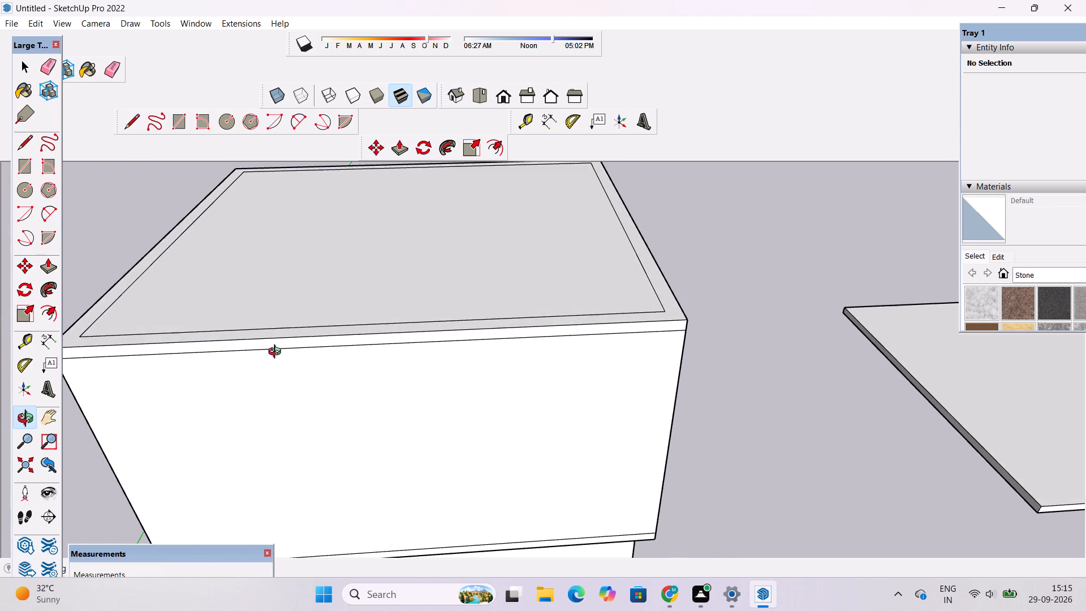
left_click_drag(277, 353, 277, 355)
scroll(282, 337, "down", 3)
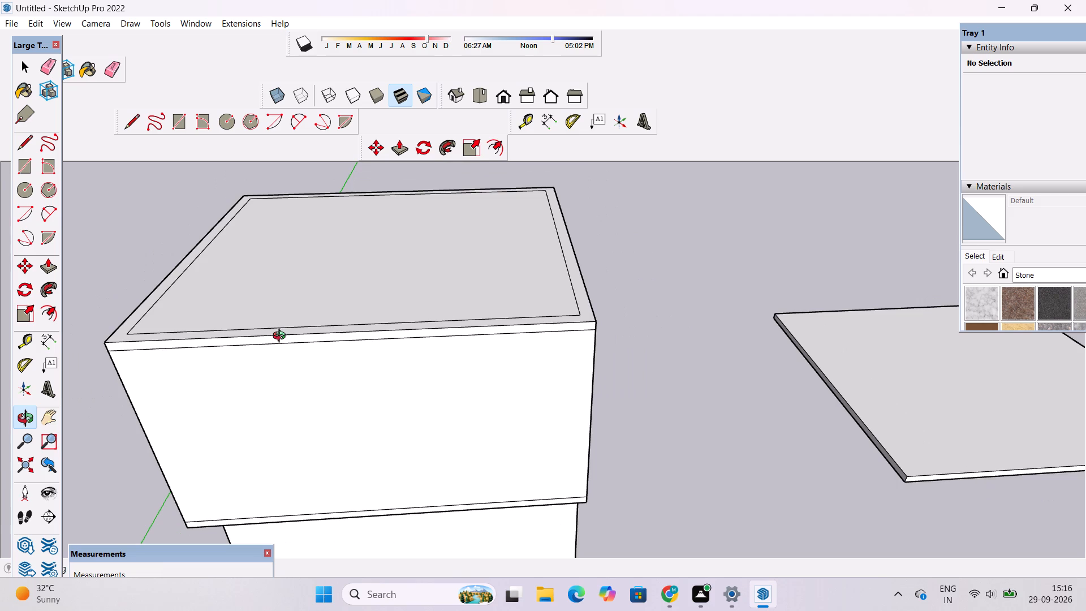
scroll(282, 337, "down", 1)
left_click_drag(320, 343, 311, 368)
left_click_drag(378, 363, 367, 364)
left_click_drag(362, 360, 376, 363, "shift")
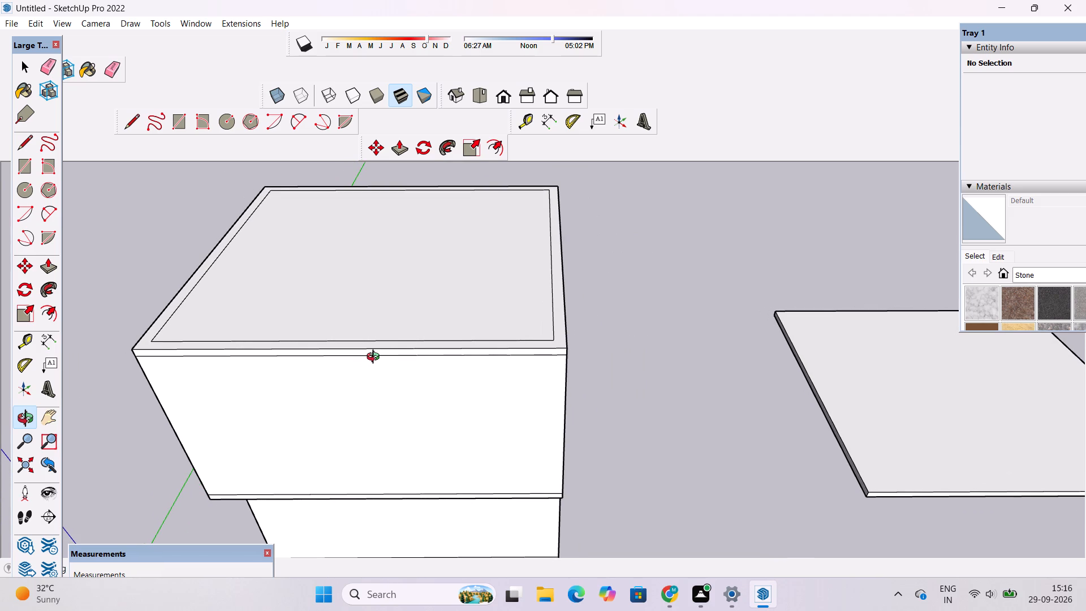
left_click_drag(376, 358, 402, 367, "shift")
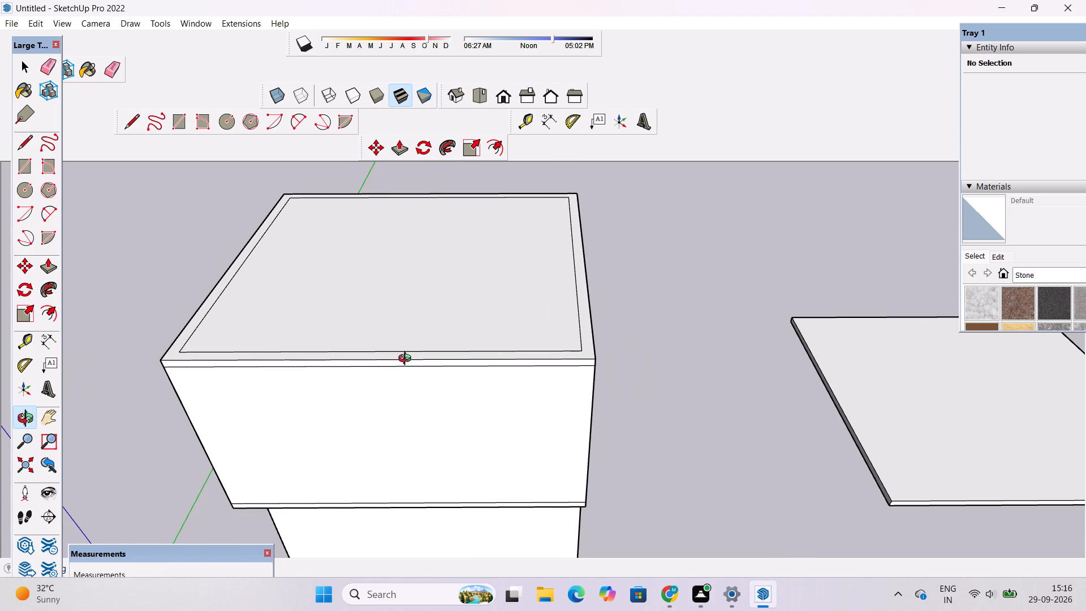
left_click_drag(408, 358, 414, 364, "shift")
left_click_drag(416, 368, 468, 389, "shift")
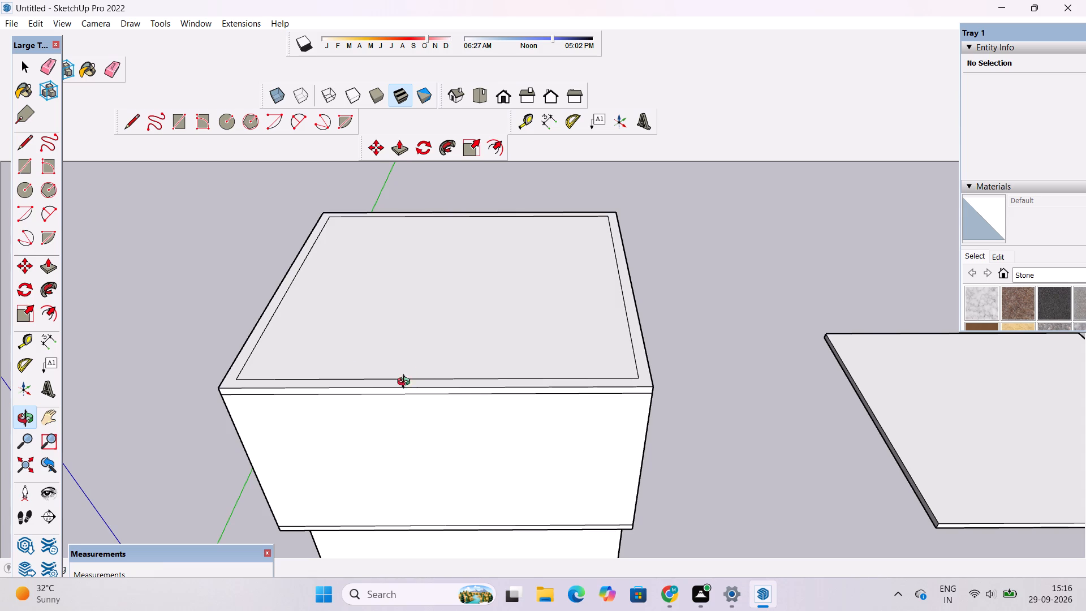
left_click_drag(348, 369, 329, 375)
left_click_drag(329, 377, 343, 388, "shift")
left_click_drag(344, 388, 352, 391, "shift")
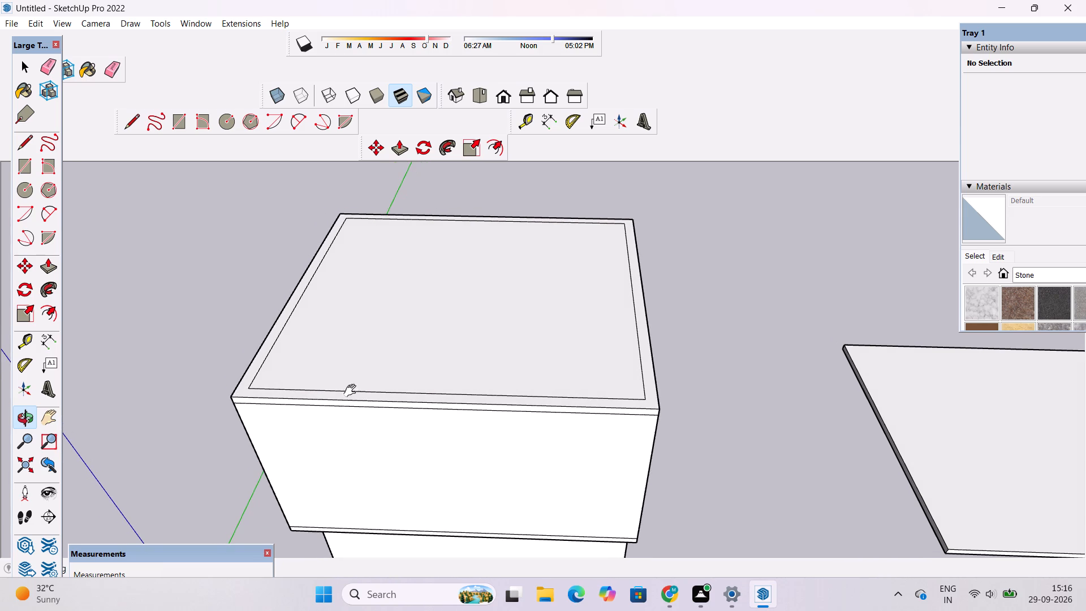
left_click_drag(352, 391, 348, 393, "shift")
left_click_drag(346, 393, 373, 388, "shift")
Push/Pull the border strip between the roof slab's outer edges and the inset rectangle up 24' to form walls.
key("space")
scroll(372, 386, "up", 2)
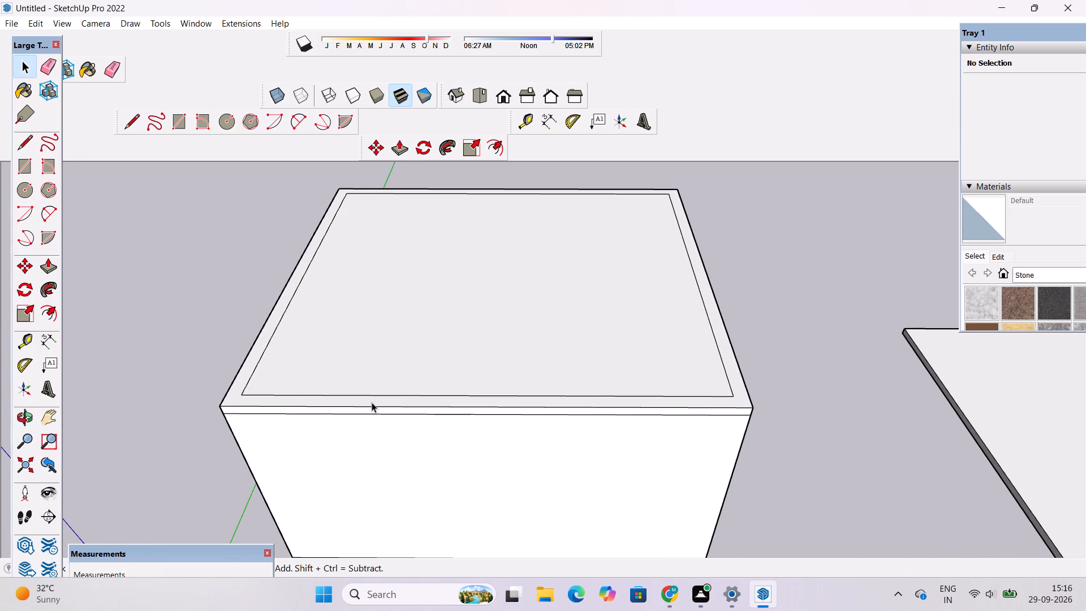
key("p")
left_click(372, 398)
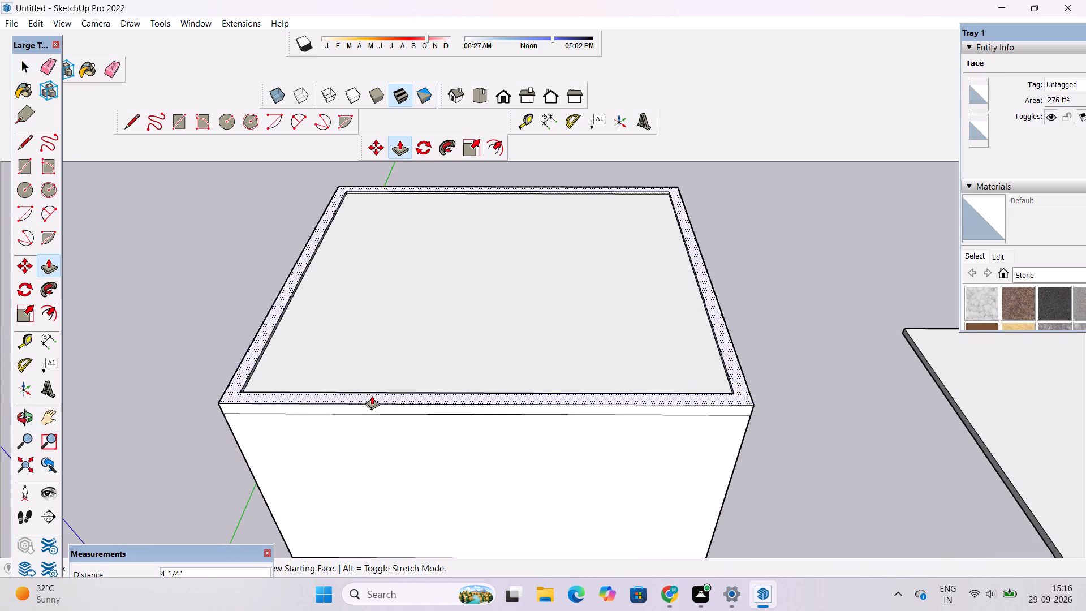
scroll(372, 393, "down", 5)
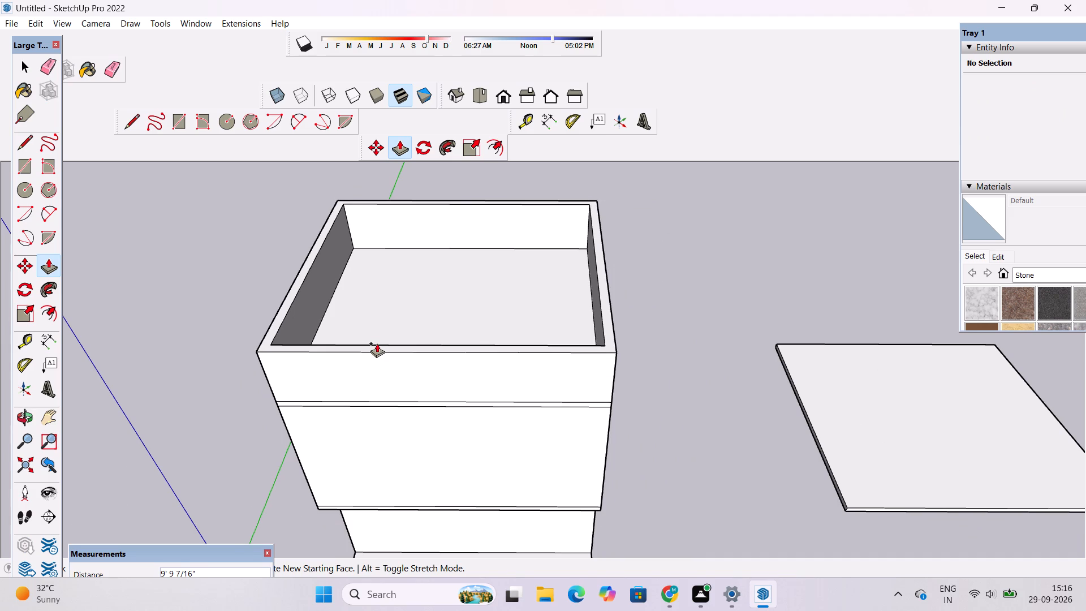
type("24'")
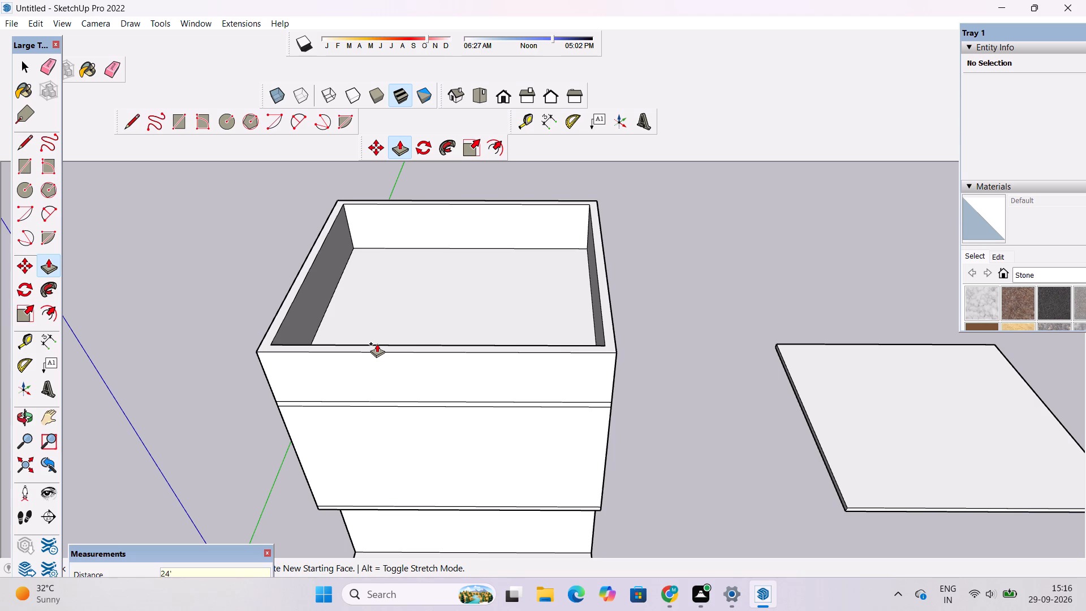
key("Return")
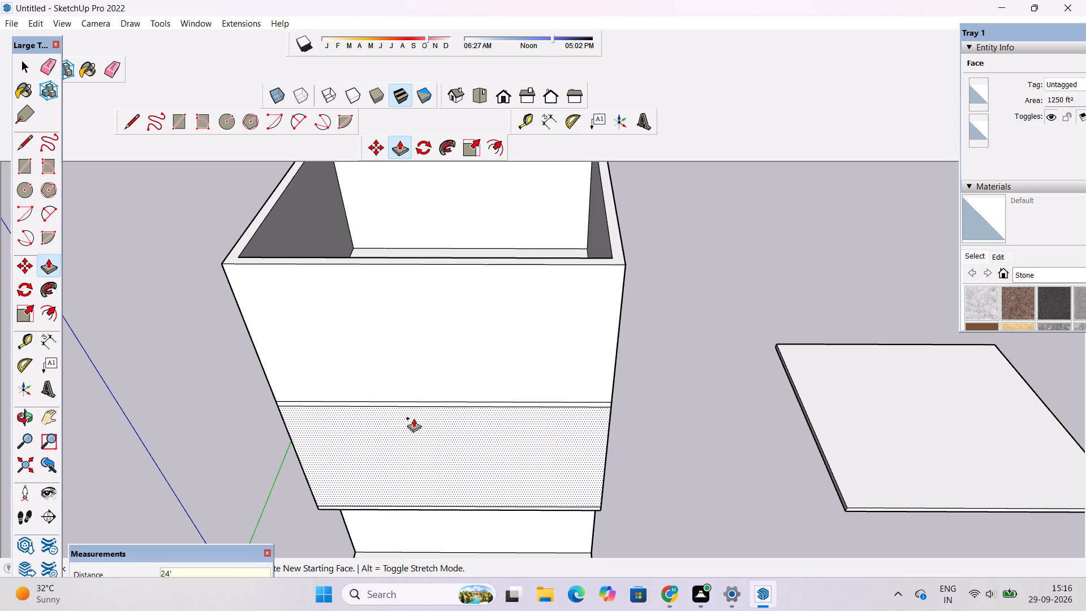
Examine the newly raised walls and their hollow interior from several angles.
key("o")
scroll(392, 415, "down", 5)
left_click_drag(313, 401, 436, 378)
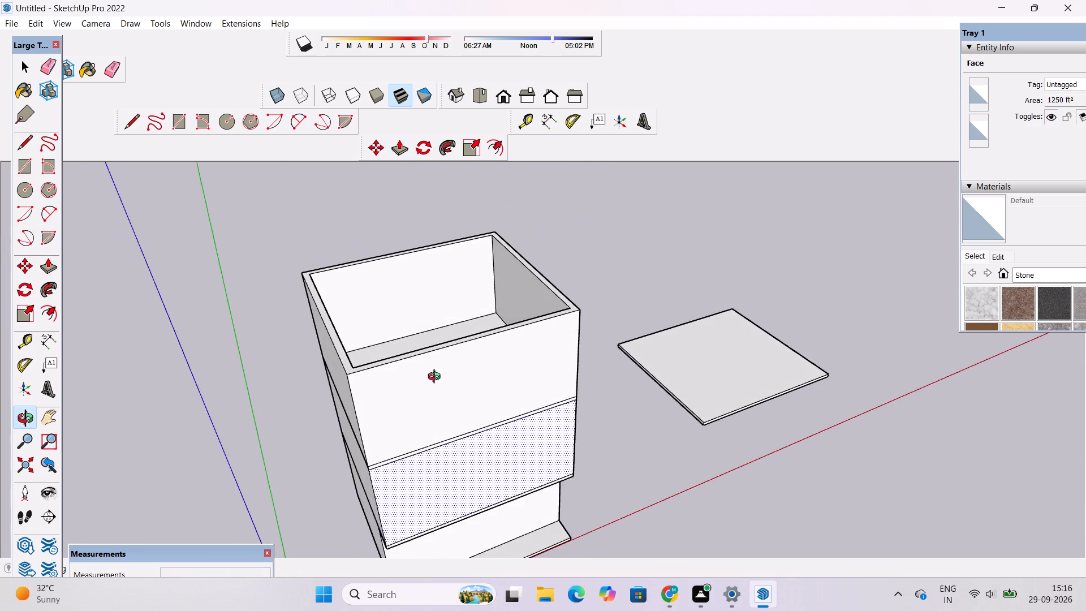
scroll(437, 378, "up", 3)
left_click_drag(434, 386, 406, 362)
left_click_drag(421, 363, 317, 388, "shift")
scroll(317, 388, "up", 1)
scroll(317, 388, "down", 1)
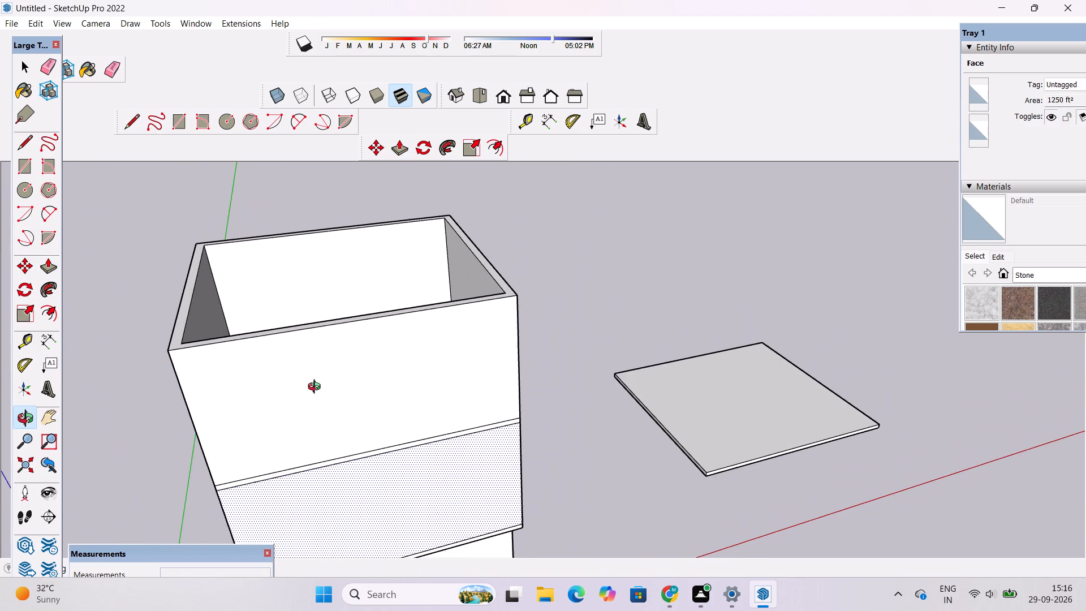
left_click_drag(314, 389, 407, 389)
left_click_drag(408, 389, 308, 377, "shift")
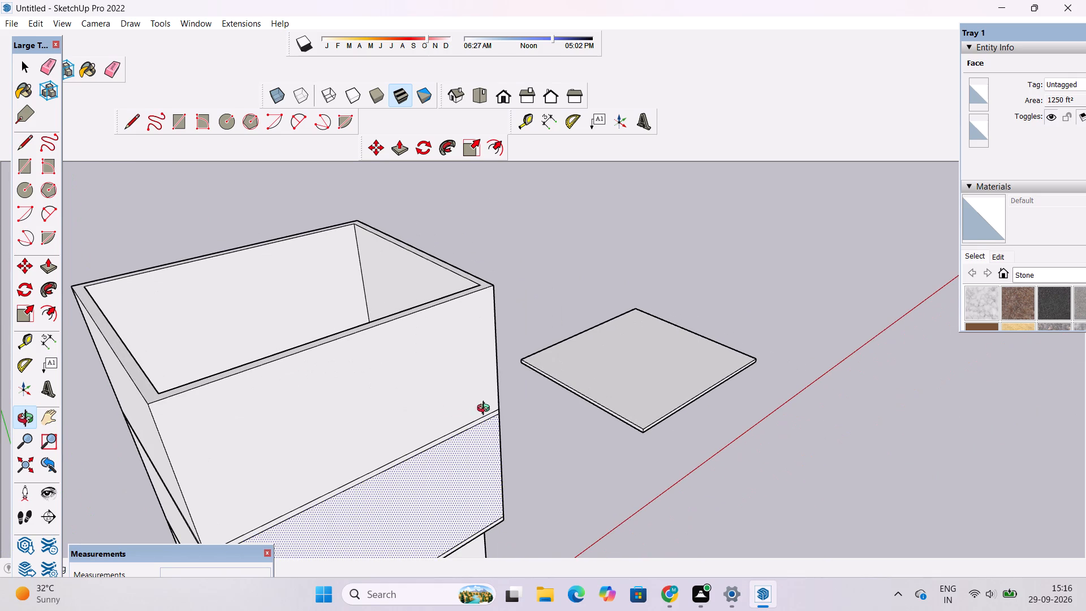
Copy the spare slab onto the top of the new walls, matching its bottom corner to the walls' outer top corner.
key("space")
left_click(601, 391)
key("m")
scroll(568, 397, "up", 3)
scroll(486, 358, "up", 11)
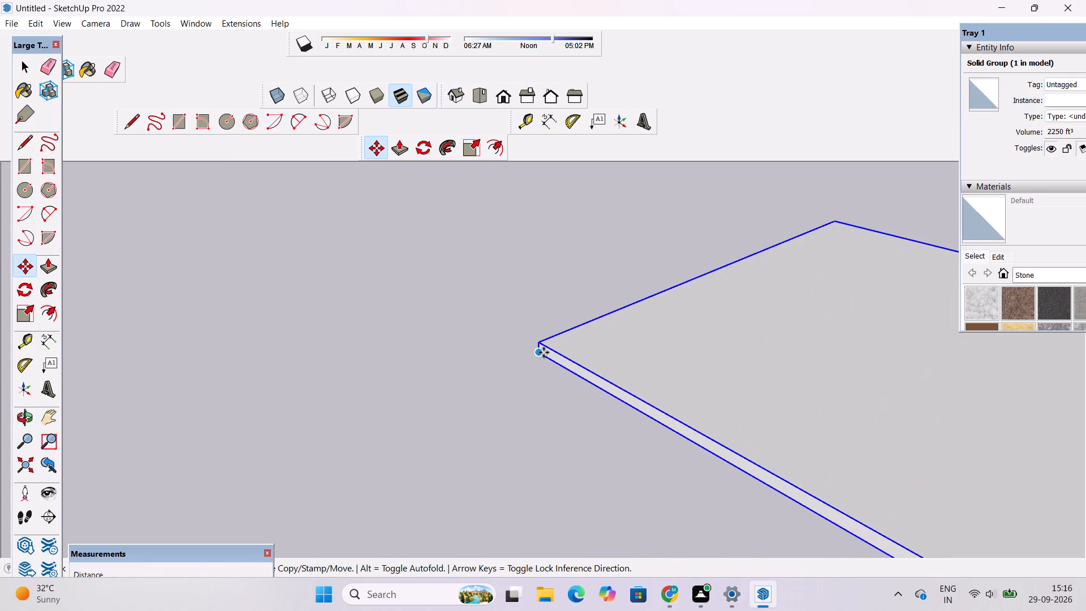
left_click(538, 353)
scroll(528, 358, "down", 5)
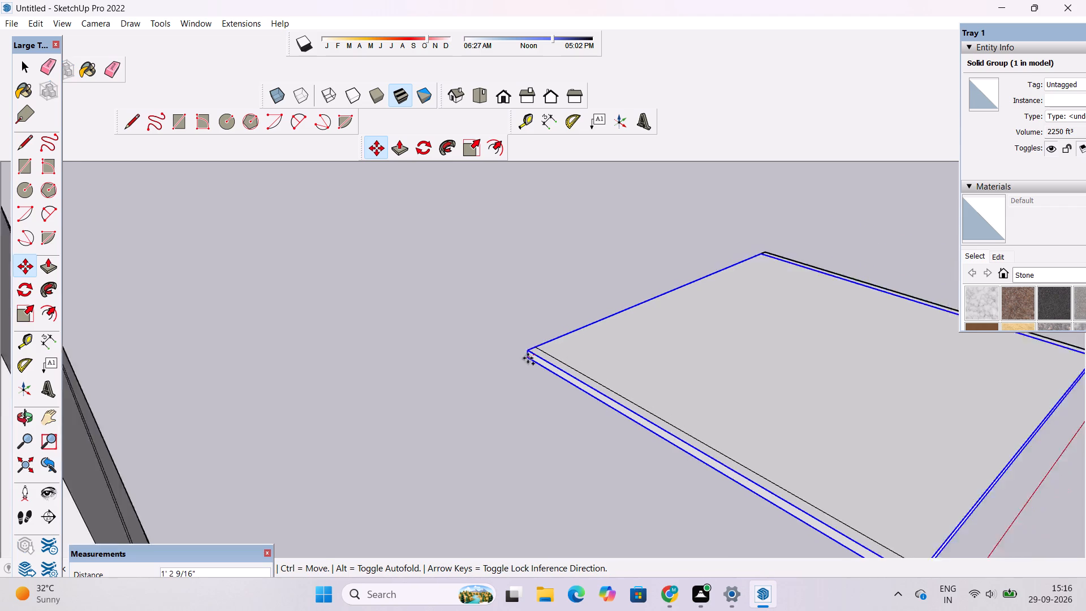
scroll(532, 369, "down", 17)
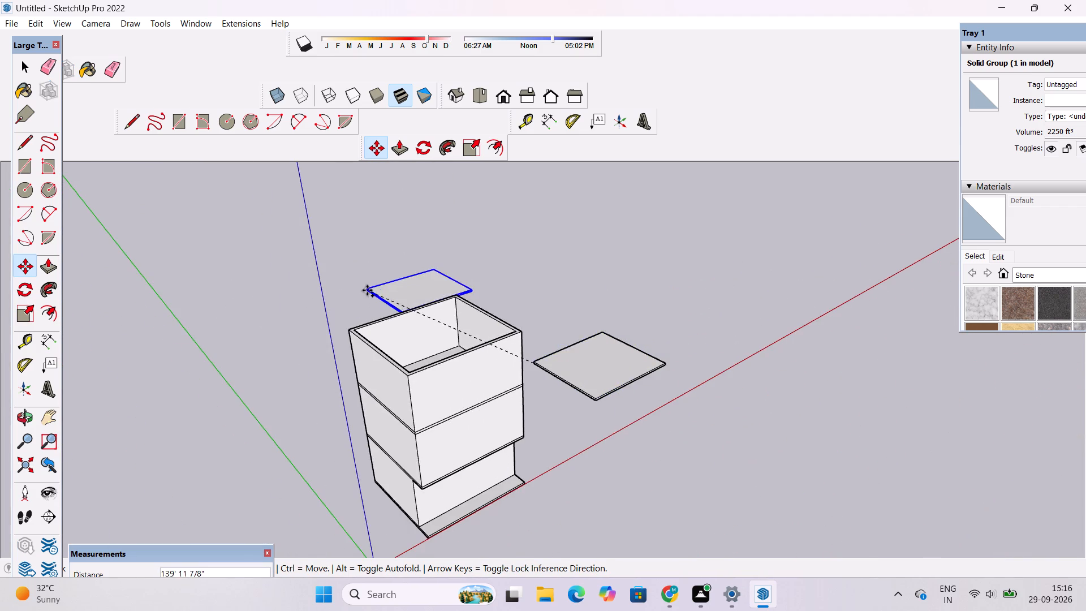
scroll(367, 290, "up", 4)
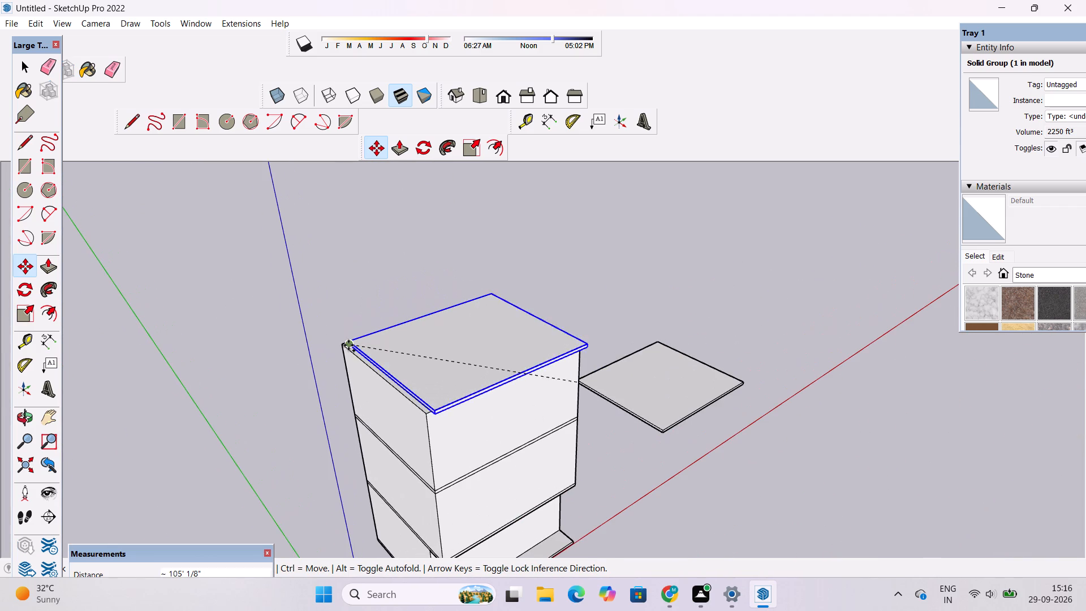
scroll(348, 345, "up", 11)
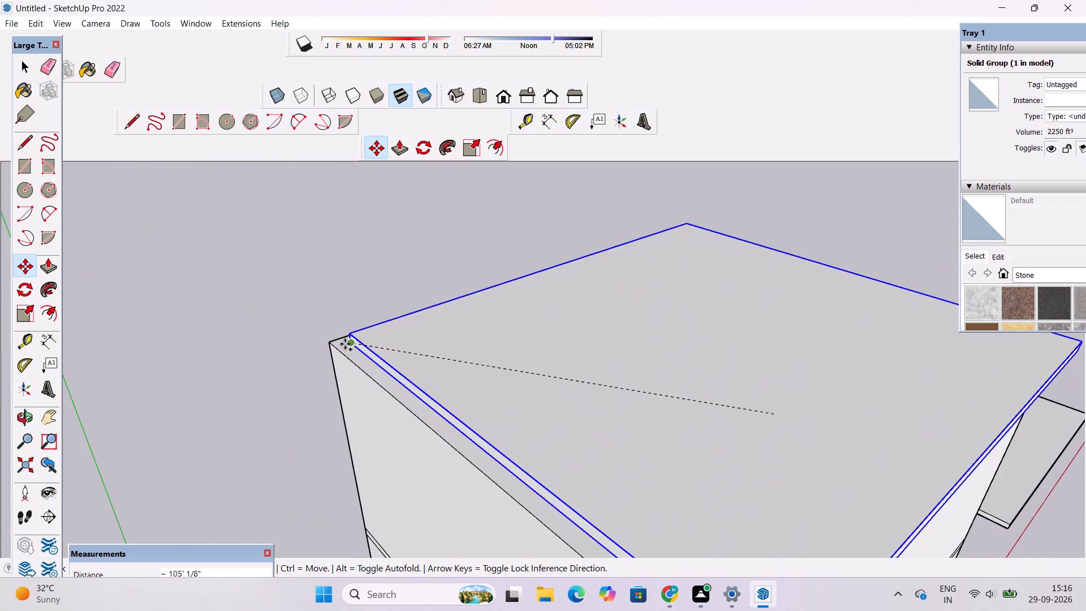
scroll(342, 344, "up", 6)
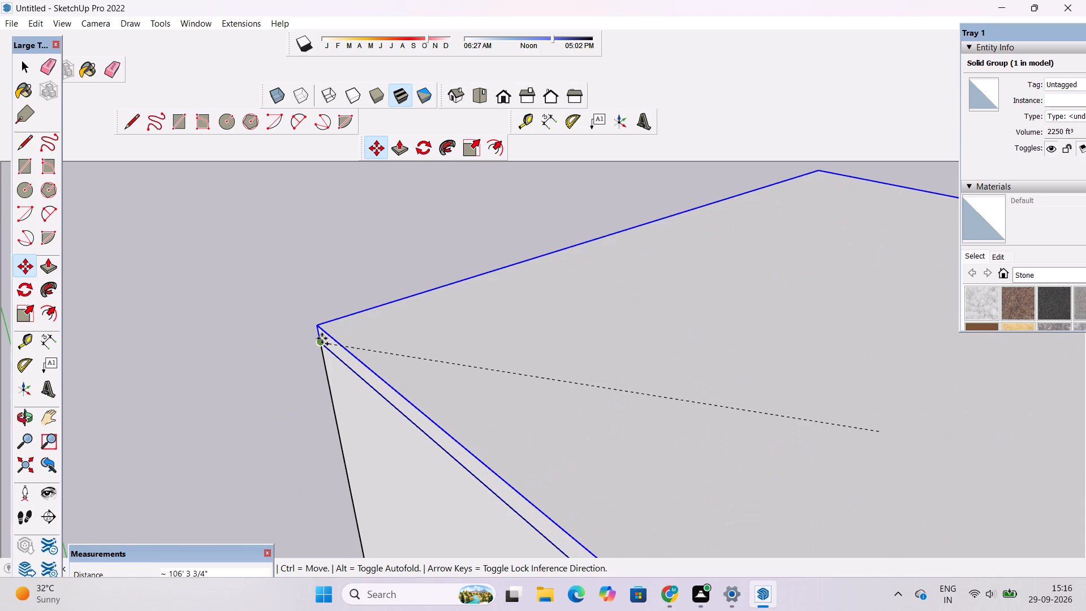
left_click(321, 343)
key("space")
Examine how the copied slab sits on top of the new walls from several angles.
type("o")
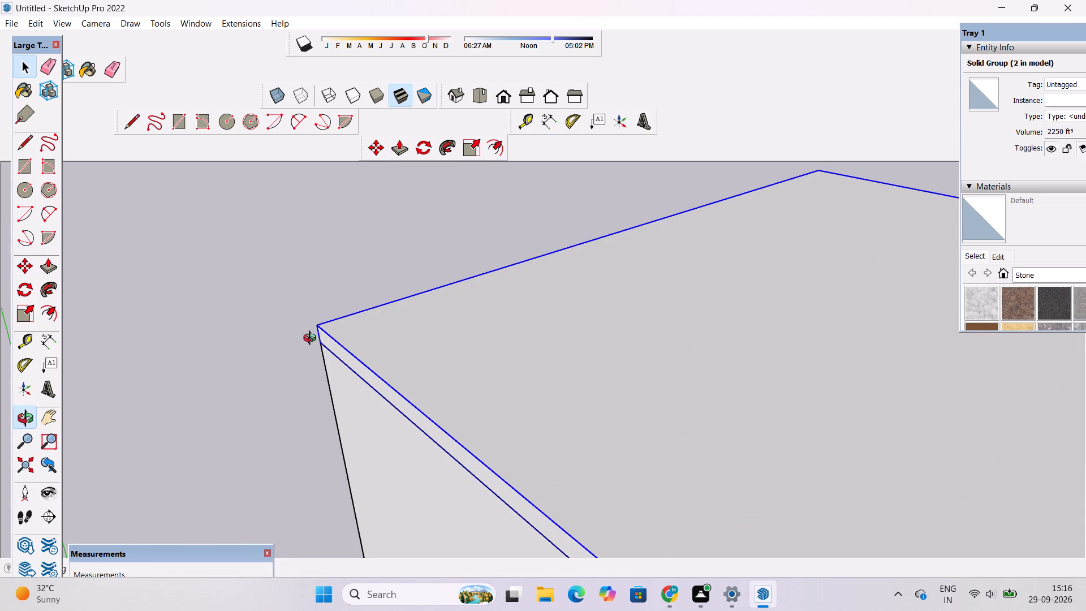
scroll(312, 339, "down", 6)
left_click_drag(390, 385, 343, 352)
scroll(355, 354, "down", 3)
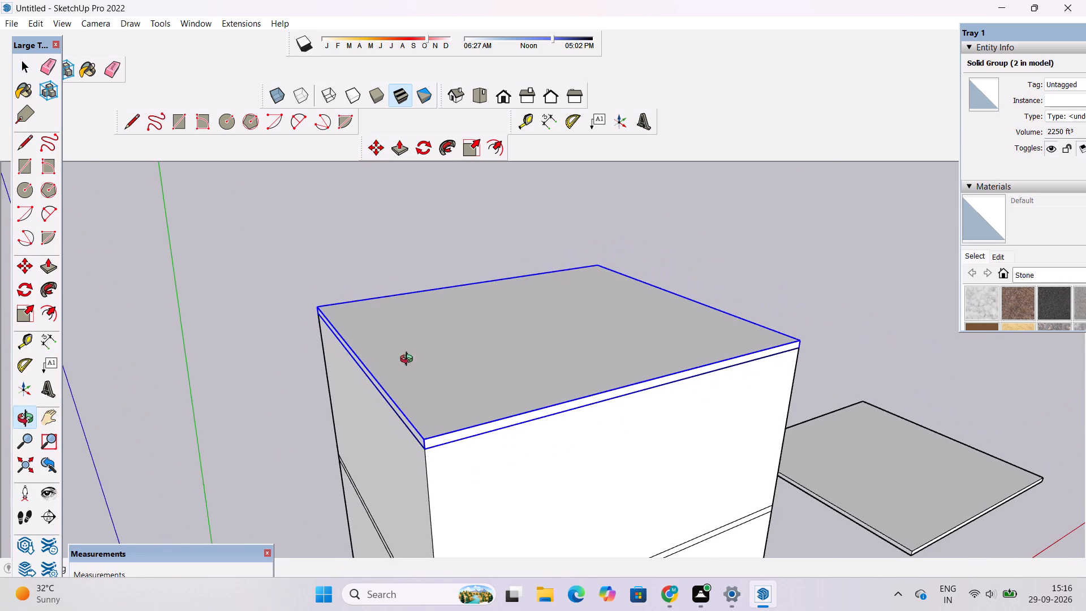
left_click_drag(416, 360, 376, 342, "shift")
scroll(376, 342, "up", 4)
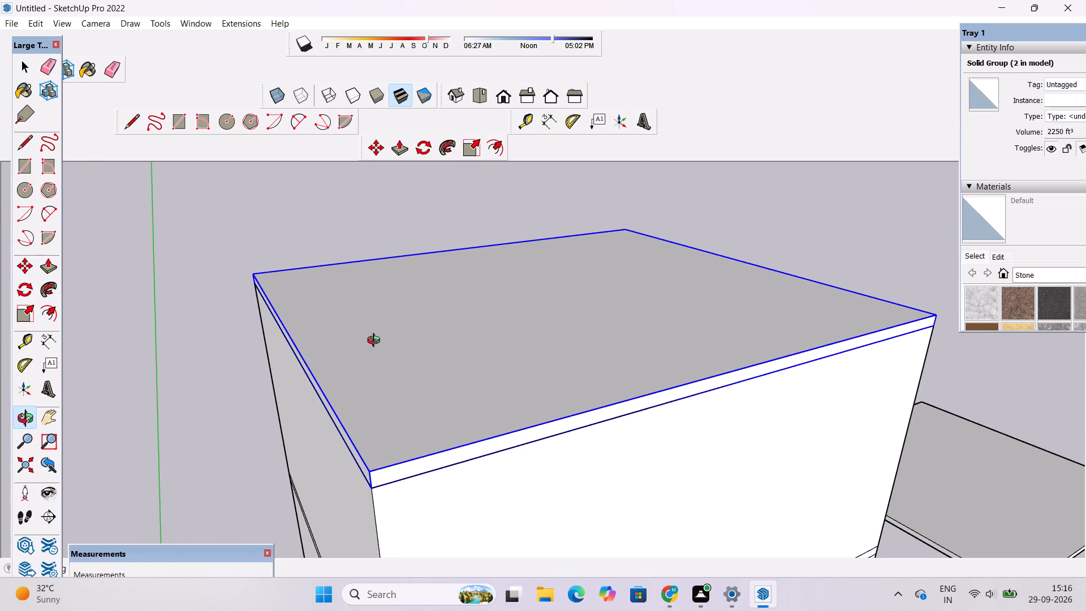
scroll(376, 342, "down", 1)
left_click_drag(375, 342, 380, 344)
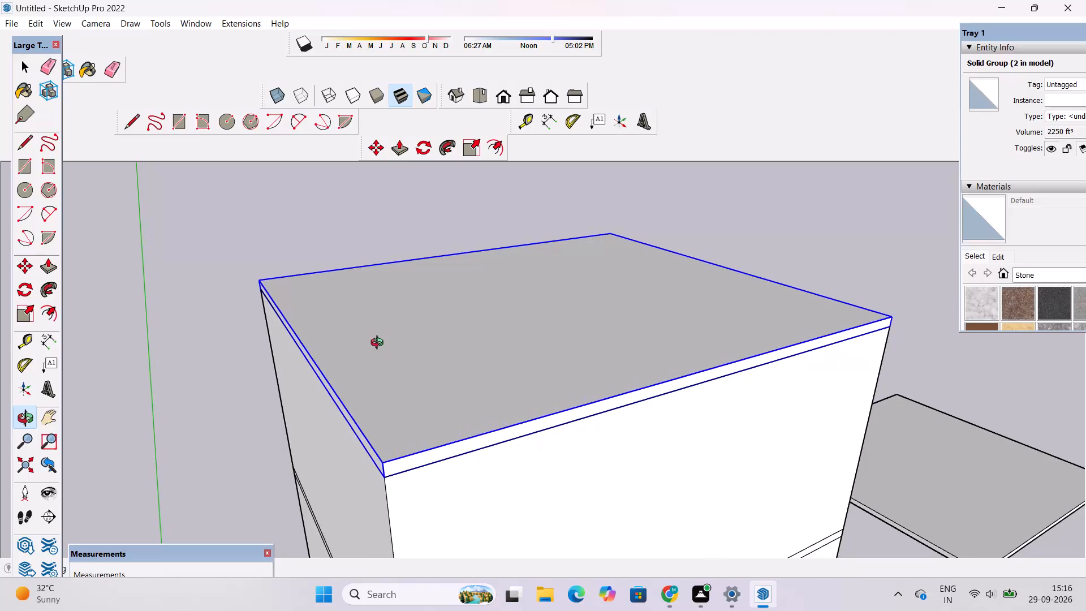
left_click_drag(380, 344, 341, 319)
left_click_drag(349, 328, 391, 338)
left_click_drag(391, 338, 367, 326)
key("space")
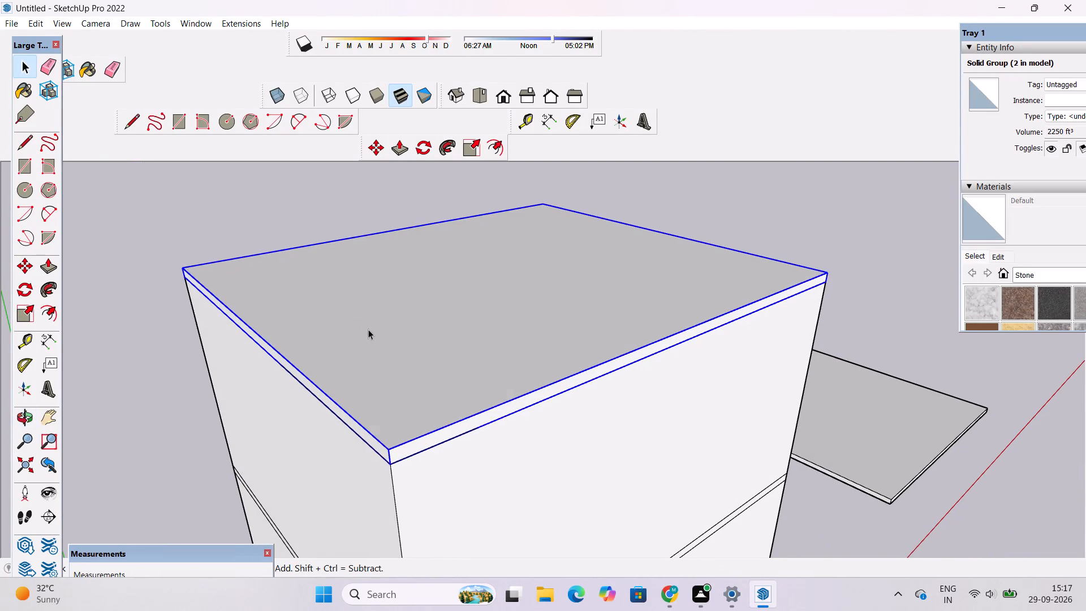
Explode the copied slab group on top of the new upper-storey walls into loose geometry.
right_click(368, 329)
left_click(392, 416)
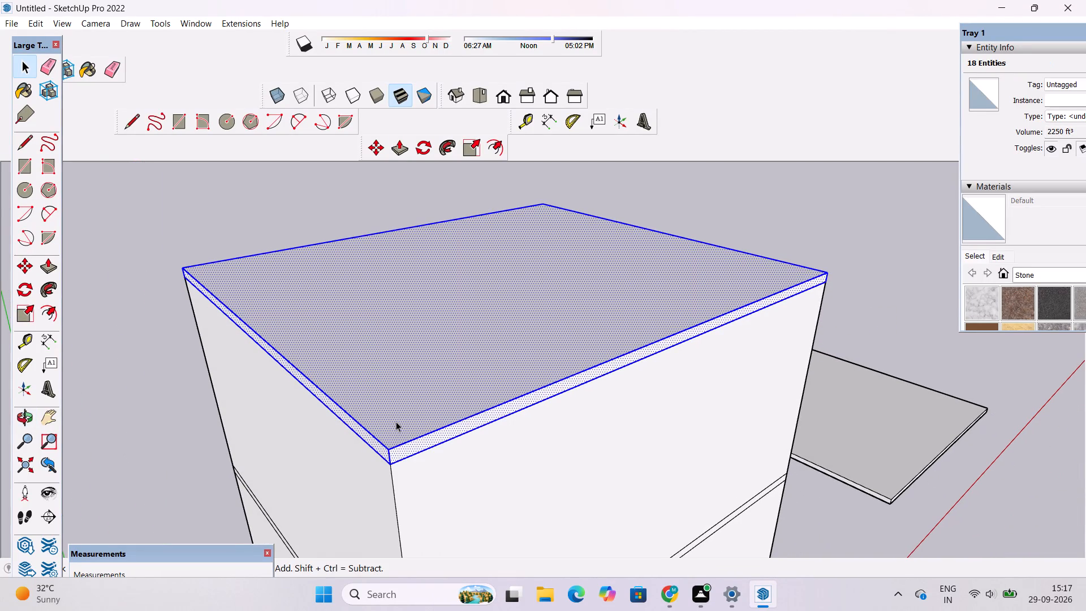
left_click(232, 211)
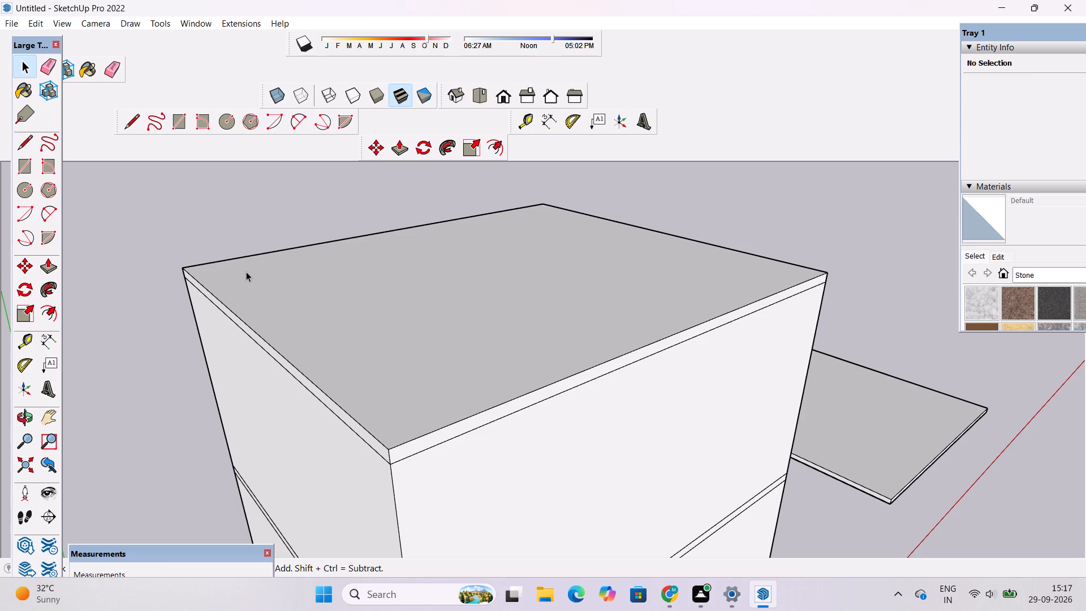
Examine the three stacked storeys, their slab edges and the spare slab beside them from several angles and distances.
scroll(246, 272, "down", 3)
scroll(246, 272, "up", 2)
scroll(246, 272, "down", 3)
key("o")
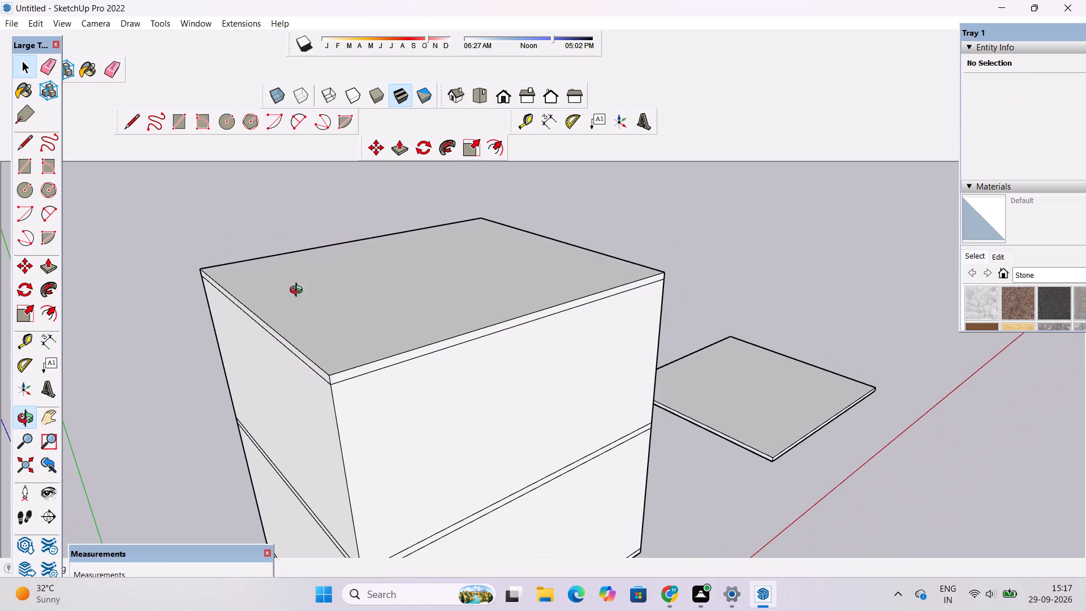
left_click_drag(312, 304, 295, 296)
left_click_drag(345, 382, 284, 344)
scroll(281, 339, "down", 7)
left_click_drag(501, 386, 469, 369)
scroll(458, 353, "down", 8)
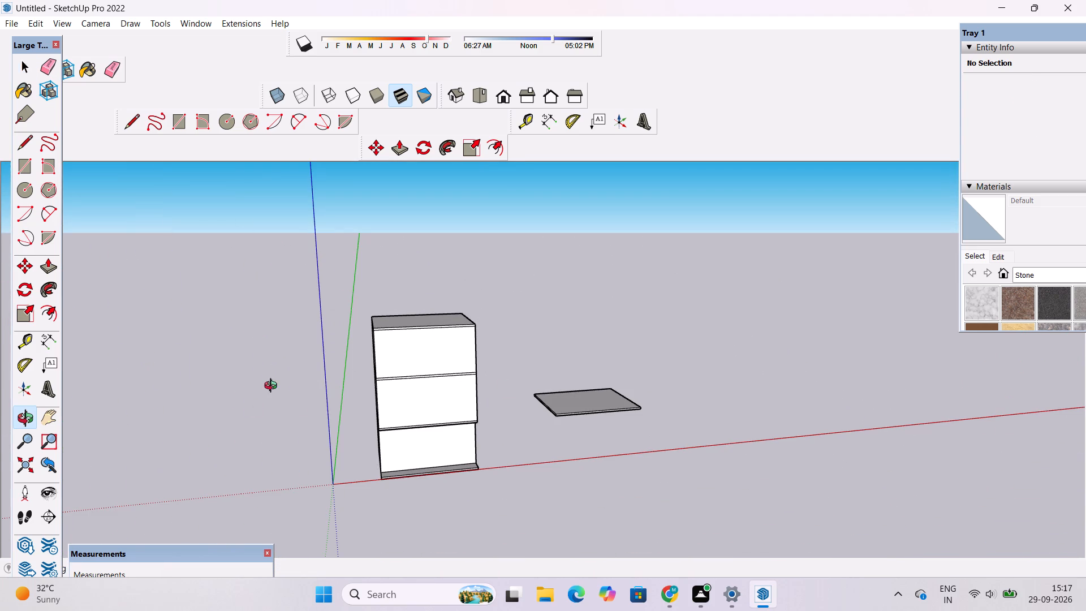
scroll(317, 343, "up", 9)
left_click_drag(447, 410, 353, 407)
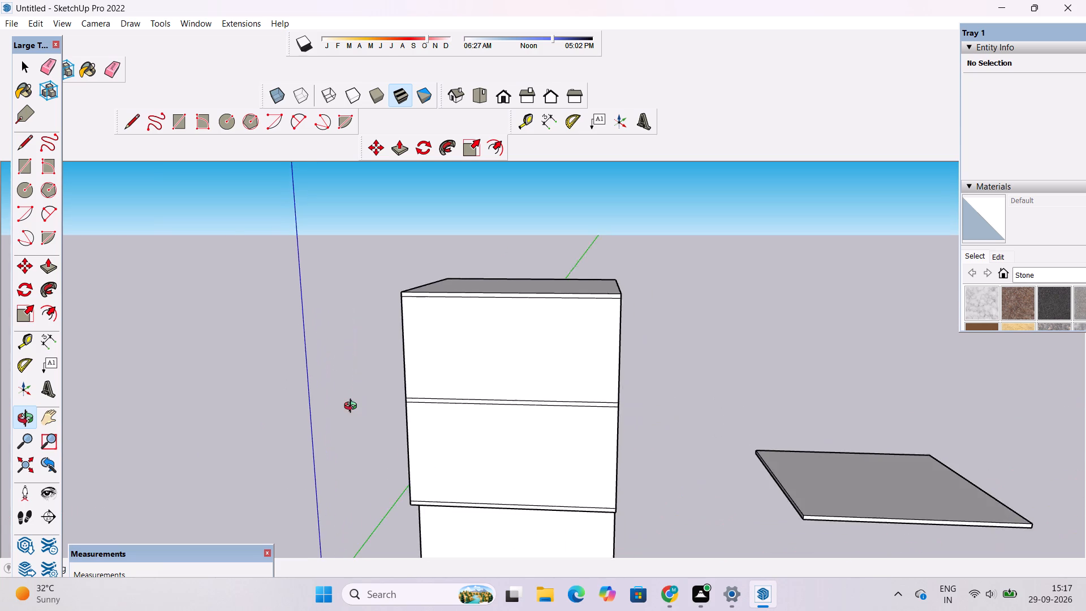
left_click_drag(353, 407, 352, 405)
scroll(348, 399, "down", 2)
left_click_drag(432, 414, 245, 368, "shift")
scroll(235, 367, "up", 3)
left_click_drag(217, 373, 241, 375)
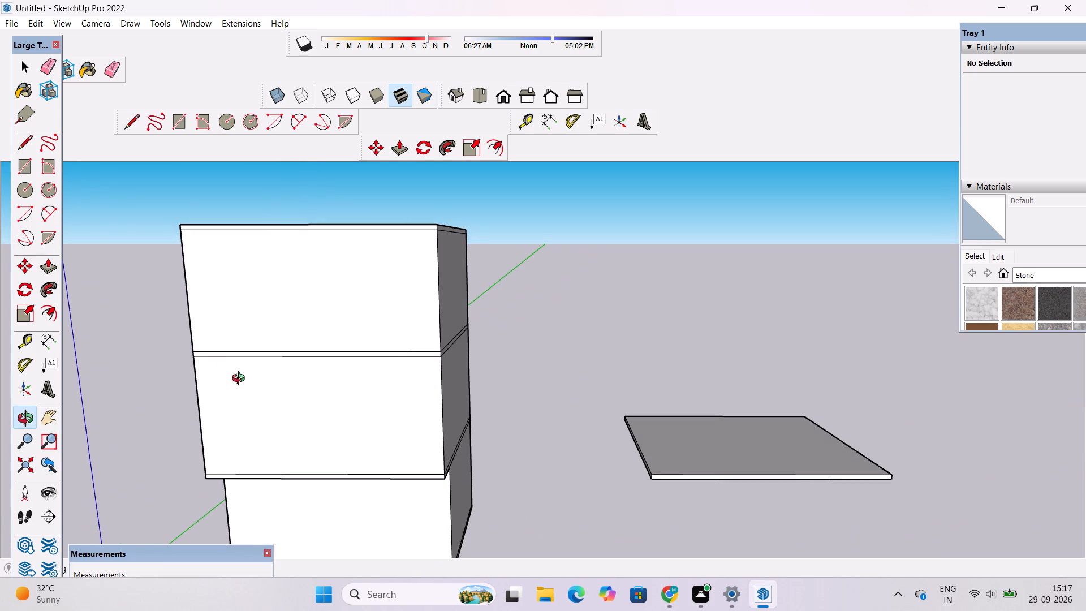
left_click_drag(242, 387, 258, 377, "shift")
scroll(262, 372, "down", 4)
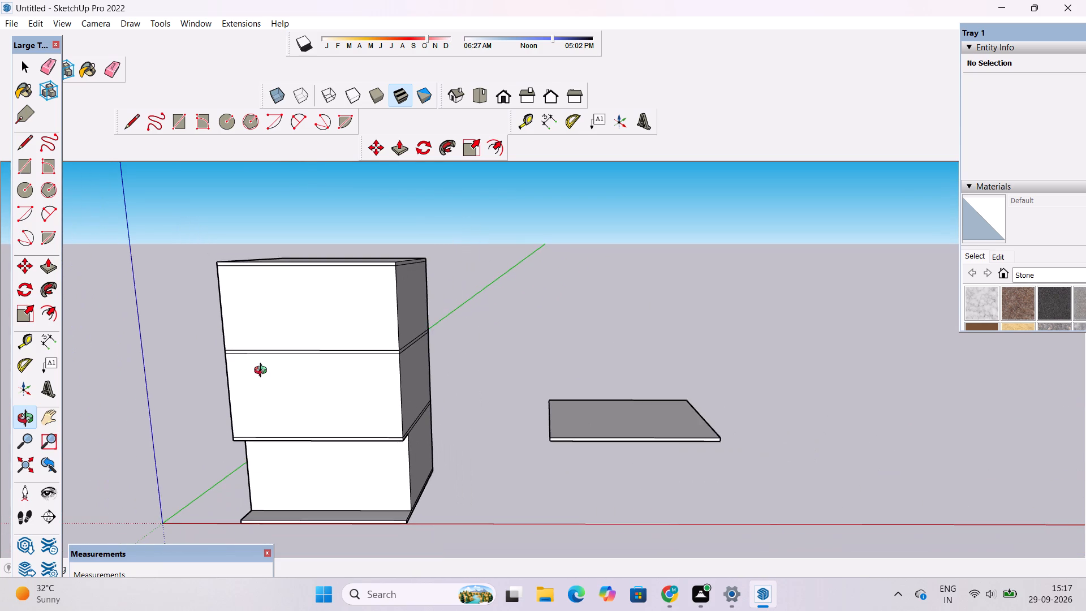
scroll(263, 372, "up", 2)
left_click_drag(266, 371, 343, 367, "shift")
scroll(348, 357, "down", 6)
left_click_drag(350, 367, 372, 450)
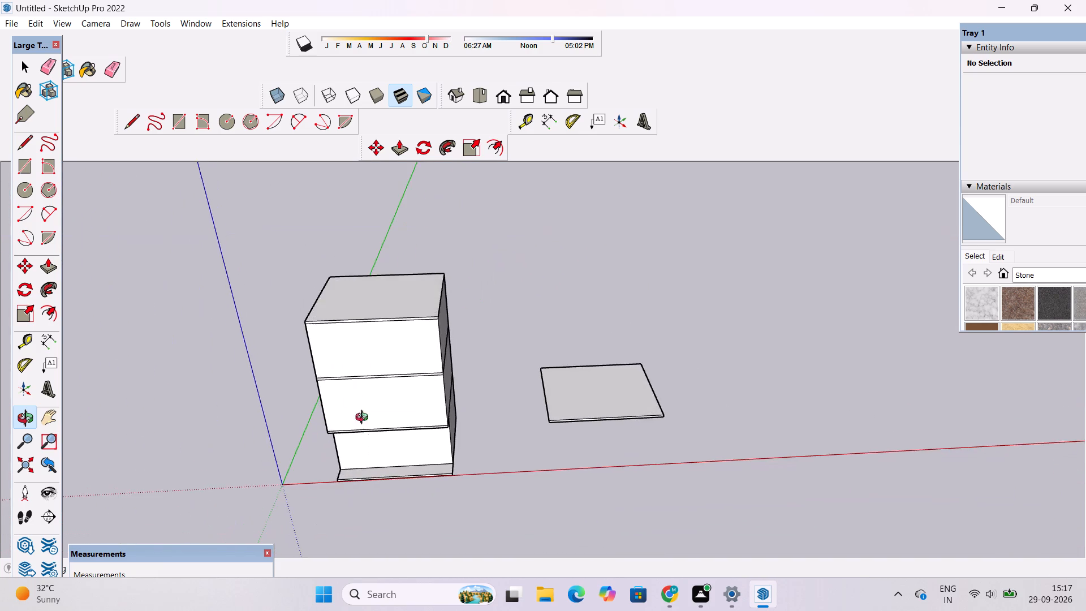
scroll(360, 403, "up", 3)
left_click_drag(361, 407, 363, 376)
scroll(364, 375, "up", 3)
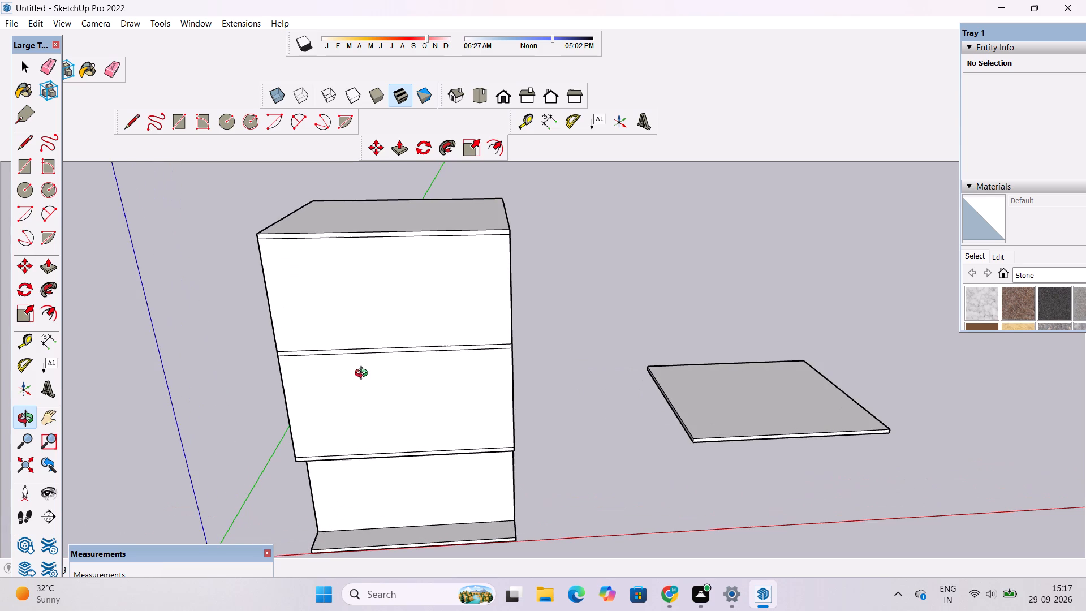
scroll(364, 375, "up", 1)
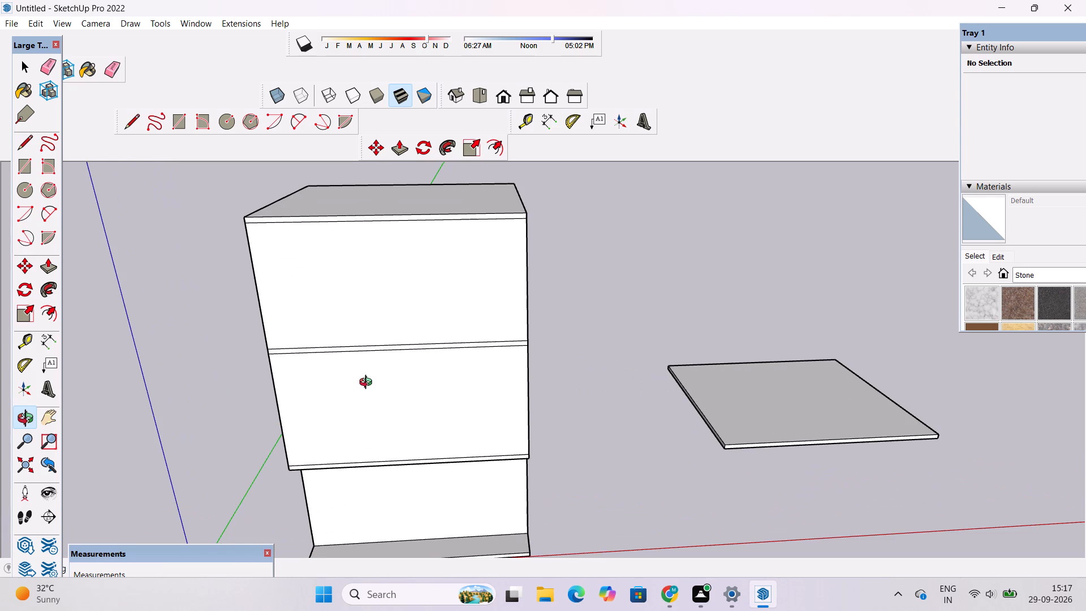
scroll(368, 384, "down", 4)
scroll(372, 381, "up", 1)
scroll(374, 376, "down", 3)
scroll(374, 376, "up", 3)
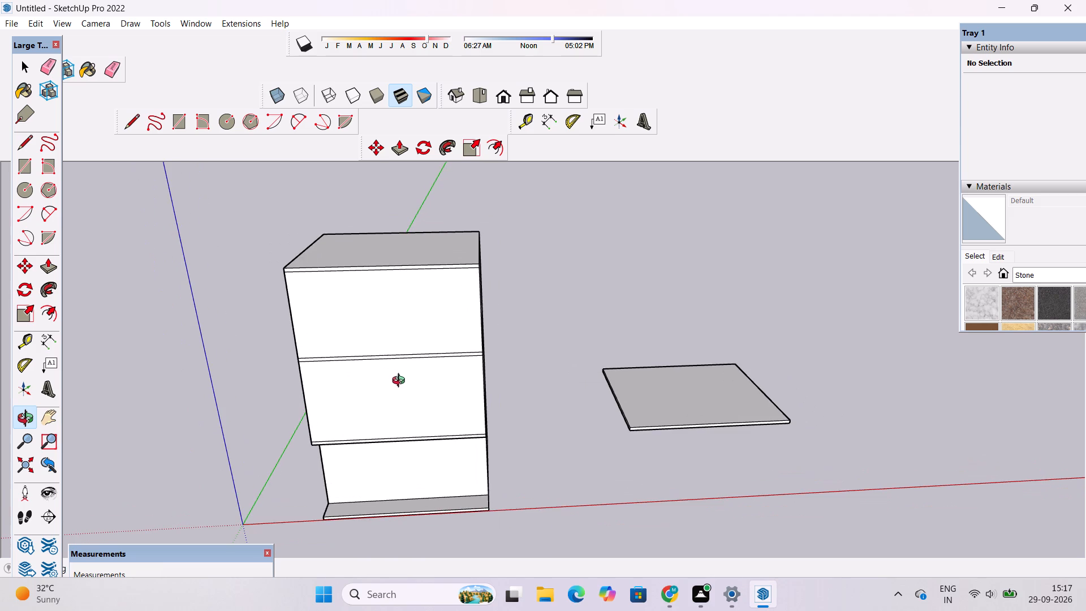
left_click_drag(412, 401, 460, 399, "shift")
left_click_drag(466, 419, 450, 419)
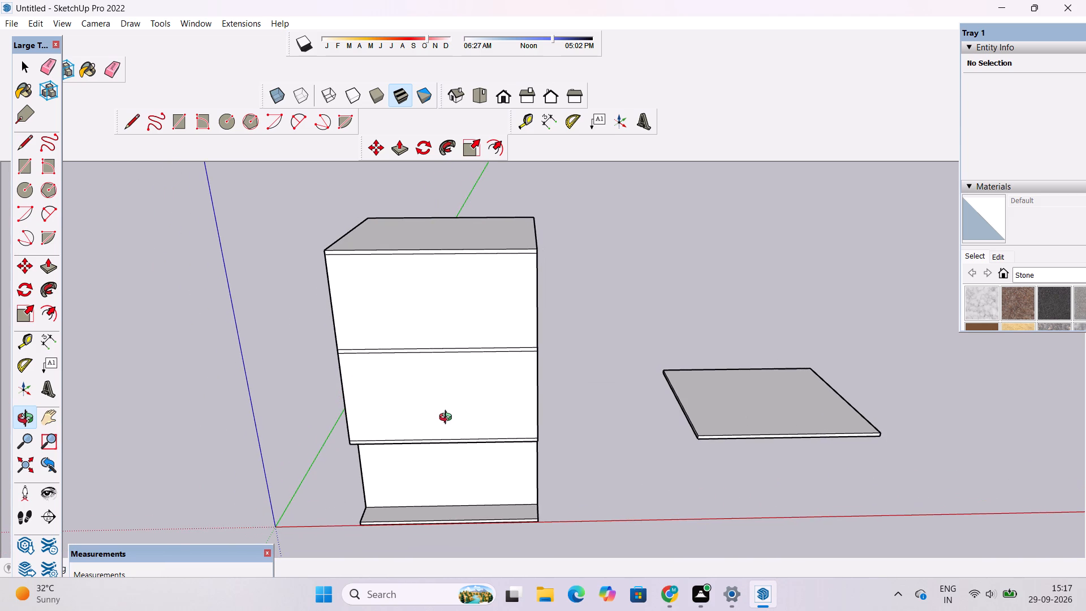
left_click_drag(449, 407, 495, 366, "shift")
scroll(497, 375, "up", 2)
left_click_drag(495, 369, 479, 430, "shift")
scroll(452, 393, "down", 3)
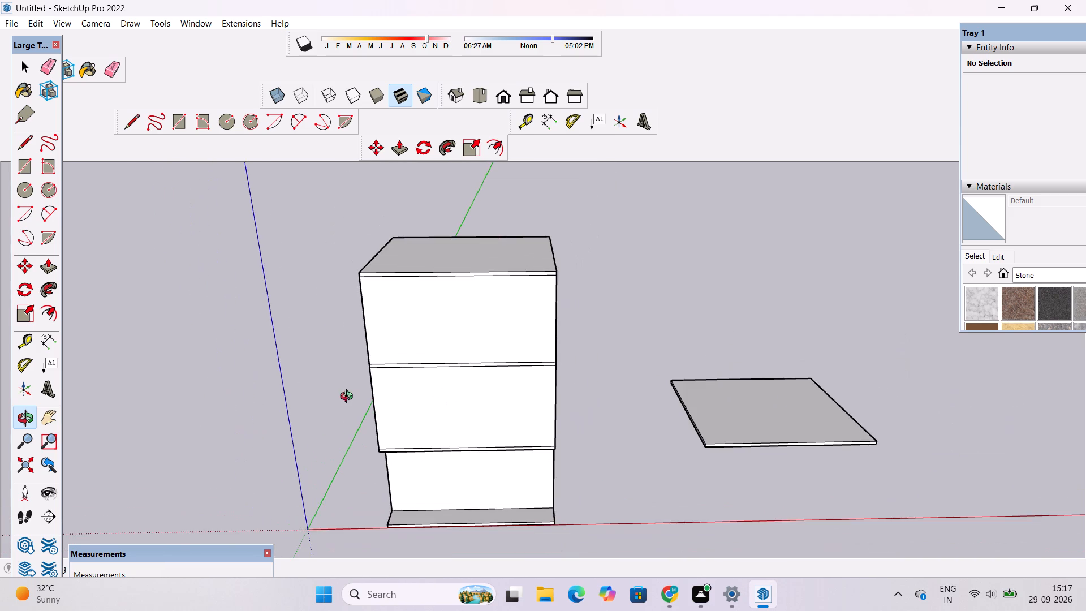
left_click_drag(352, 399, 410, 399)
scroll(417, 389, "up", 3)
left_click_drag(357, 392, 411, 392)
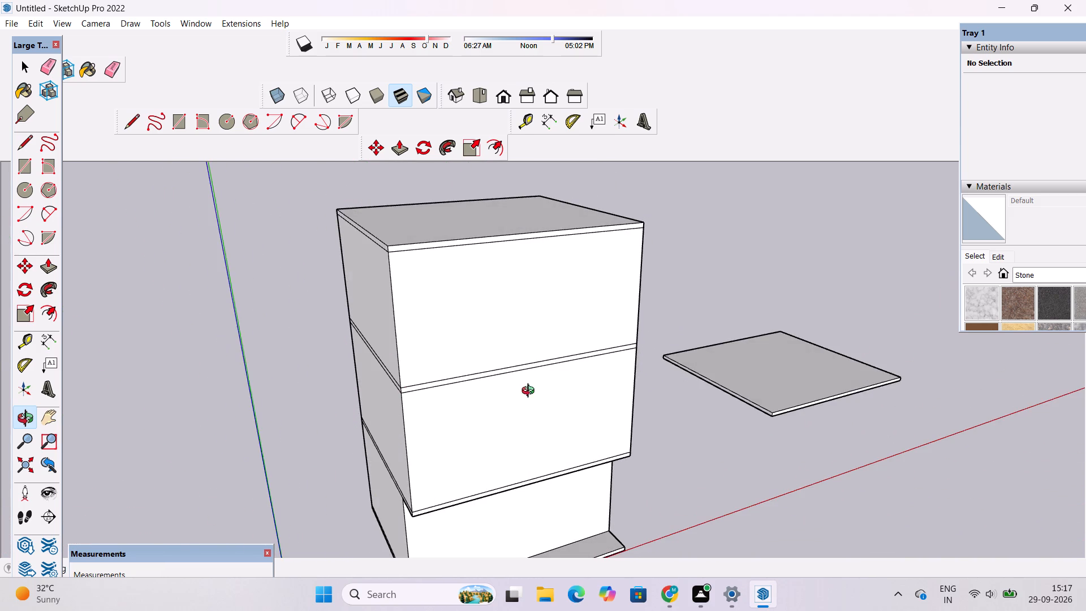
left_click_drag(531, 392, 429, 405, "shift")
left_click_drag(535, 380, 447, 397)
scroll(400, 393, "down", 3)
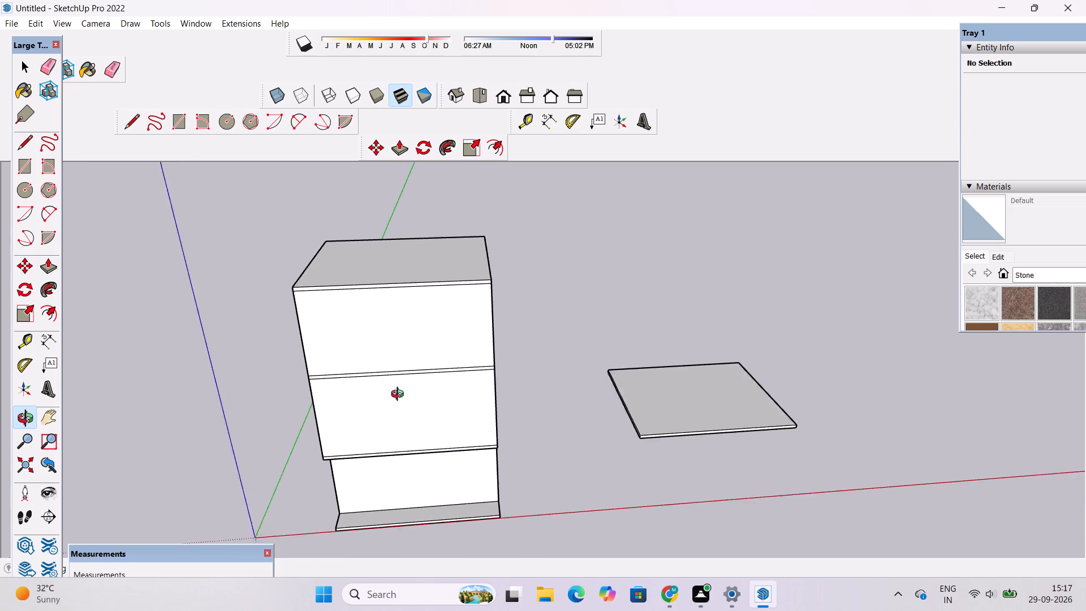
scroll(400, 395, "down", 1)
left_click_drag(446, 402, 390, 334)
left_click_drag(391, 326, 406, 367, "shift")
scroll(321, 372, "up", 3)
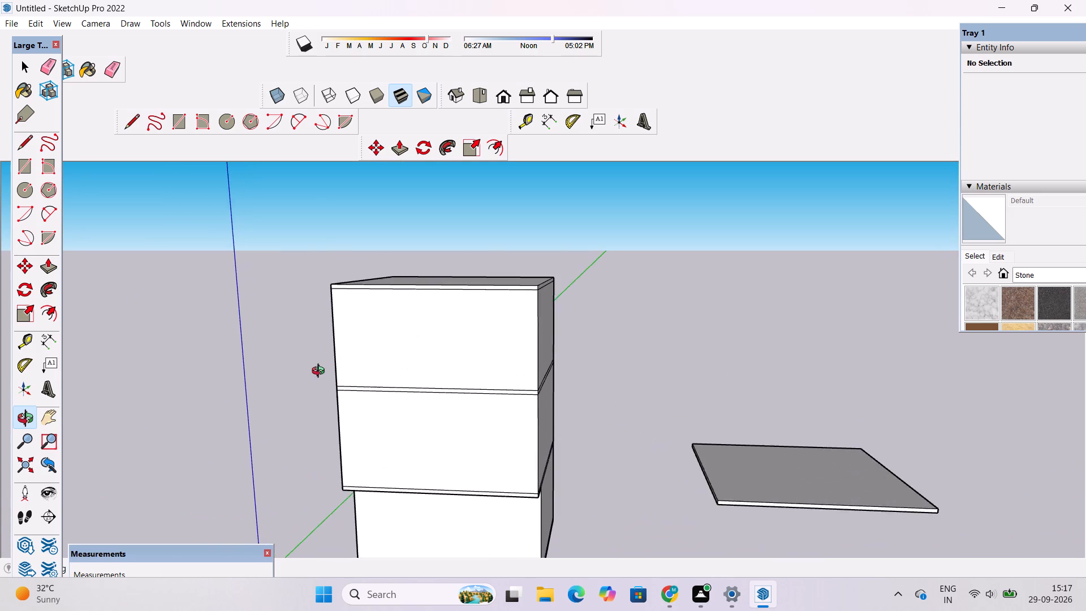
left_click_drag(327, 372, 376, 372)
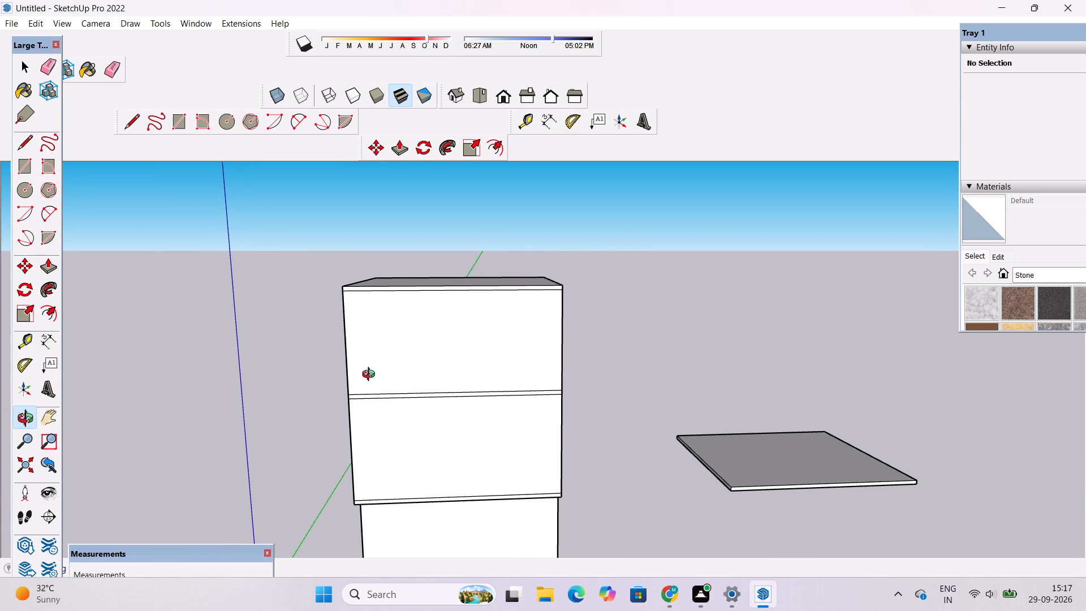
scroll(368, 378, "down", 1)
left_click_drag(368, 378, 372, 414)
left_click_drag(368, 393, 396, 395, "shift")
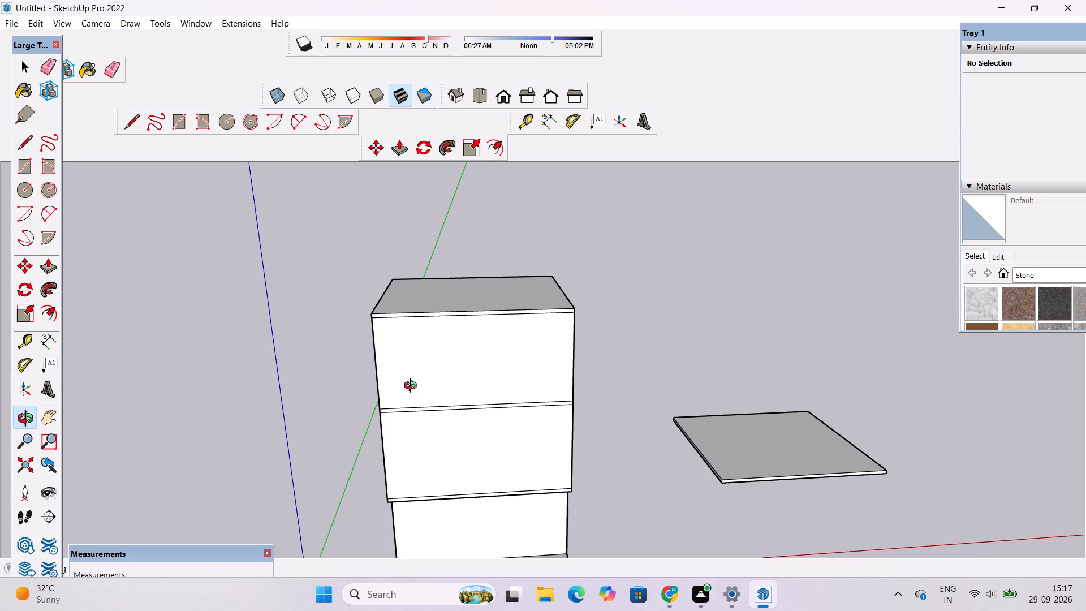
scroll(413, 387, "down", 5)
scroll(413, 387, "up", 2)
left_click_drag(429, 394, 376, 390)
left_click_drag(376, 390, 421, 391, "shift")
scroll(420, 397, "up", 4)
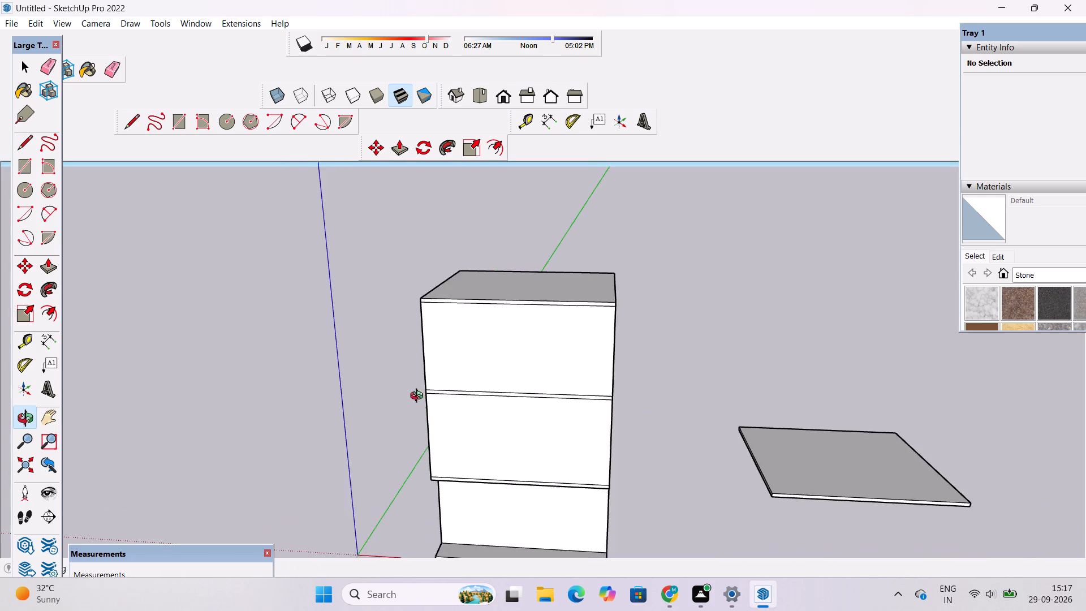
left_click_drag(413, 396, 512, 396)
left_click_drag(515, 396, 418, 401, "shift")
left_click_drag(422, 405, 368, 385)
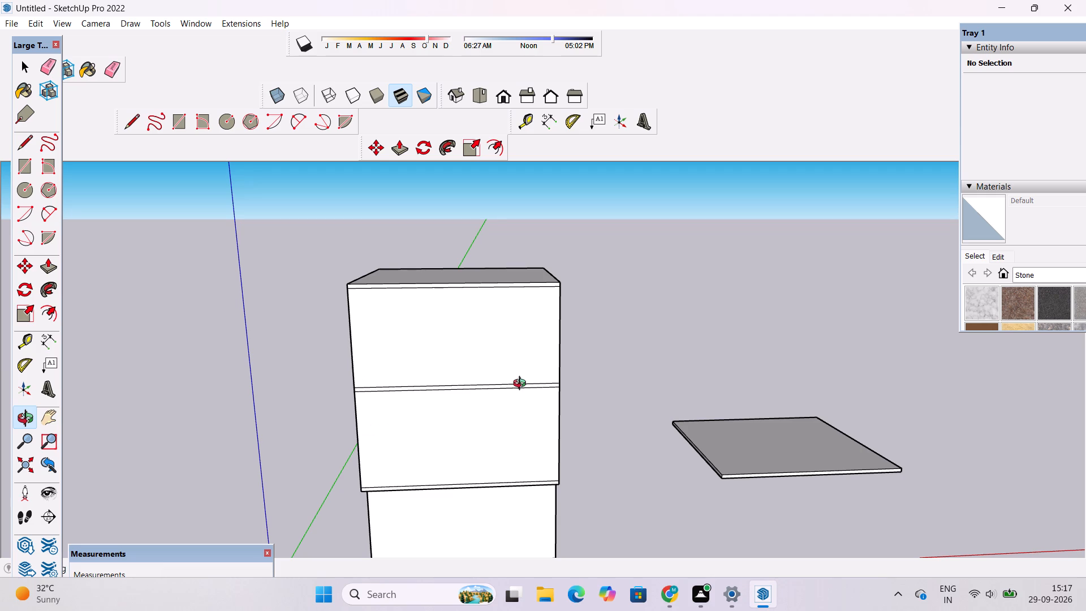
left_click_drag(519, 393, 474, 385, "shift")
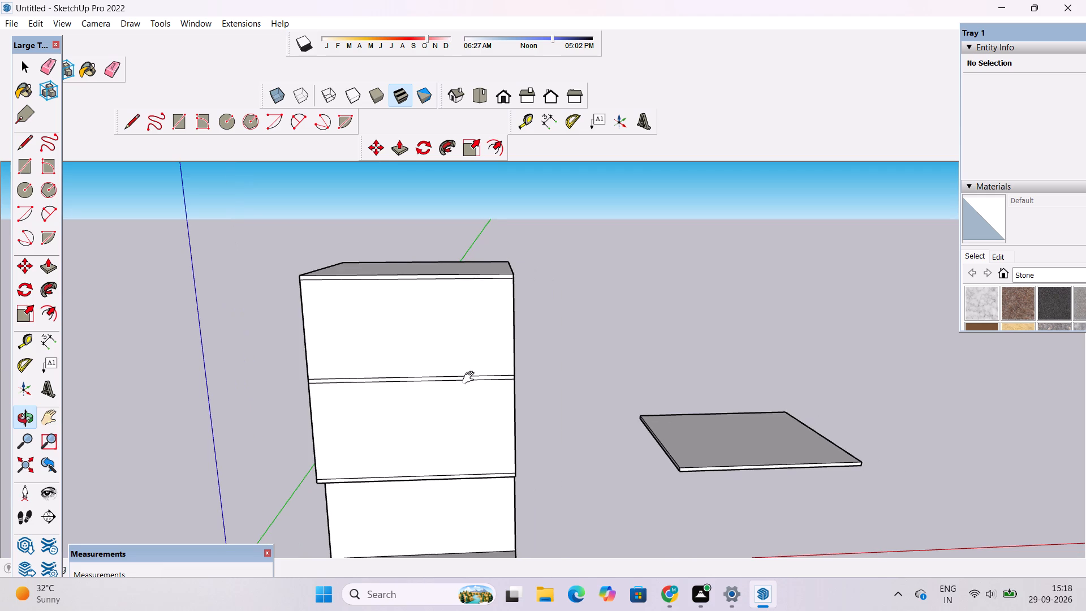
left_click_drag(482, 371, 446, 386)
scroll(410, 351, "up", 2)
left_click_drag(410, 347, 419, 382, "shift")
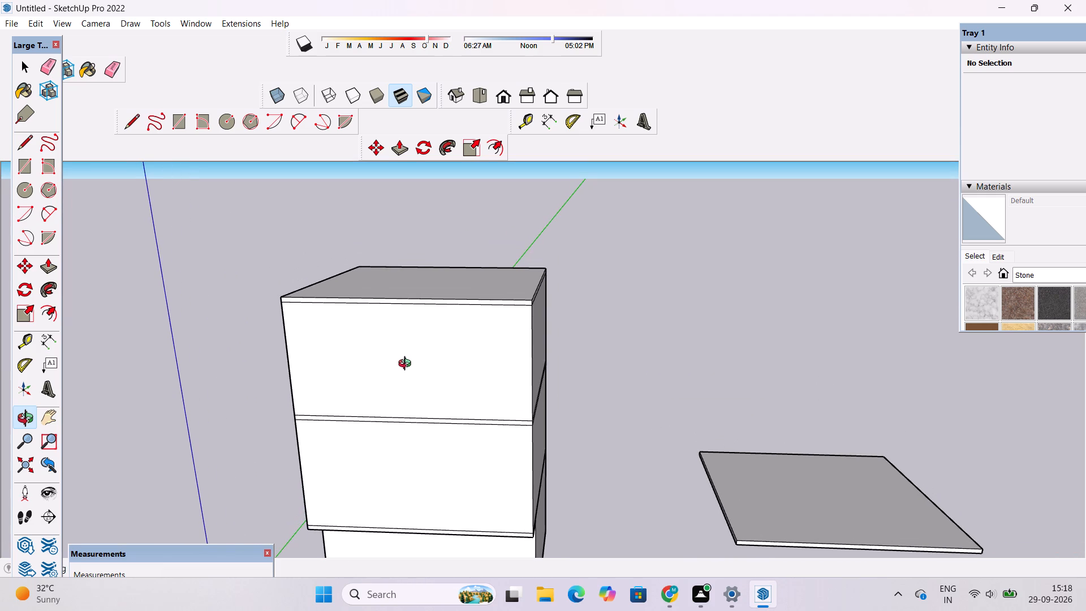
scroll(407, 365, "down", 1)
left_click_drag(411, 381, 415, 391, "shift")
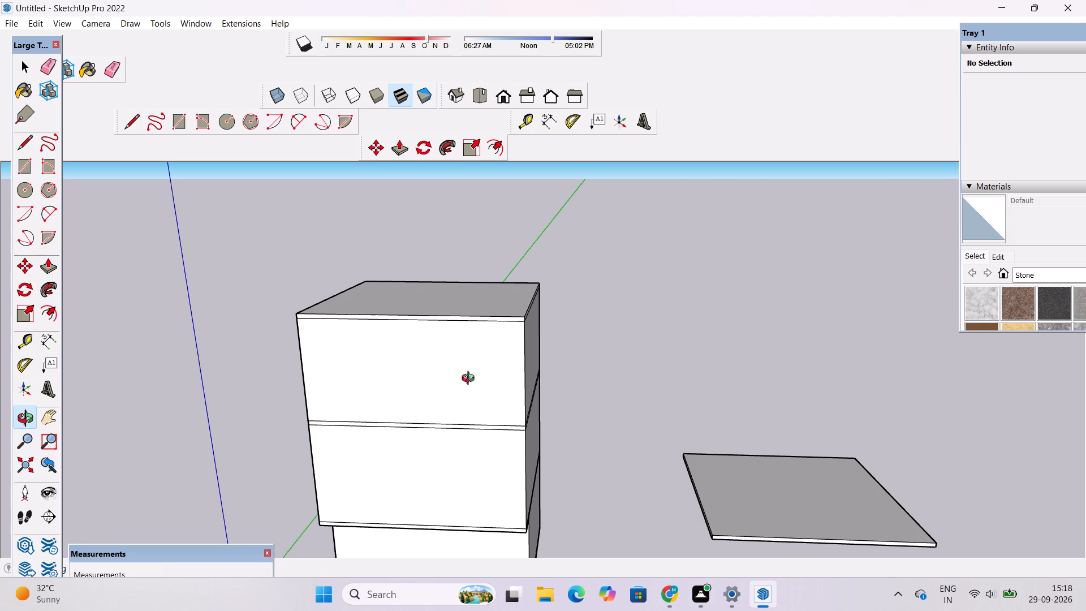
left_click_drag(473, 371, 473, 413)
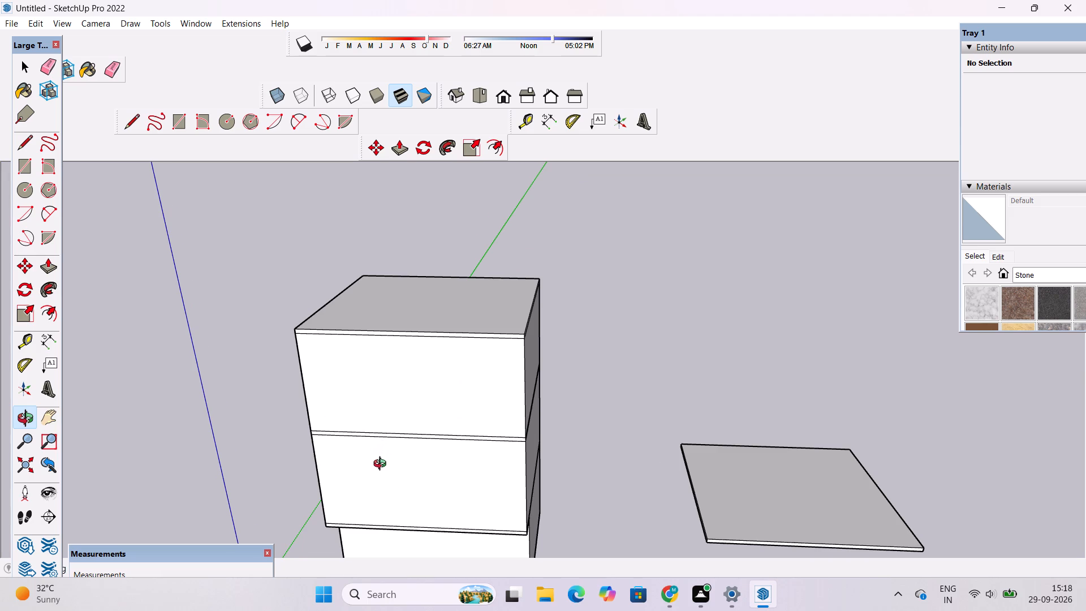
scroll(382, 465, "down", 1)
left_click_drag(409, 459, 403, 481)
left_click_drag(477, 386, 474, 406, "shift")
scroll(467, 408, "down", 4)
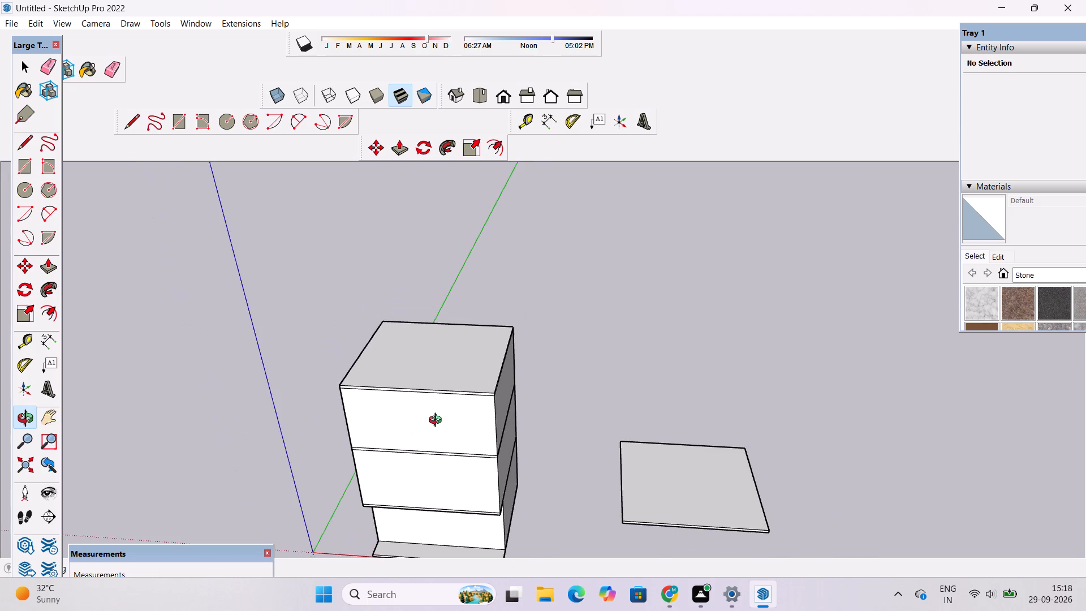
left_click(438, 421)
left_click_drag(450, 418, 498, 412, "shift")
scroll(497, 425, "up", 1)
left_click_drag(496, 427, 495, 422)
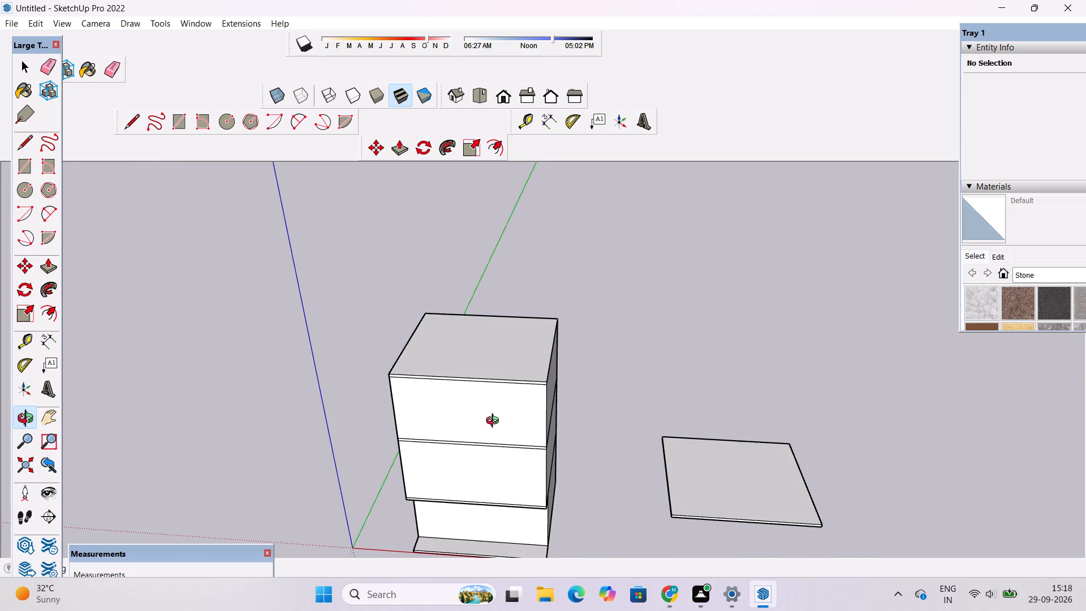
left_click_drag(495, 422, 496, 414)
left_click_drag(496, 414, 506, 421, "shift")
left_click_drag(506, 429, 506, 416)
scroll(506, 403, "up", 2)
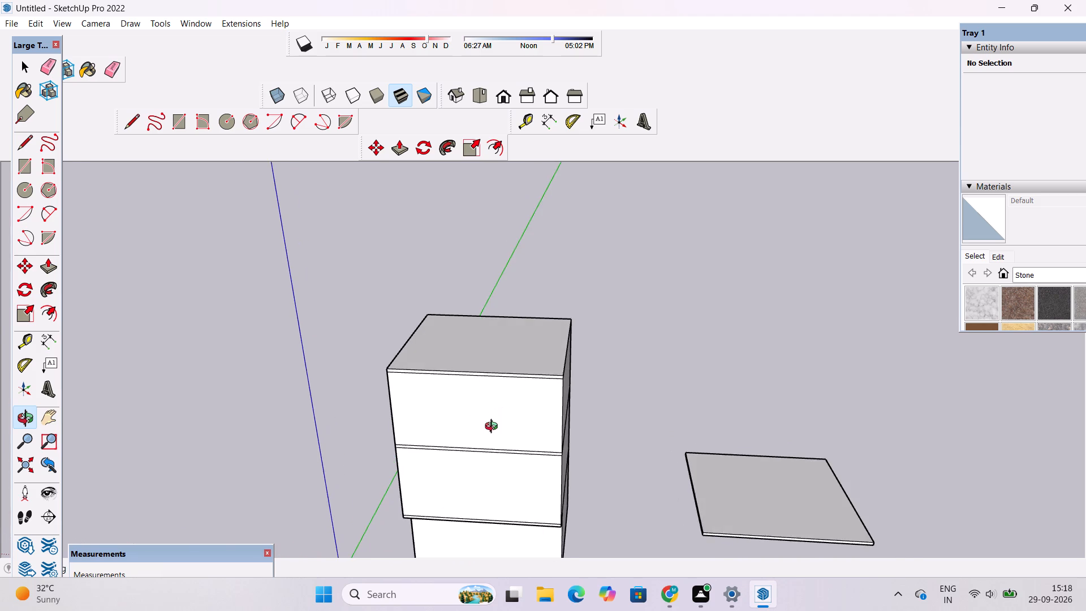
left_click_drag(494, 428, 493, 419)
scroll(498, 413, "down", 3)
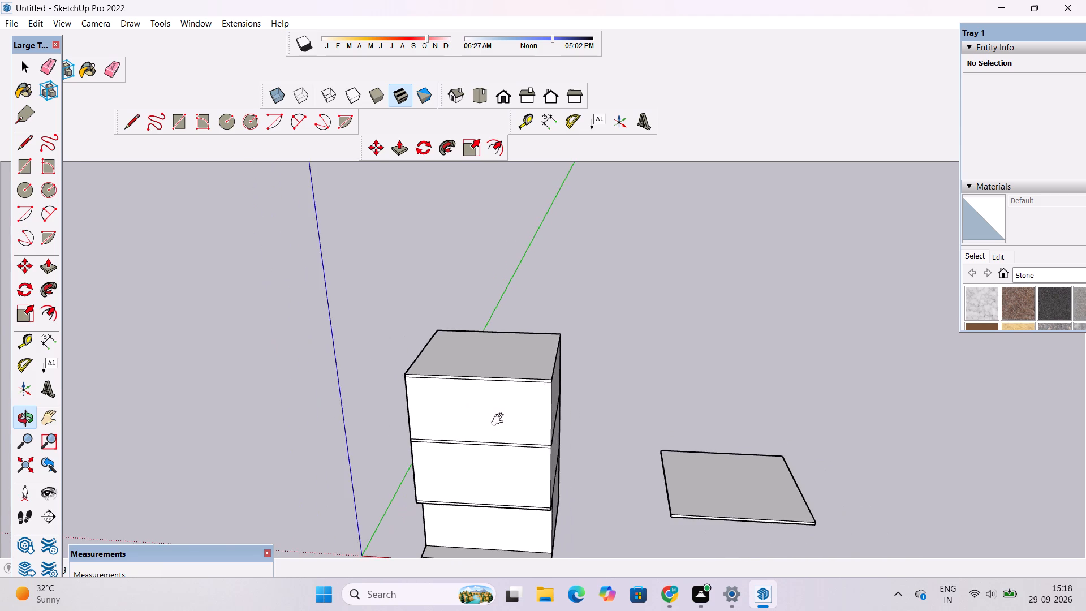
left_click_drag(501, 424, 505, 398, "shift")
left_click_drag(508, 405, 535, 365)
left_click_drag(558, 373, 550, 376)
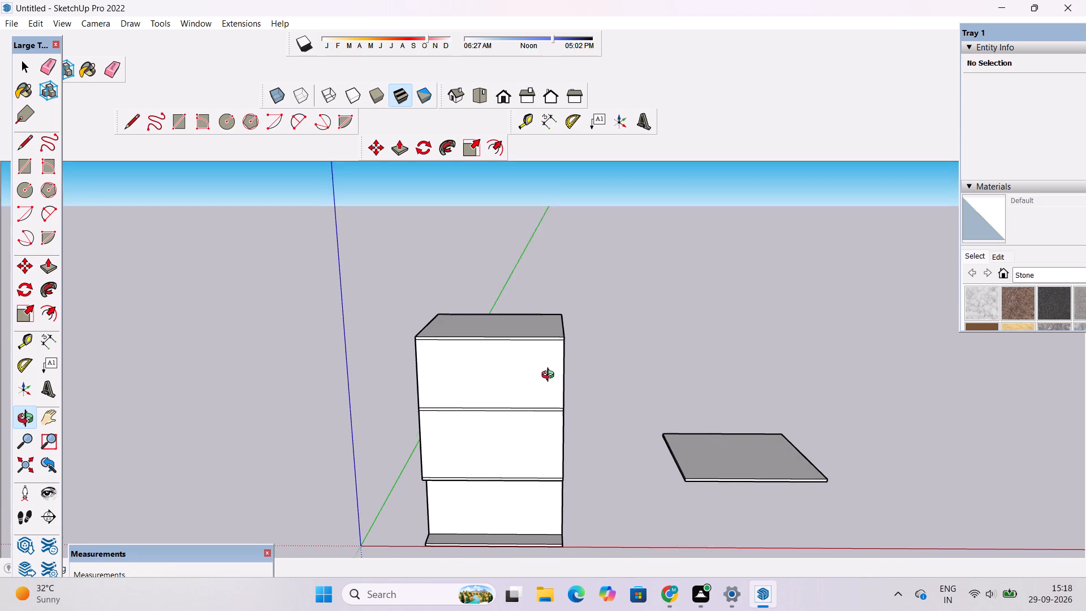
left_click_drag(550, 376, 519, 390)
scroll(505, 393, "down", 2)
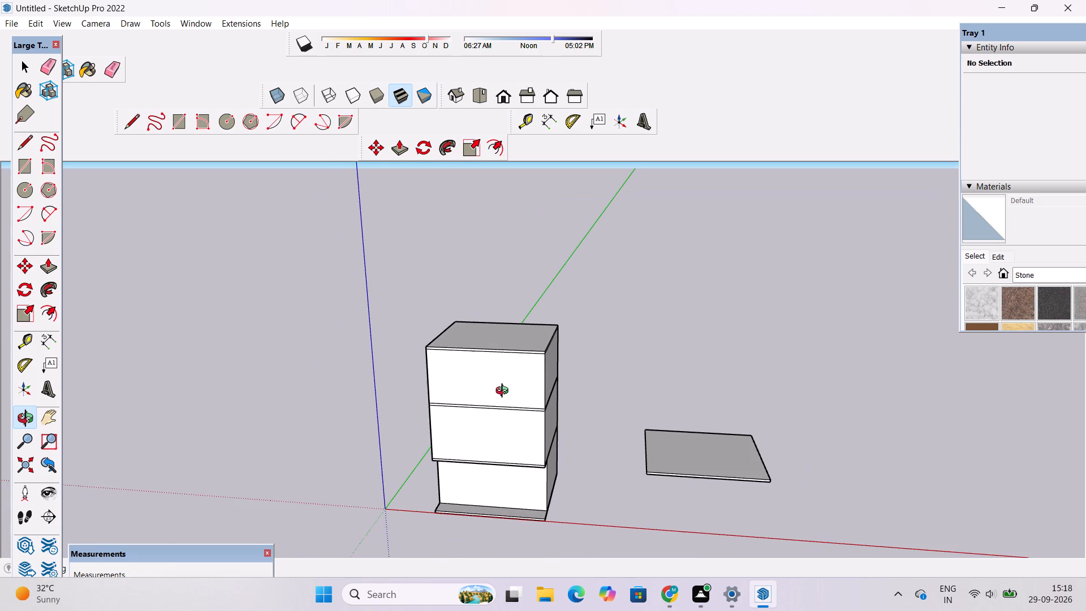
scroll(501, 397, "up", 1)
left_click_drag(487, 406, 481, 392, "shift")
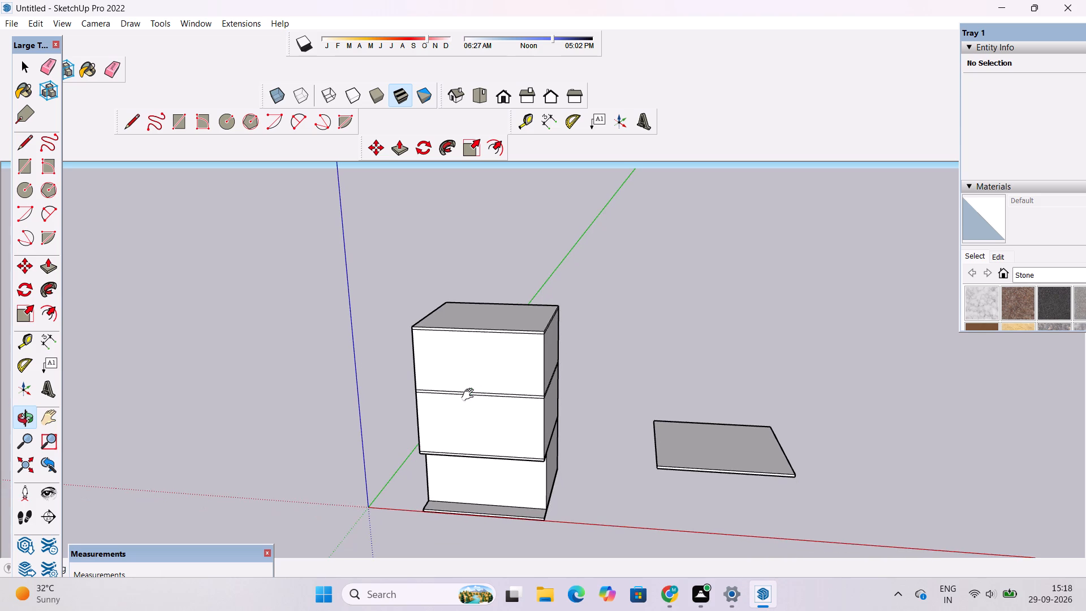
left_click_drag(469, 395, 468, 388, "shift")
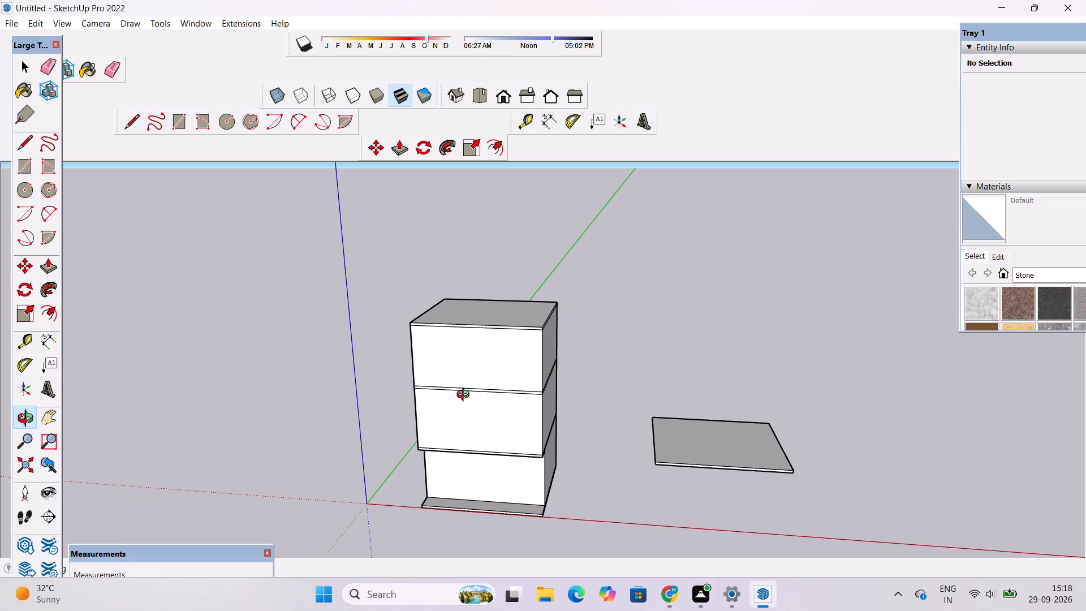
scroll(466, 396, "down", 1)
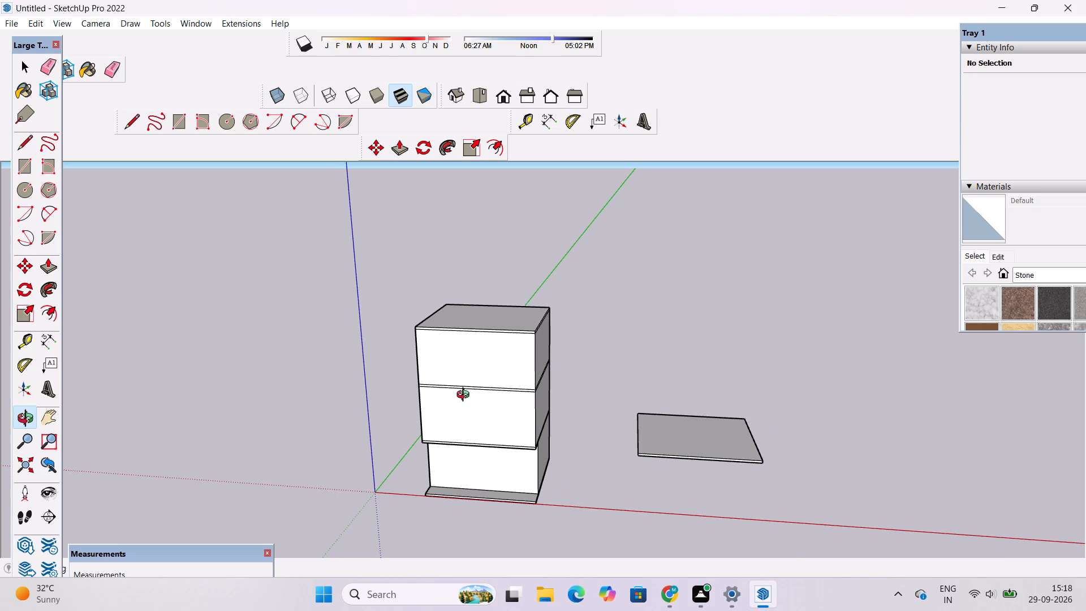
scroll(456, 399, "down", 2)
left_click_drag(456, 399, 441, 375, "shift")
left_click_drag(442, 360, 418, 407, "shift")
scroll(417, 365, "up", 1)
left_click_drag(417, 365, 424, 419)
scroll(419, 372, "up", 3)
left_click_drag(419, 372, 419, 389)
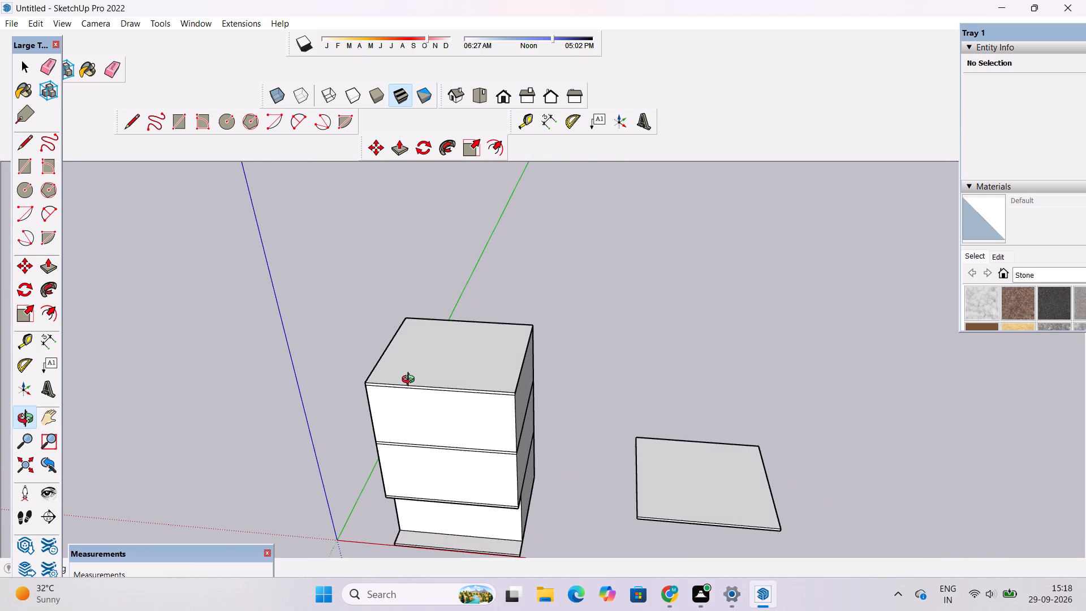
scroll(411, 381, "up", 2)
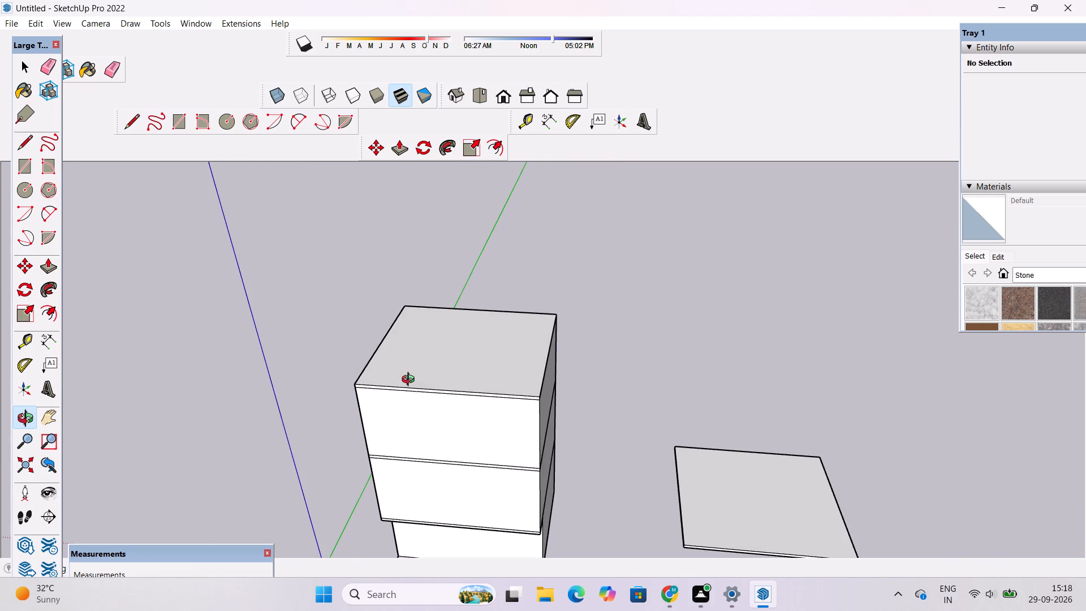
Undo the last three operations: the top slab's explode, its copy and the upper-storey walls beneath it.
scroll(411, 381, "down", 4)
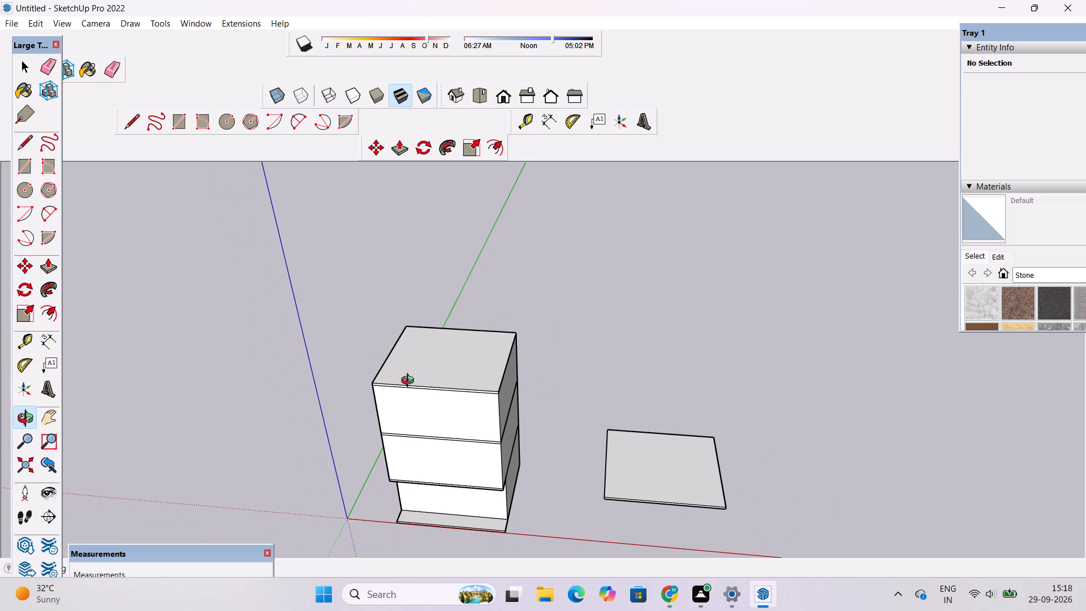
scroll(410, 382, "up", 1)
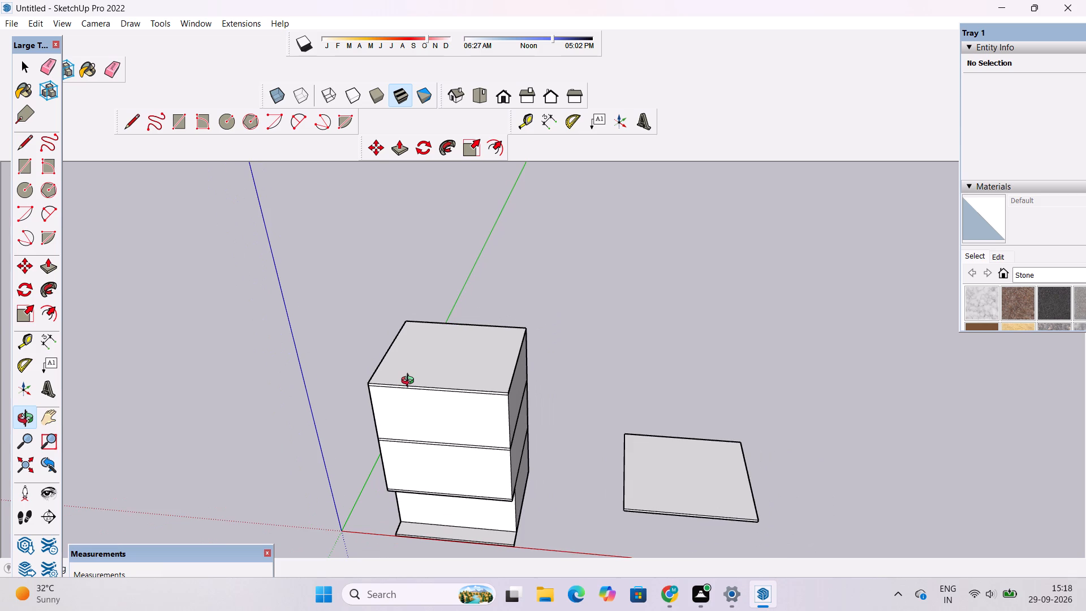
key("ctrl+z")
key("ctrl+z")
key("ctrl+z")
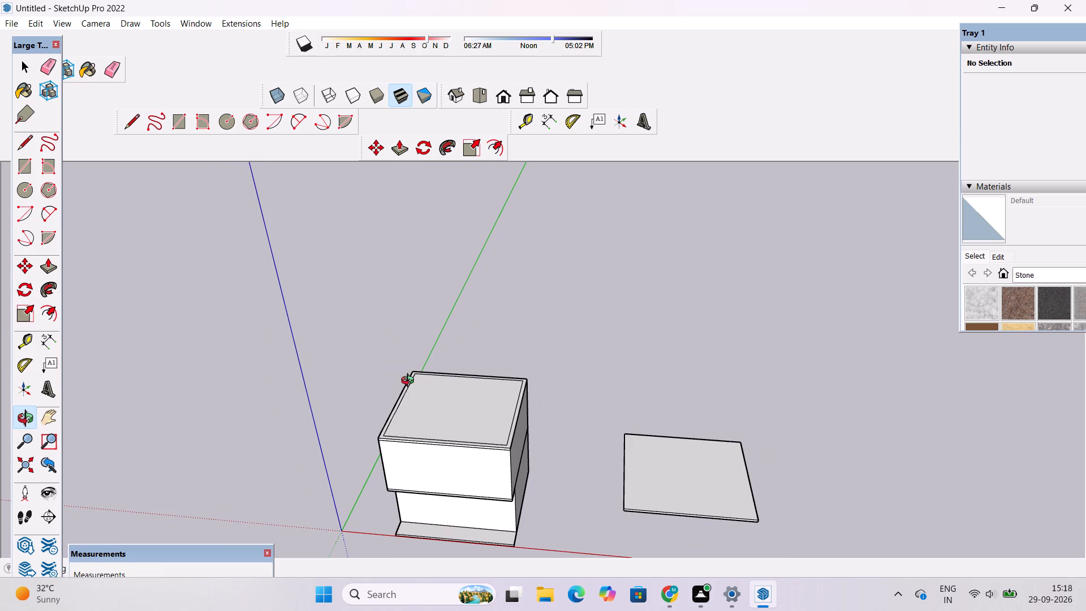
Examine the second storey's top slab and the inset wall outline on it from several angles.
scroll(429, 425, "up", 2)
left_click_drag(430, 421, 468, 418, "shift")
scroll(439, 418, "up", 4)
left_click_drag(437, 437, 431, 479)
scroll(427, 474, "up", 4)
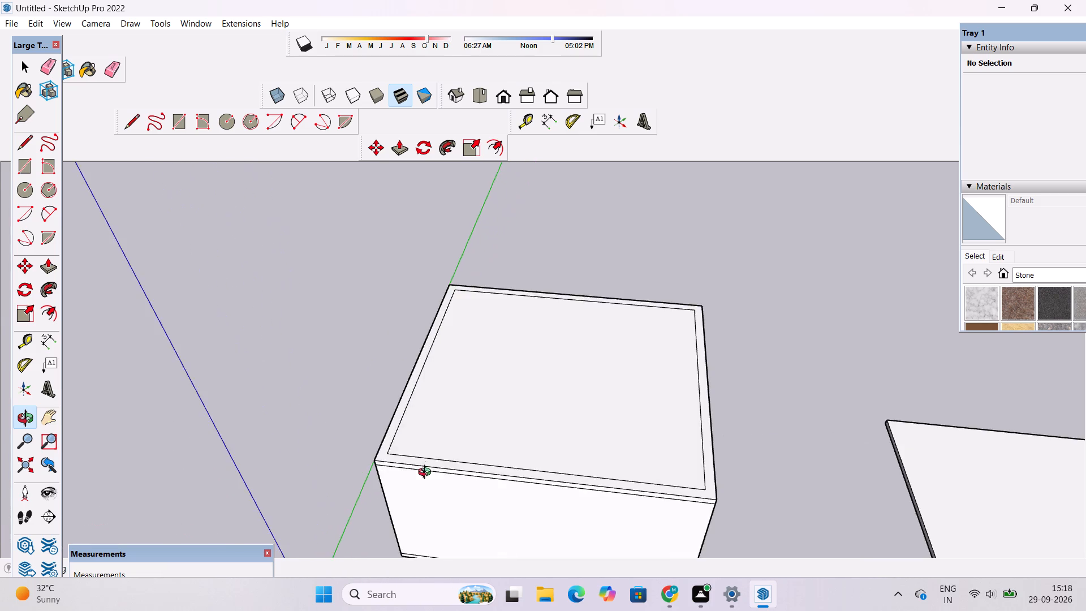
left_click_drag(424, 460, 406, 489, "shift")
scroll(406, 489, "up", 3)
left_click_drag(403, 453, 325, 403, "shift")
left_click_drag(335, 455, 345, 482)
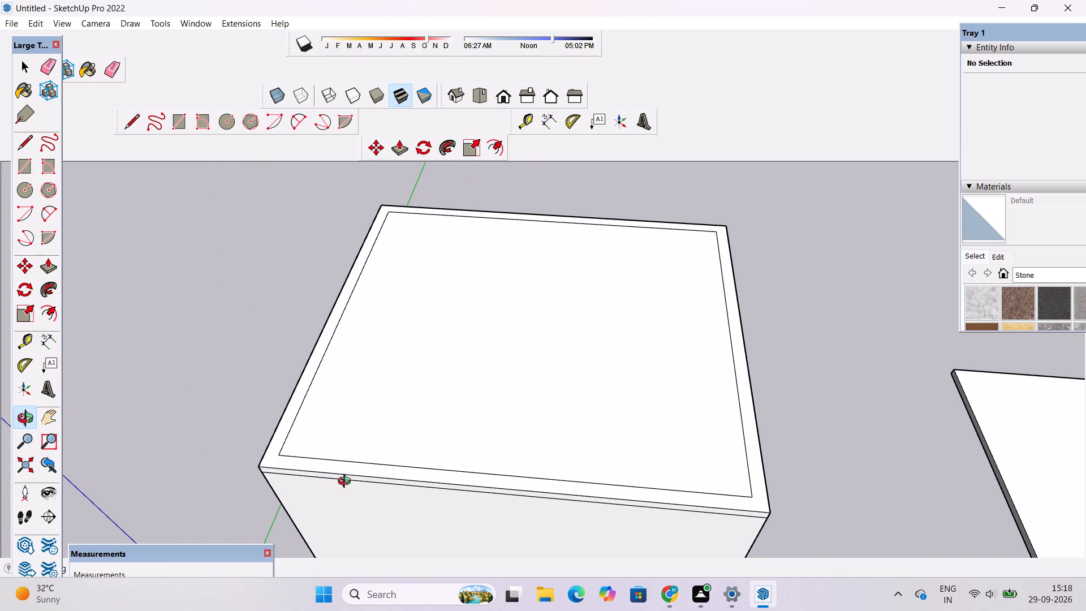
left_click_drag(349, 488, 356, 358)
scroll(359, 338, "down", 11)
left_click_drag(389, 376, 377, 454, "shift")
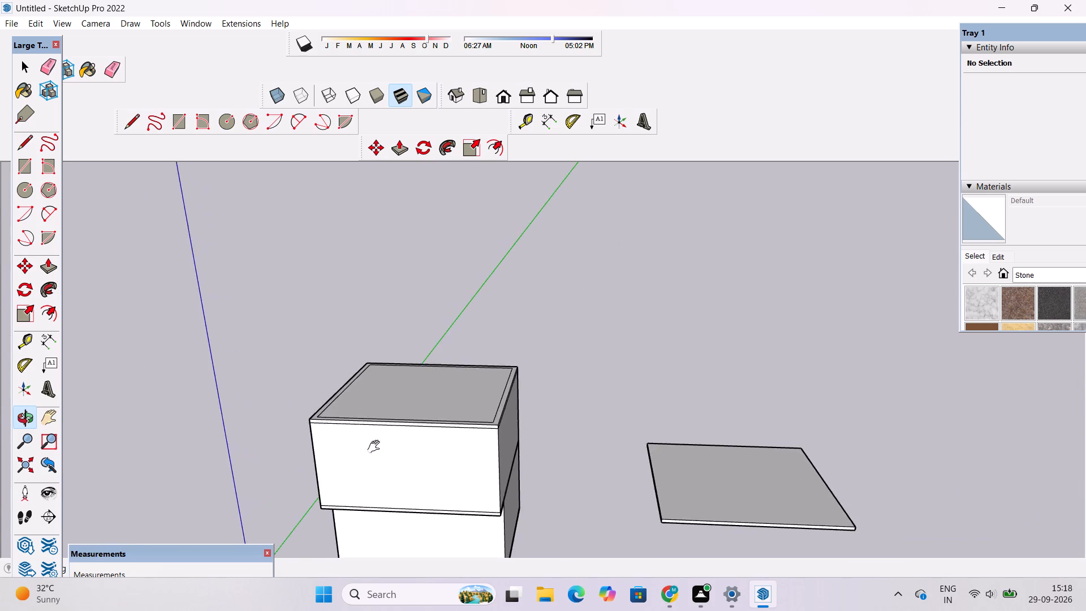
scroll(375, 384, "up", 4)
left_click_drag(379, 421, 378, 466)
left_click_drag(372, 466, 377, 420, "shift")
left_click_drag(377, 429, 380, 465)
scroll(380, 461, "up", 3)
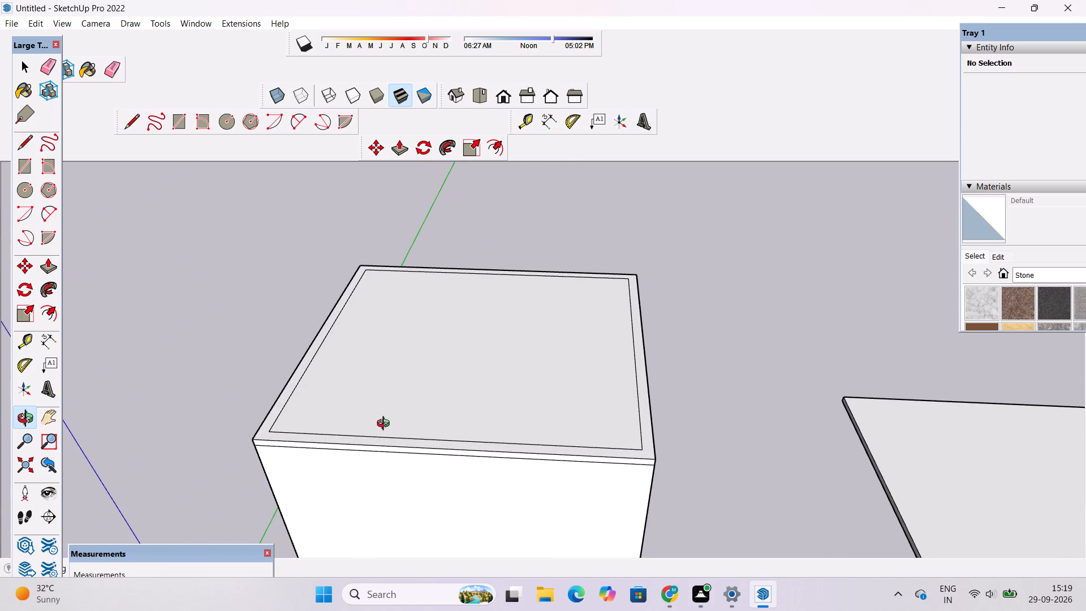
Draw a 1' 6" line extending the inset outline's front edge from its front-left corner to the slab's left edge.
key("l")
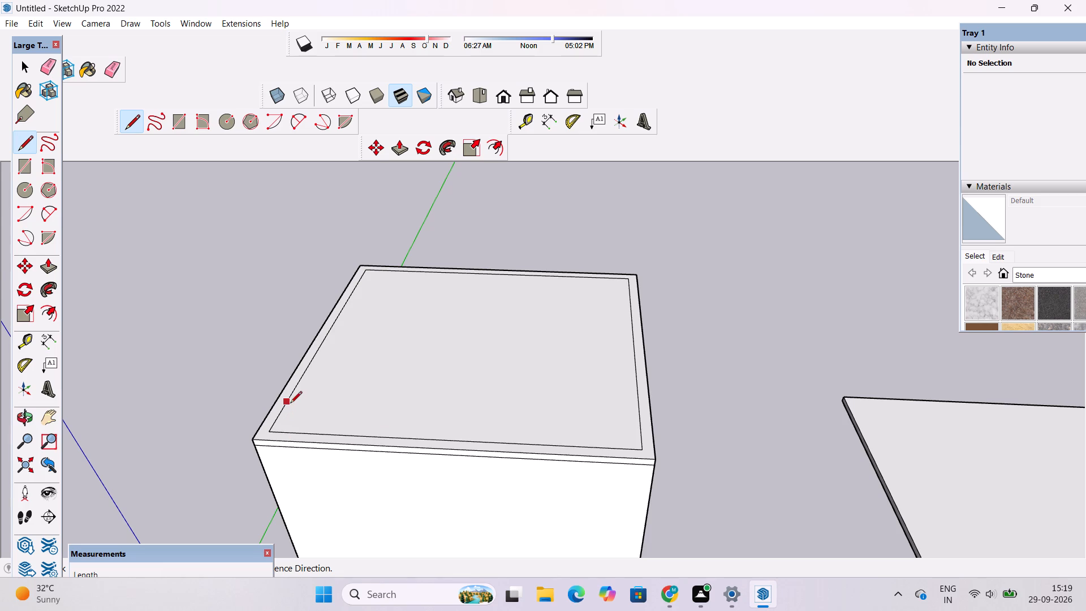
scroll(290, 404, "down", 5)
scroll(280, 431, "up", 20)
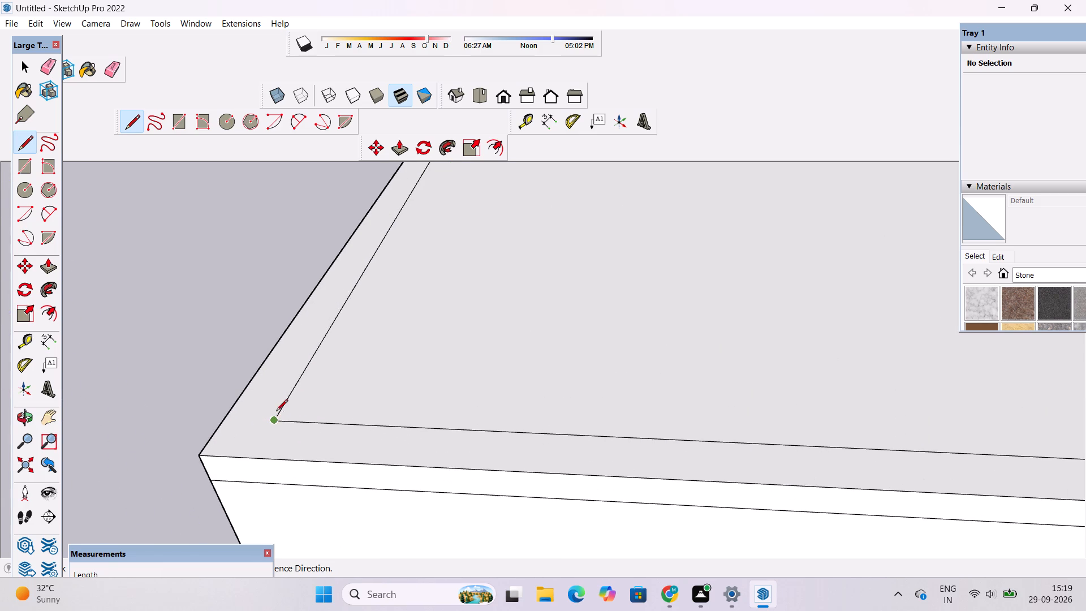
left_click(273, 421)
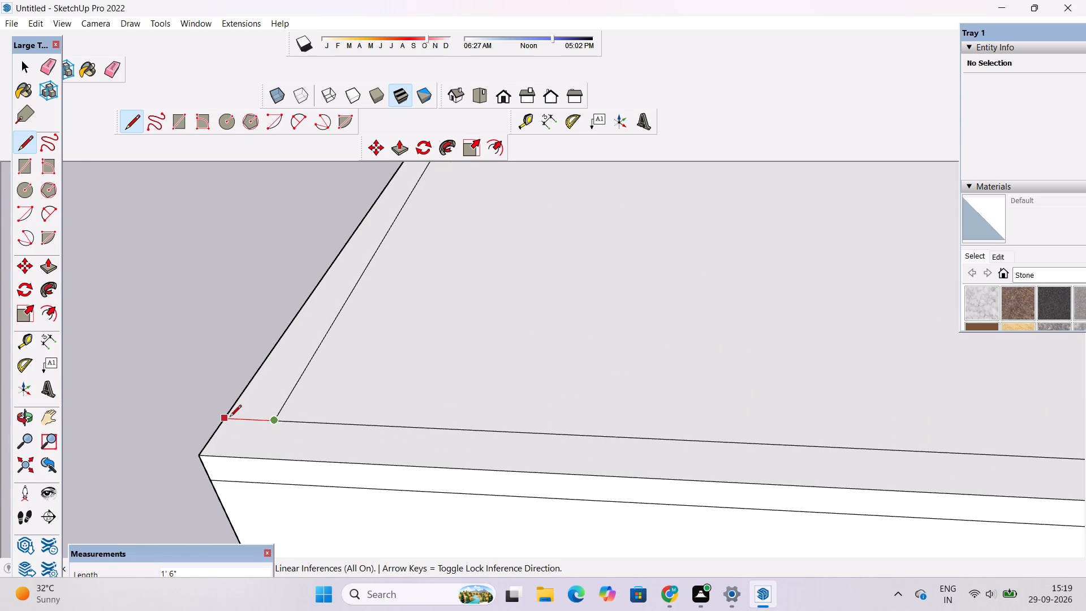
left_click(222, 419)
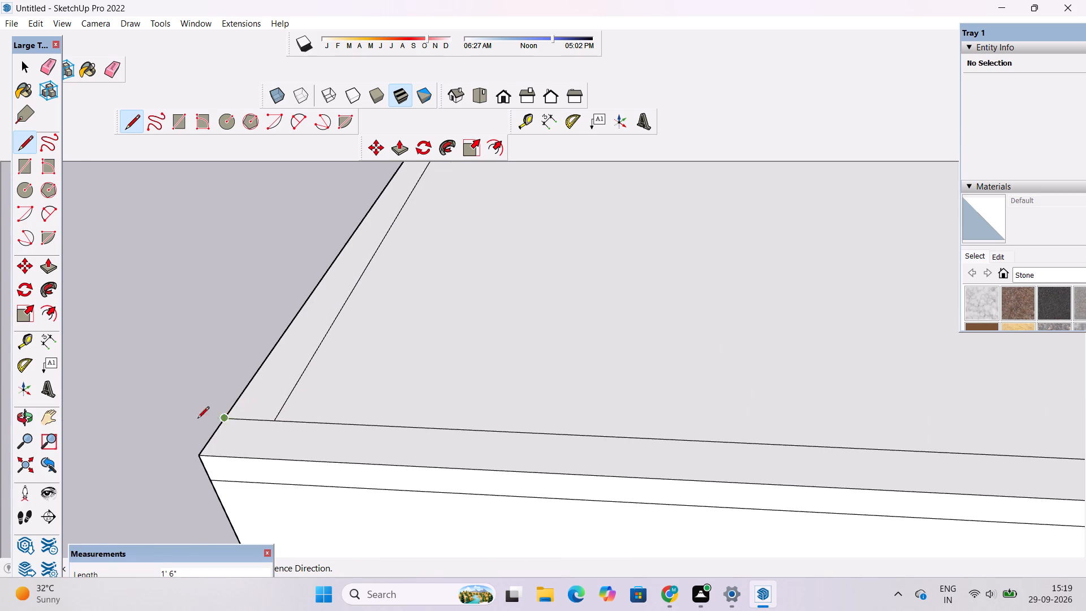
Draw a 1' 6" line extending the inset outline's front edge from its front-right corner to the slab's right edge.
scroll(147, 419, "down", 12)
scroll(654, 434, "up", 8)
scroll(544, 445, "down", 3)
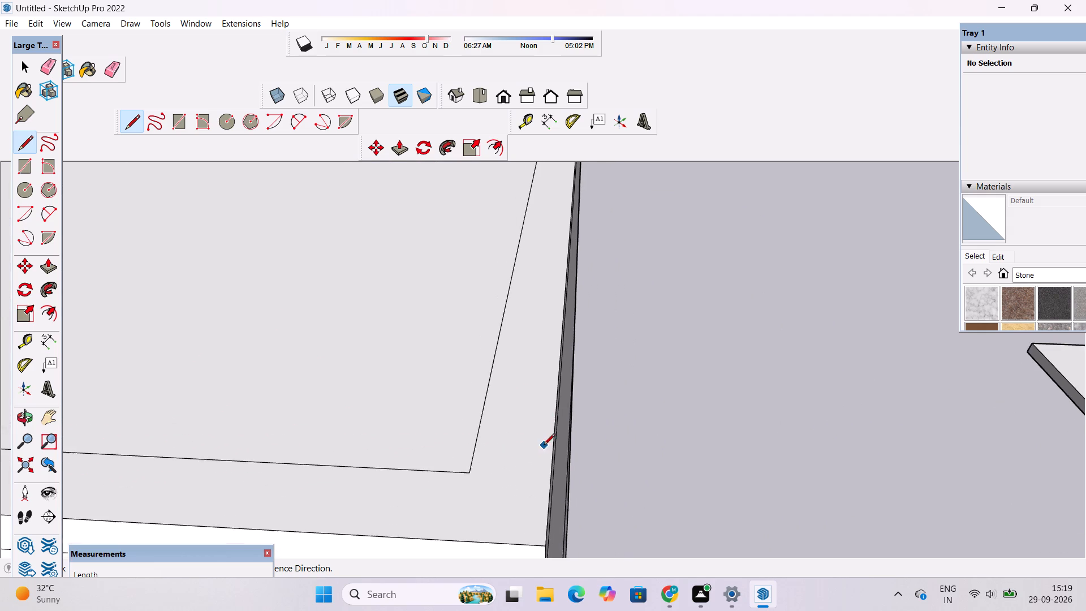
scroll(544, 446, "down", 1)
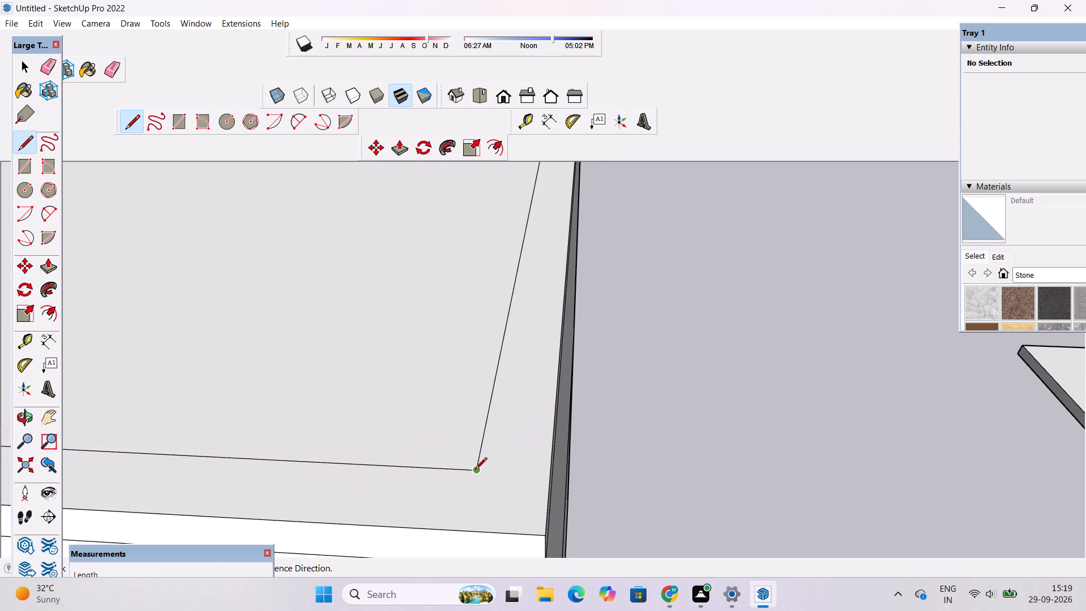
left_click(475, 470)
left_click(551, 474)
key("space")
Examine the divided top slab, its front strip and the storeys below from several angles and distances.
type("o")
scroll(550, 474, "down", 10)
left_click_drag(459, 446, 558, 455, "shift")
scroll(556, 453, "down", 3)
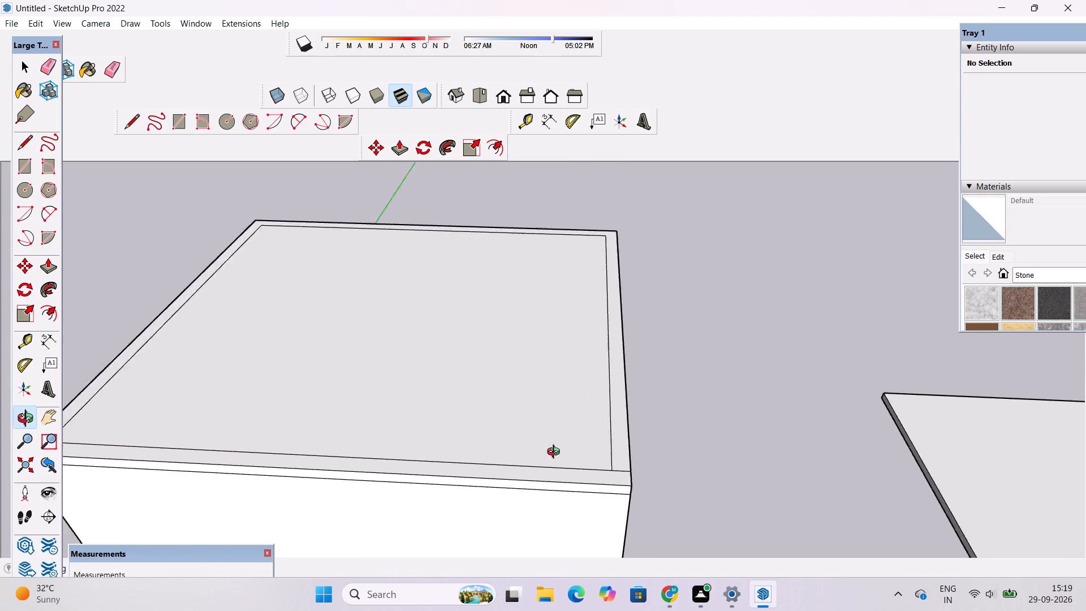
scroll(556, 453, "down", 7)
left_click_drag(631, 451, 636, 522)
scroll(482, 350, "down", 5)
left_click_drag(499, 388, 506, 339, "shift")
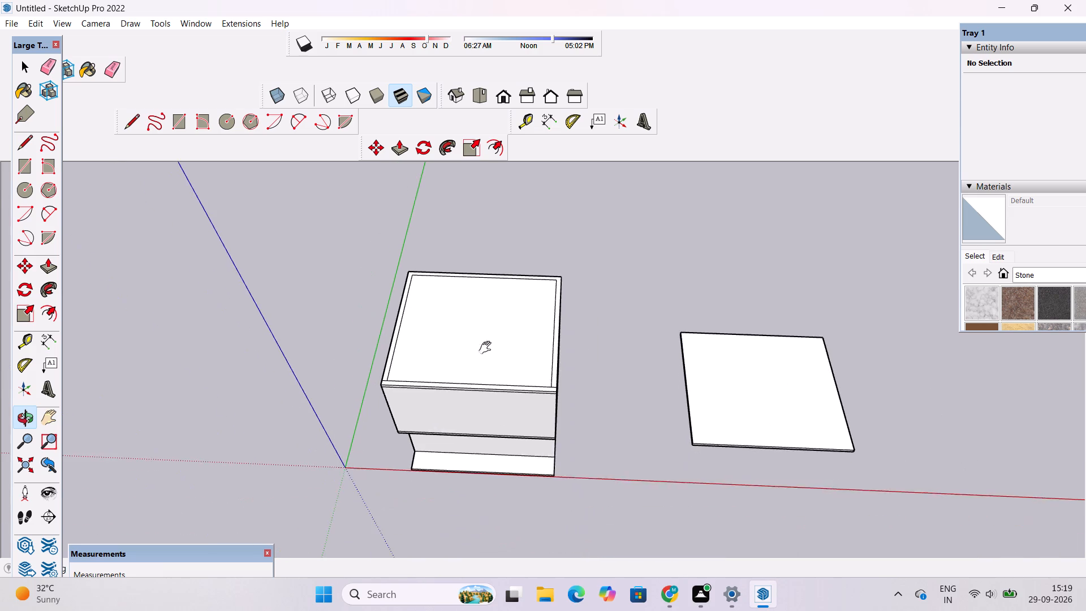
scroll(471, 360, "up", 5, "shift")
scroll(449, 398, "up", 5)
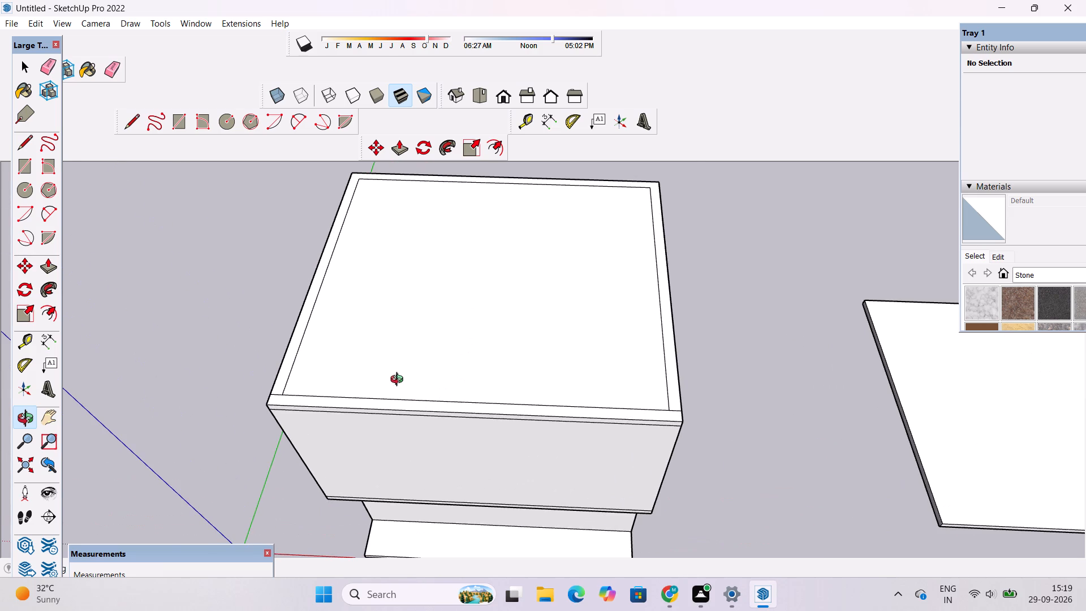
left_click_drag(399, 381, 399, 387, "shift")
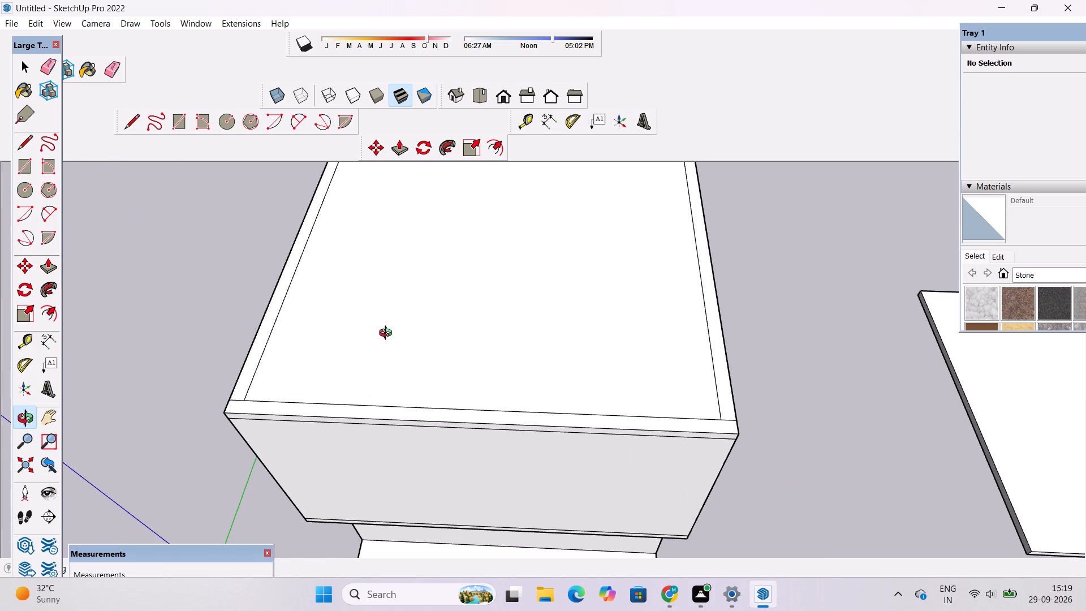
scroll(366, 354, "up", 3)
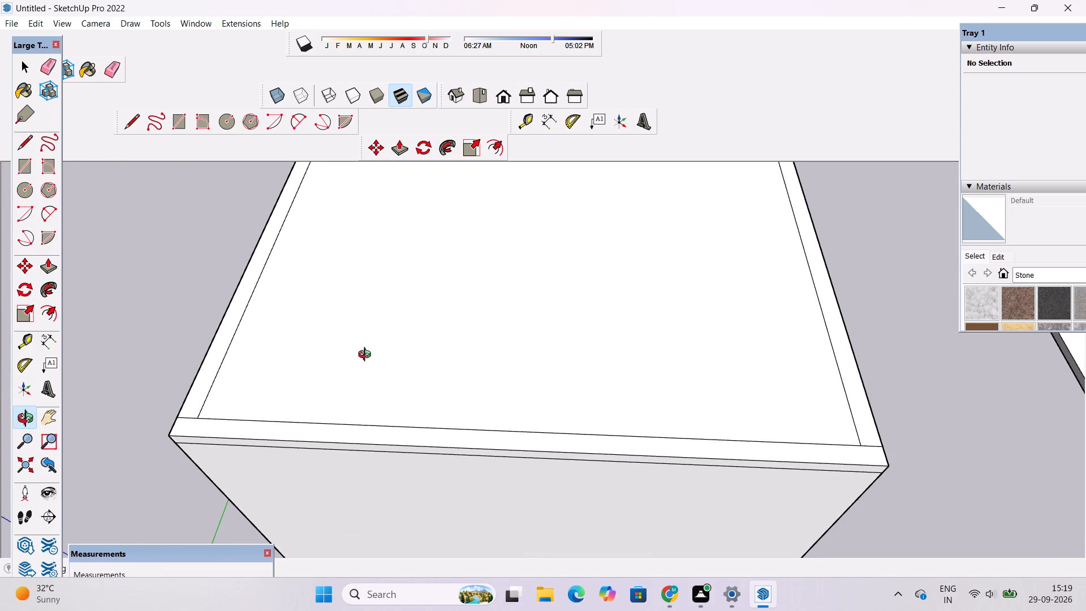
scroll(368, 360, "up", 1)
scroll(372, 360, "down", 7)
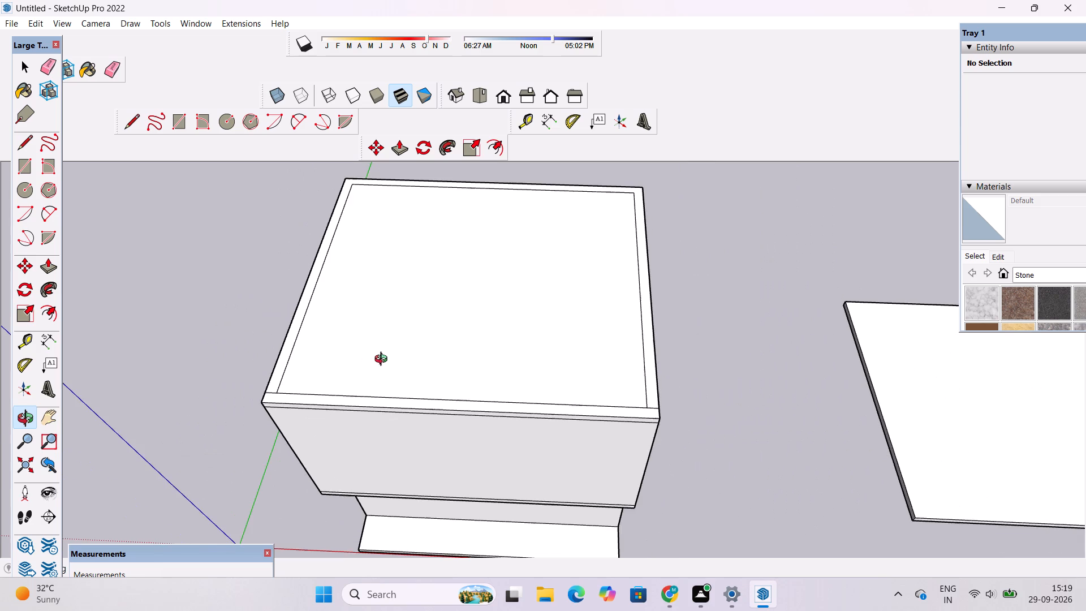
left_click_drag(395, 379, 397, 394)
left_click_drag(396, 410, 406, 378)
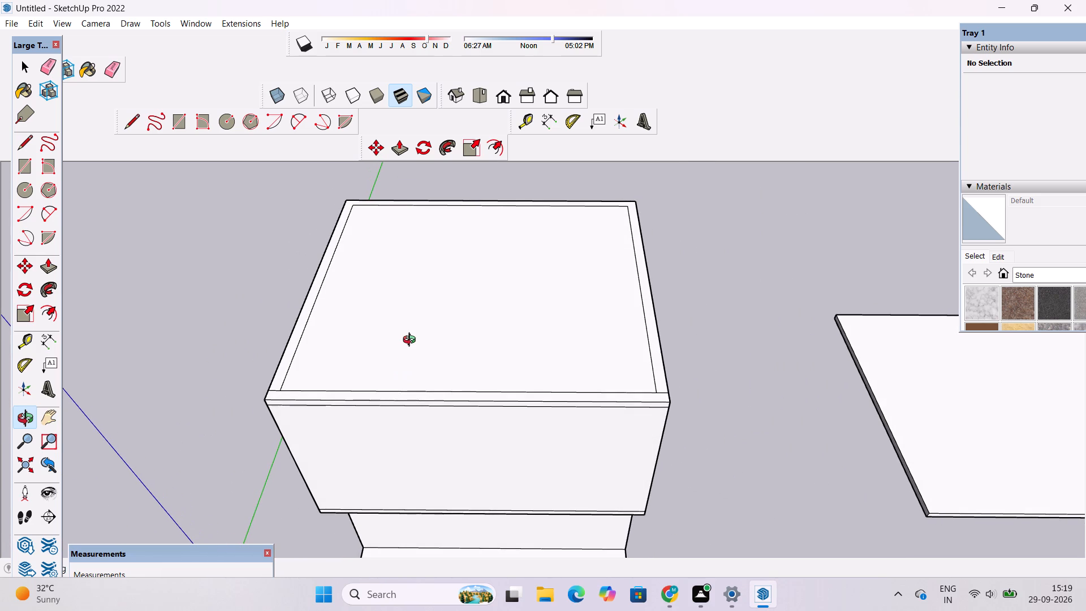
scroll(412, 342, "down", 1)
left_click_drag(412, 343, 410, 359, "shift")
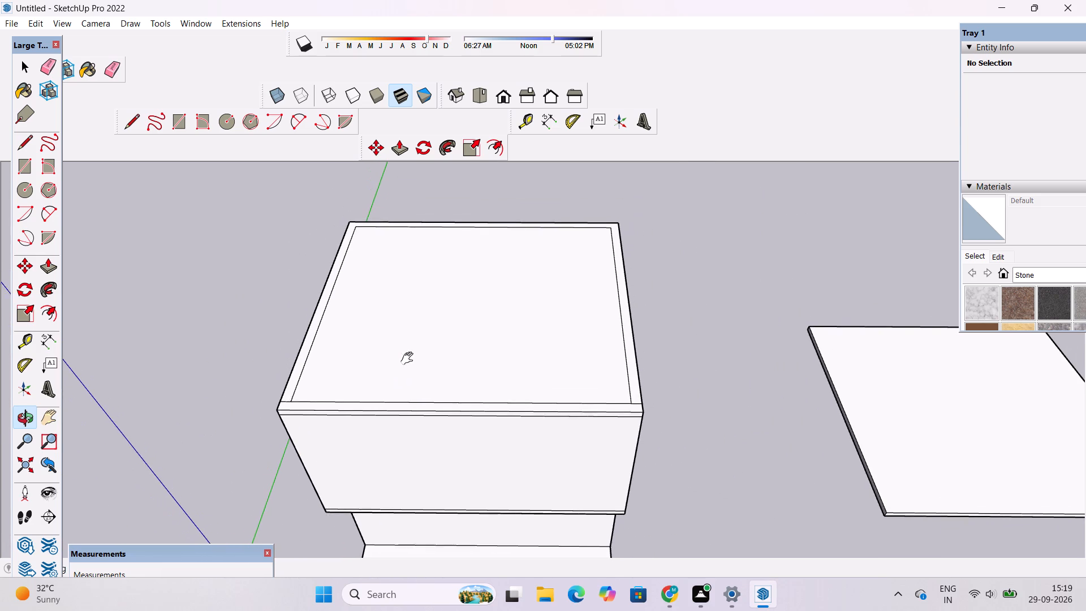
left_click_drag(410, 359, 409, 363, "shift")
scroll(409, 363, "up", 1)
left_click_drag(409, 363, 400, 380, "shift")
left_click_drag(393, 388, 410, 392)
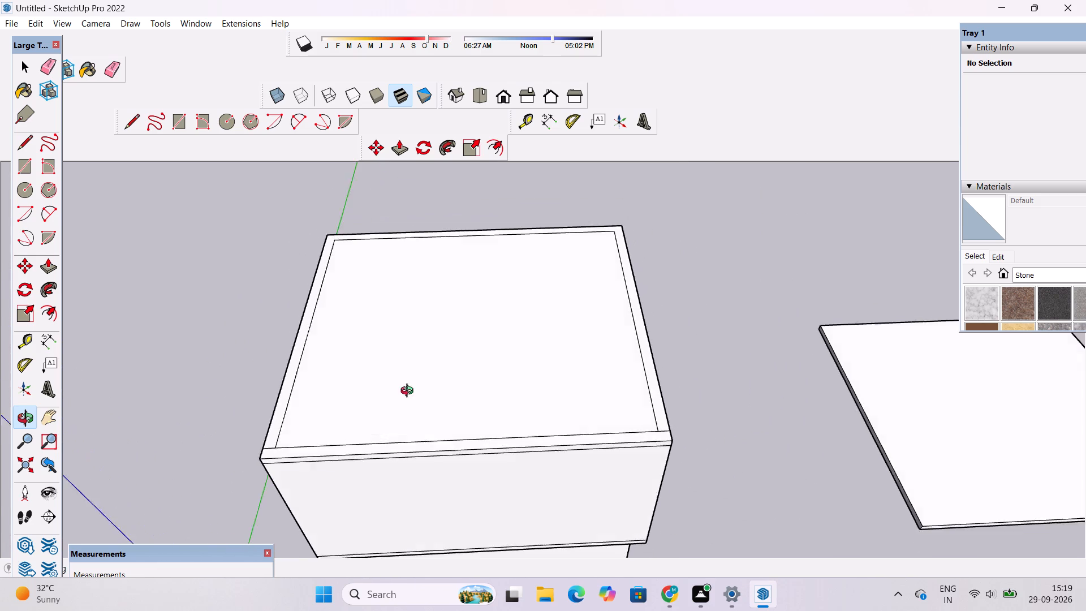
left_click_drag(410, 392, 471, 385)
scroll(479, 377, "up", 3)
scroll(480, 382, "down", 1)
left_click_drag(508, 393, 383, 399)
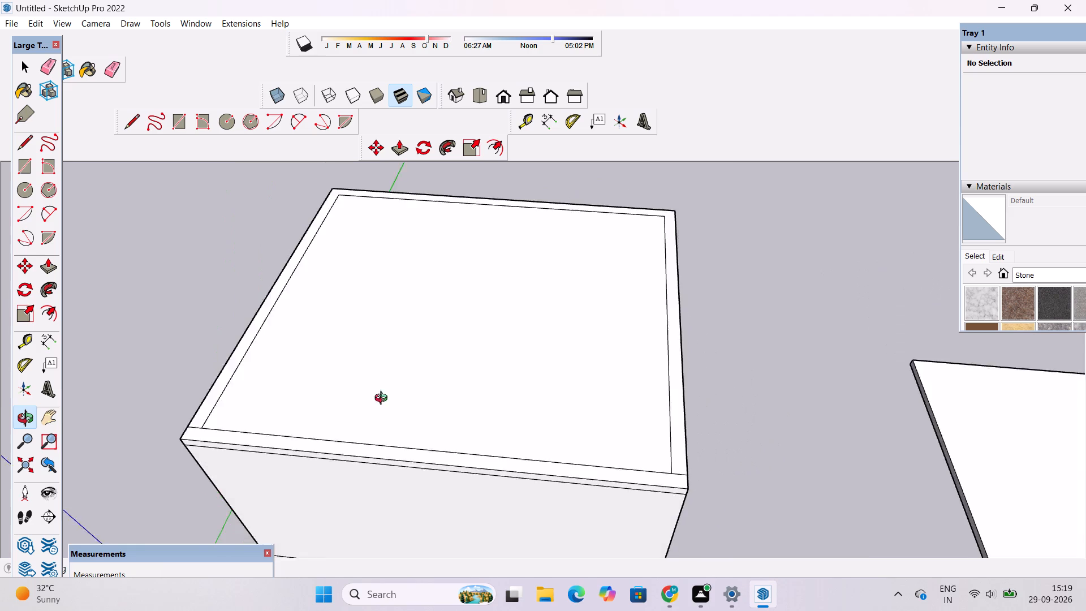
left_click_drag(383, 399, 381, 399)
scroll(373, 389, "down", 3)
left_click_drag(382, 380, 385, 393, "shift")
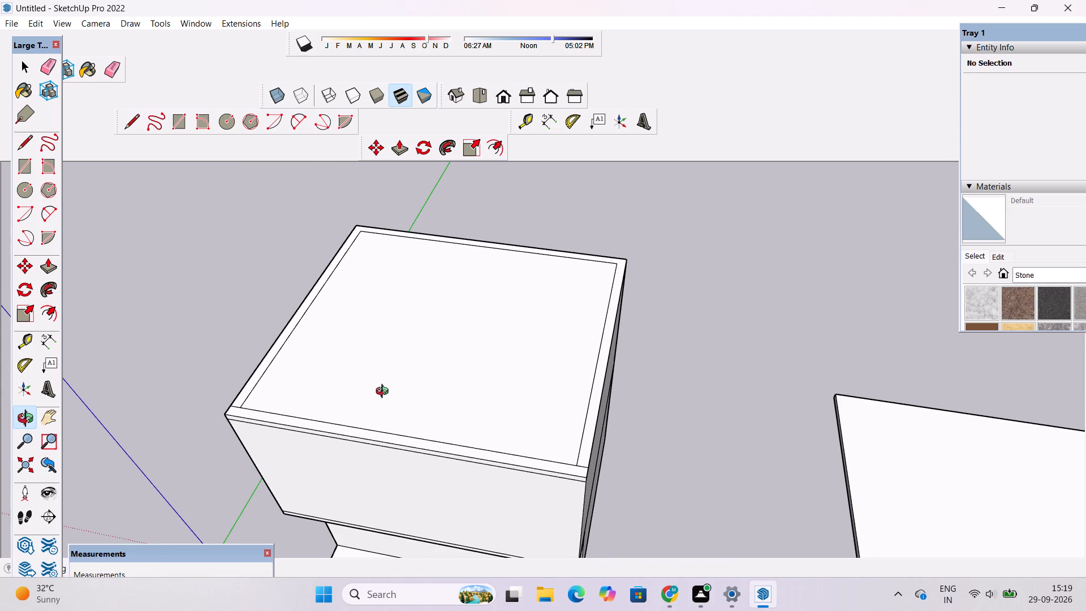
scroll(385, 393, "up", 1)
left_click_drag(387, 405, 397, 433)
left_click_drag(397, 438, 423, 439)
left_click_drag(425, 451, 389, 384)
left_click_drag(394, 403, 443, 407)
left_click_drag(445, 411, 430, 427)
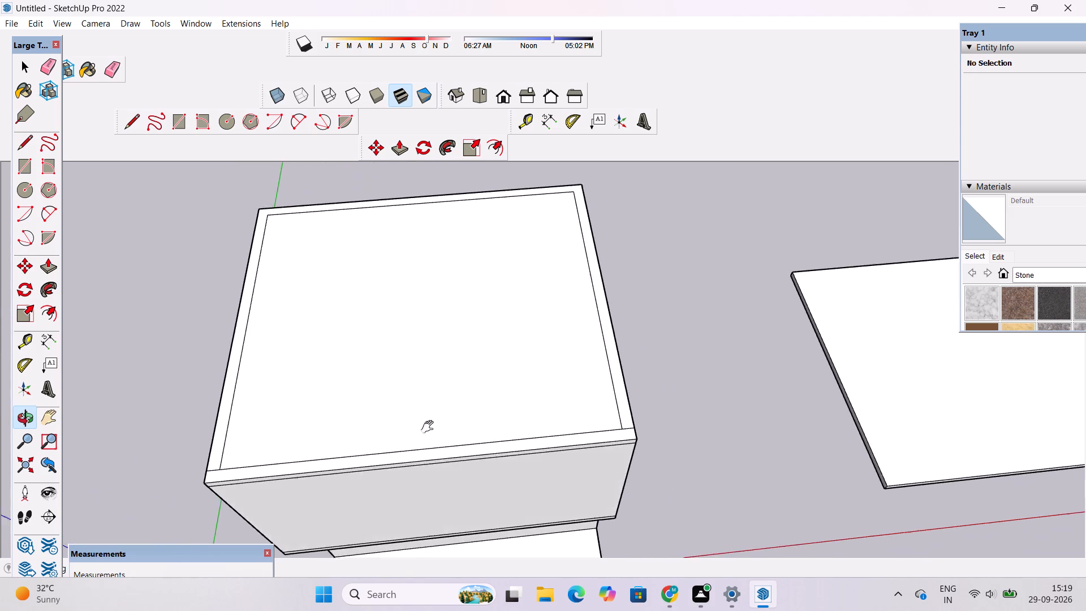
left_click_drag(430, 427, 381, 437)
left_click_drag(380, 421, 400, 397, "shift")
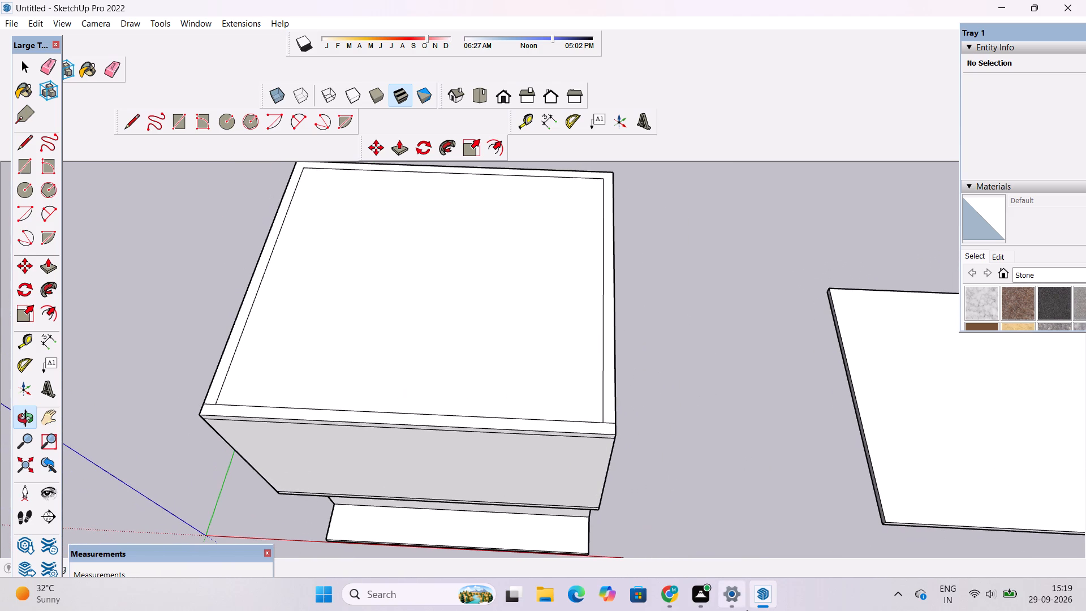
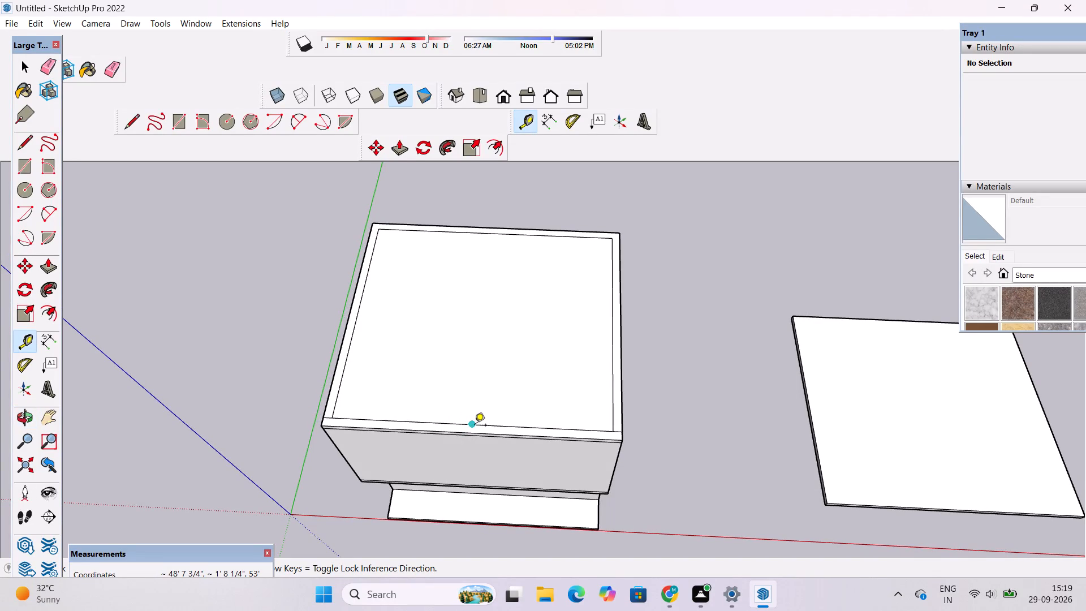
Place a guide line 17' behind the inner front border edge on the box's top face.
left_click(471, 426)
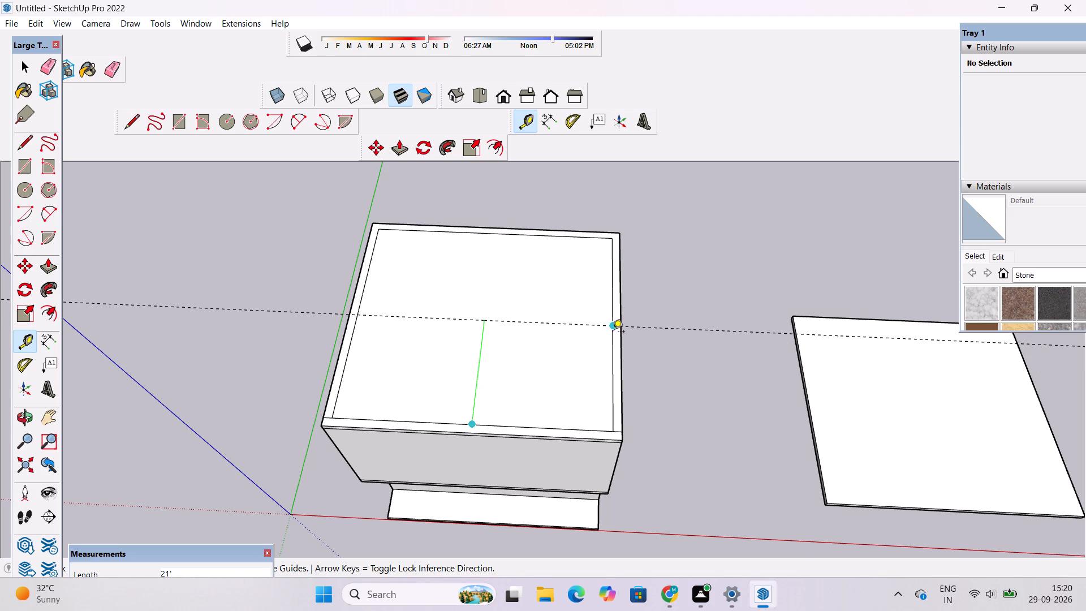
scroll(612, 334, "up", 3)
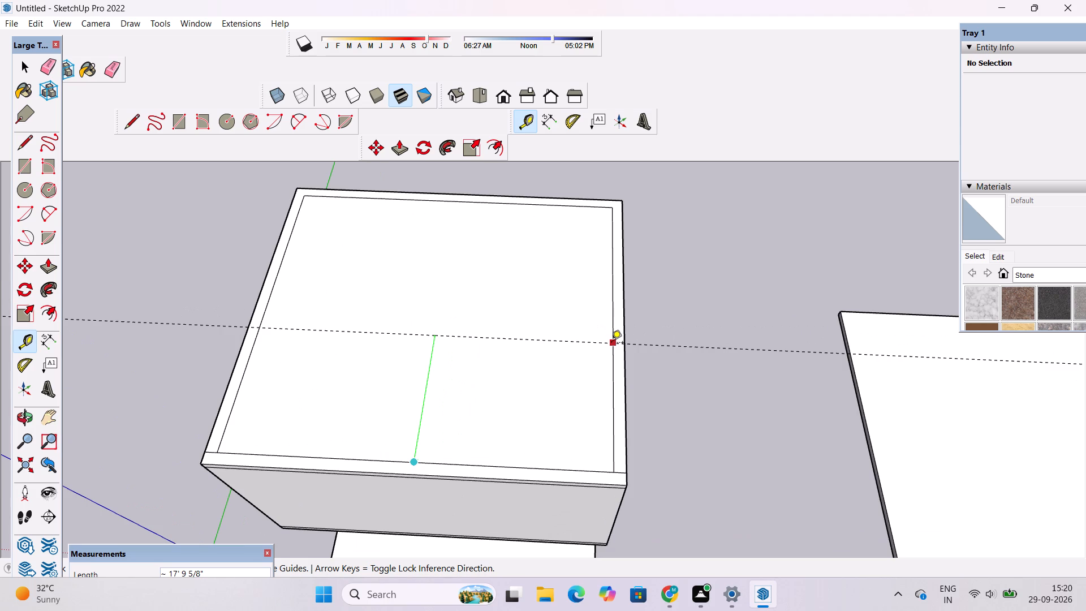
type("17'")
key("Return")
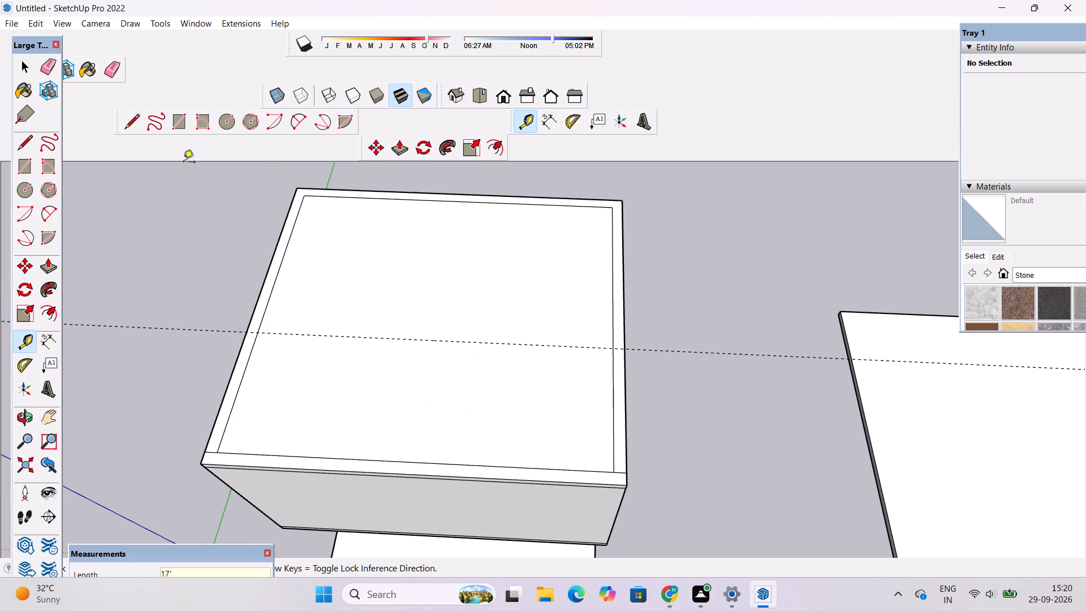
Draw a 50' line along the guide across the box's top, from one outer side edge to the other.
left_click(127, 125)
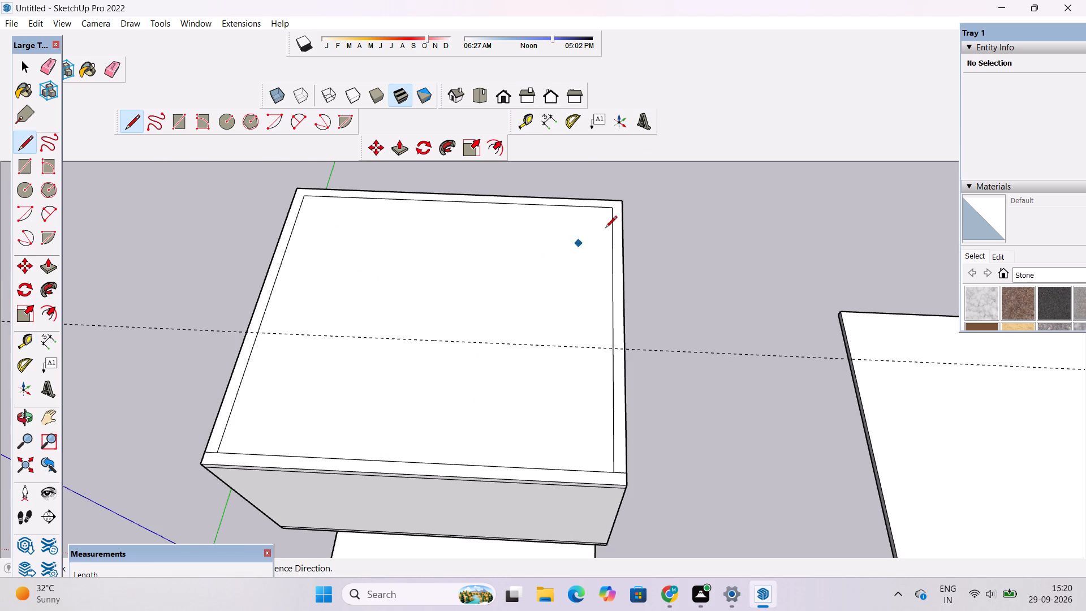
scroll(423, 272, "down", 1)
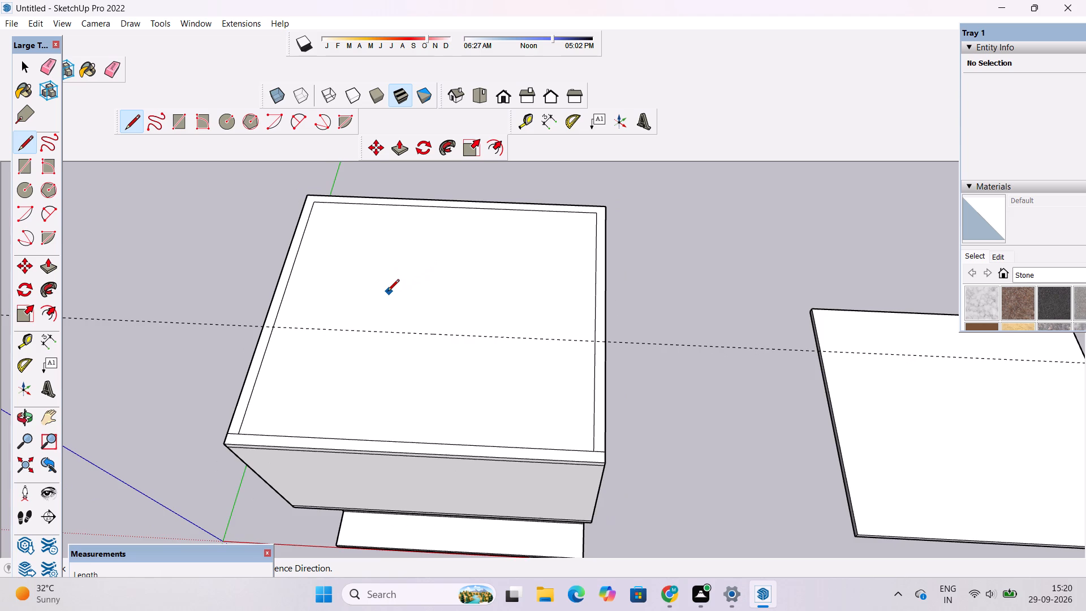
scroll(387, 292, "up", 2)
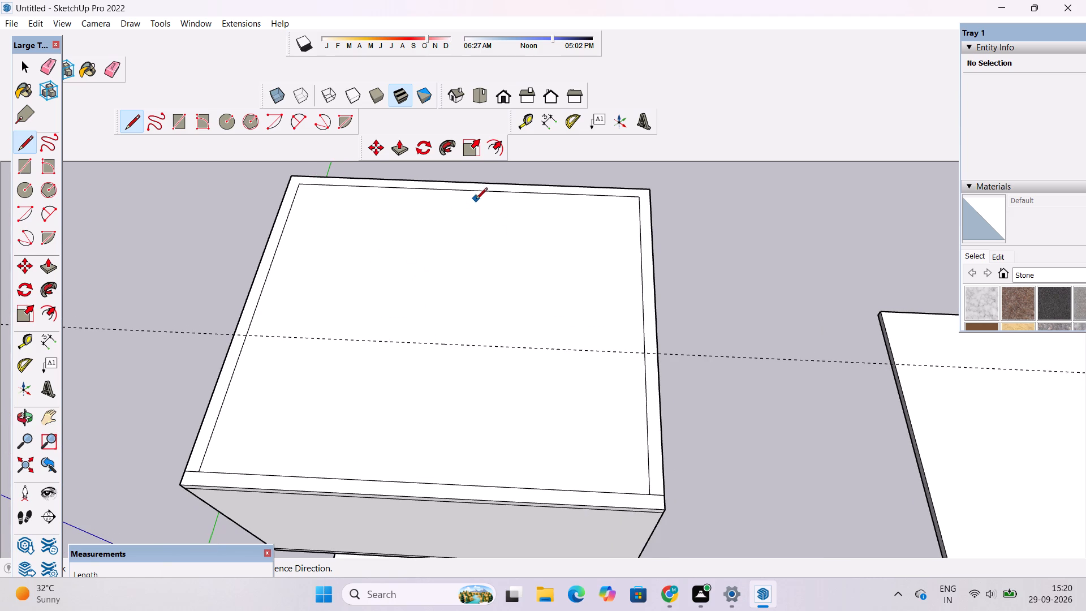
scroll(384, 304, "down", 3)
scroll(313, 328, "up", 1)
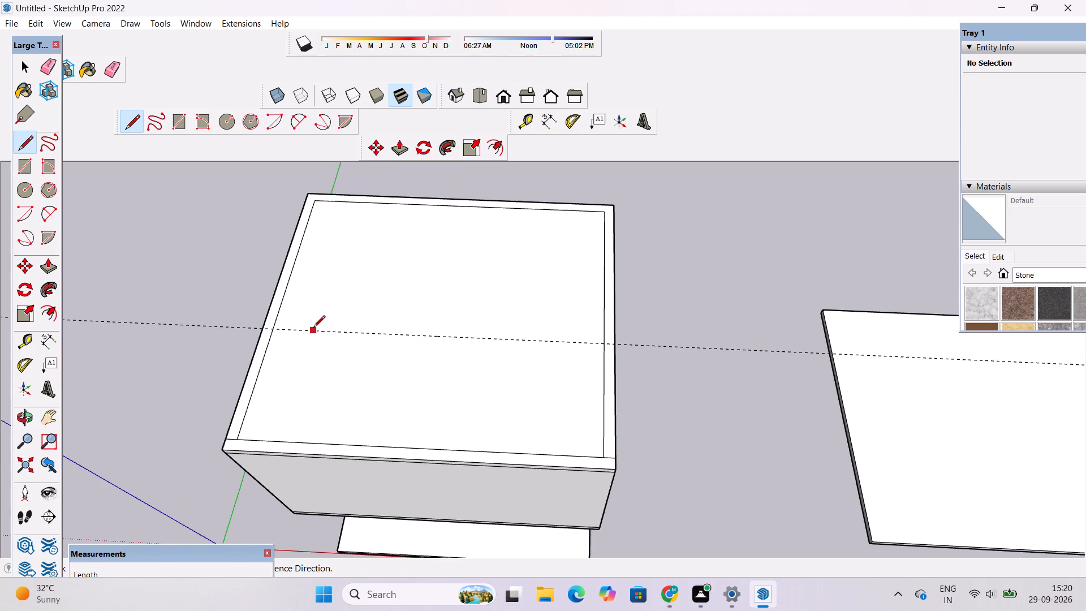
scroll(237, 326, "up", 2)
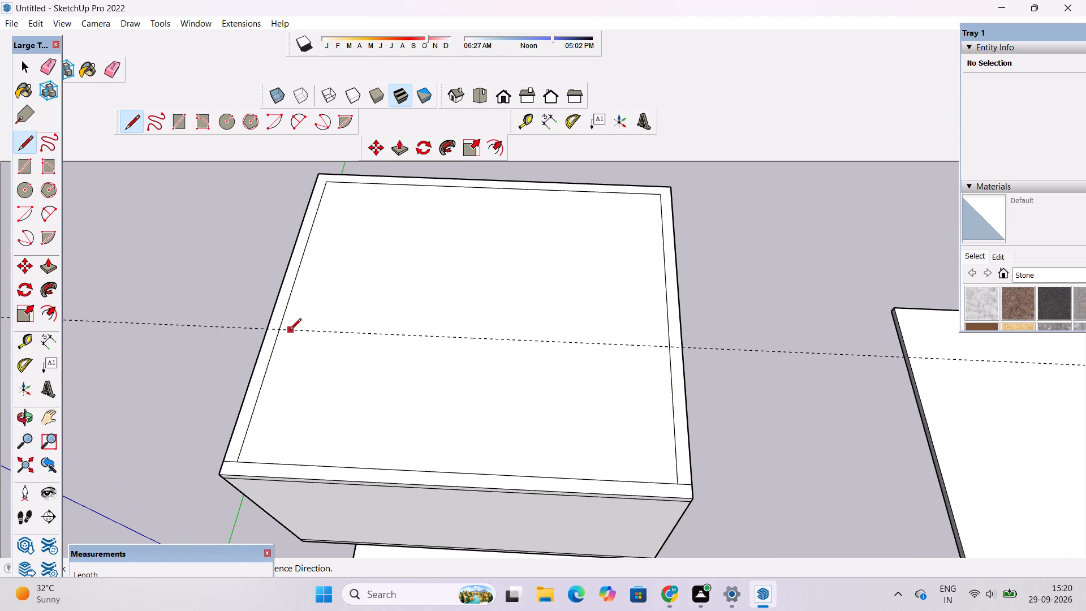
scroll(290, 331, "up", 1)
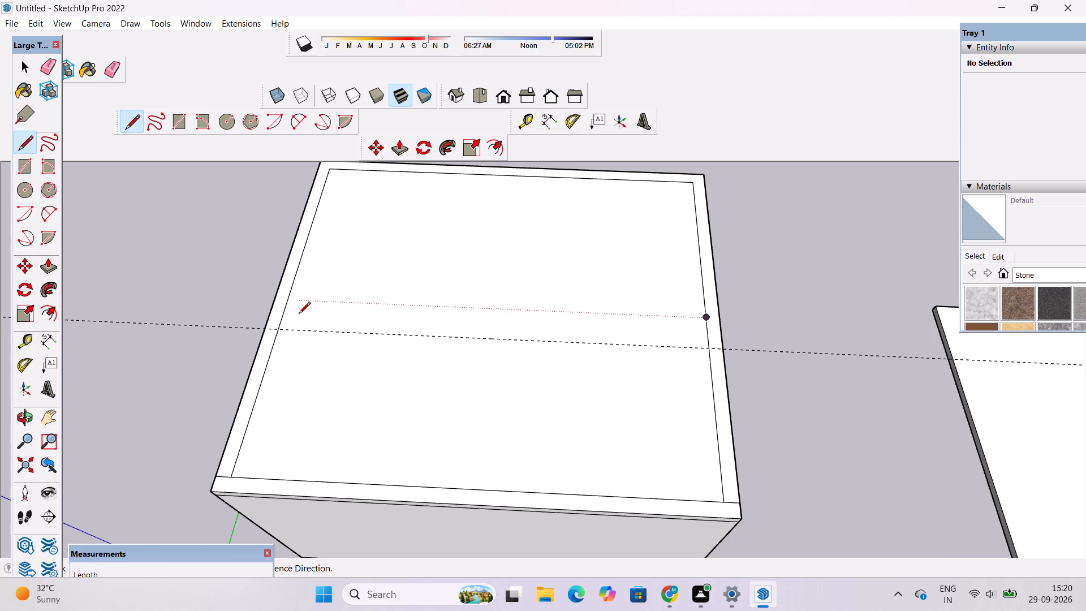
scroll(299, 315, "down", 2)
scroll(299, 315, "up", 2)
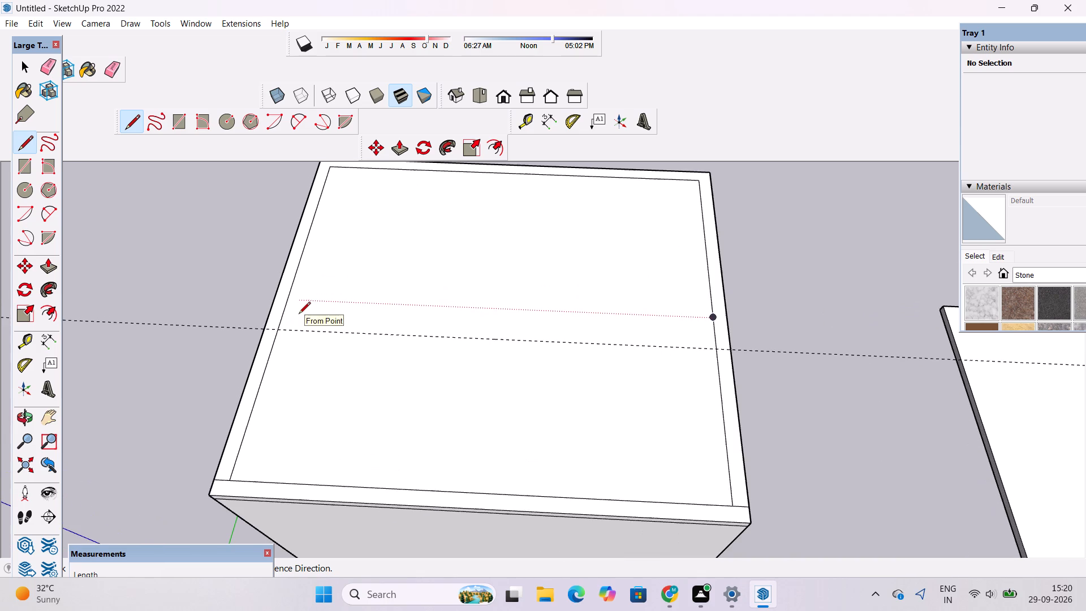
scroll(299, 315, "up", 1)
scroll(299, 315, "down", 3)
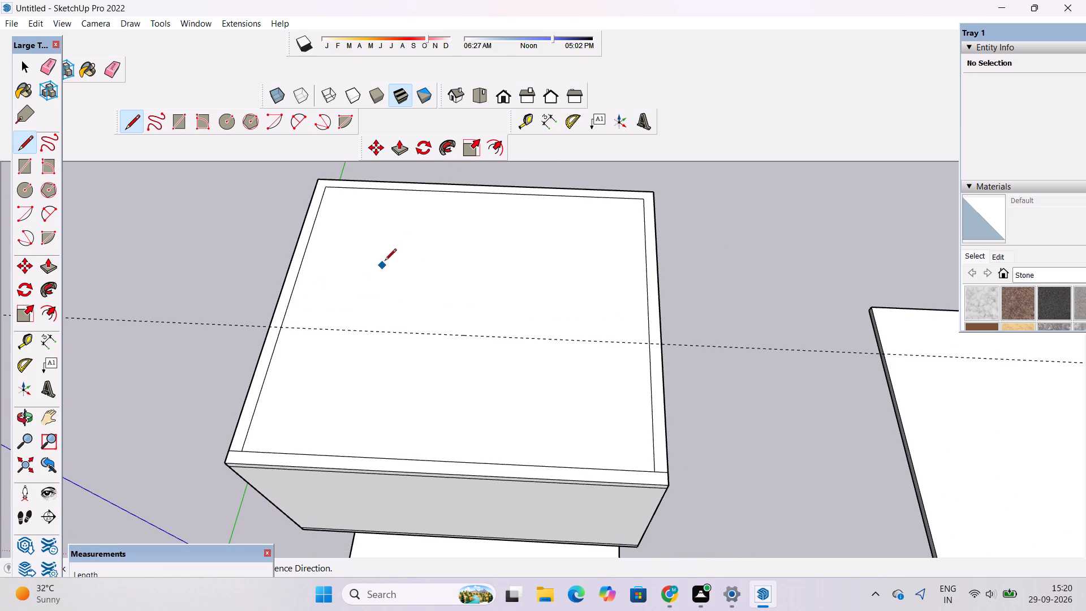
scroll(370, 261, "down", 1)
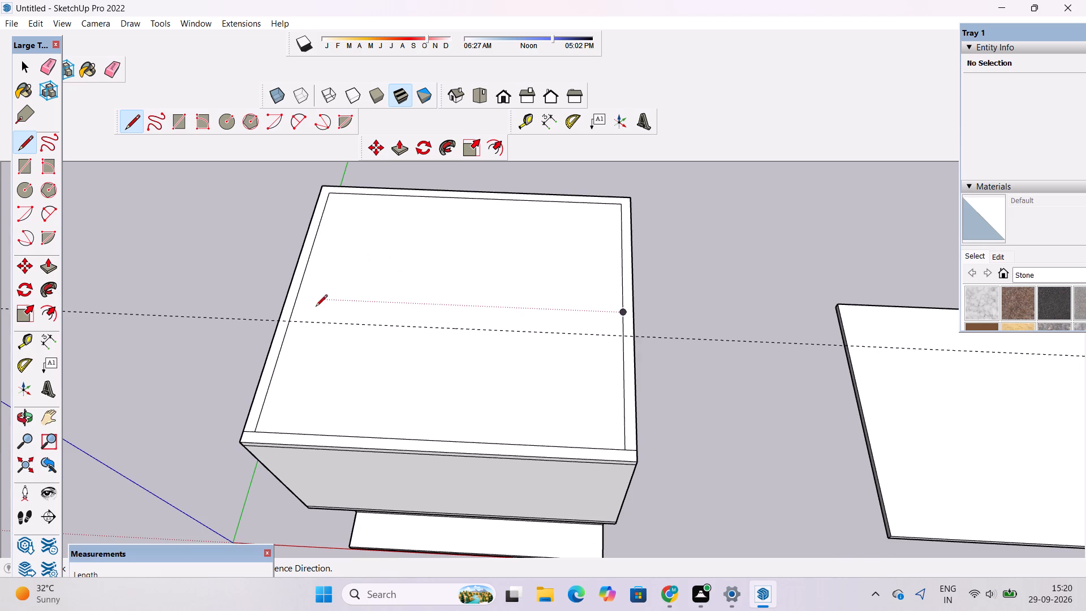
scroll(275, 327, "up", 6)
scroll(278, 320, "down", 4)
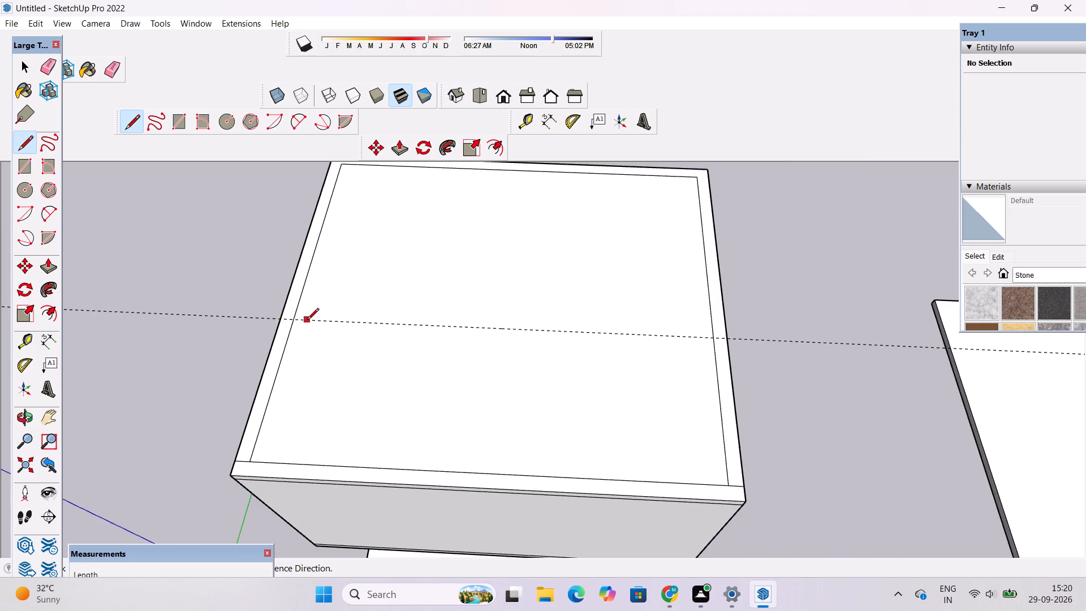
scroll(307, 321, "up", 3)
scroll(292, 319, "down", 1)
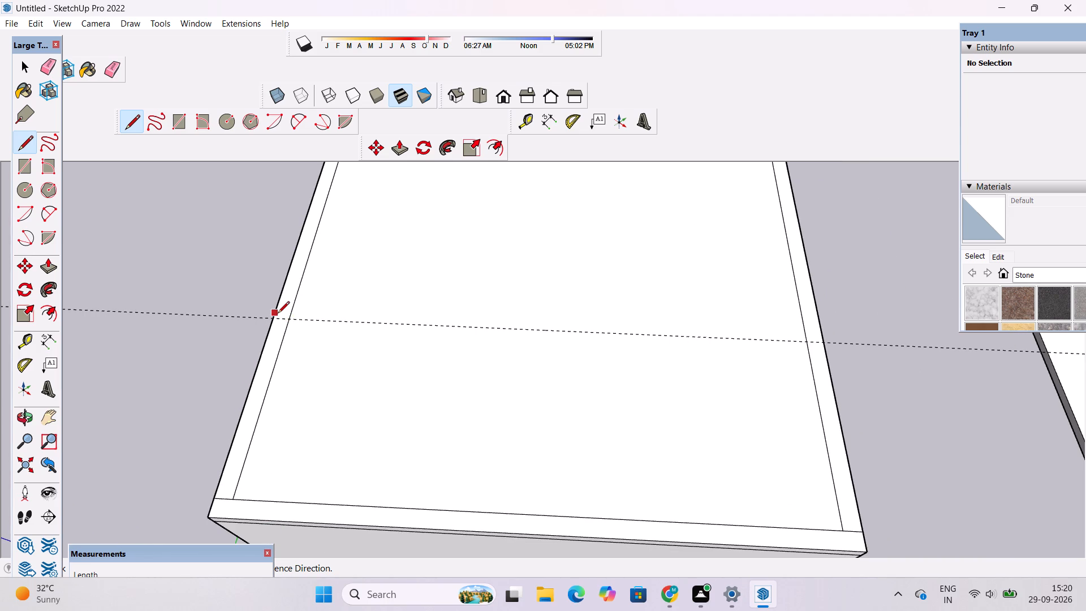
scroll(278, 314, "down", 8)
scroll(274, 311, "up", 4)
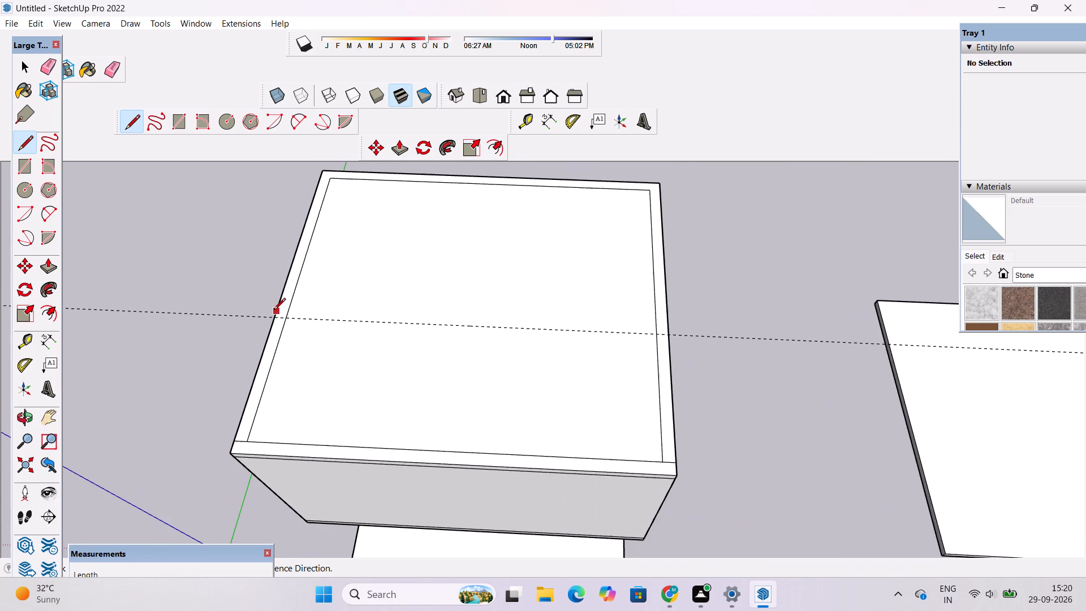
scroll(260, 318, "up", 11)
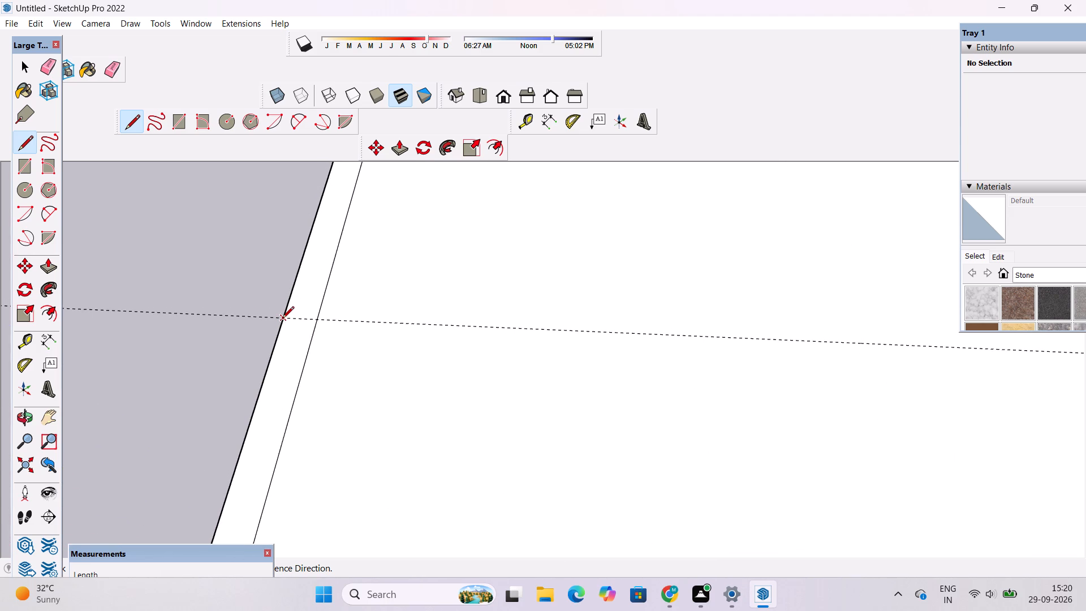
left_click(282, 319)
scroll(244, 311, "down", 8)
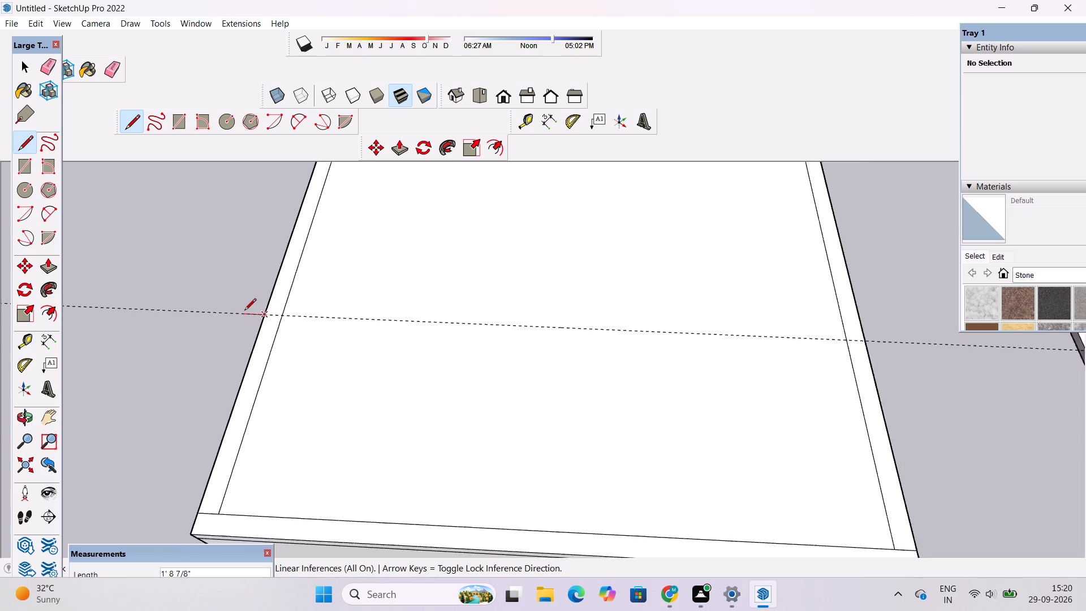
scroll(244, 311, "down", 8)
scroll(420, 317, "up", 5)
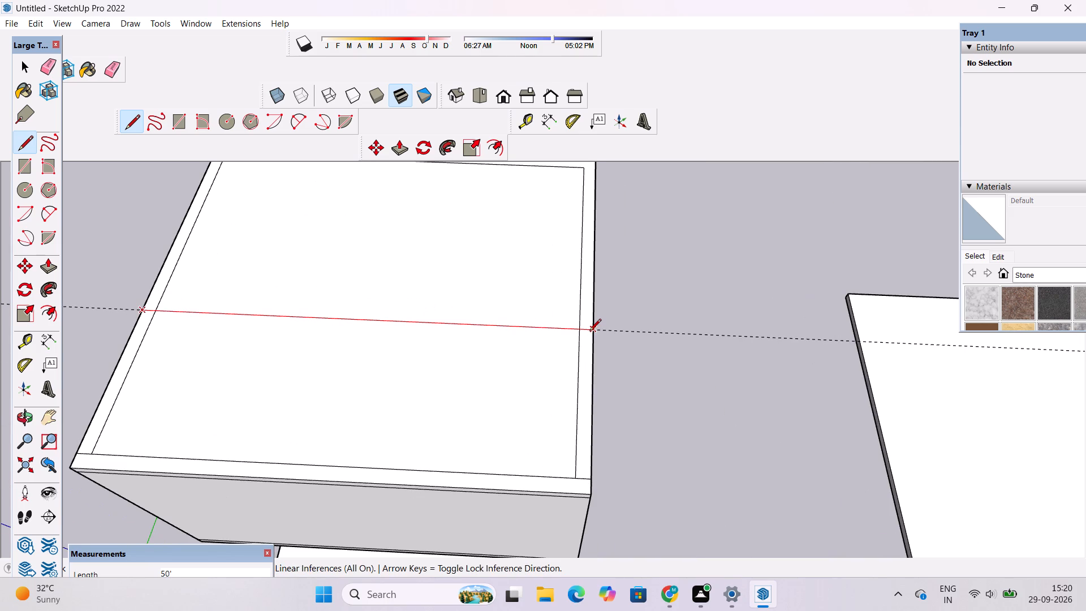
left_click(591, 332)
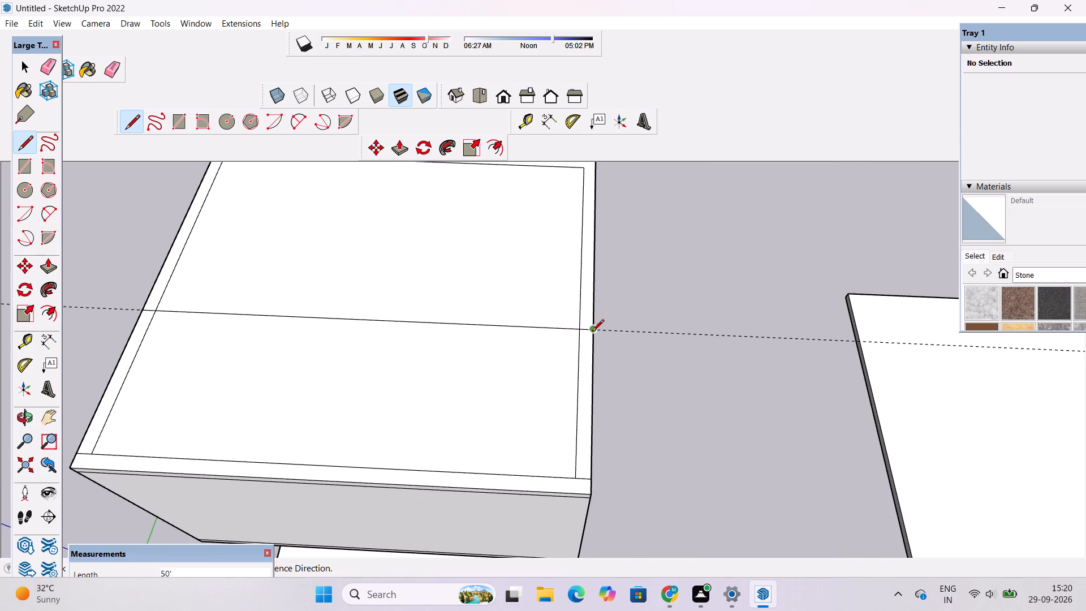
key("space")
Erase the dashed guide line crossing the top of the box.
key("o")
scroll(594, 326, "down", 2)
left_click_drag(542, 329, 602, 331, "shift")
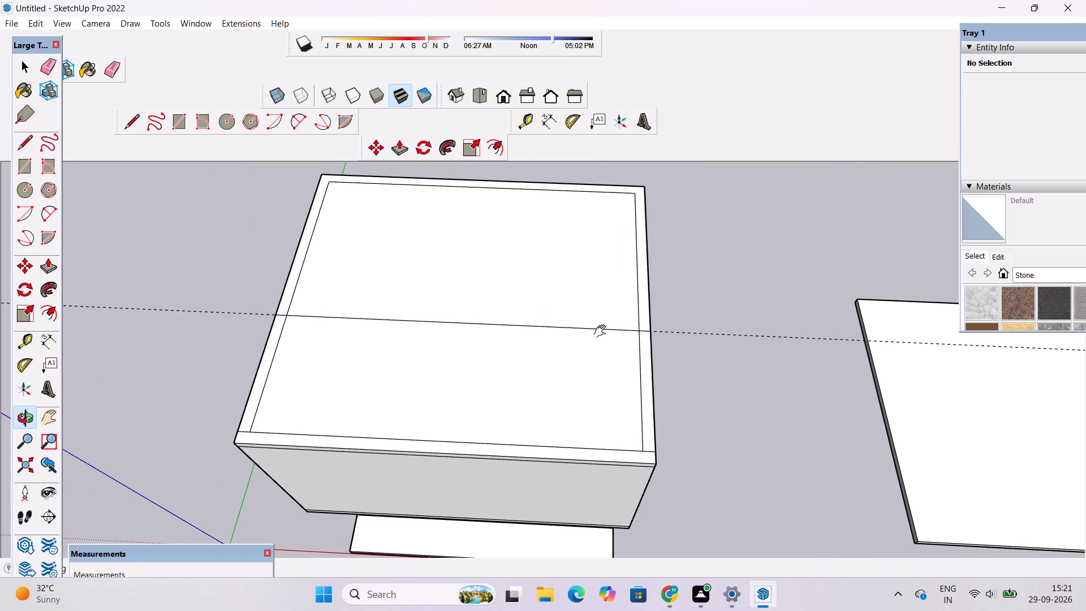
scroll(514, 340, "down", 5)
left_click_drag(531, 342, 568, 342, "shift")
key("e")
left_click_drag(337, 306, 333, 334)
scroll(367, 321, "up", 2)
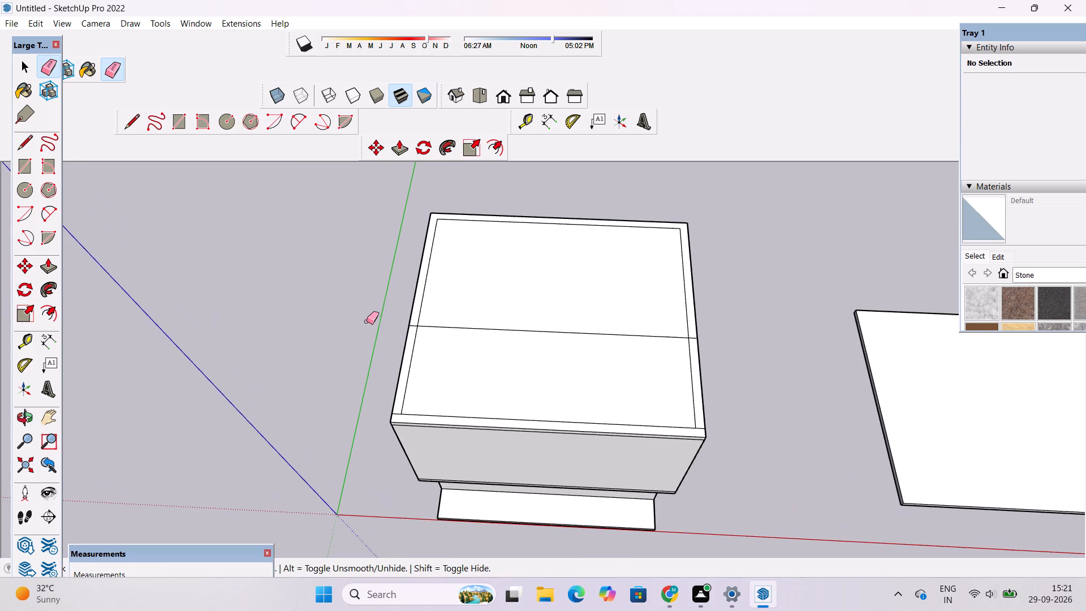
key("space")
Push/Pull the U-shaped border strip behind the dividing line up 24' to form the rear and side walls.
type("o")
left_click_drag(542, 325, 357, 342, "shift")
left_click_drag(294, 363, 372, 350)
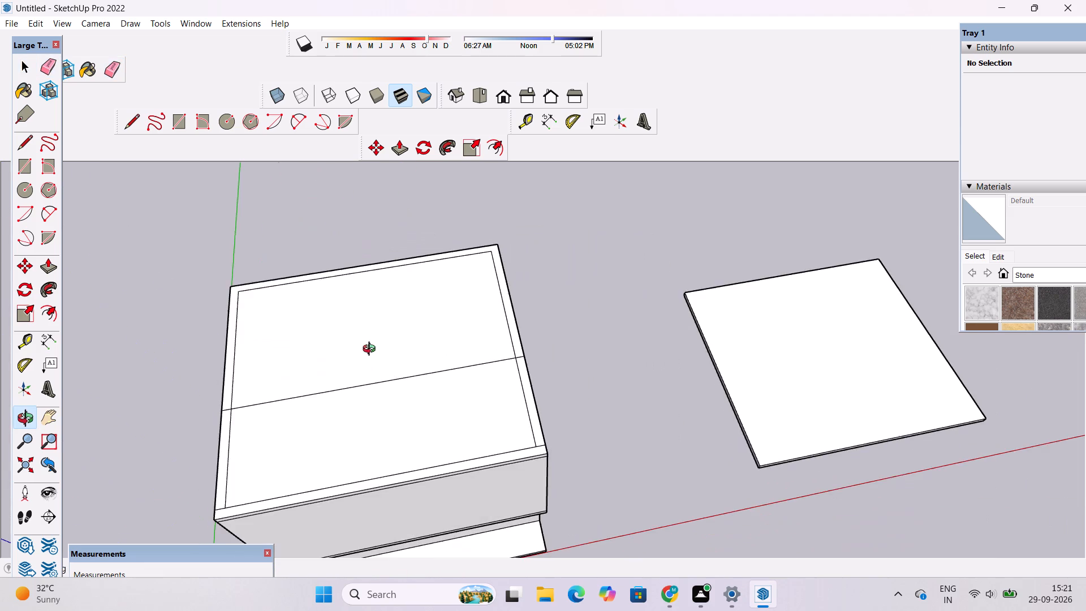
left_click_drag(372, 350, 372, 350)
left_click_drag(341, 368, 494, 303)
left_click_drag(376, 339, 443, 299)
scroll(412, 308, "up", 3)
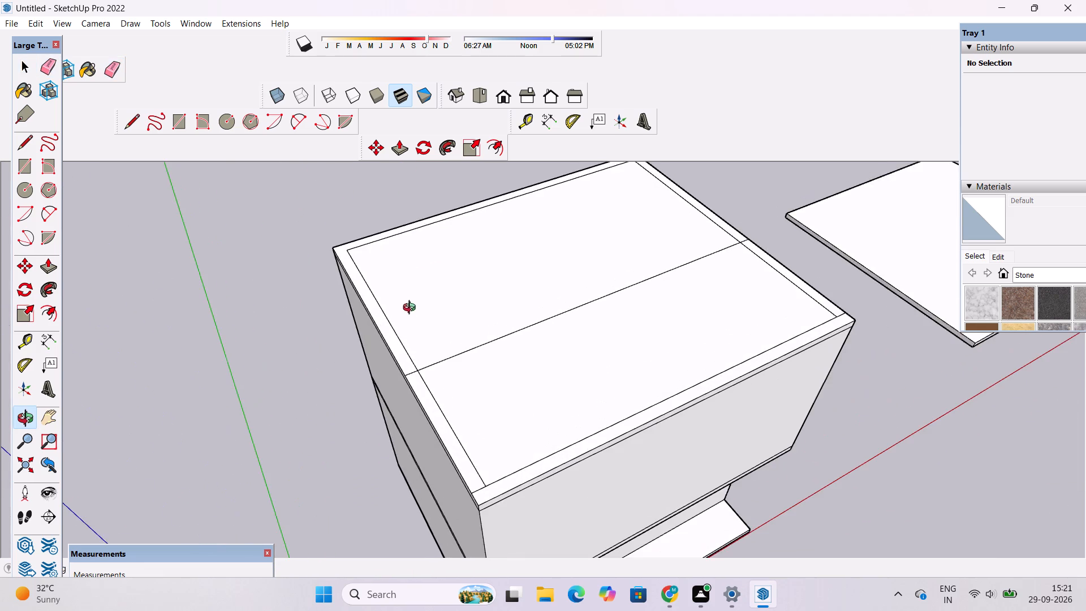
left_click_drag(408, 347, 417, 328)
left_click_drag(413, 332, 407, 352, "shift")
scroll(392, 366, "up", 4)
left_click_drag(401, 367, 396, 337)
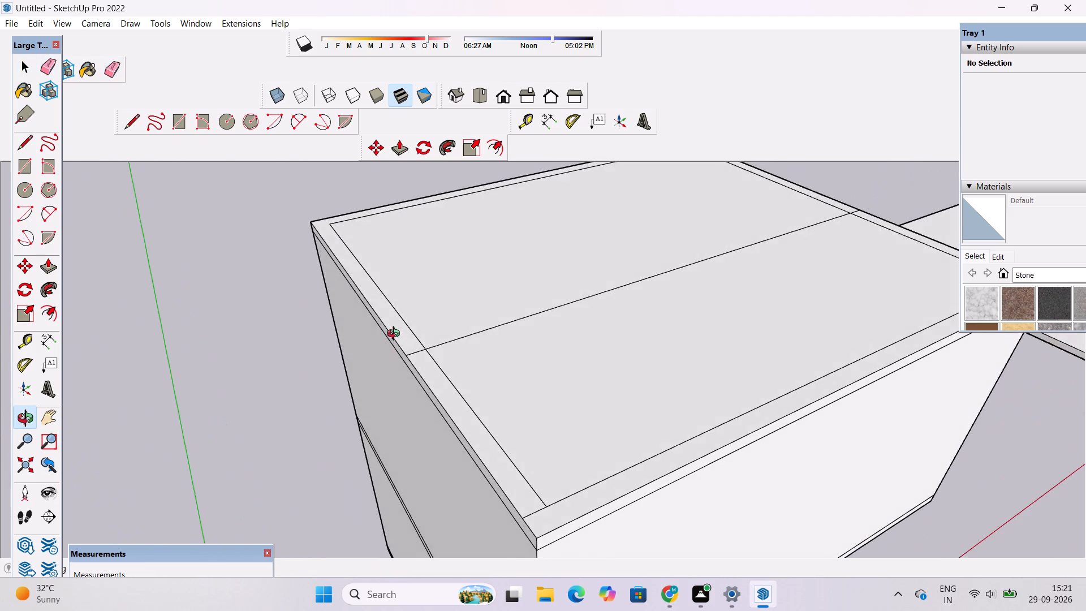
left_click_drag(396, 362, 327, 362)
scroll(326, 358, "down", 7)
left_click_drag(442, 341, 412, 371)
left_click_drag(378, 375, 560, 317)
scroll(400, 355, "up", 2)
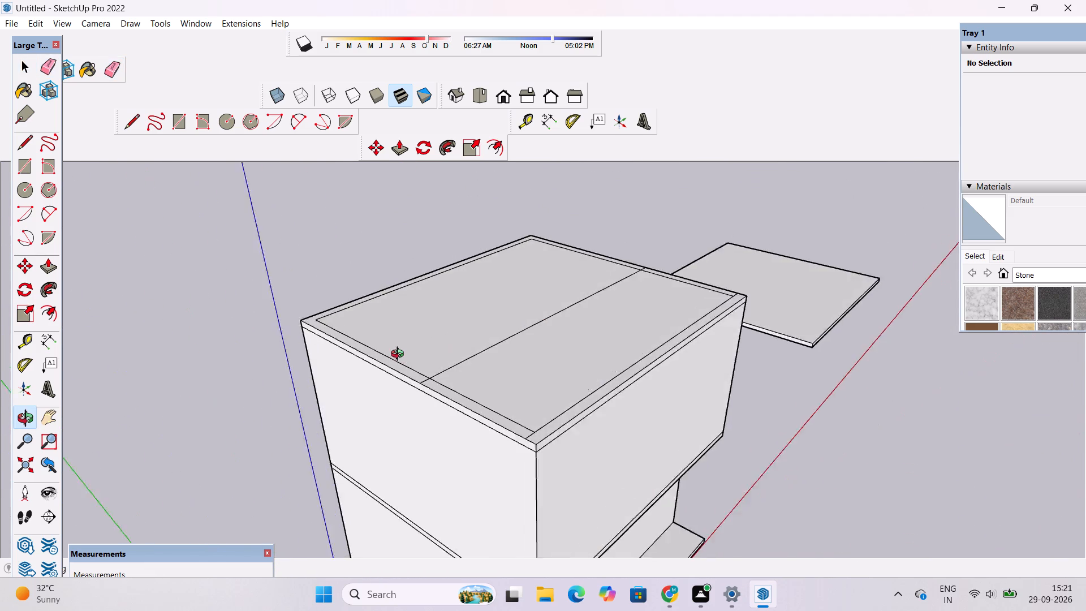
scroll(400, 355, "up", 2)
left_click_drag(400, 358, 367, 365, "shift")
key("space")
key("p")
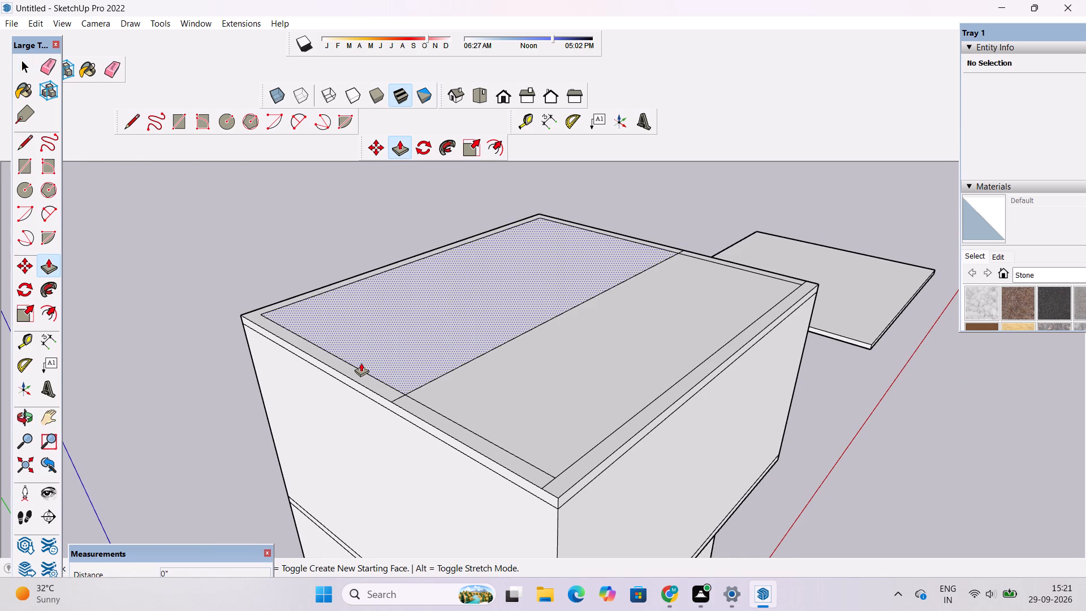
left_click(354, 371)
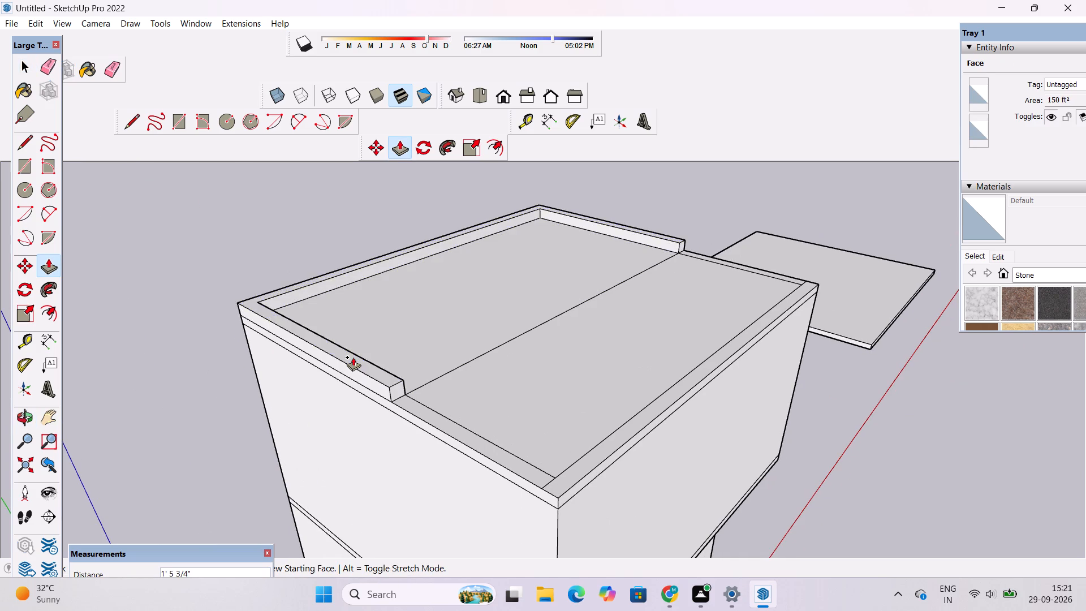
scroll(353, 357, "down", 3)
scroll(350, 316, "up", 3)
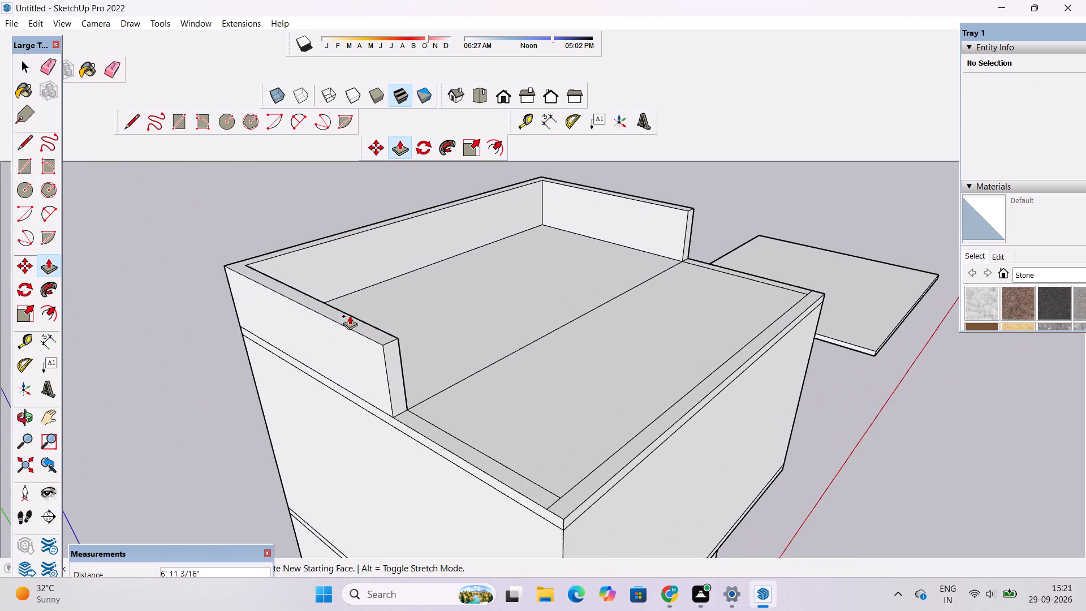
scroll(349, 308, "down", 1)
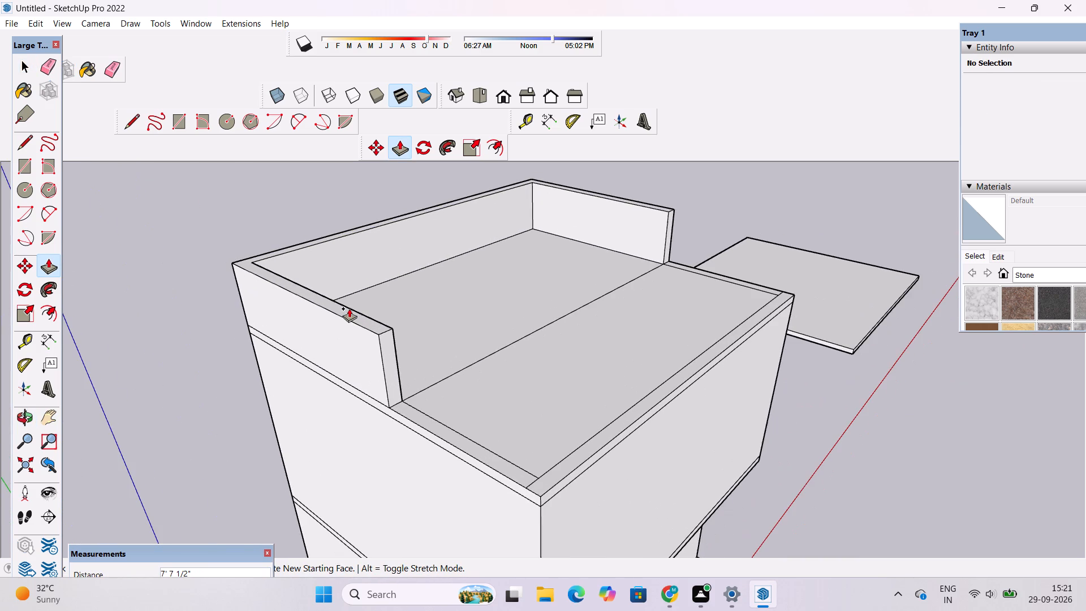
scroll(349, 308, "down", 2)
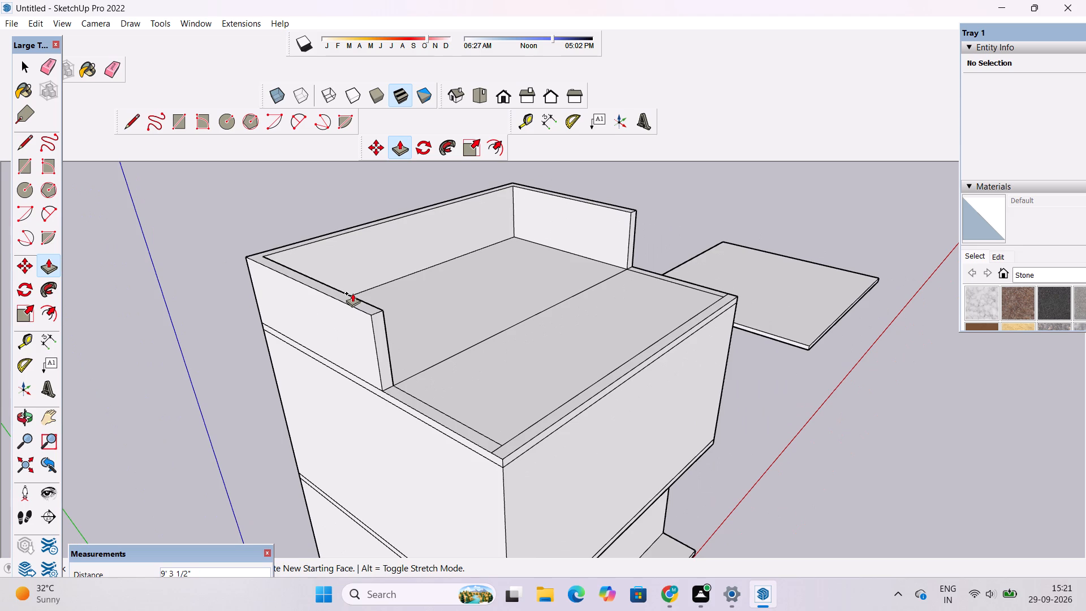
type("24'")
key("Return")
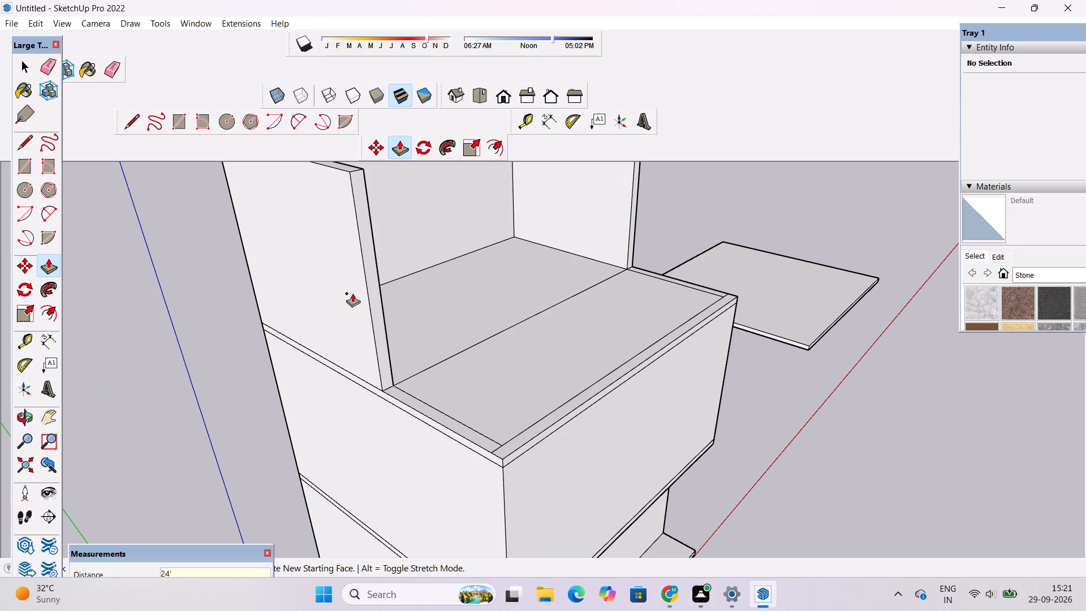
Examine the raised walls and the low front border where they meet at the dividing line.
key("o")
scroll(337, 324, "down", 6)
left_click_drag(423, 332, 416, 380)
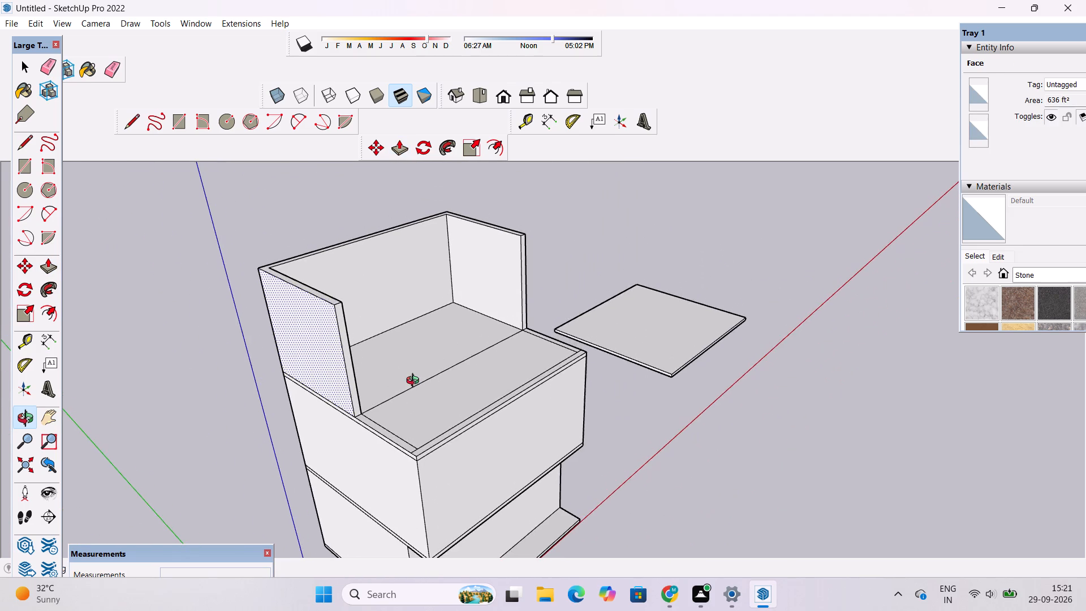
scroll(415, 382, "up", 2)
left_click_drag(451, 379, 385, 374)
scroll(373, 365, "up", 1)
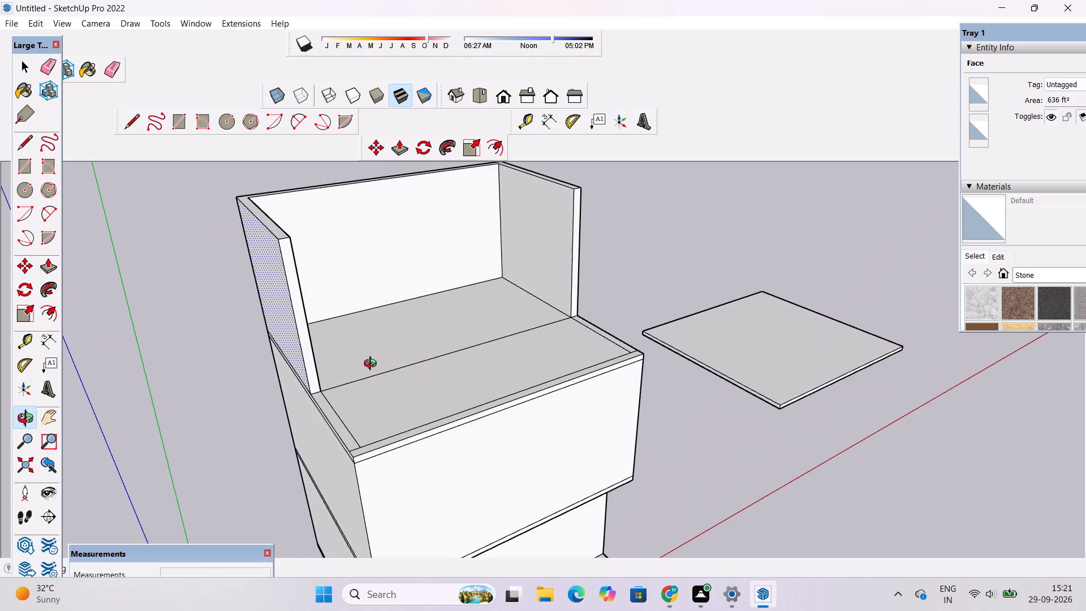
left_click_drag(377, 380, 299, 420)
left_click_drag(292, 404, 297, 434, "shift")
scroll(297, 438, "up", 2)
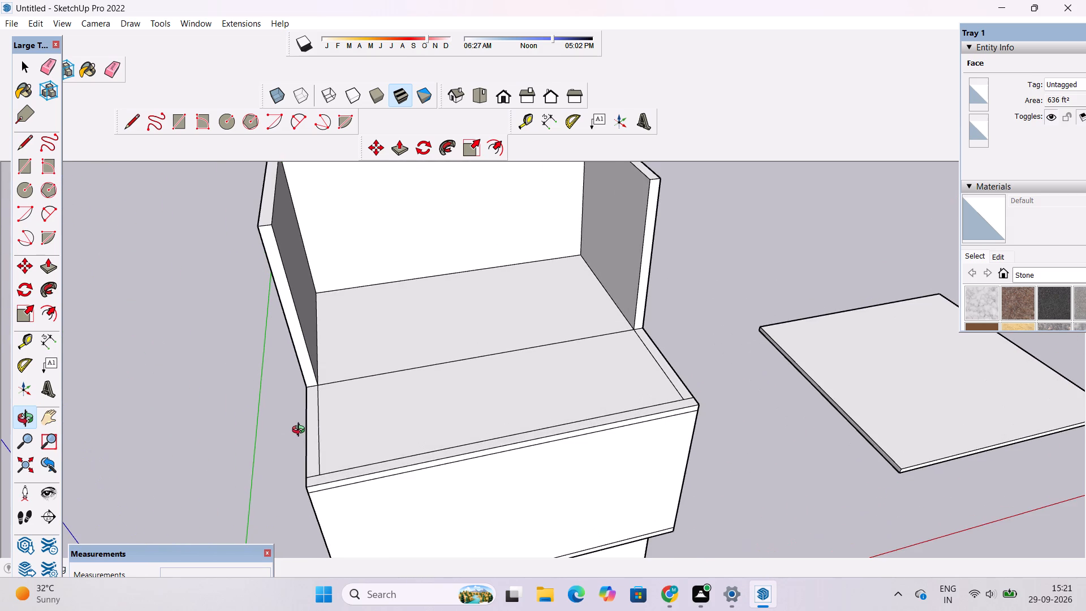
left_click_drag(301, 431, 300, 415)
left_click_drag(305, 401, 319, 435, "shift")
scroll(323, 431, "up", 2)
left_click_drag(331, 431, 321, 405, "shift")
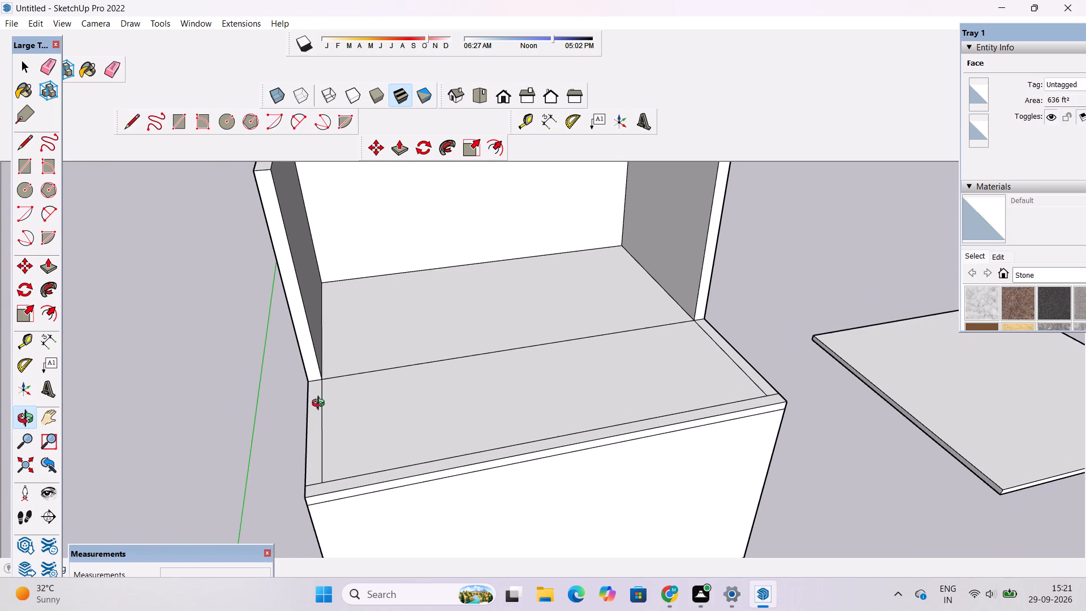
Push/Pull the front side border strip farthest from the detached slab up 24', flush with the top of the adjoining rear wall section.
key("p")
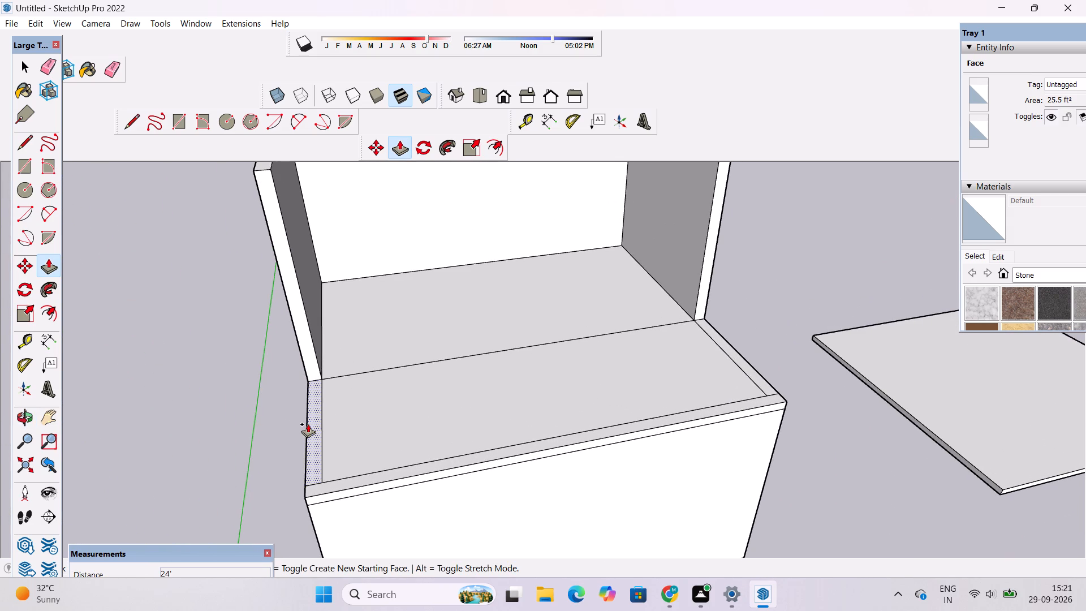
key("o")
left_click_drag(308, 425, 391, 401)
key("p")
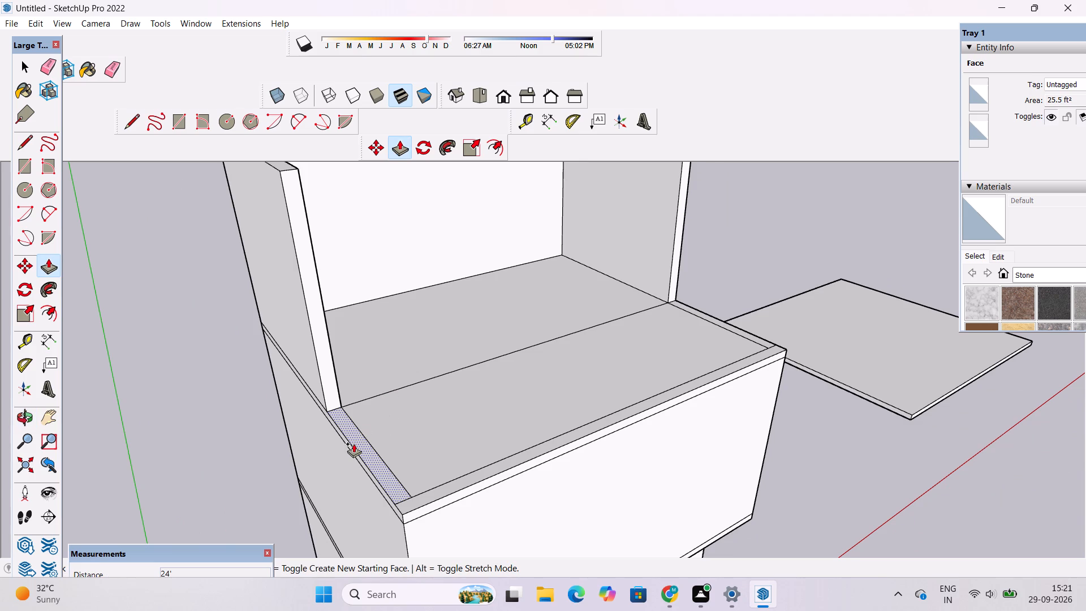
left_click(355, 444)
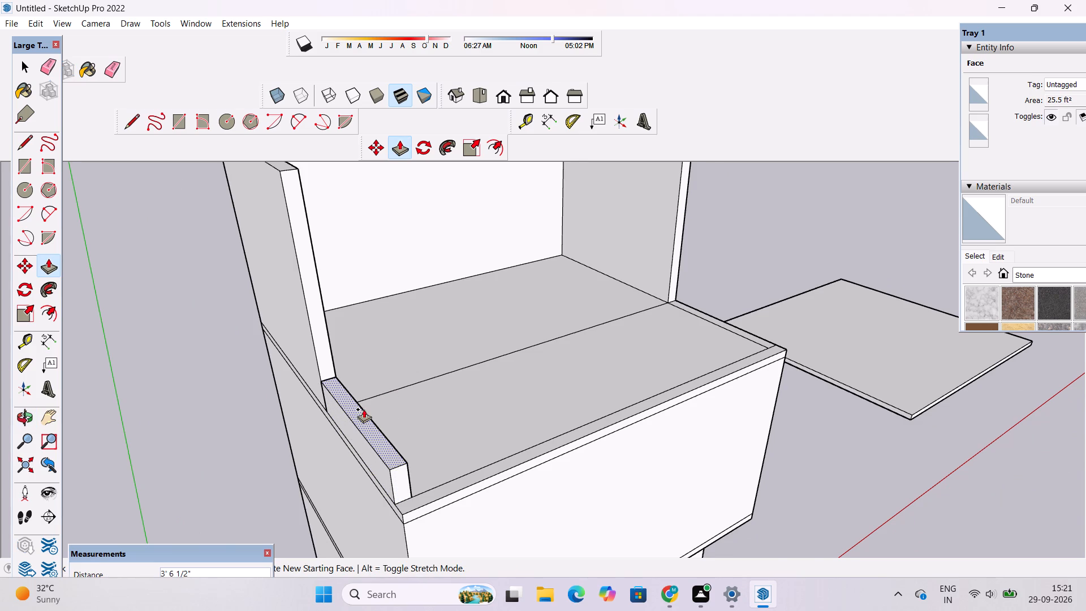
scroll(364, 409, "down", 4)
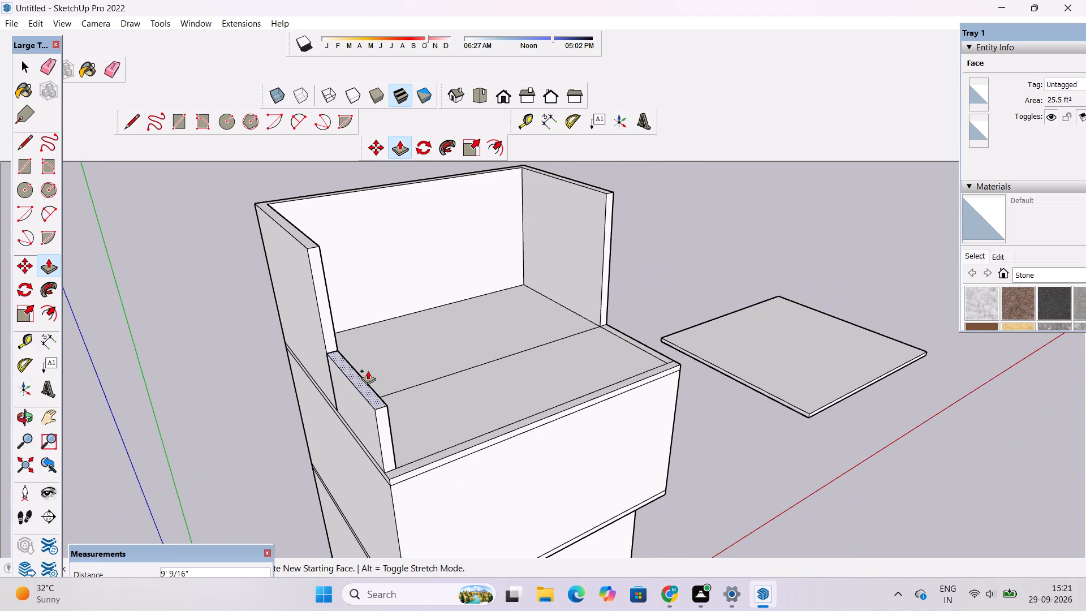
scroll(368, 371, "down", 5)
scroll(352, 303, "up", 3)
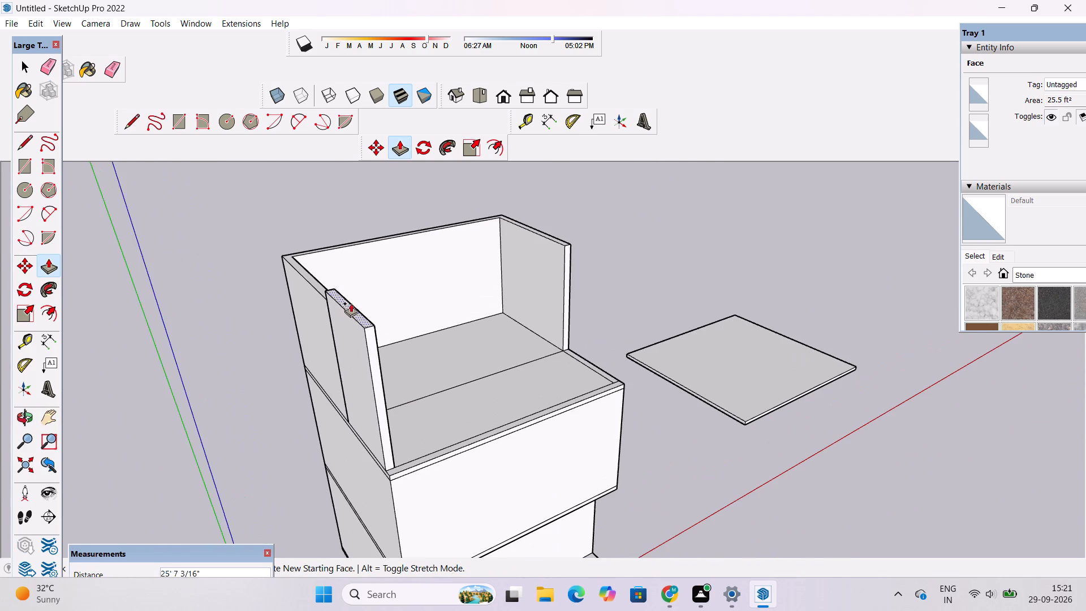
left_click(320, 299)
Push/Pull the opposite front side border strip, nearest the detached slab, up 24' to match the adjoining wall section.
scroll(554, 349, "up", 3)
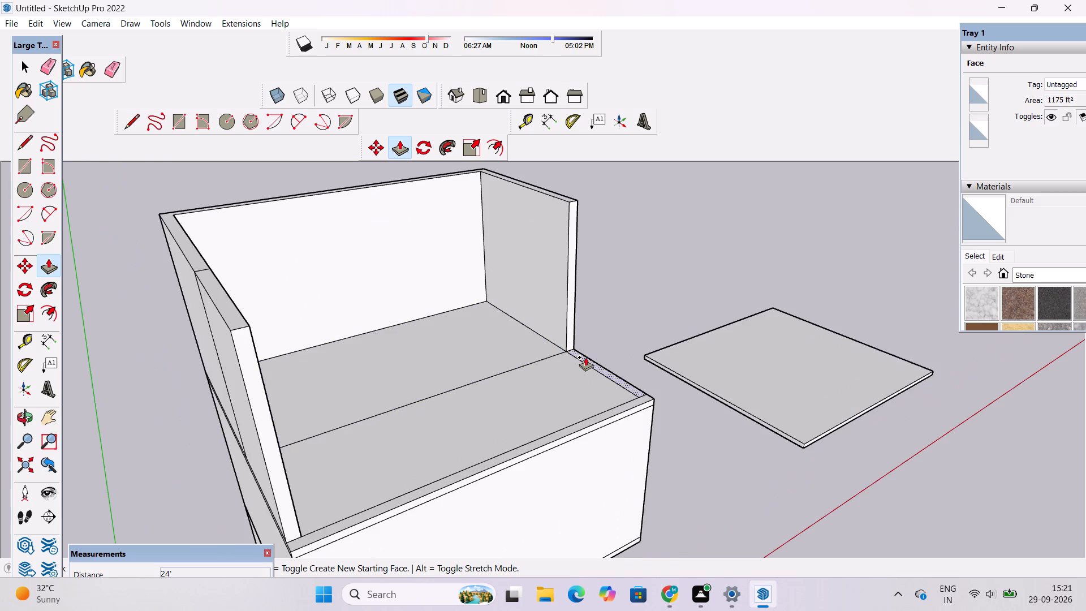
scroll(585, 358, "up", 3)
left_click(585, 358)
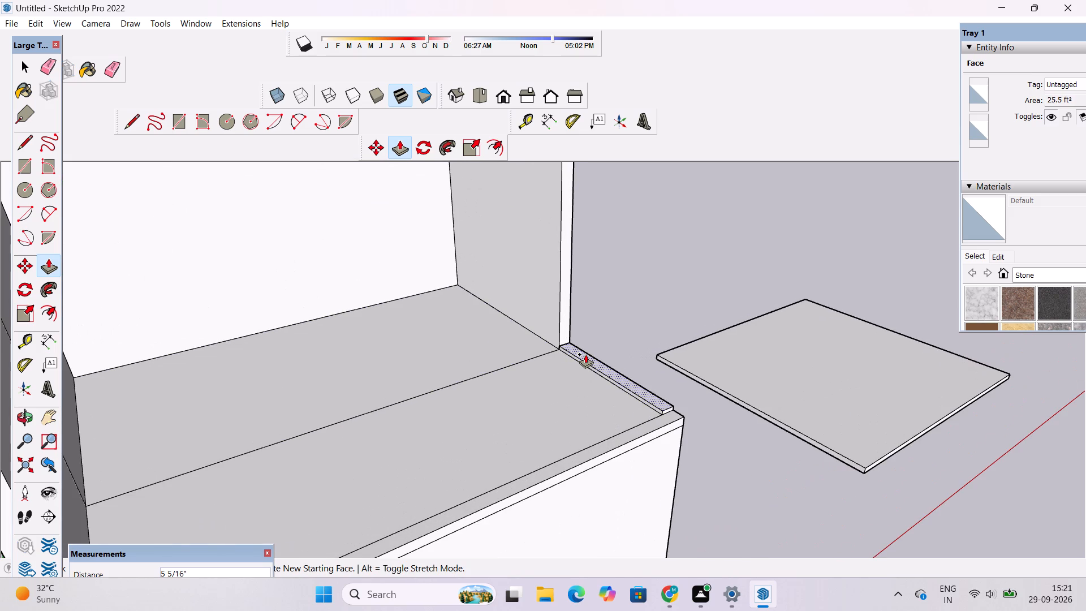
scroll(585, 354, "down", 4)
left_click(564, 206)
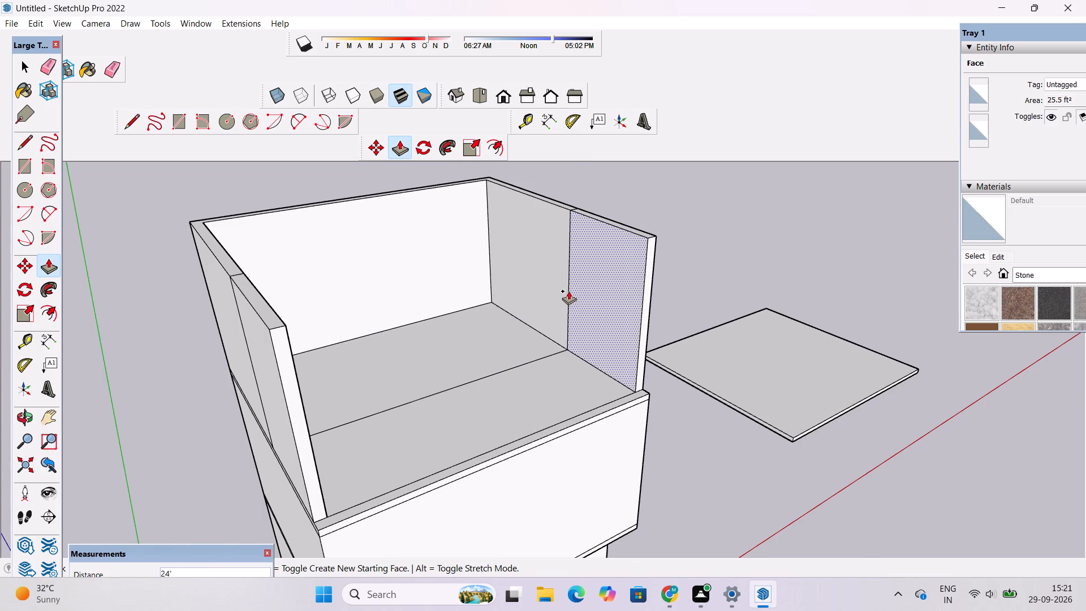
Examine the extended side walls, the open front and the detached slab from several angles.
key("o")
scroll(568, 302, "down", 3)
left_click_drag(610, 318, 537, 339)
left_click_drag(535, 341, 599, 380, "shift")
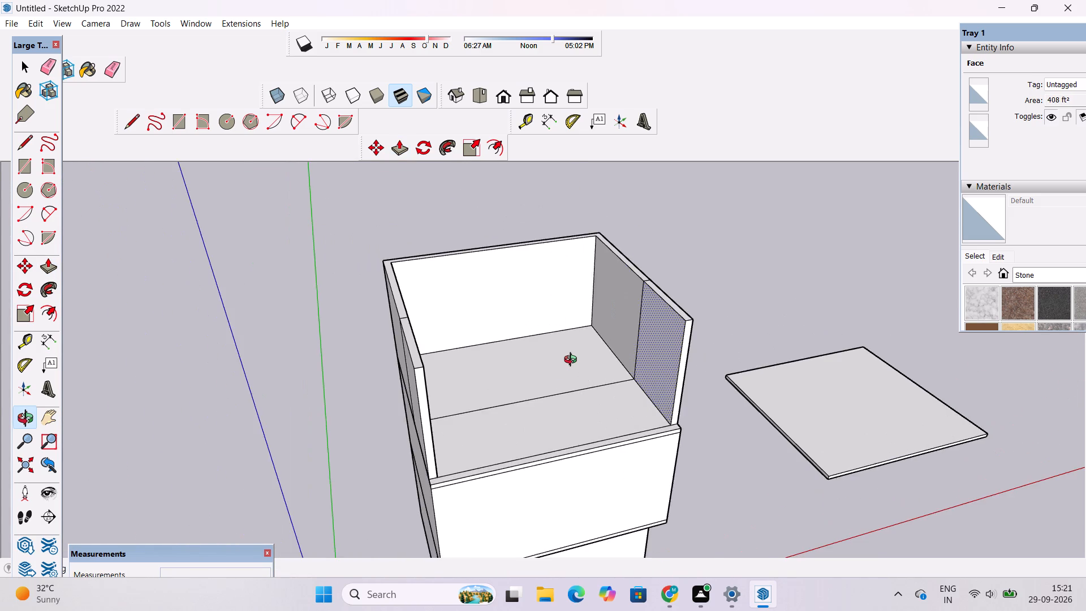
scroll(571, 361, "up", 3)
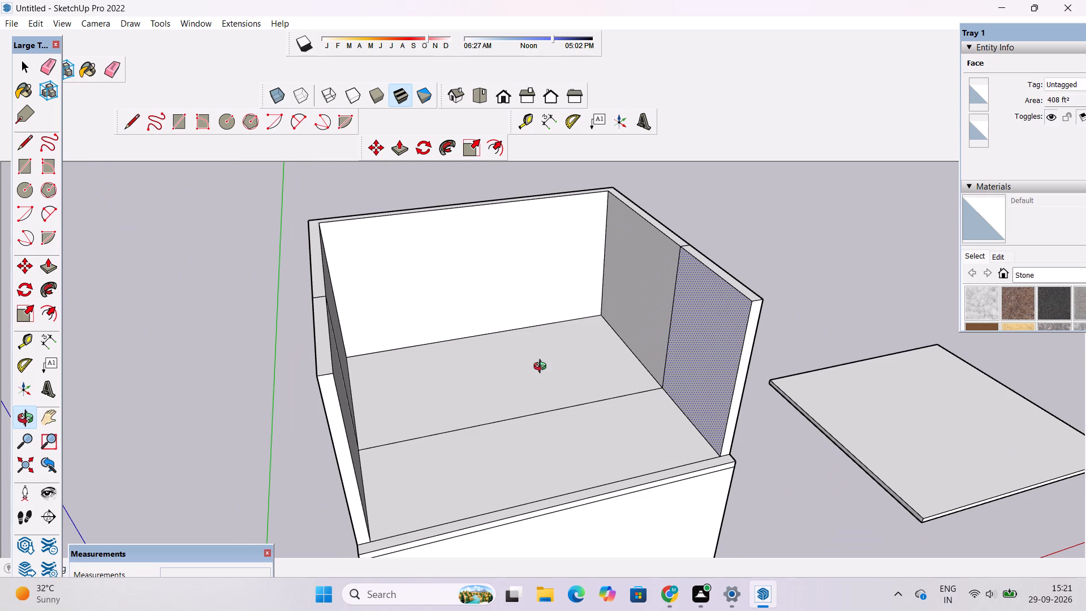
scroll(542, 368, "down", 2)
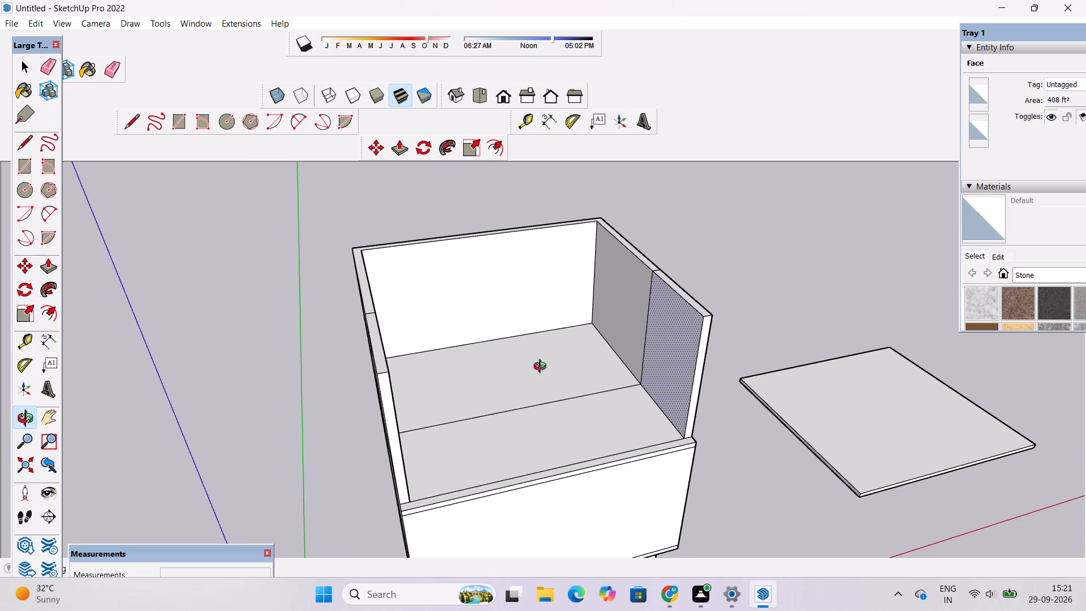
scroll(542, 368, "up", 2)
left_click_drag(454, 387, 511, 392)
left_click_drag(523, 391, 461, 385, "shift")
scroll(453, 375, "down", 4)
left_click_drag(453, 375, 546, 363)
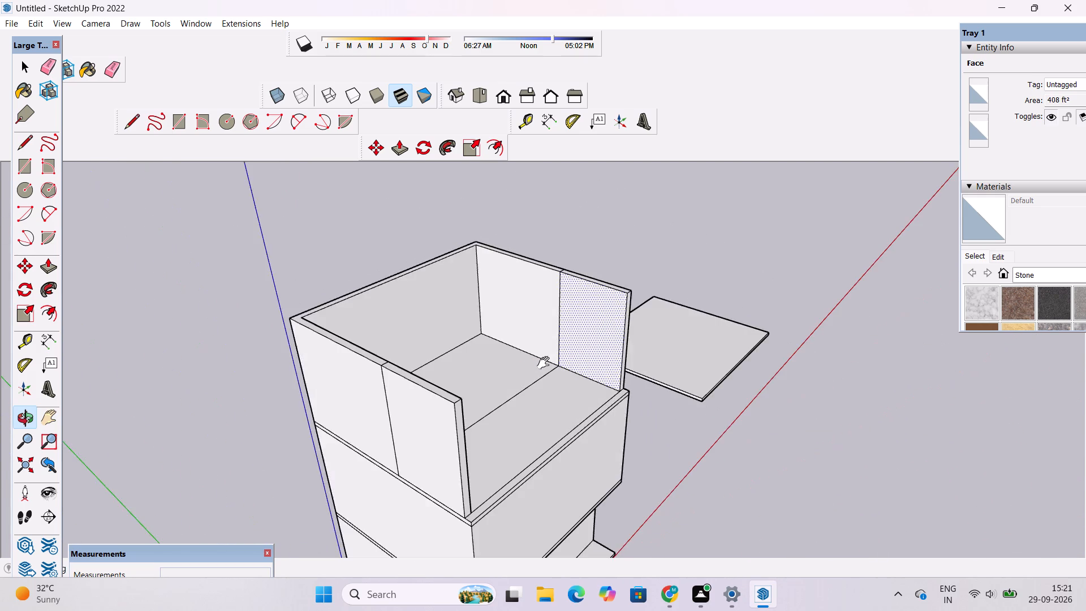
left_click_drag(545, 363, 505, 371, "shift")
key("space")
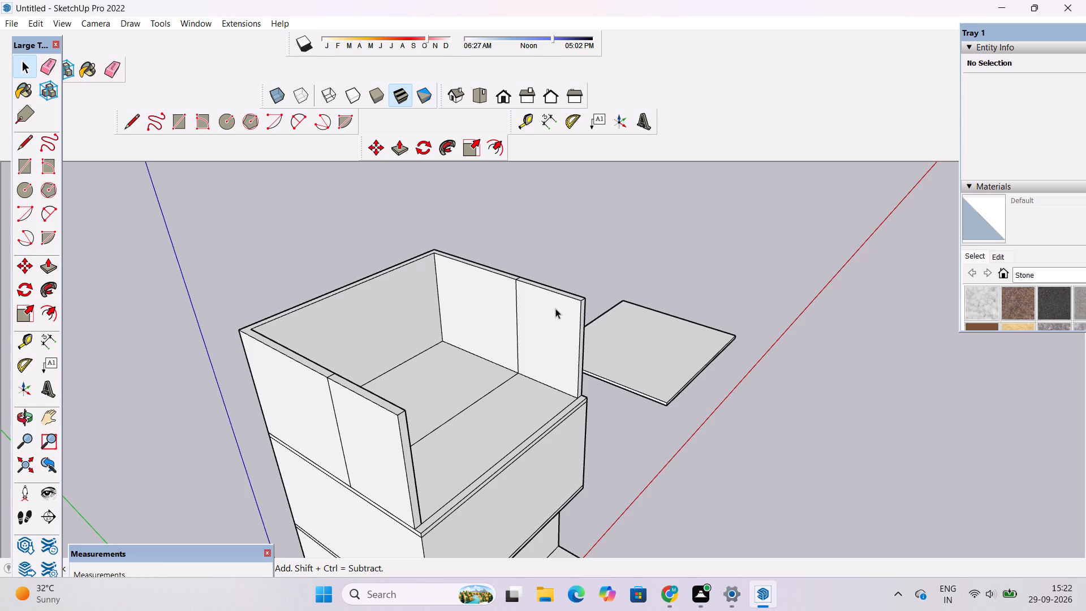
key("o")
left_click_drag(537, 364, 533, 357, "shift")
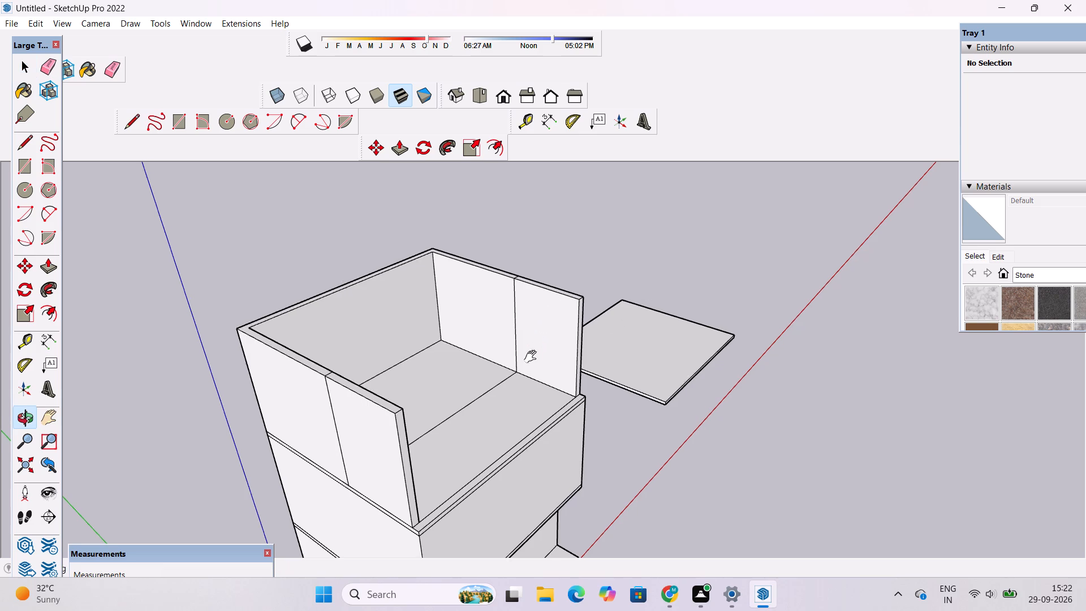
left_click_drag(533, 357, 527, 334, "shift")
scroll(594, 352, "down", 3)
left_click_drag(632, 397, 441, 422)
scroll(463, 364, "up", 3)
left_click_drag(468, 384, 606, 386)
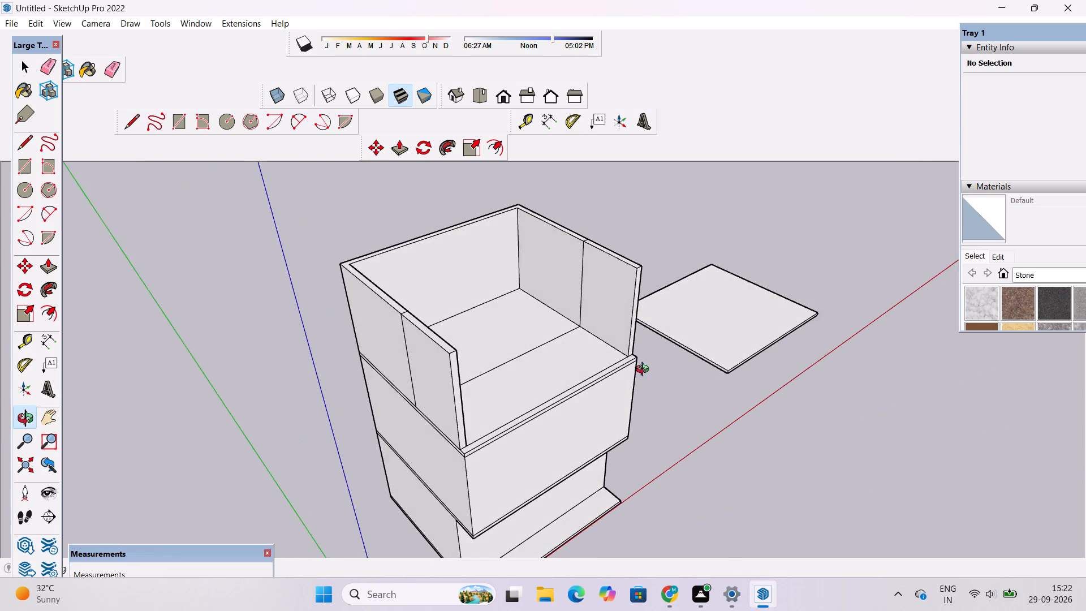
left_click_drag(645, 371, 453, 398)
scroll(423, 402, "up", 3)
left_click_drag(425, 401, 447, 401)
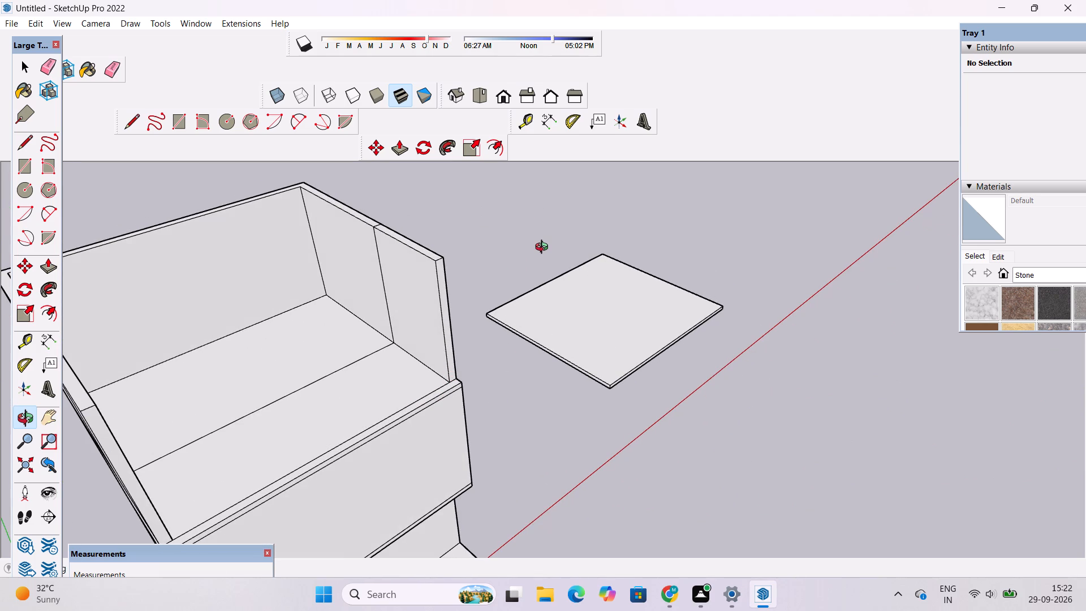
scroll(540, 261, "down", 3)
scroll(536, 289, "up", 3)
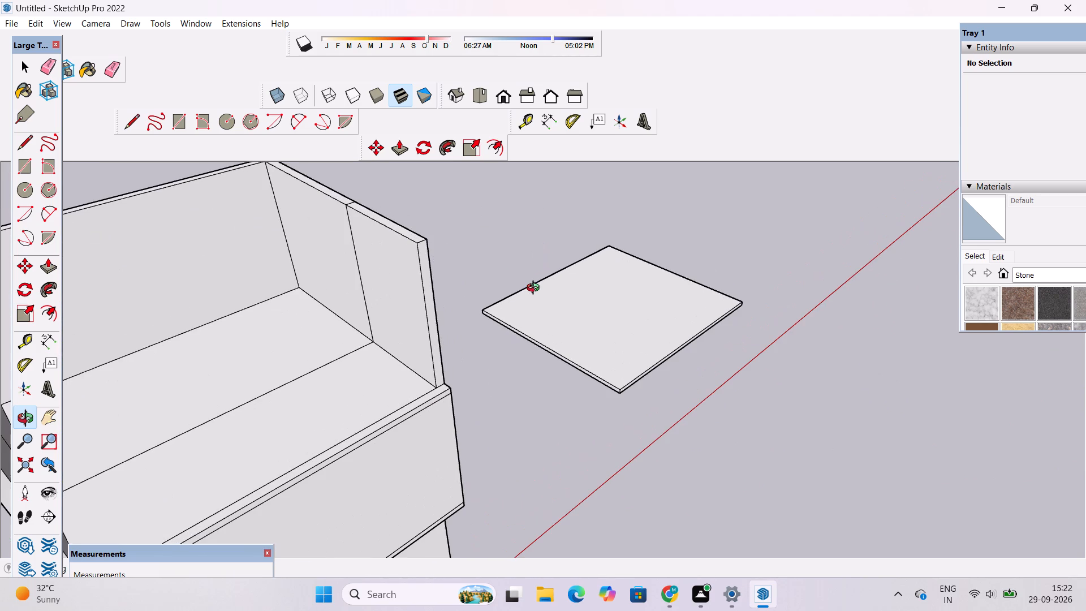
scroll(536, 289, "down", 1)
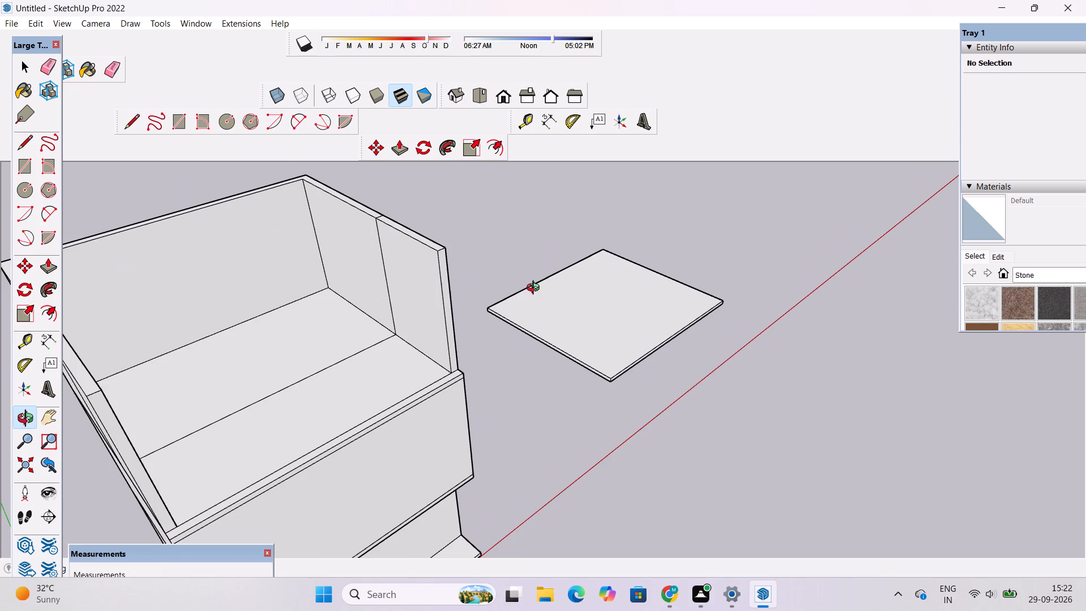
Copy the detached slab onto the upper level, placing its lower corner on the top rear corner of the side wall farthest from it.
key("space")
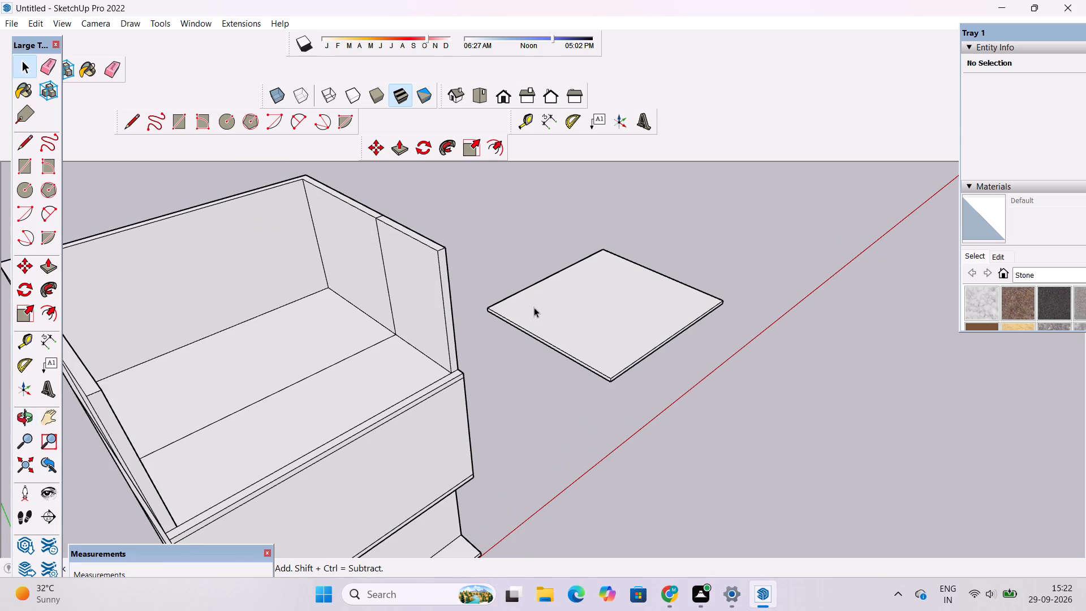
left_click(534, 307)
scroll(499, 333, "up", 5)
left_click(559, 314)
key("m")
scroll(488, 296, "up", 9)
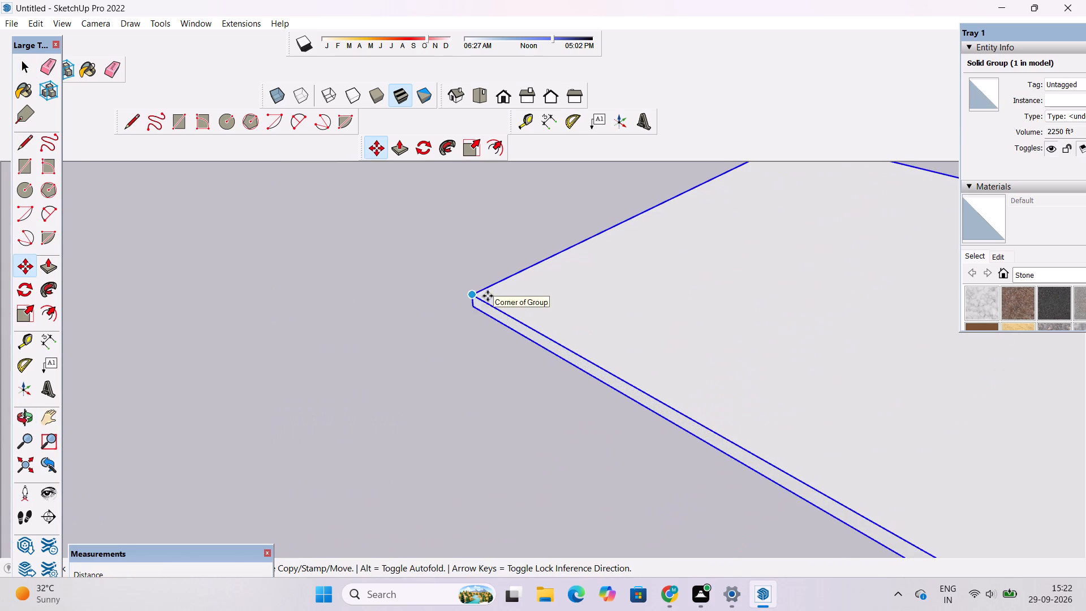
left_click(472, 305)
scroll(463, 308, "down", 5)
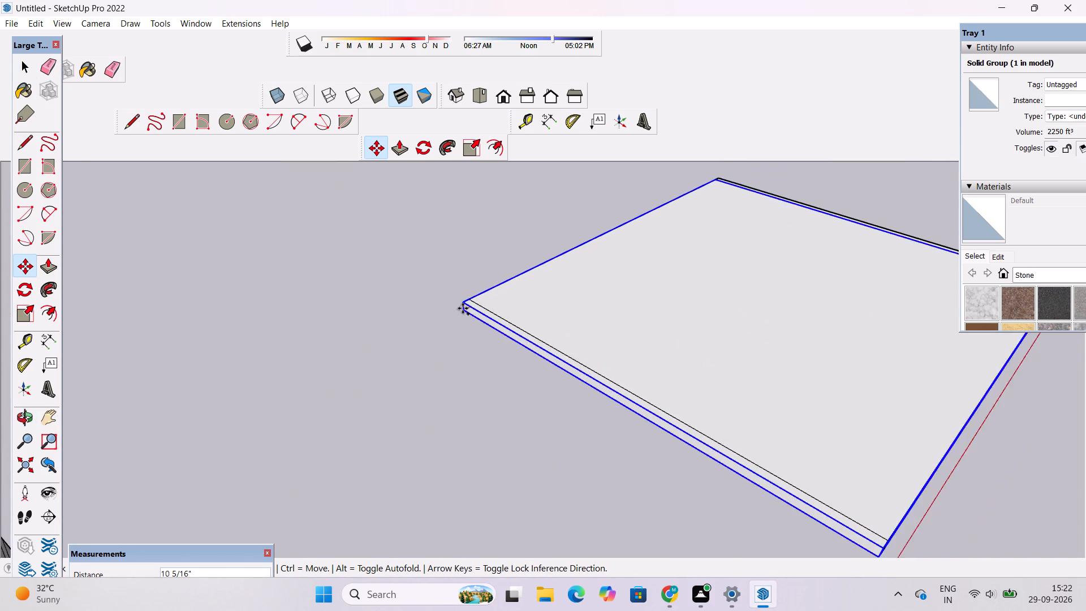
scroll(463, 308, "down", 6)
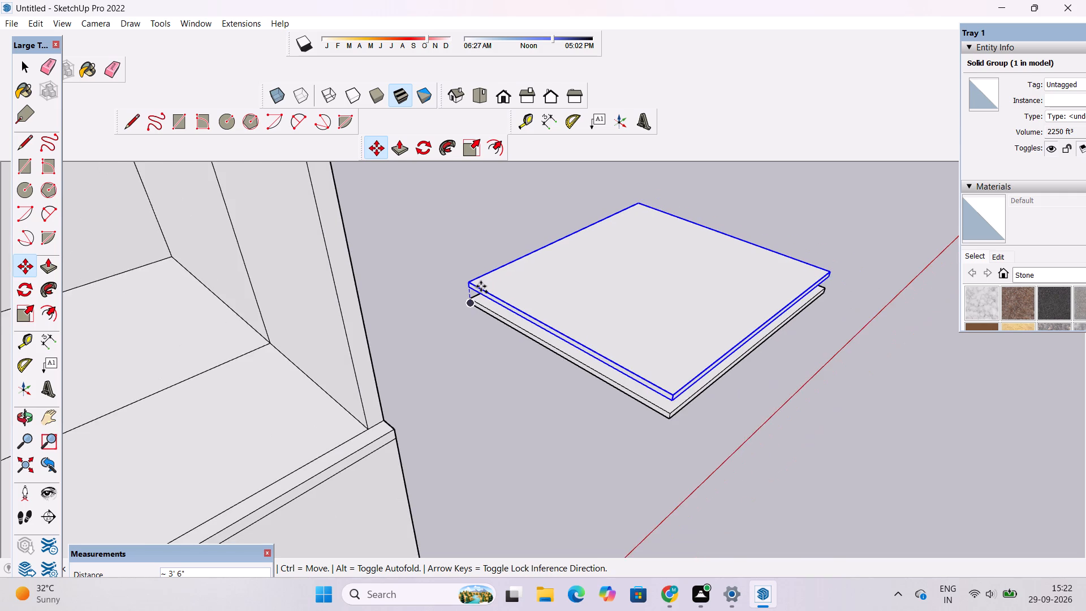
scroll(481, 286, "down", 7)
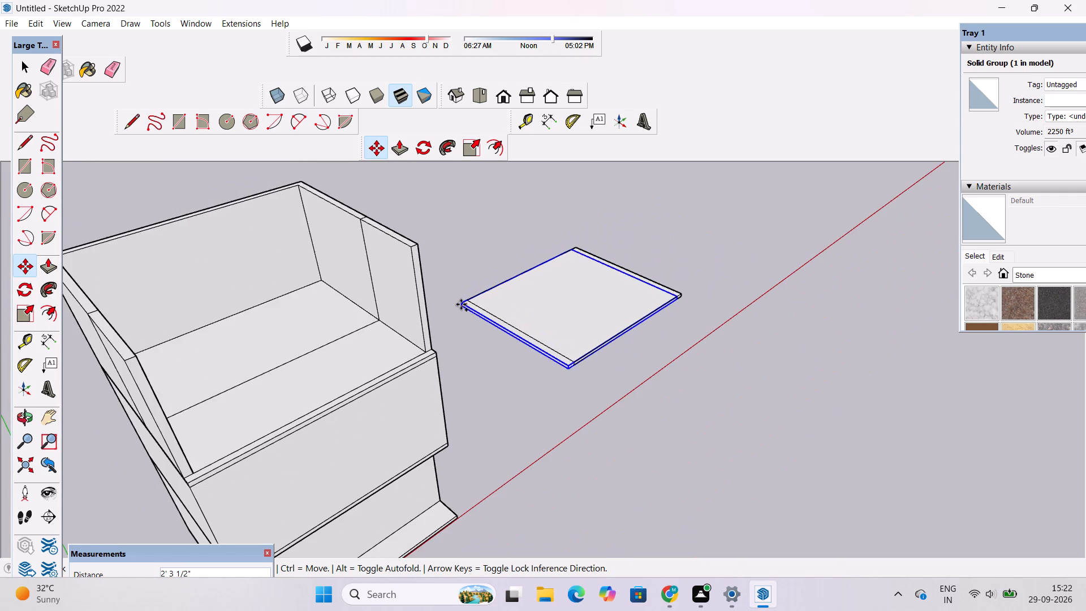
scroll(461, 304, "down", 6)
scroll(461, 304, "up", 1)
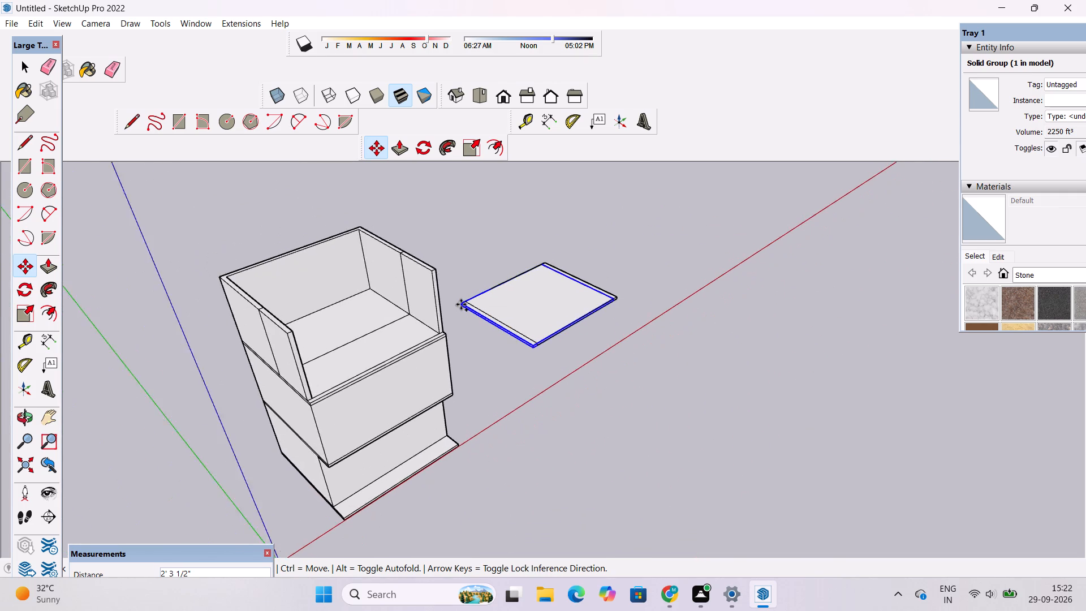
scroll(461, 304, "down", 5)
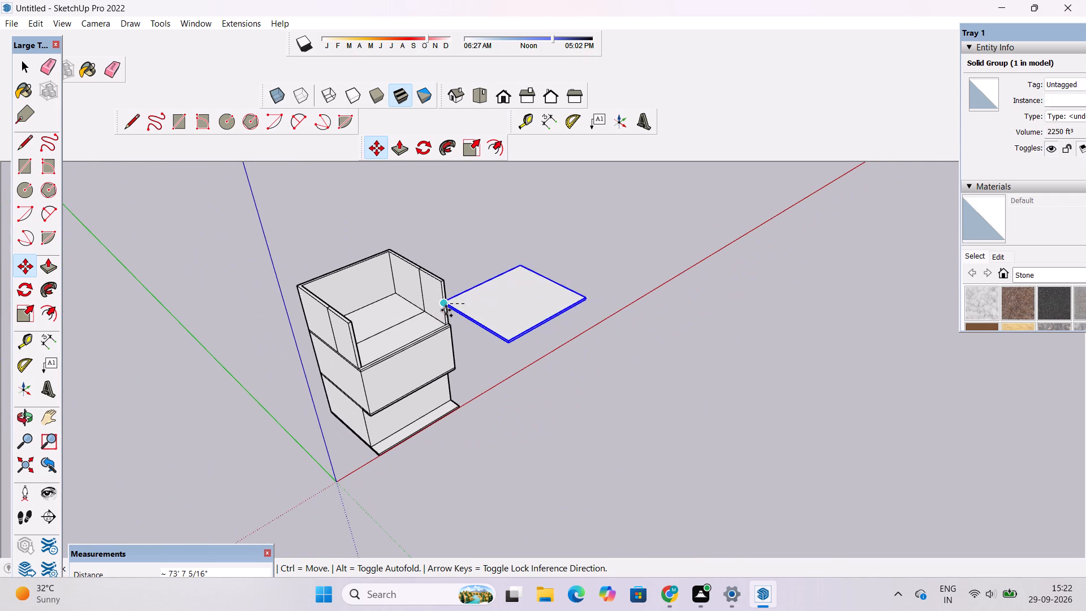
scroll(446, 310, "down", 3)
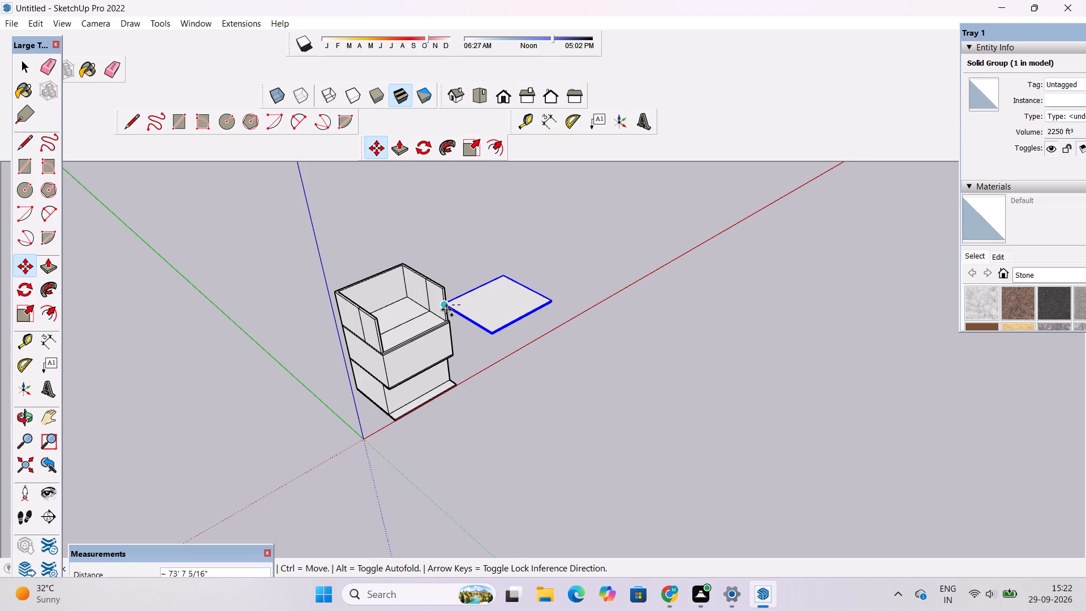
scroll(446, 309, "down", 1)
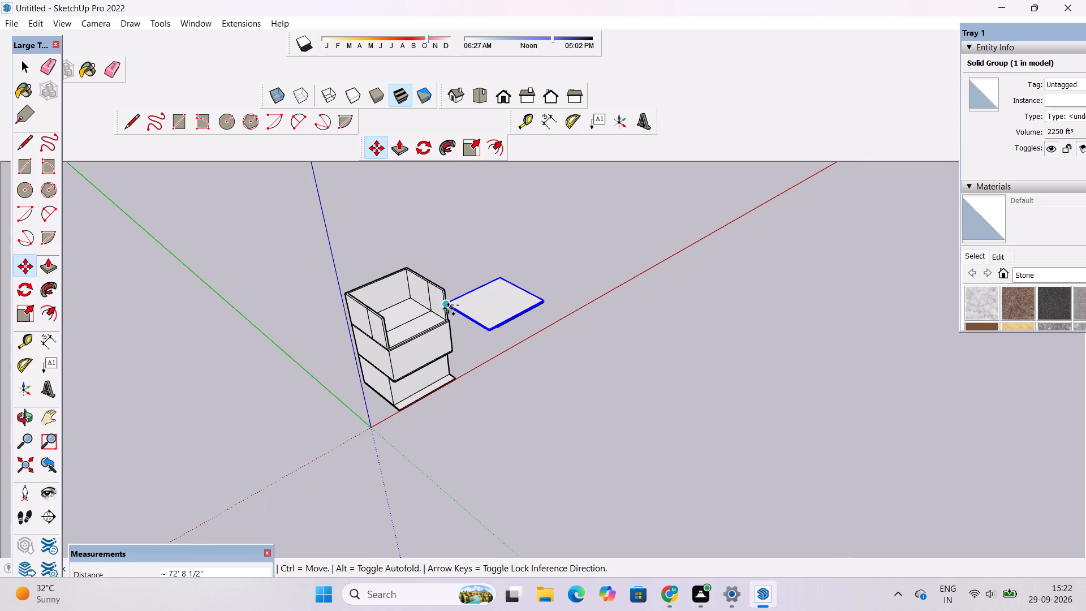
scroll(448, 308, "down", 4)
scroll(448, 308, "up", 4)
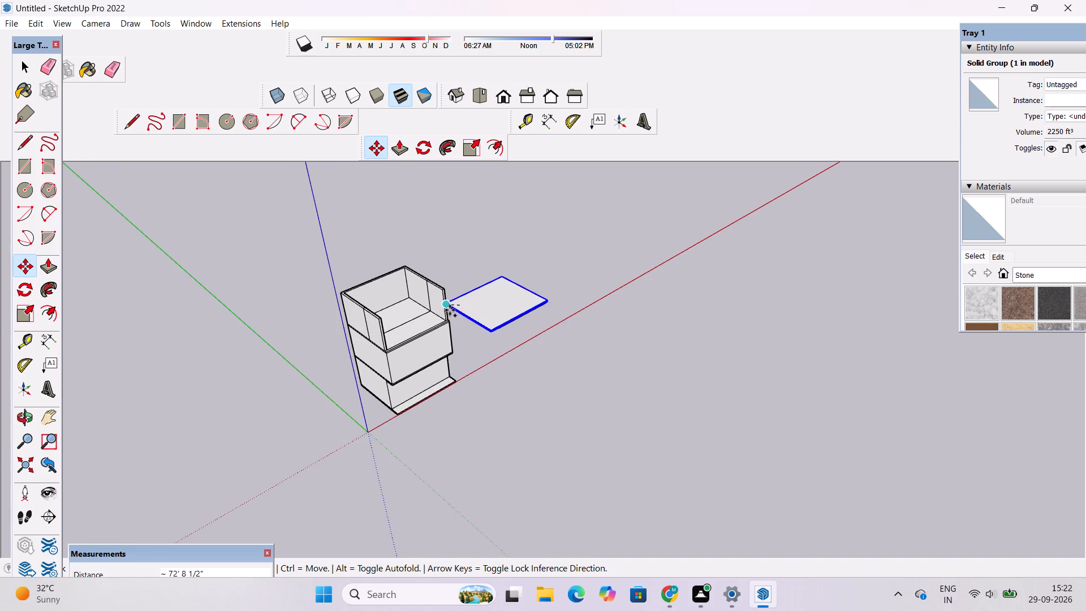
scroll(450, 303, "down", 1)
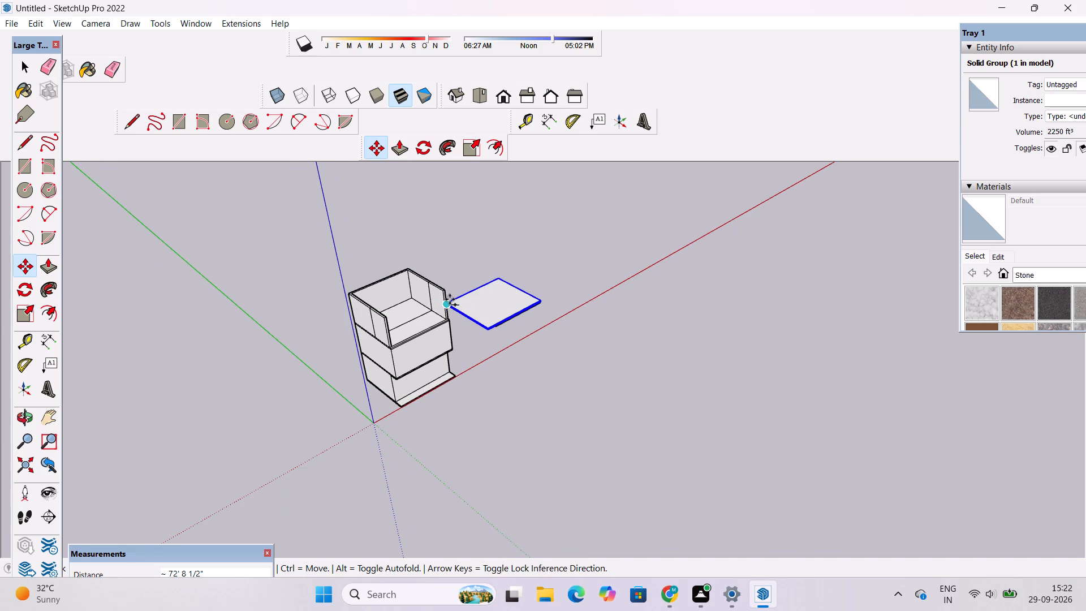
scroll(450, 299, "down", 5)
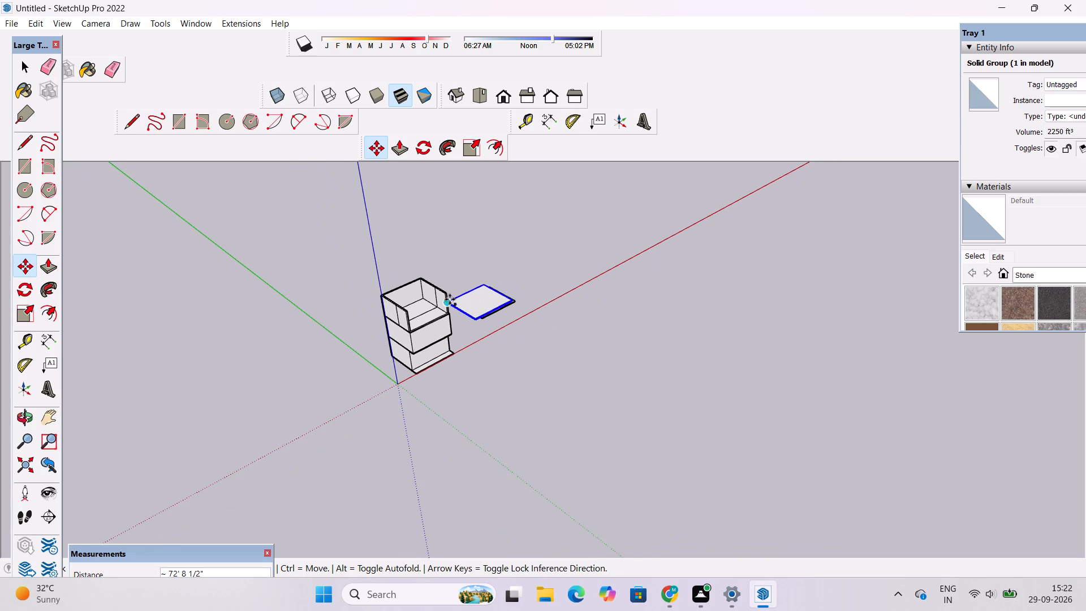
scroll(450, 299, "down", 5)
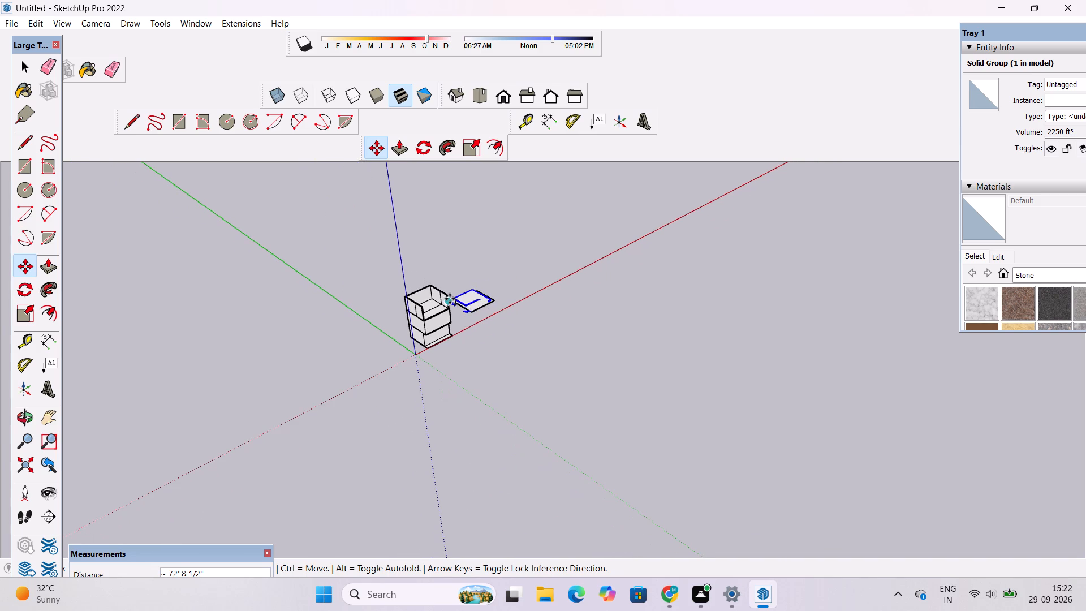
scroll(419, 296, "up", 4)
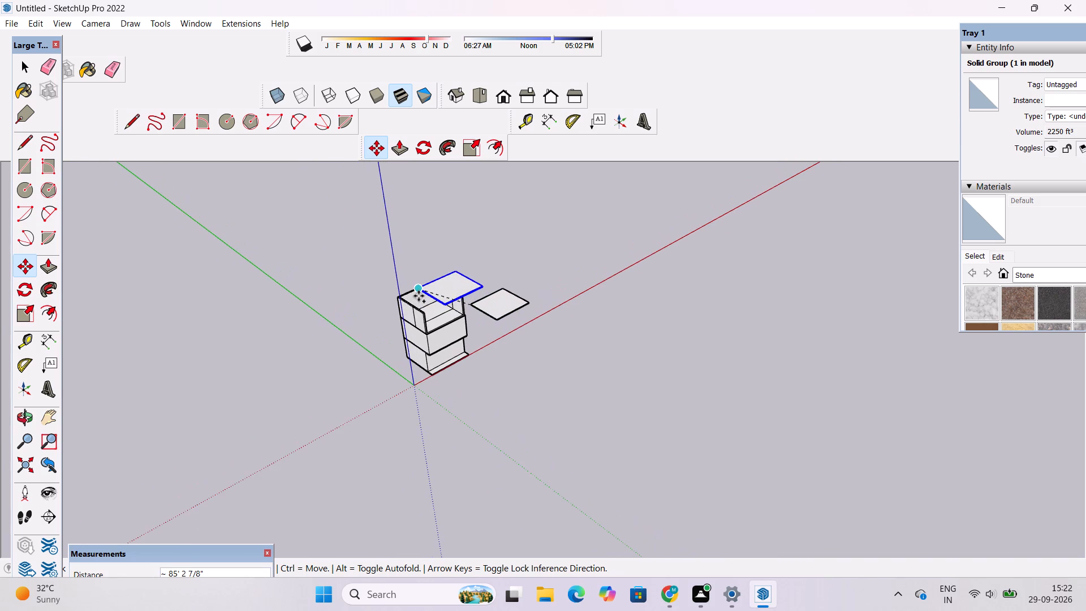
scroll(419, 296, "up", 3)
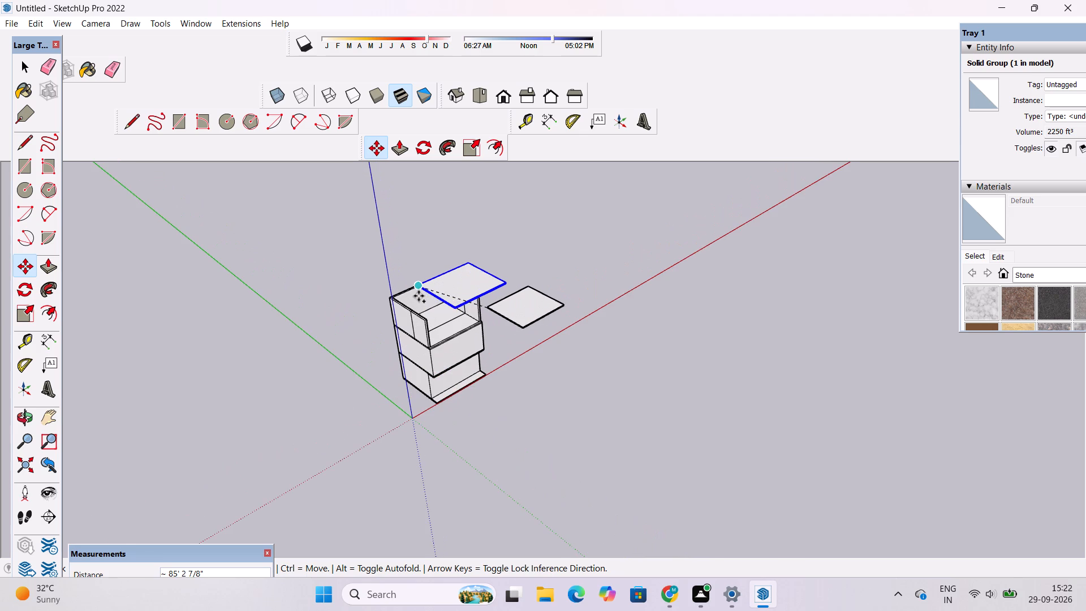
scroll(419, 296, "up", 1)
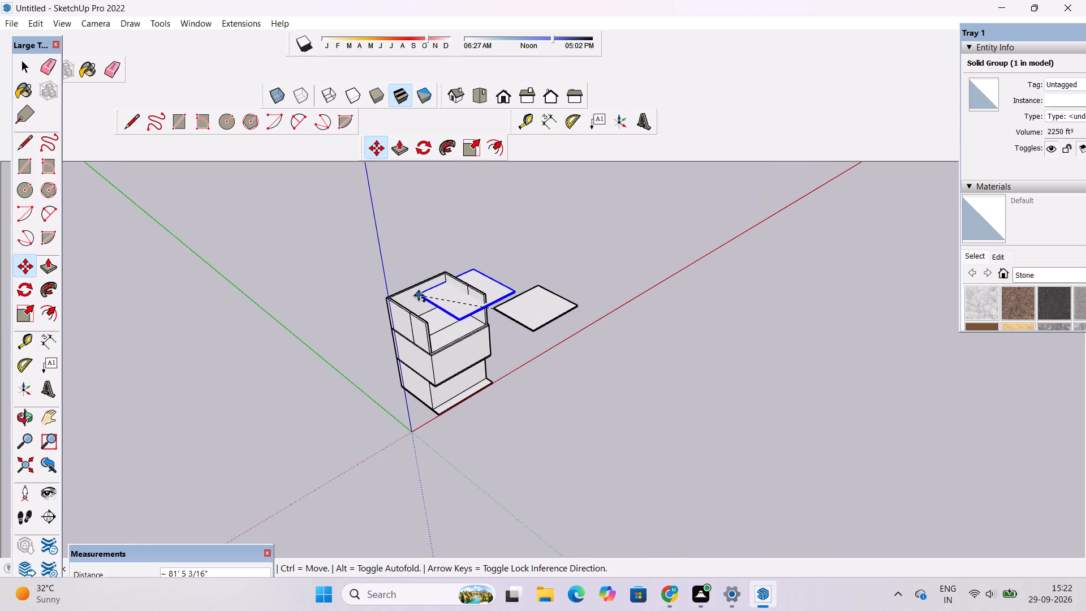
scroll(419, 295, "down", 1)
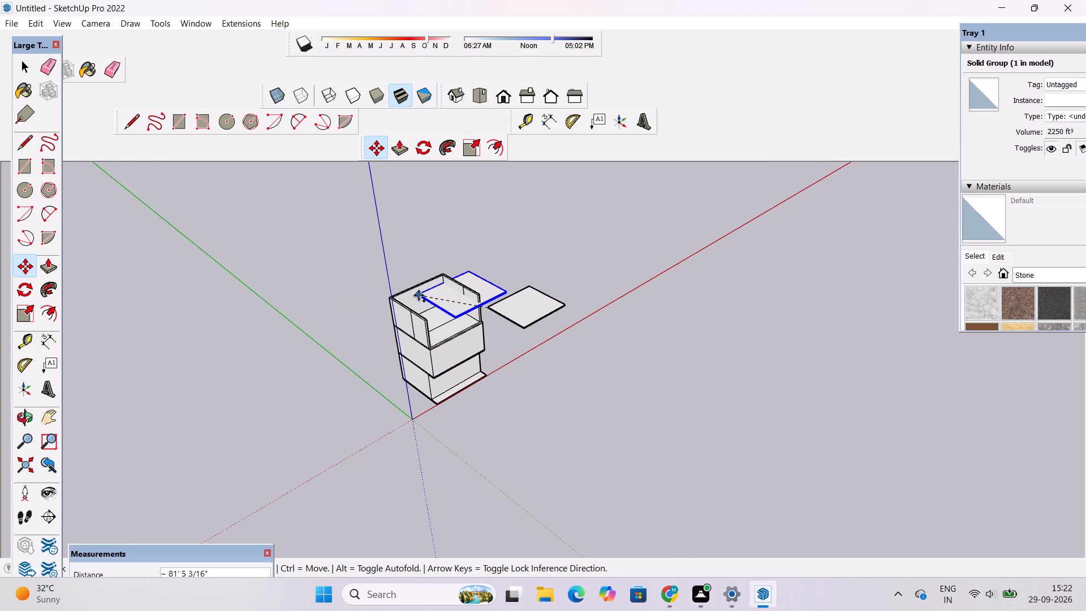
scroll(419, 295, "down", 2)
scroll(419, 295, "up", 1)
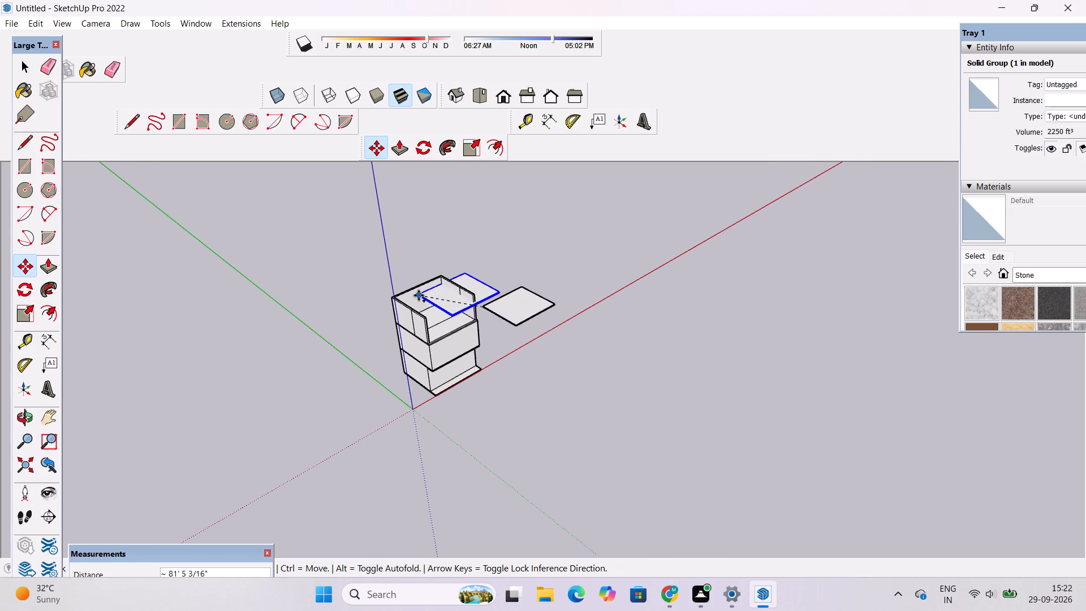
scroll(419, 295, "down", 2)
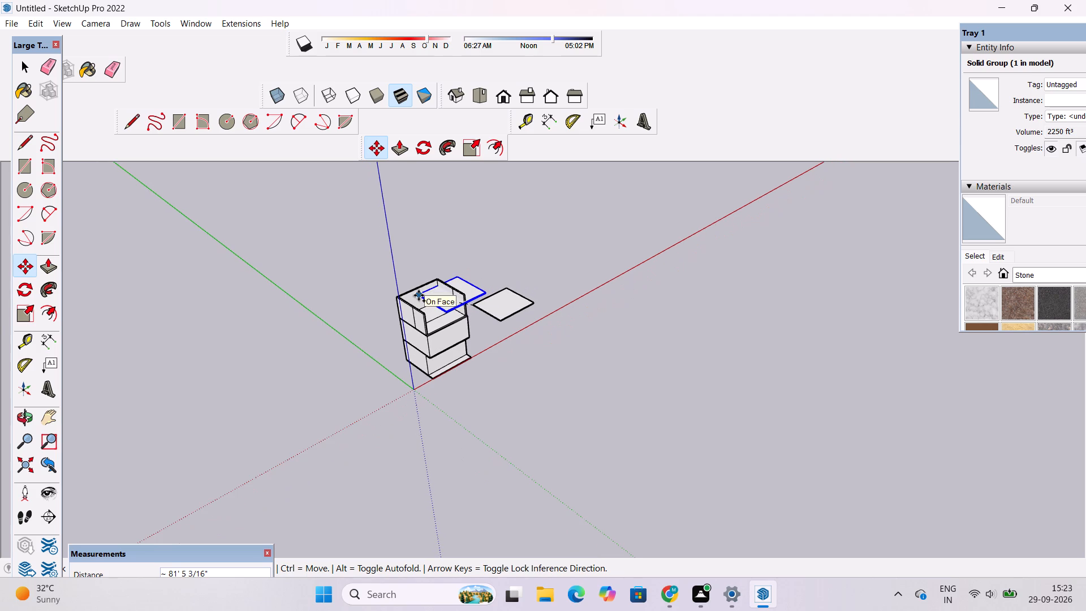
scroll(419, 295, "up", 1)
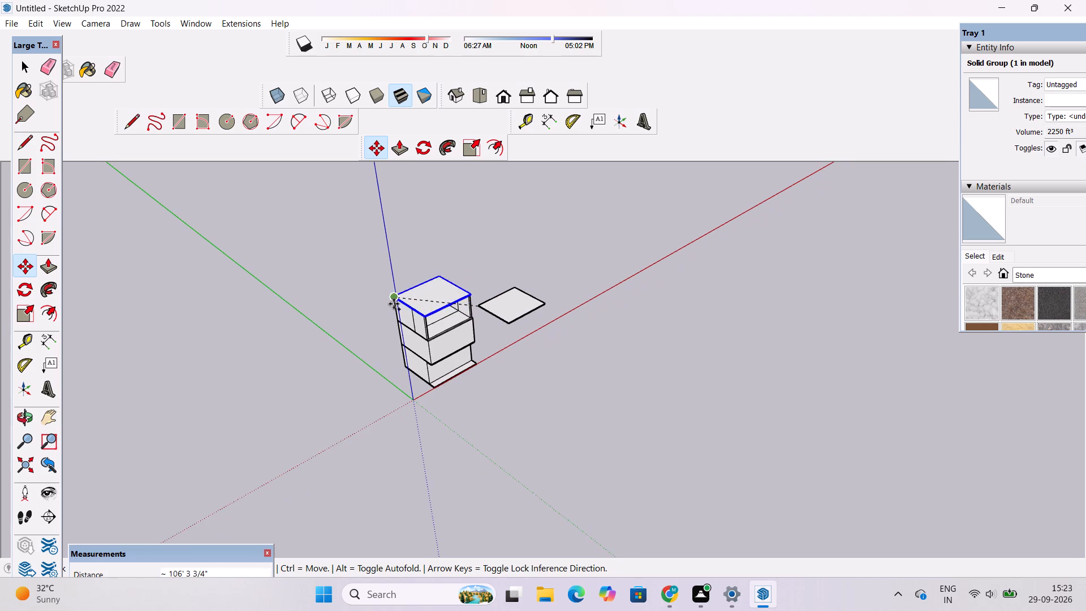
scroll(394, 304, "up", 11)
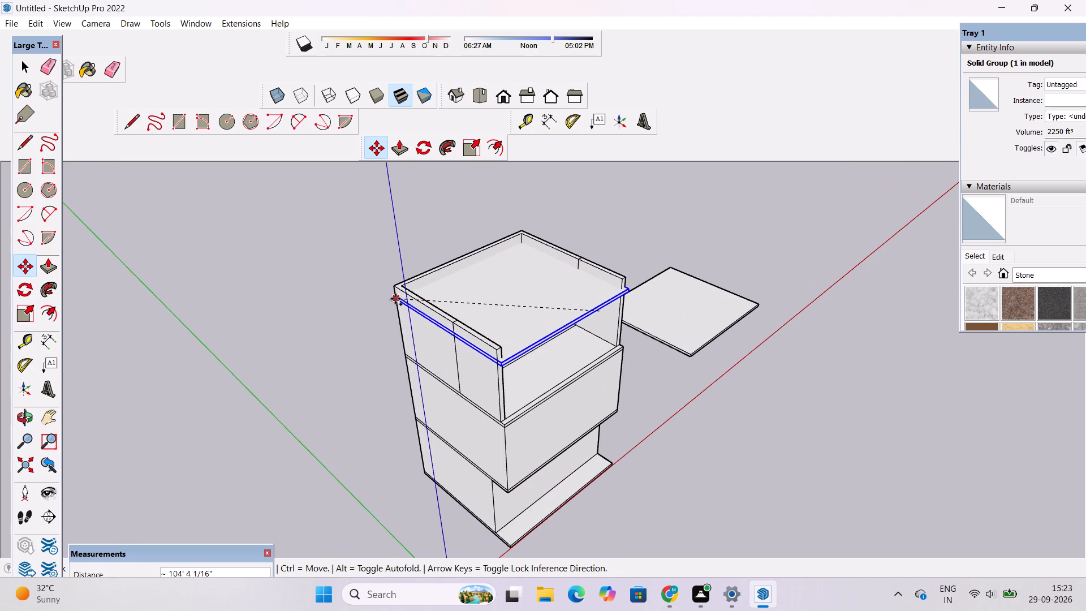
scroll(395, 299, "up", 6)
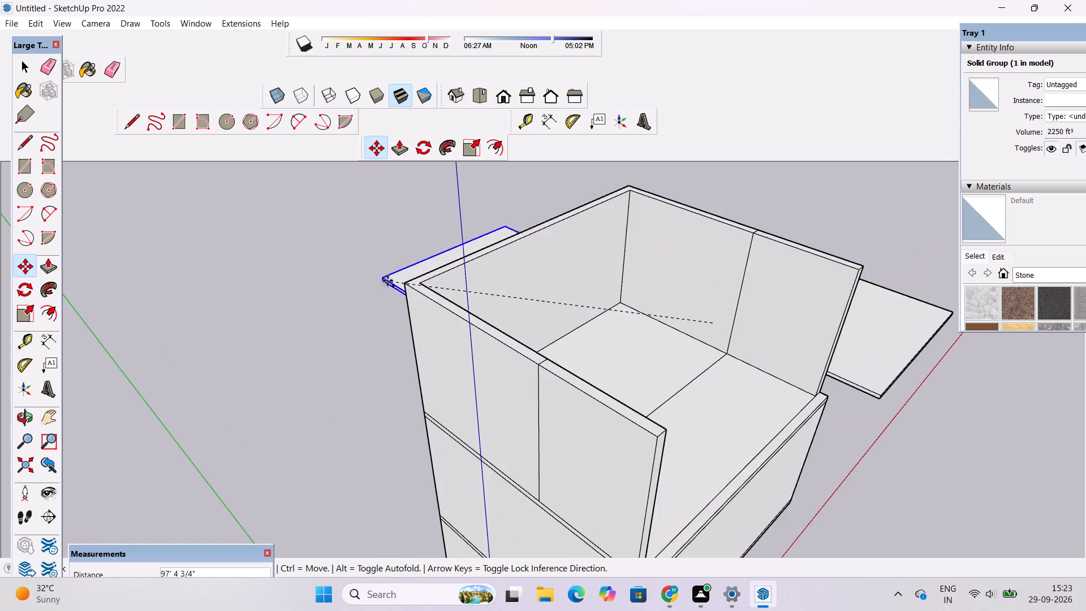
scroll(404, 284, "up", 4)
left_click(404, 284)
key("space")
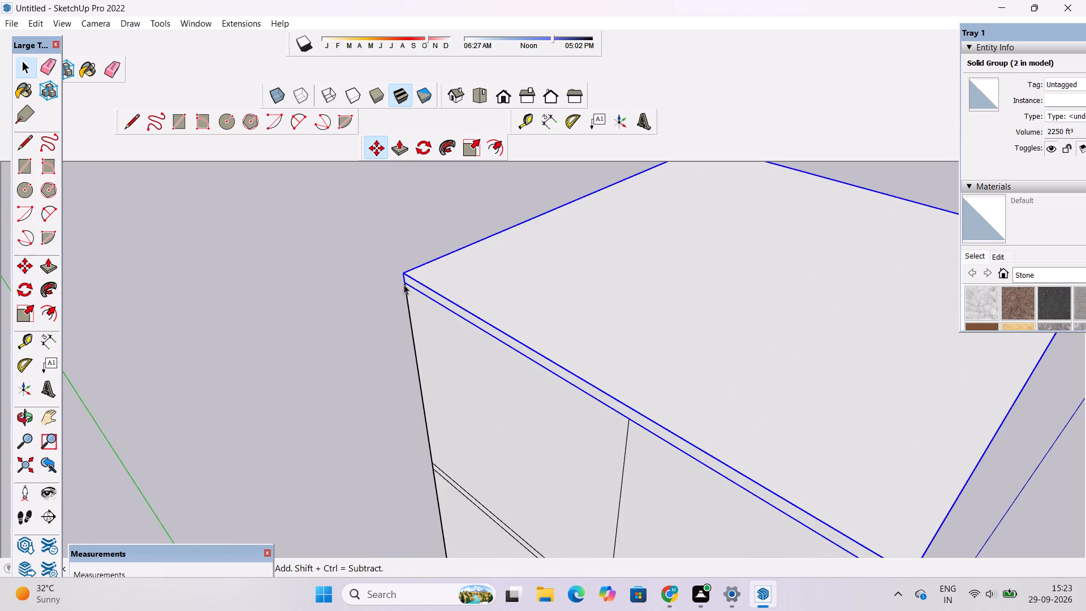
Examine how the copied slab sits on the upper level's side and rear walls from several angles.
type("o")
scroll(404, 286, "down", 2)
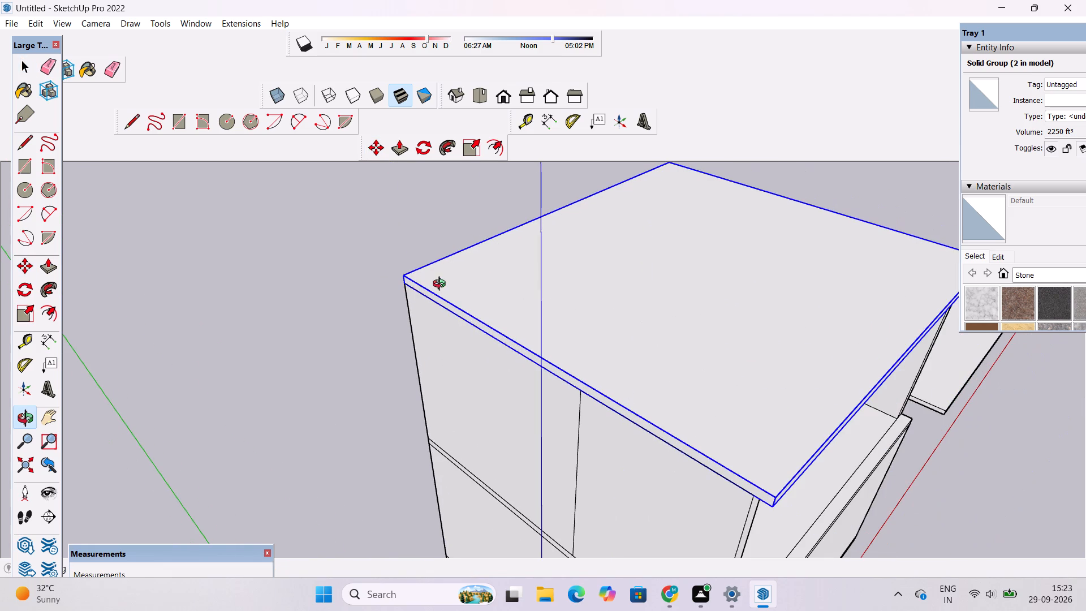
left_click_drag(446, 285, 362, 264)
scroll(352, 260, "down", 5)
left_click_drag(363, 261, 545, 249)
left_click_drag(545, 249, 512, 254, "shift")
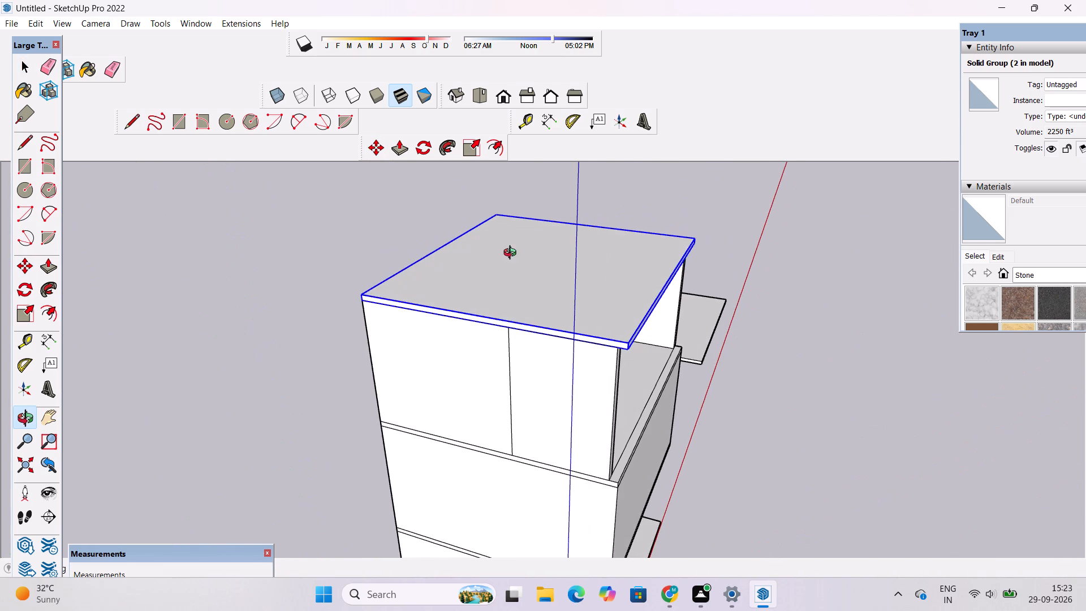
scroll(488, 274, "down", 2)
scroll(486, 275, "up", 2)
scroll(486, 277, "down", 1)
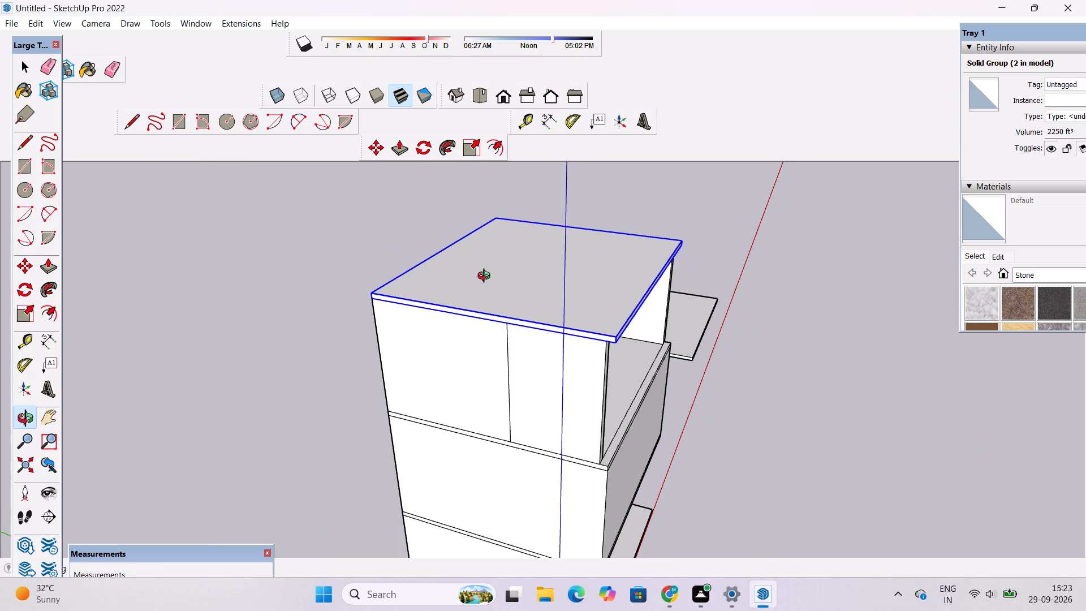
scroll(486, 277, "up", 2)
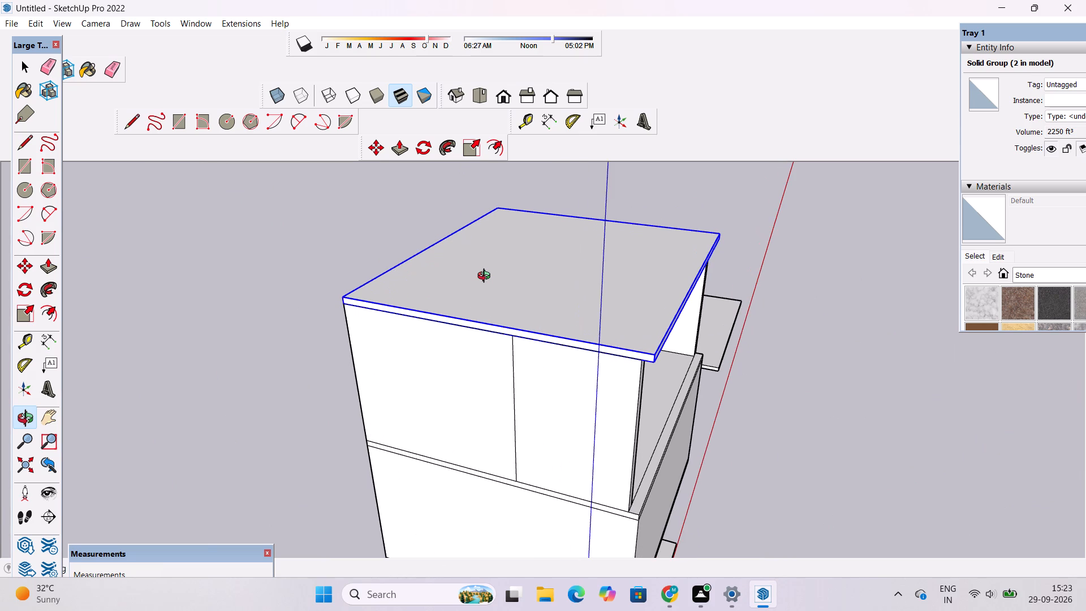
scroll(486, 277, "down", 4)
left_click_drag(537, 303, 443, 306)
left_click_drag(458, 317, 403, 300)
left_click_drag(471, 328, 354, 292)
Examine the upper level's open front, interior floor and low front border beneath the copied slab.
scroll(445, 313, "up", 4)
left_click_drag(453, 321, 394, 222)
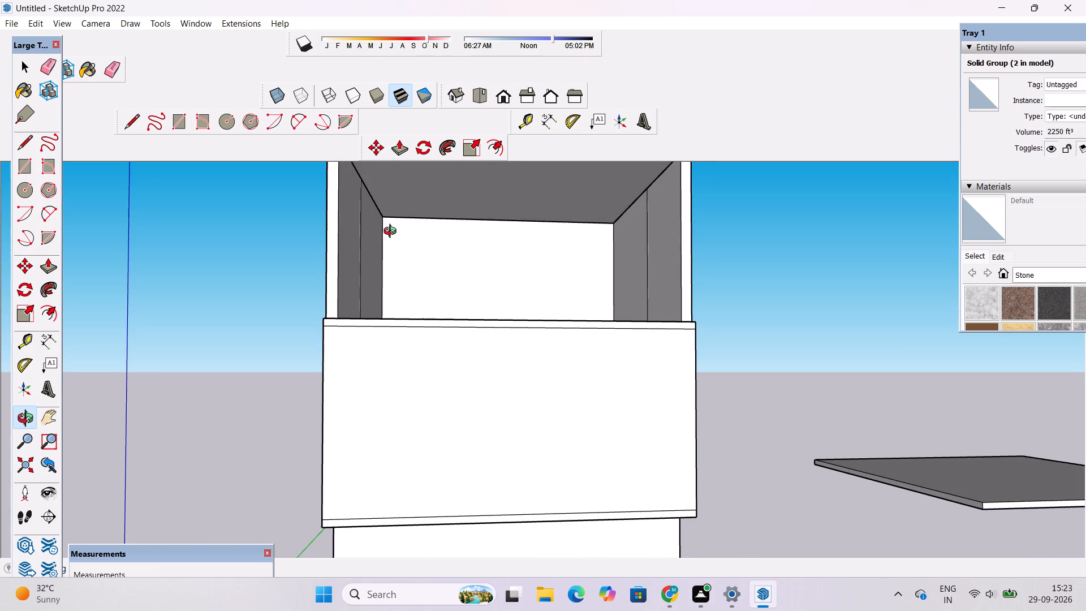
left_click_drag(393, 234, 390, 254)
scroll(390, 253, "down", 4)
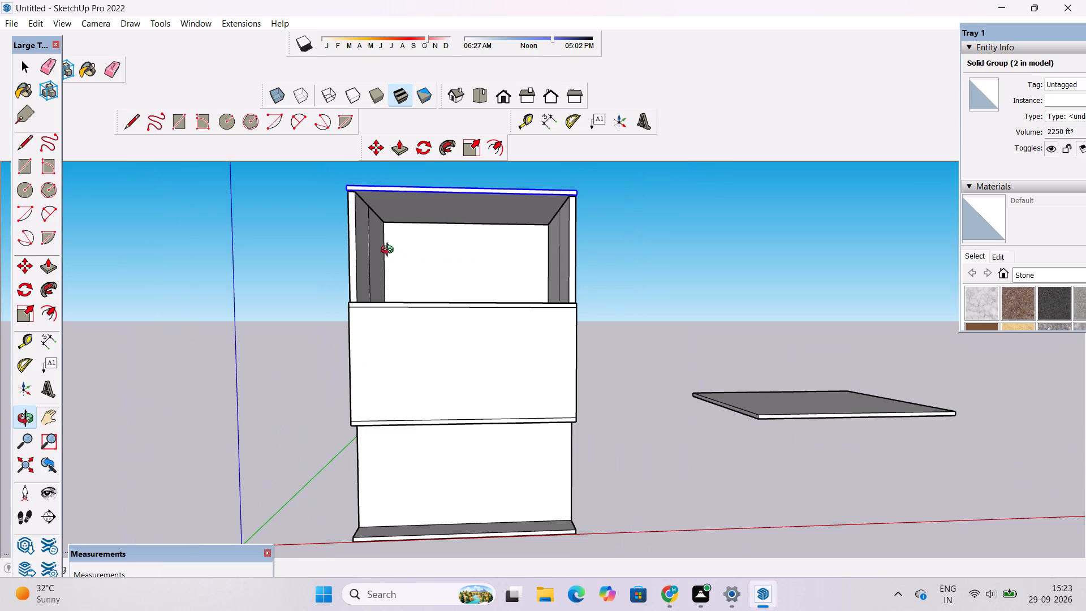
scroll(391, 251, "down", 1)
left_click_drag(407, 263, 407, 308)
scroll(406, 302, "up", 3)
left_click_drag(406, 308, 403, 348)
scroll(396, 343, "up", 4)
left_click_drag(424, 371, 425, 386, "shift")
scroll(425, 376, "up", 2)
left_click_drag(425, 375, 425, 368)
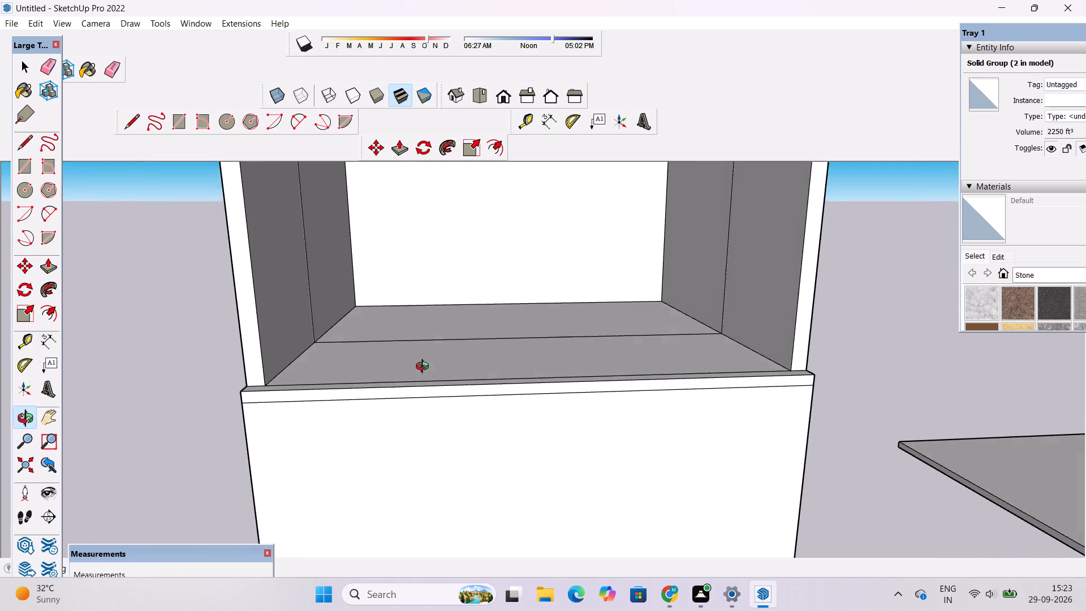
left_click_drag(425, 368, 432, 347)
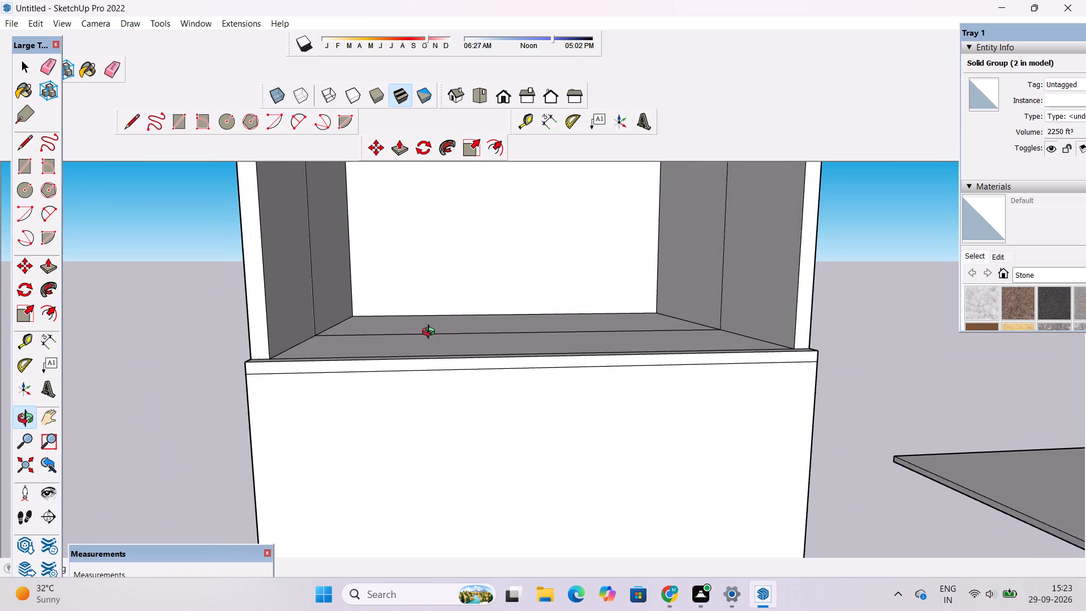
scroll(431, 333, "up", 4)
scroll(431, 334, "down", 4)
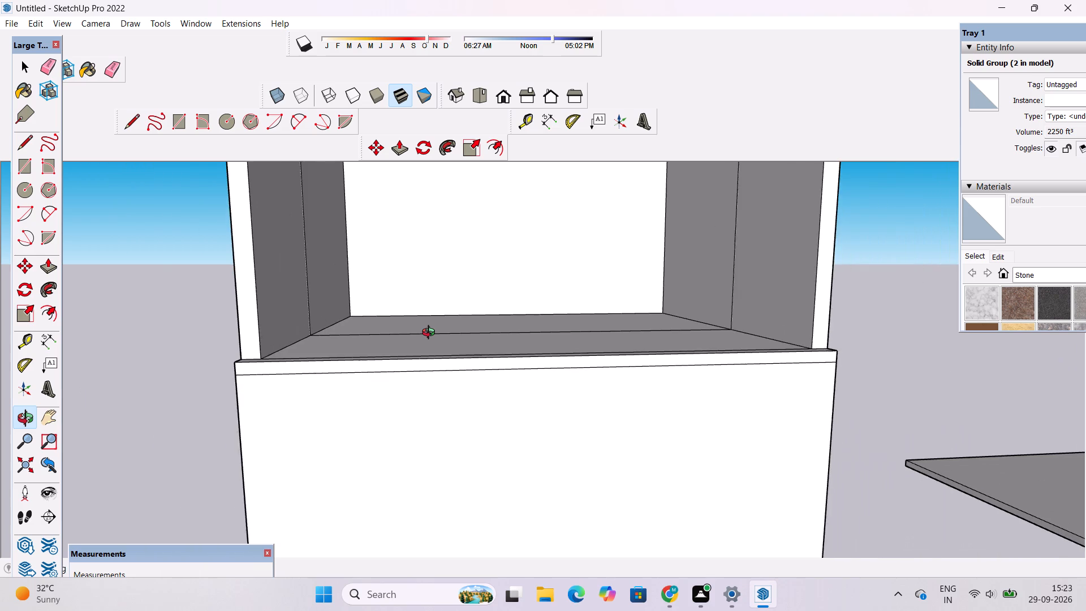
scroll(431, 334, "up", 3)
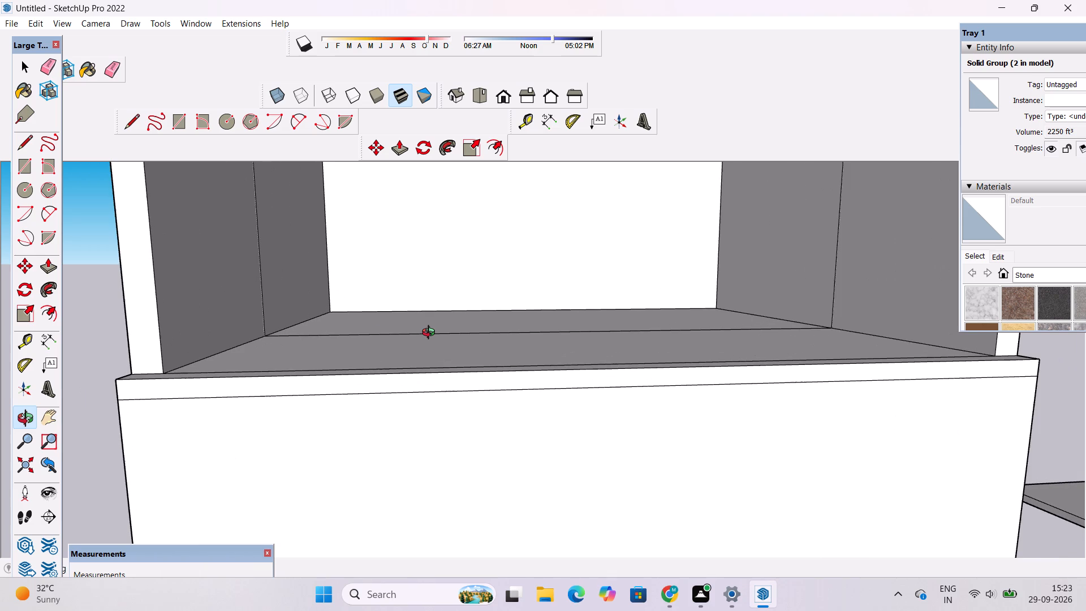
scroll(431, 334, "down", 5)
left_click_drag(430, 347, 430, 405)
left_click_drag(431, 405, 441, 380, "shift")
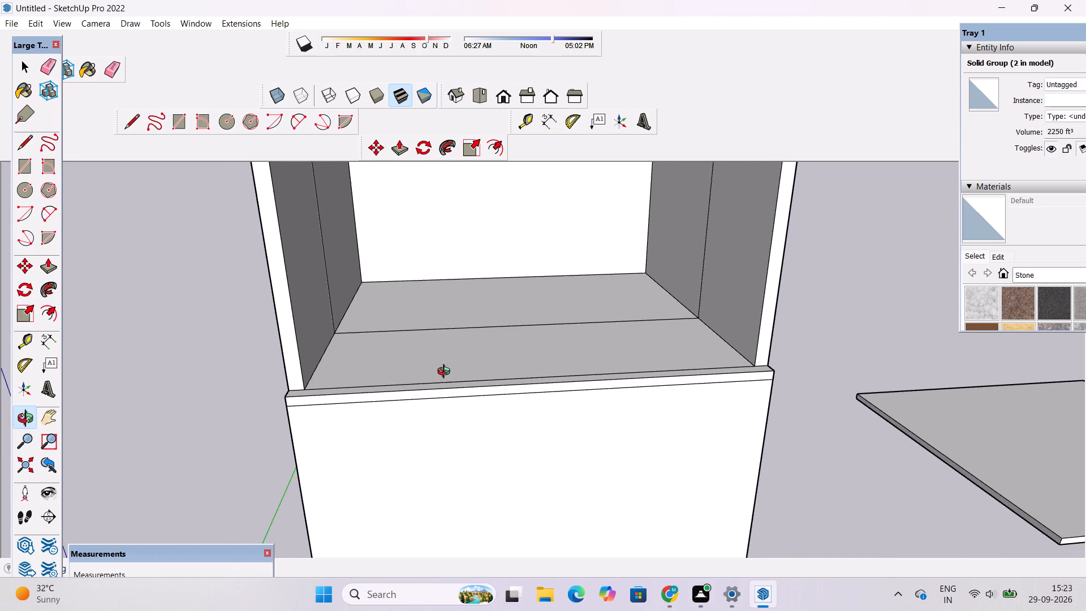
left_click_drag(449, 380, 447, 427)
scroll(446, 401, "up", 3)
left_click_drag(449, 376, 433, 403)
left_click_drag(433, 403, 399, 402)
Explode the slab group that covers the upper level.
scroll(412, 376, "down", 3)
key("space")
scroll(471, 319, "down", 5)
right_click(501, 256)
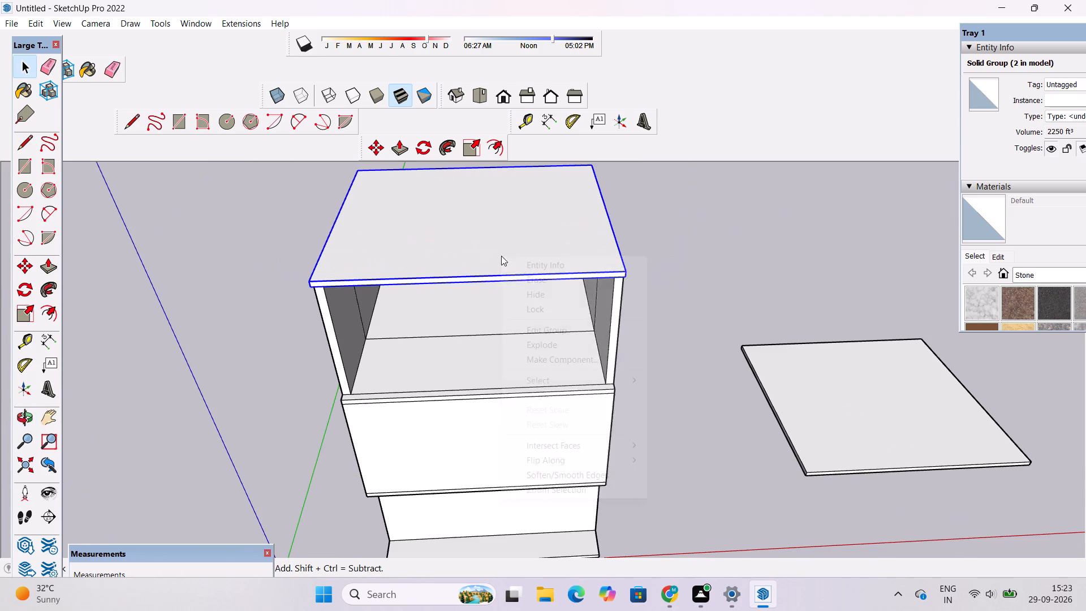
left_click(531, 344)
left_click(651, 259)
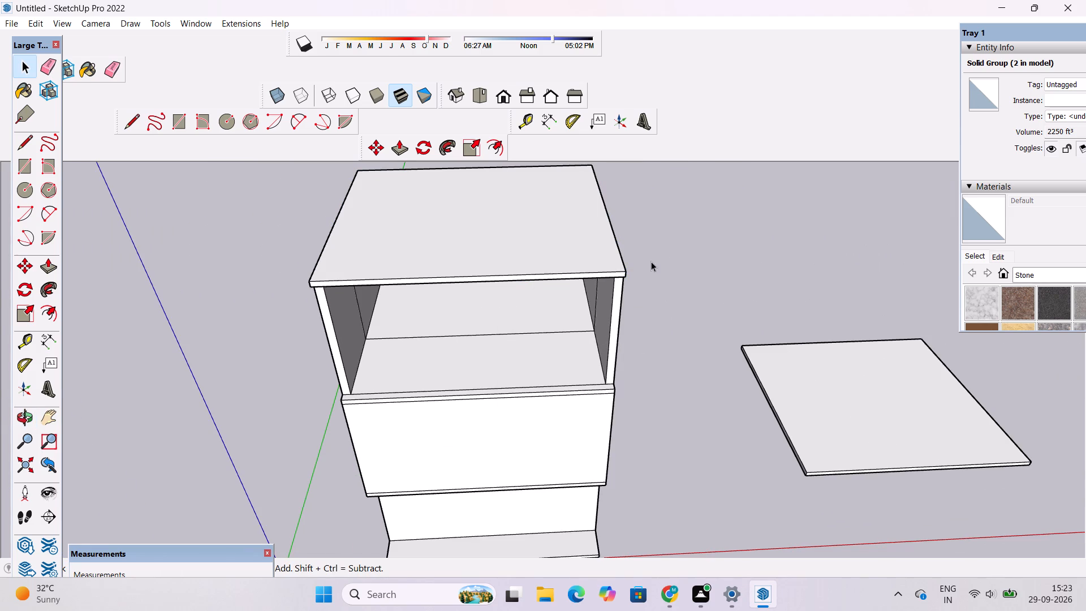
Examine the upper level's open interior and the line crossing its floor from several angles.
scroll(622, 273, "up", 2)
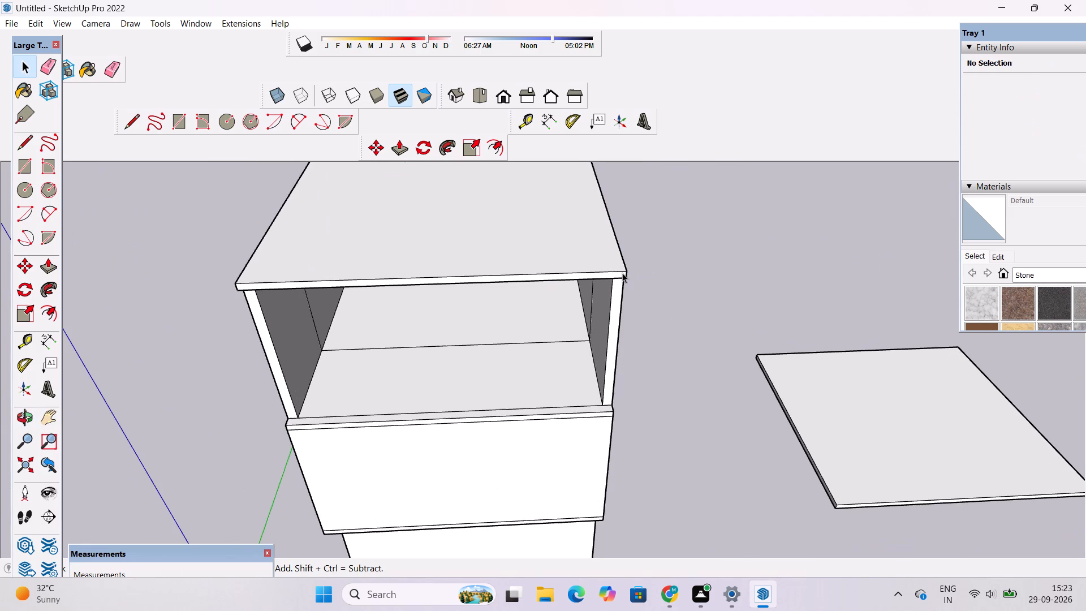
key("o")
scroll(604, 280, "down", 4)
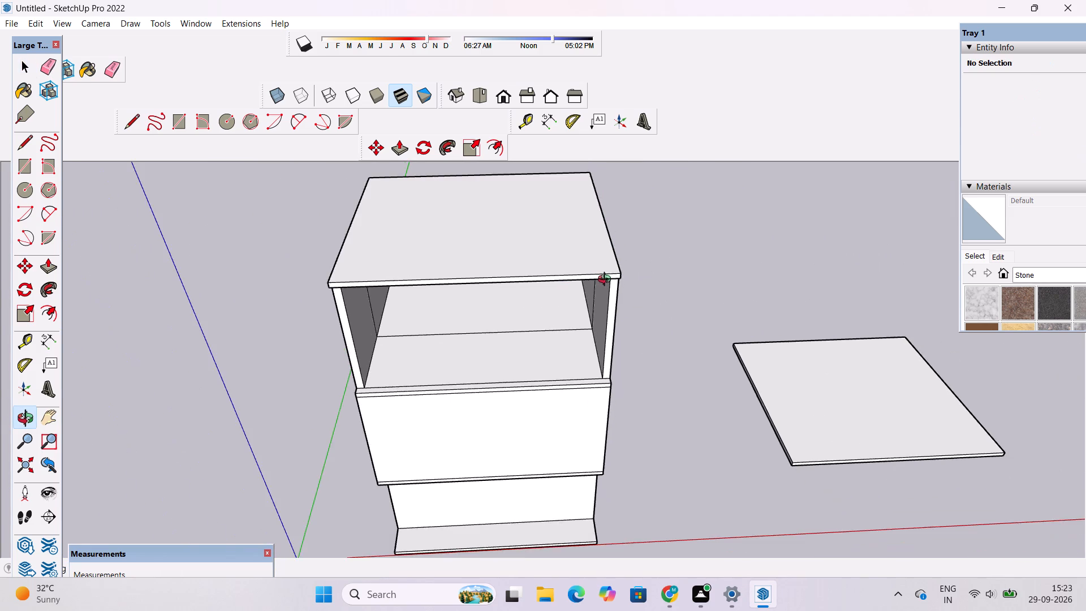
scroll(604, 311, "down", 3)
left_click_drag(533, 356, 531, 412, "shift")
scroll(522, 396, "up", 8)
left_click_drag(525, 381, 518, 309)
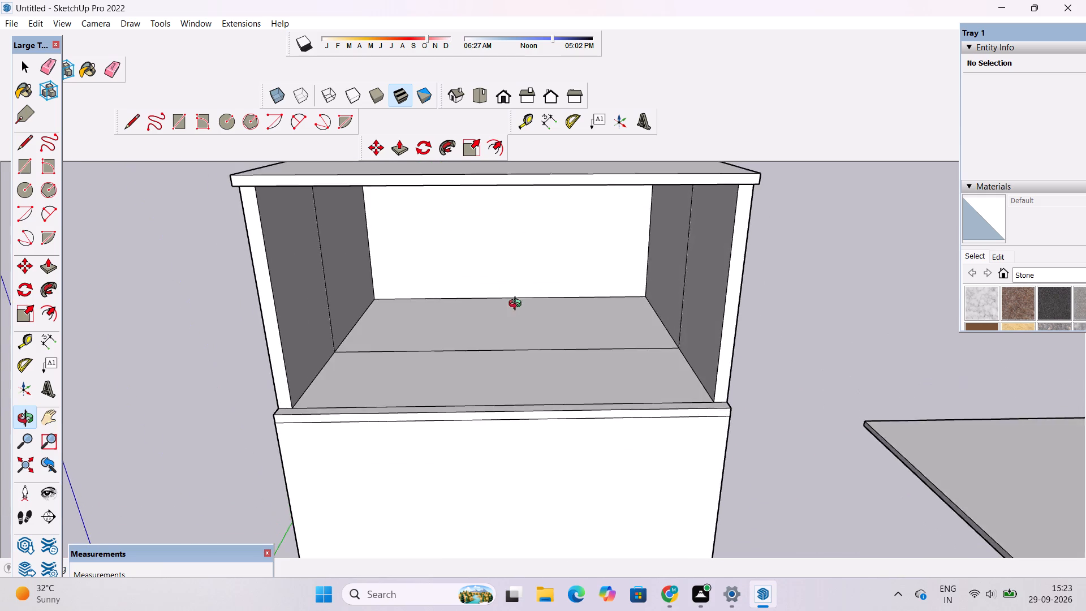
scroll(518, 304, "down", 4)
left_click_drag(516, 326, 512, 391, "shift")
left_click_drag(510, 396, 507, 351)
scroll(502, 360, "up", 5)
left_click_drag(510, 386, 512, 465)
left_click_drag(513, 468, 504, 414)
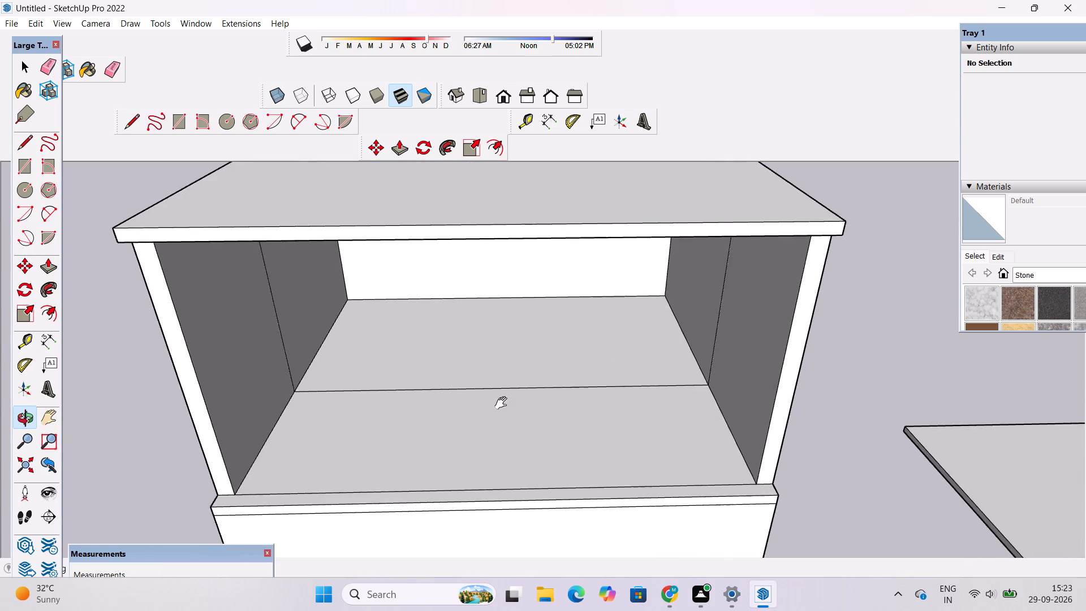
scroll(502, 402, "up", 4, "shift")
left_click_drag(500, 406, 500, 444)
left_click_drag(500, 444, 498, 395)
left_click_drag(498, 405, 502, 428)
scroll(502, 429, "up", 2)
left_click_drag(502, 424, 485, 370, "shift")
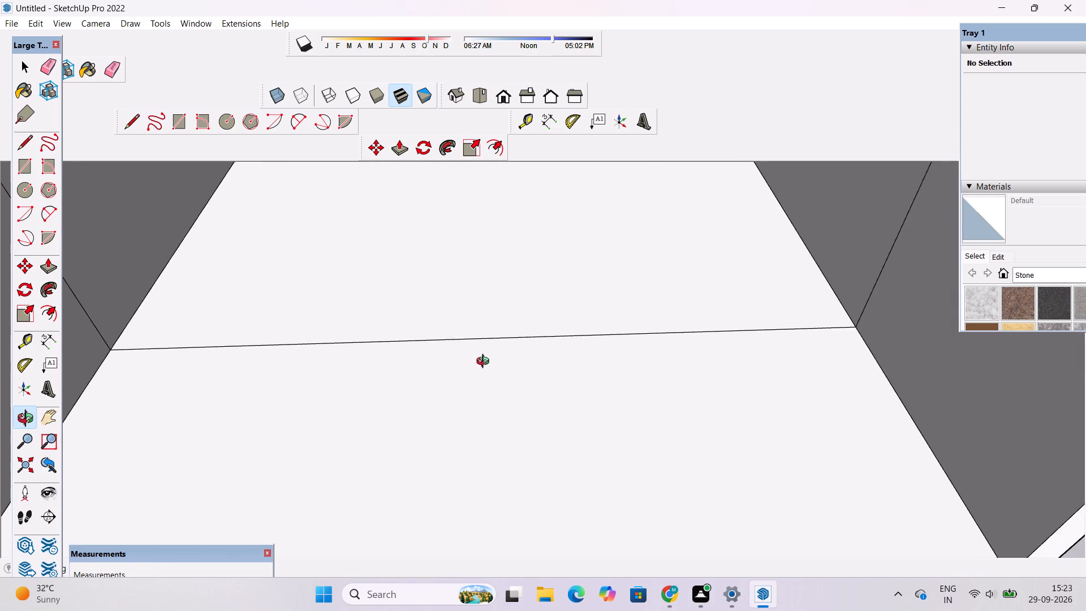
scroll(484, 360, "down", 5)
Place a guide 1.5' from the line crossing the upper level's floor, on the rear wall side.
key("t")
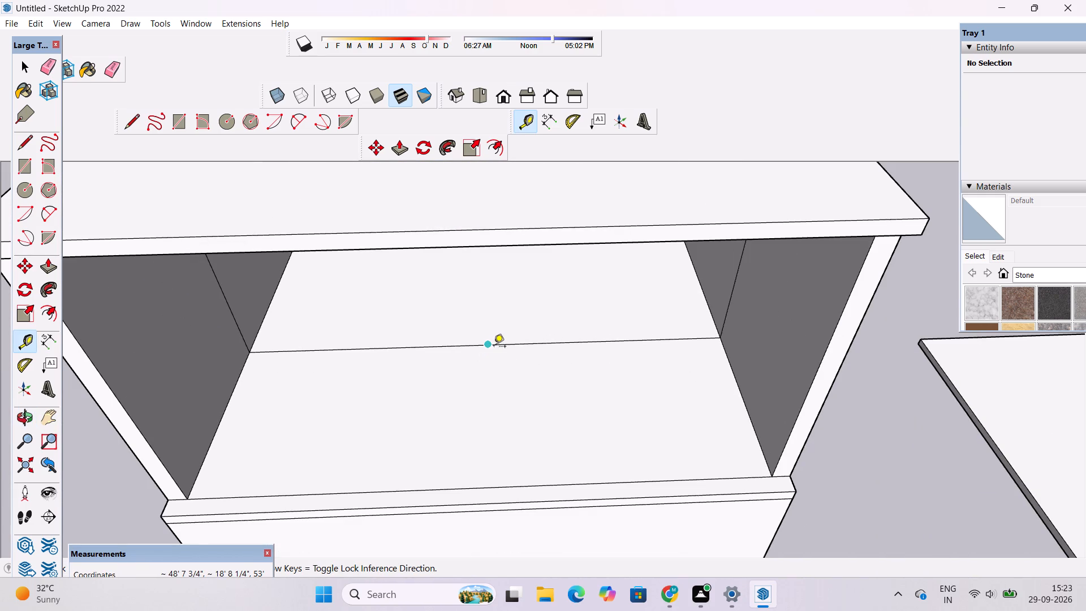
left_click(490, 347)
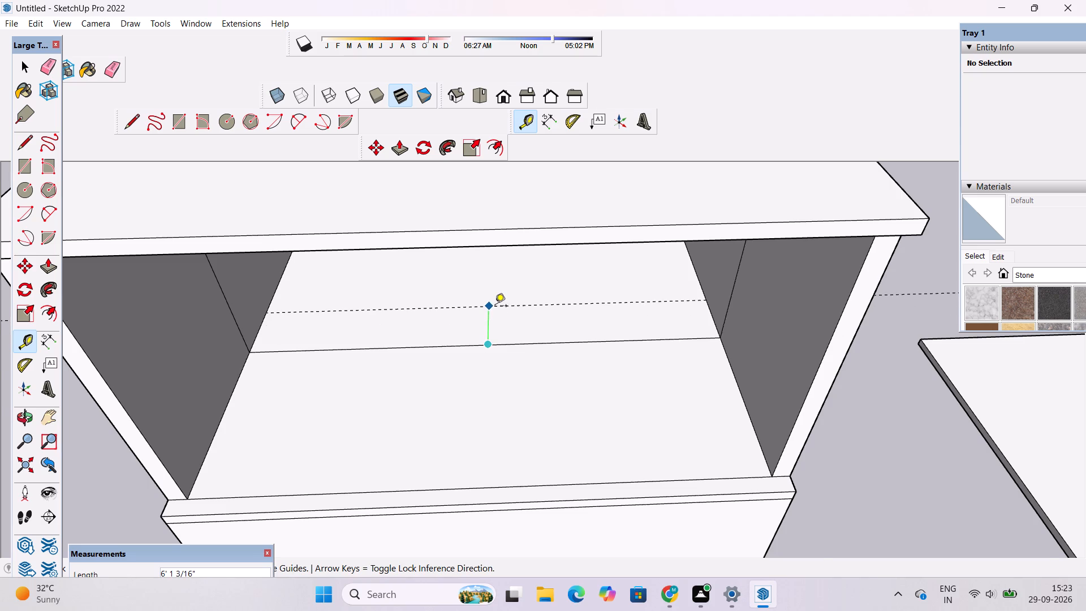
scroll(495, 307, "up", 3)
type("1.5'")
key("Return")
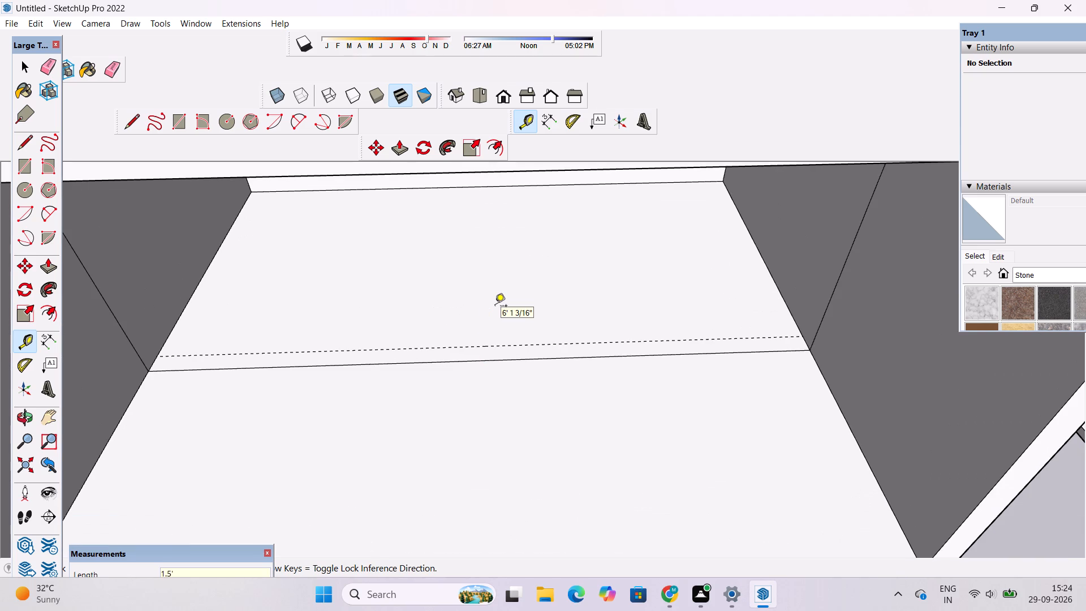
Draw a 47' line along the guide across the upper level's floor, from one side wall to the other.
key("l")
scroll(495, 307, "down", 4)
scroll(360, 316, "up", 4)
scroll(264, 341, "up", 2)
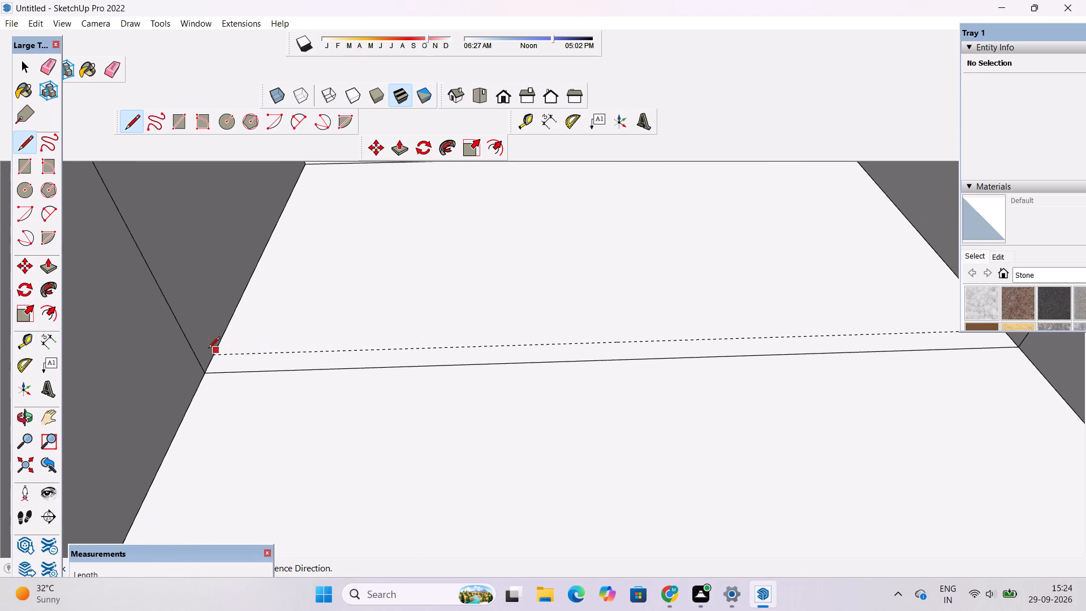
left_click(214, 354)
scroll(271, 352, "down", 4)
scroll(373, 356, "up", 1)
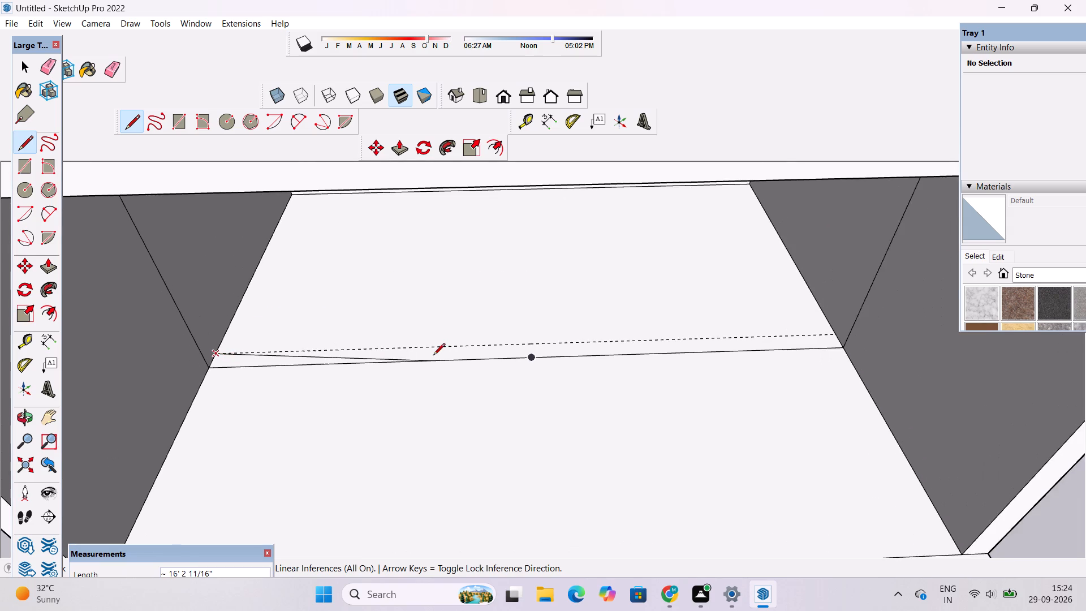
scroll(433, 356, "down", 3)
scroll(508, 341, "up", 4)
scroll(519, 346, "down", 6)
scroll(581, 353, "up", 4)
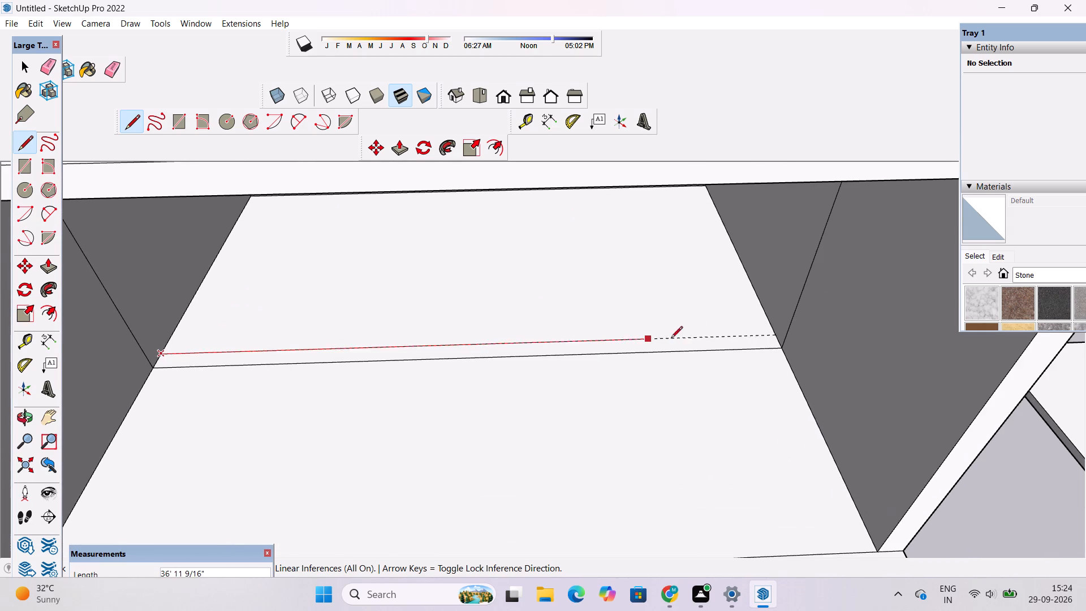
left_click(776, 335)
key("space")
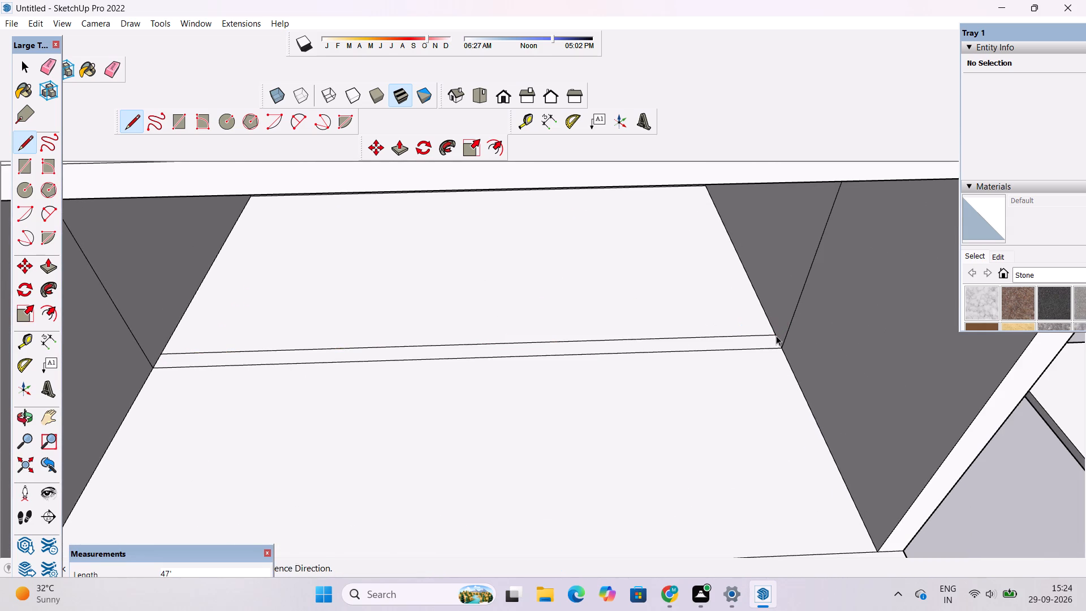
Draw a vertical line up the side wall nearest the detached slab, from the new floor line's end to the ceiling.
key("o")
scroll(680, 347, "down", 3)
left_click_drag(638, 387, 695, 325)
left_click_drag(695, 315, 640, 446, "shift")
scroll(639, 442, "down", 2)
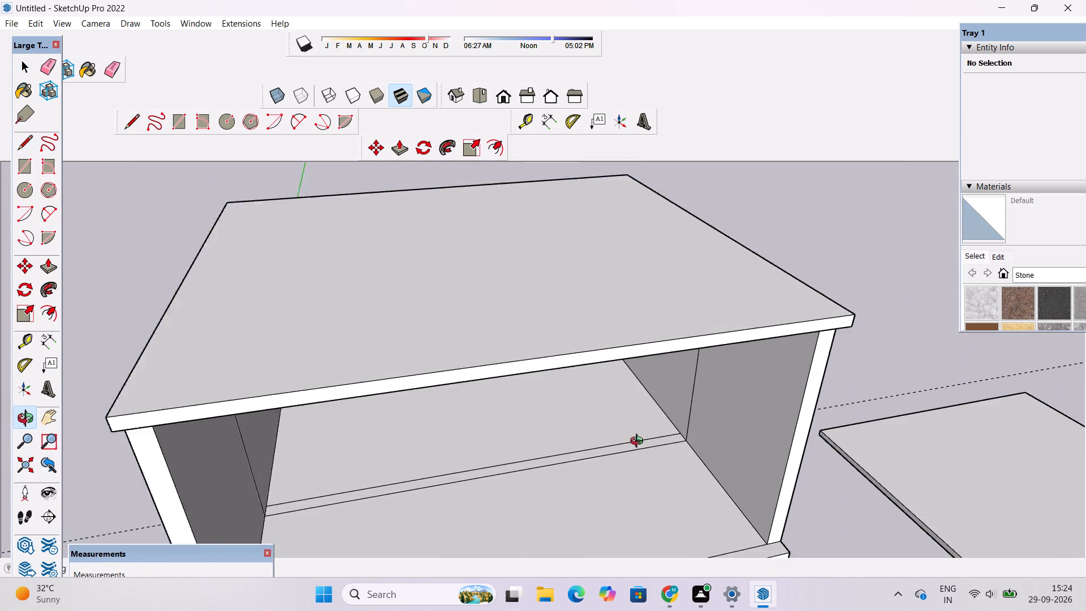
scroll(639, 442, "down", 4)
left_click_drag(639, 441, 644, 351)
scroll(647, 400, "up", 3)
left_click_drag(674, 434, 712, 431)
left_click_drag(715, 432, 682, 407)
scroll(636, 397, "up", 4)
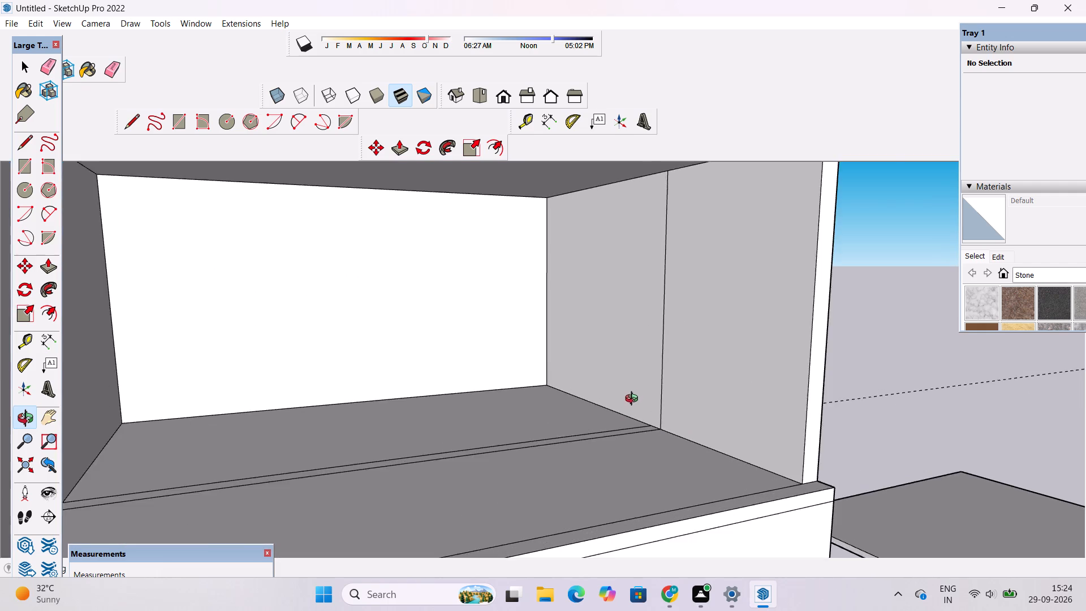
left_click_drag(635, 402, 679, 403)
scroll(679, 403, "up", 2)
left_click_drag(672, 408, 655, 427, "shift")
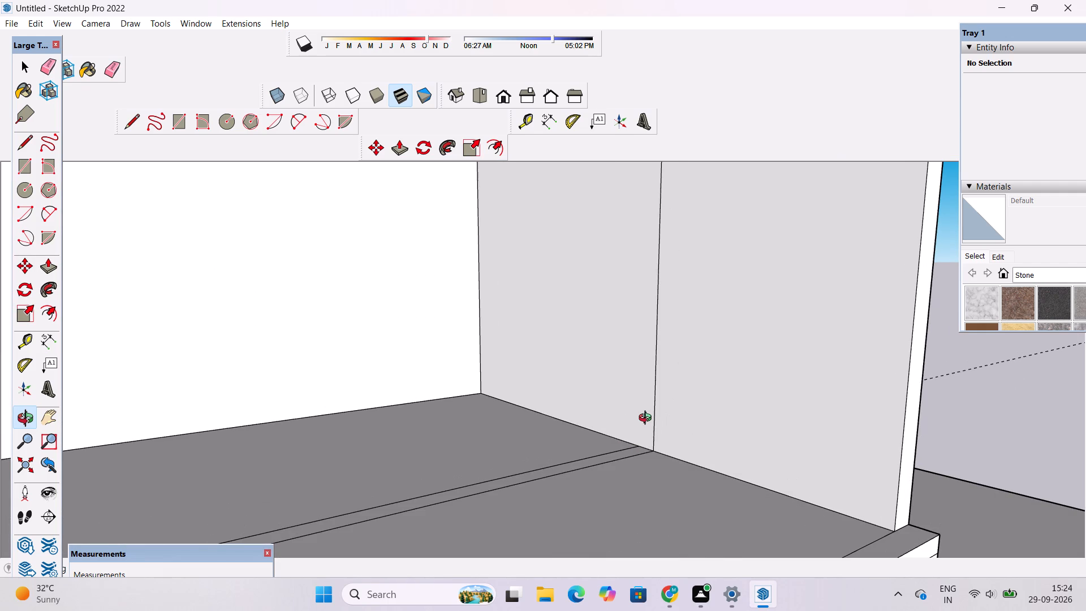
key("l")
left_click(641, 445)
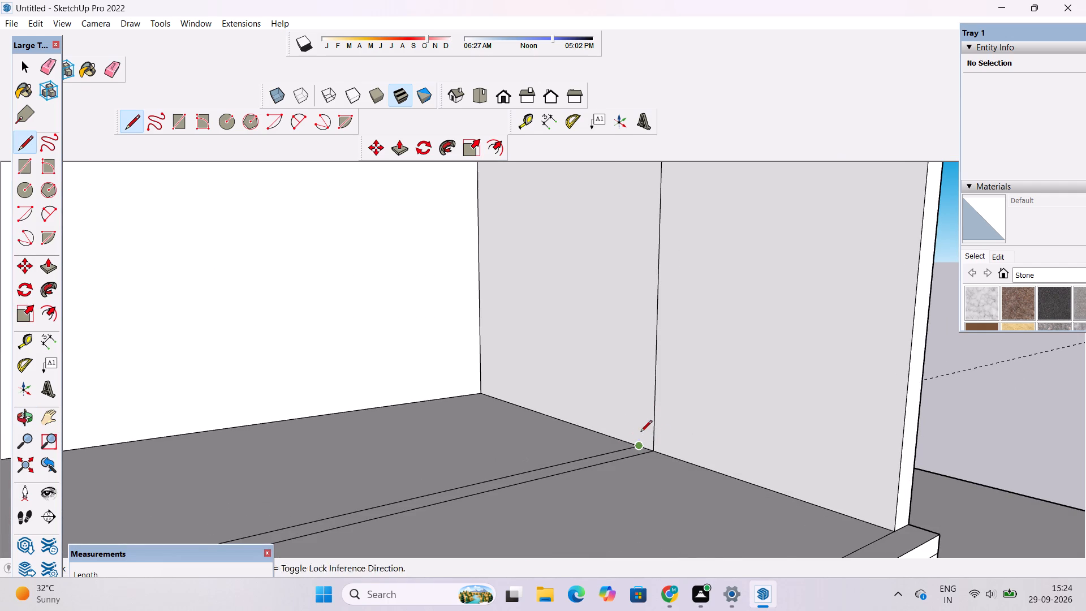
scroll(640, 425, "down", 6)
scroll(628, 298, "up", 7)
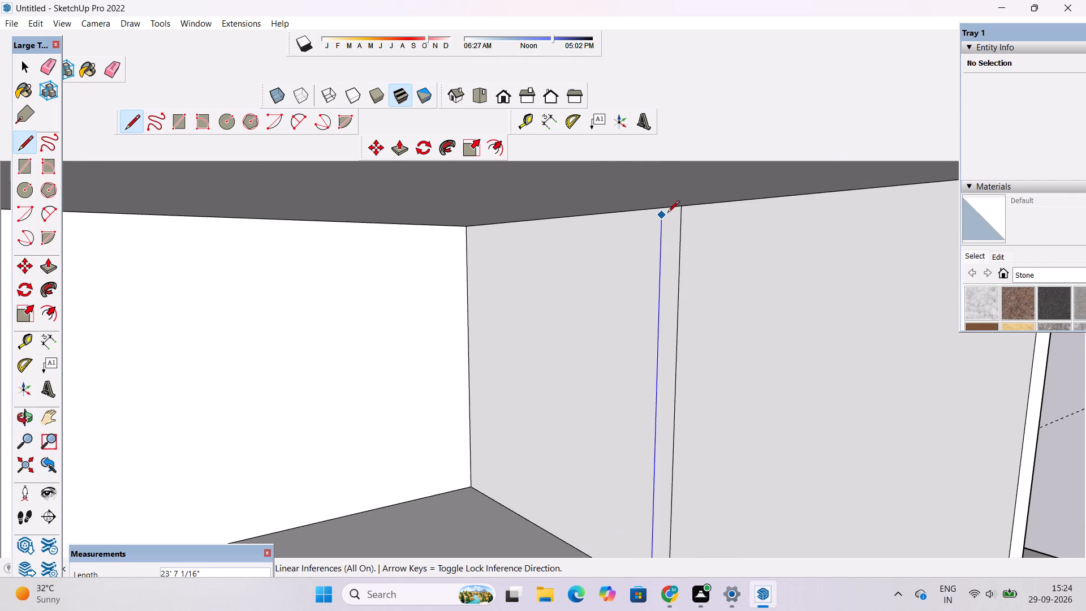
left_click(669, 210)
Draw a matching vertical line up the opposite side wall, from the new floor line's other end to the ceiling.
key("o")
scroll(669, 238, "down", 3)
left_click_drag(711, 317, 701, 324)
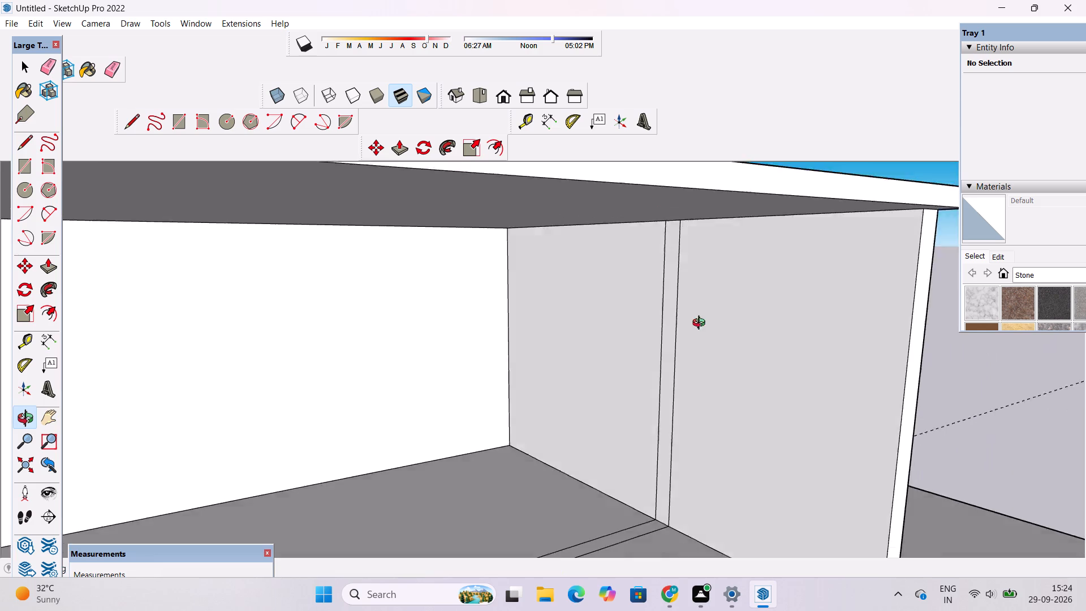
left_click_drag(701, 324, 600, 351)
left_click_drag(580, 352, 705, 333, "shift")
left_click_drag(710, 352, 614, 375)
left_click_drag(529, 395, 679, 376, "shift")
scroll(675, 390, "down", 5)
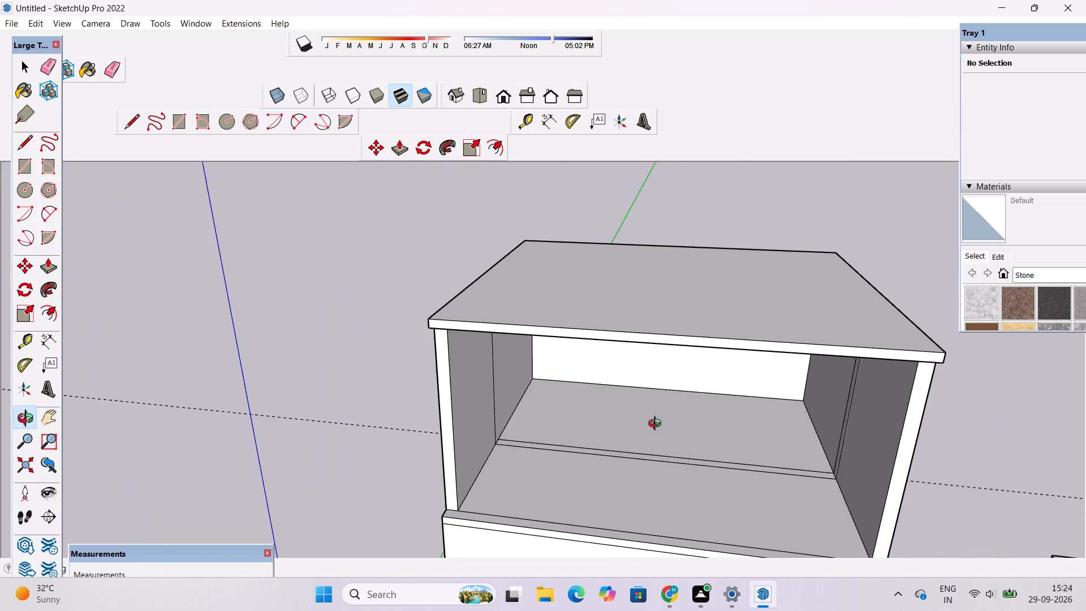
left_click_drag(657, 432, 534, 381)
scroll(479, 366, "up", 5)
left_click_drag(506, 408, 484, 374)
left_click_drag(489, 372, 544, 375, "shift")
left_click_drag(542, 416, 514, 453)
scroll(512, 457, "up", 1)
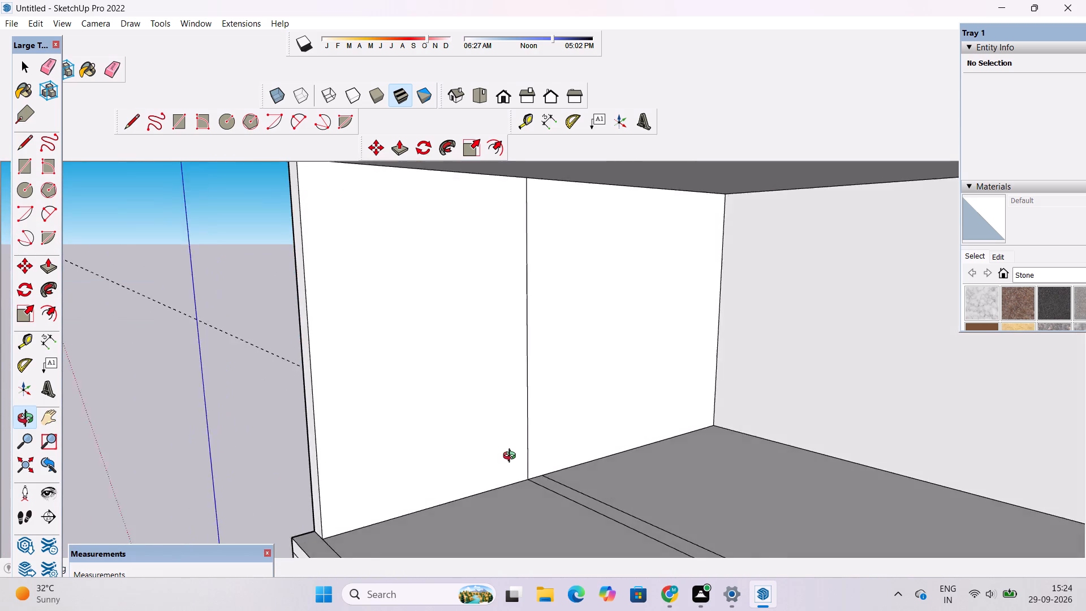
scroll(512, 457, "up", 2)
left_click_drag(512, 454, 512, 434, "shift")
key("l")
scroll(559, 450, "up", 5)
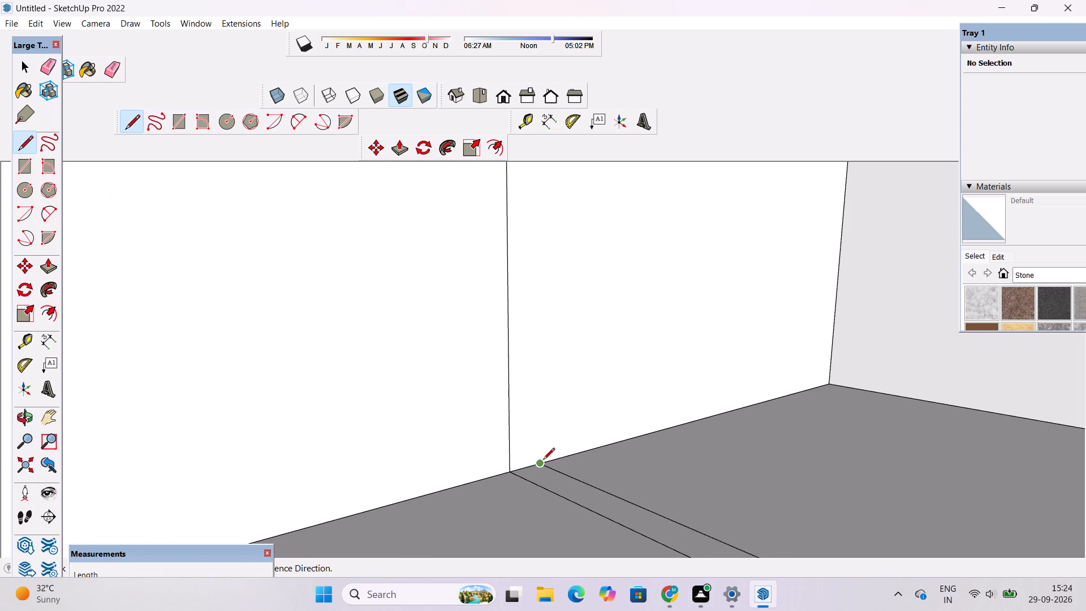
left_click(542, 464)
scroll(544, 419, "down", 8)
scroll(544, 345, "down", 4)
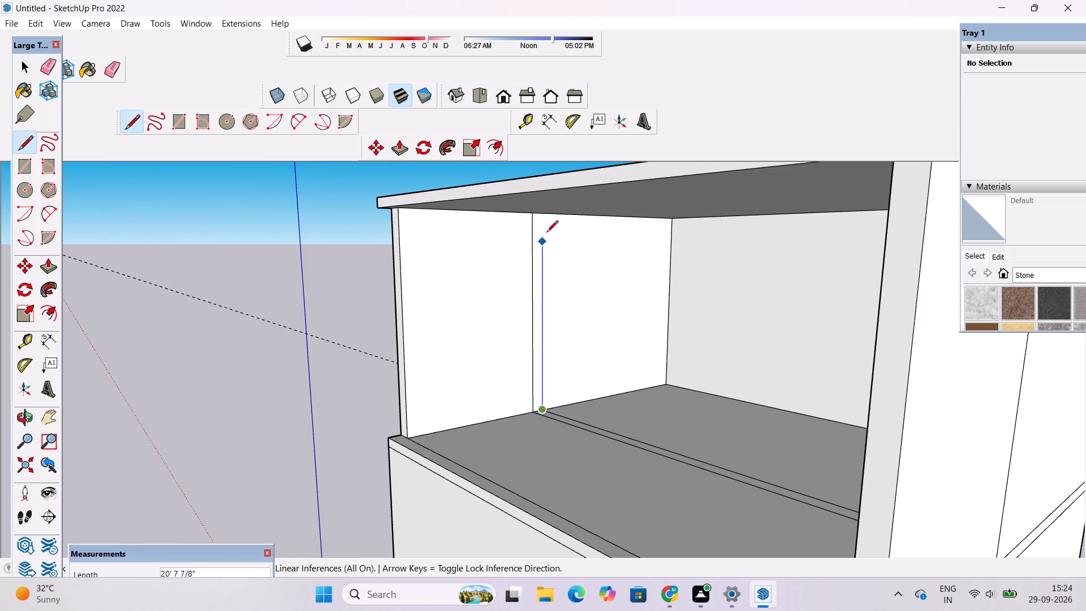
scroll(546, 221, "up", 1)
left_click(546, 214)
Erase the guide line that runs through the upper level.
key("space")
type("o")
scroll(545, 217, "down", 2)
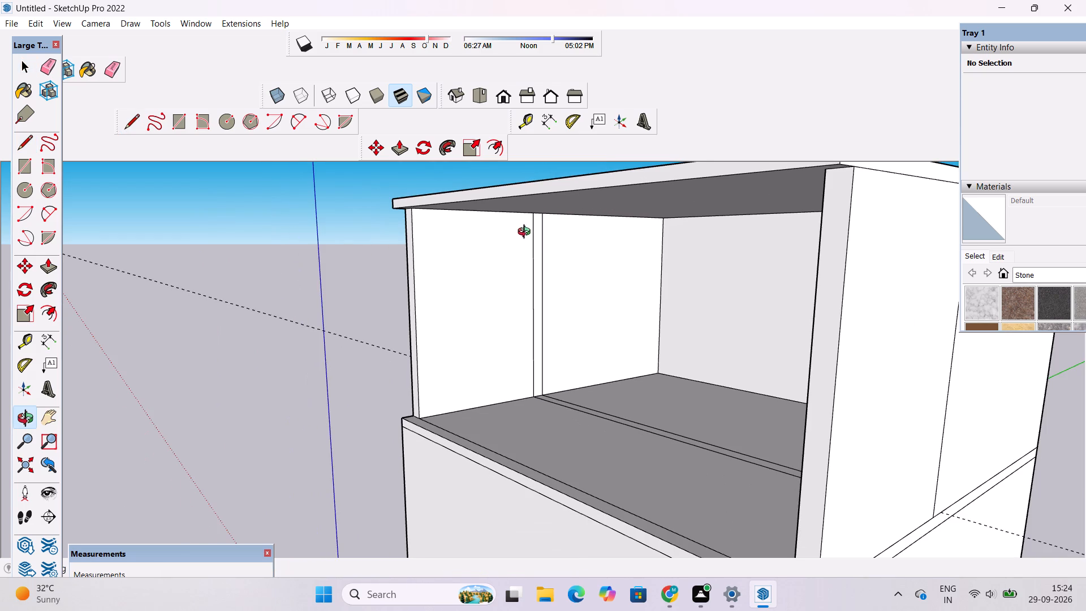
scroll(456, 263, "down", 4)
left_click_drag(462, 276, 581, 331)
left_click_drag(543, 364, 630, 355)
left_click_drag(522, 395, 526, 354)
left_click_drag(523, 362, 524, 363)
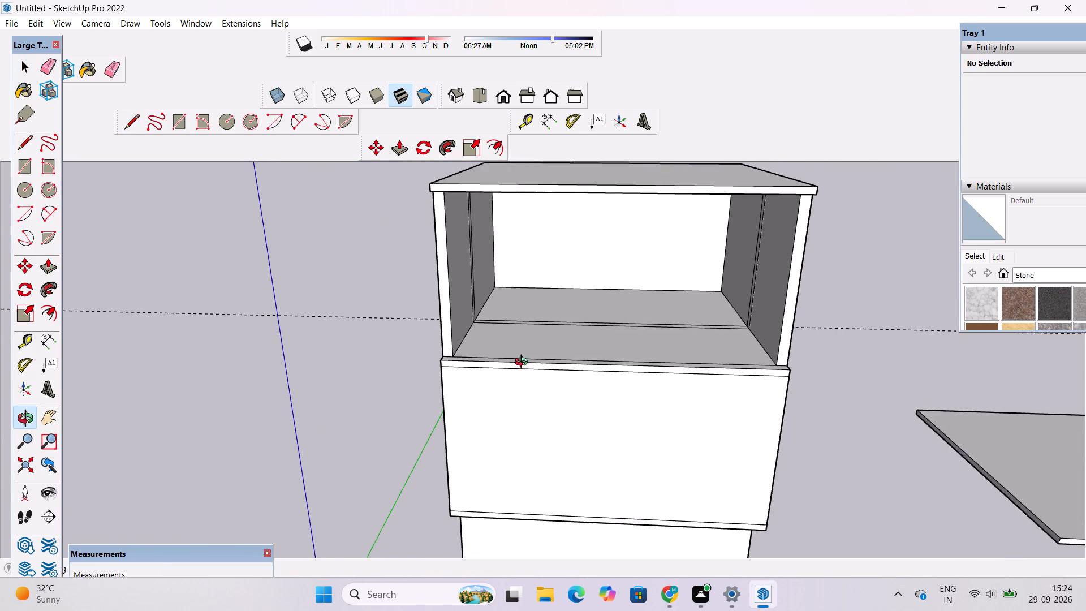
left_click_drag(524, 363, 600, 367)
key("space")
key("e")
left_click_drag(331, 292, 334, 354)
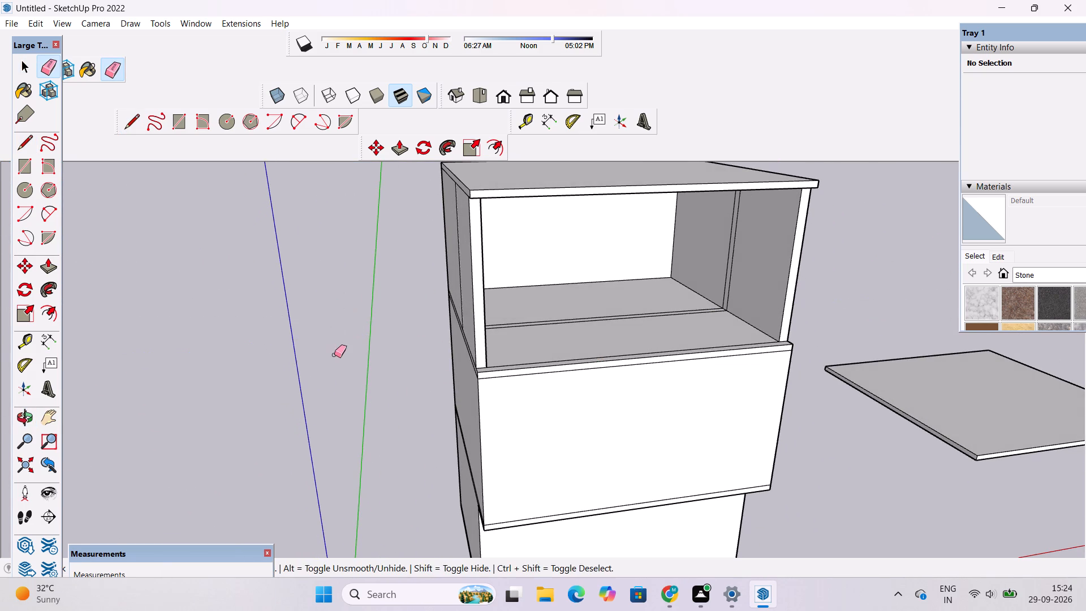
Examine the narrow strips outlined across the upper level's floor and up both side walls.
key("o")
scroll(441, 348, "down", 3)
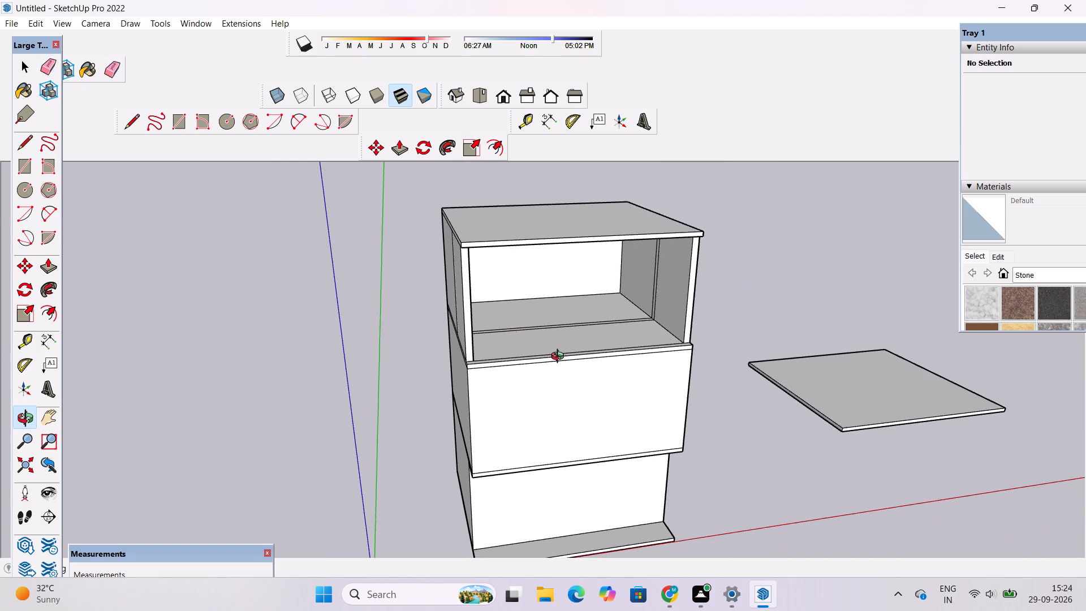
left_click_drag(564, 357, 514, 316)
left_click_drag(525, 309, 452, 360, "shift")
scroll(446, 373, "up", 4)
left_click_drag(449, 397, 508, 444)
scroll(528, 437, "up", 3)
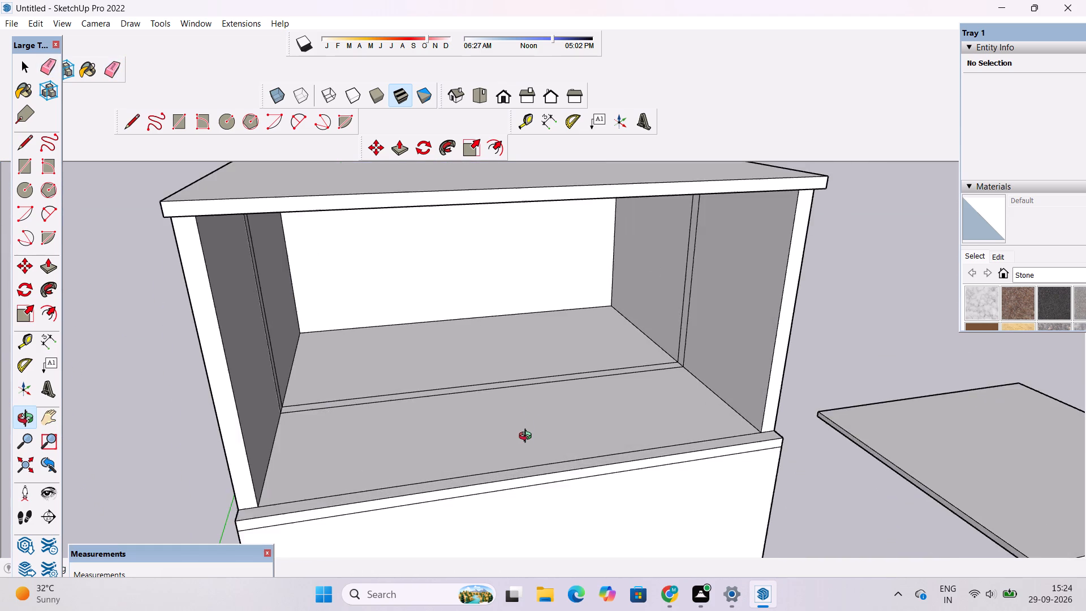
scroll(528, 437, "up", 1)
left_click_drag(528, 428, 596, 417)
left_click_drag(596, 417, 502, 405)
left_click_drag(503, 401, 507, 438)
left_click_drag(507, 439, 496, 377)
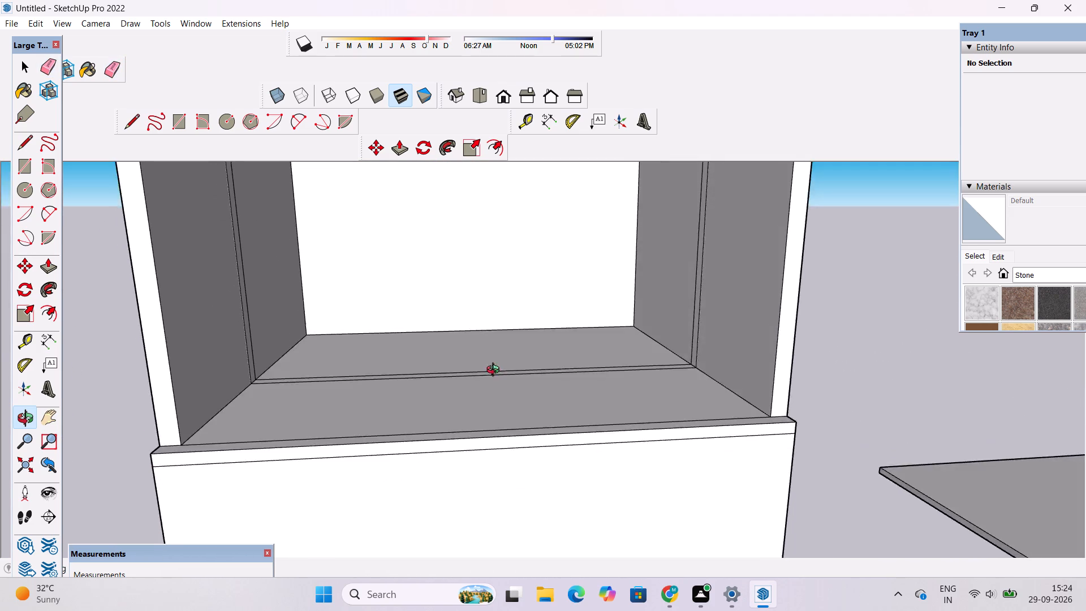
left_click_drag(495, 372, 512, 431, "shift")
left_click_drag(506, 436, 484, 441)
left_click_drag(482, 441, 447, 432, "shift")
left_click_drag(443, 432, 451, 457)
scroll(449, 457, "up", 2)
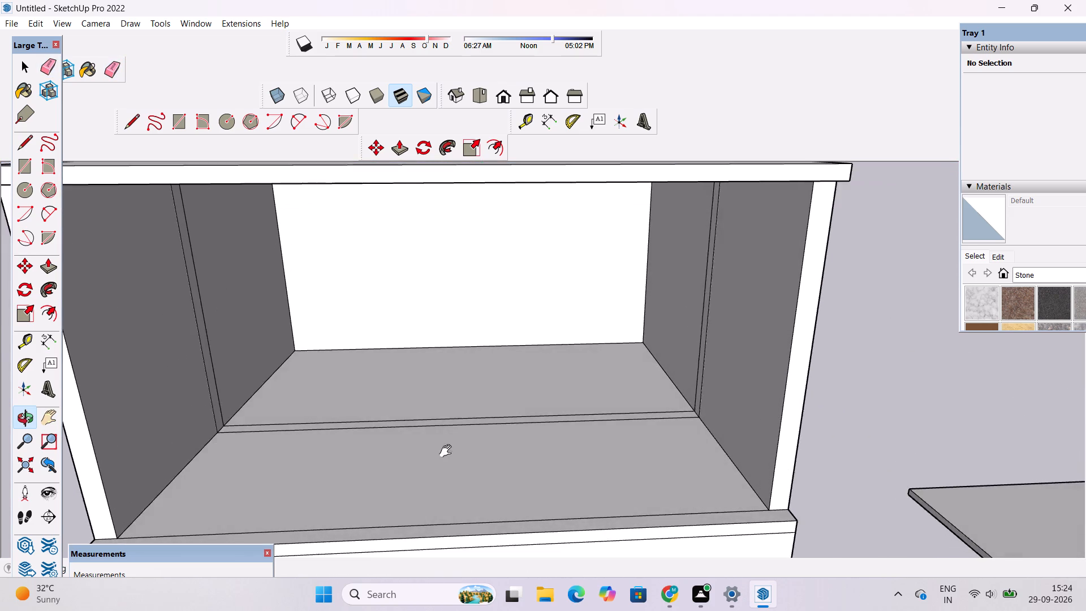
left_click_drag(448, 441, 455, 371, "shift")
left_click_drag(456, 394, 460, 420)
left_click_drag(466, 389, 466, 427, "shift")
Push/Pull the narrow strip across the upper level's floor 24' up to the ceiling, forming the cross wall.
key("p")
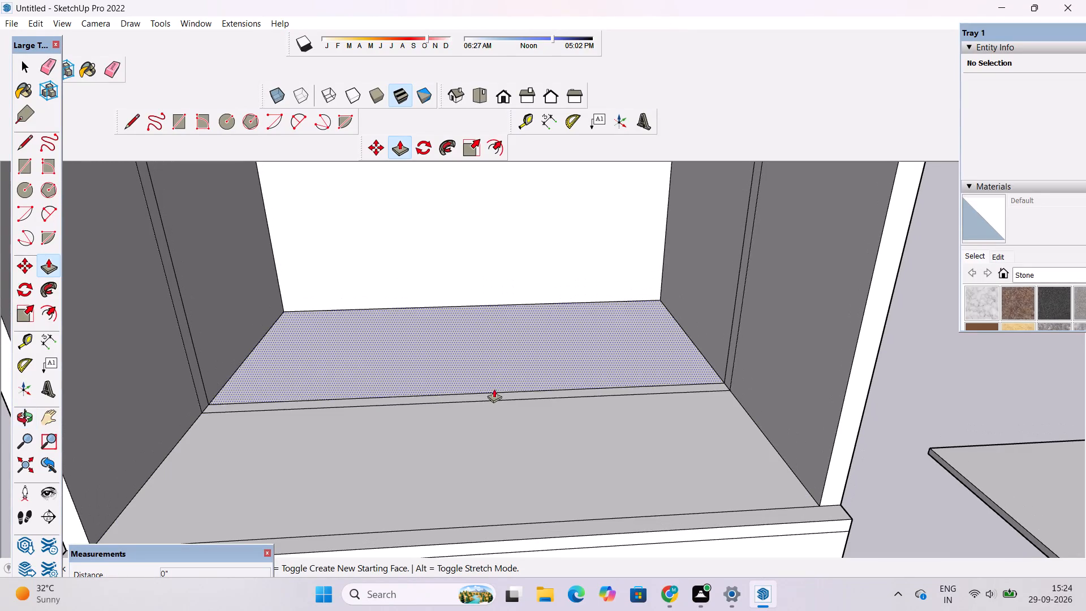
left_click(499, 393)
scroll(499, 370, "down", 2)
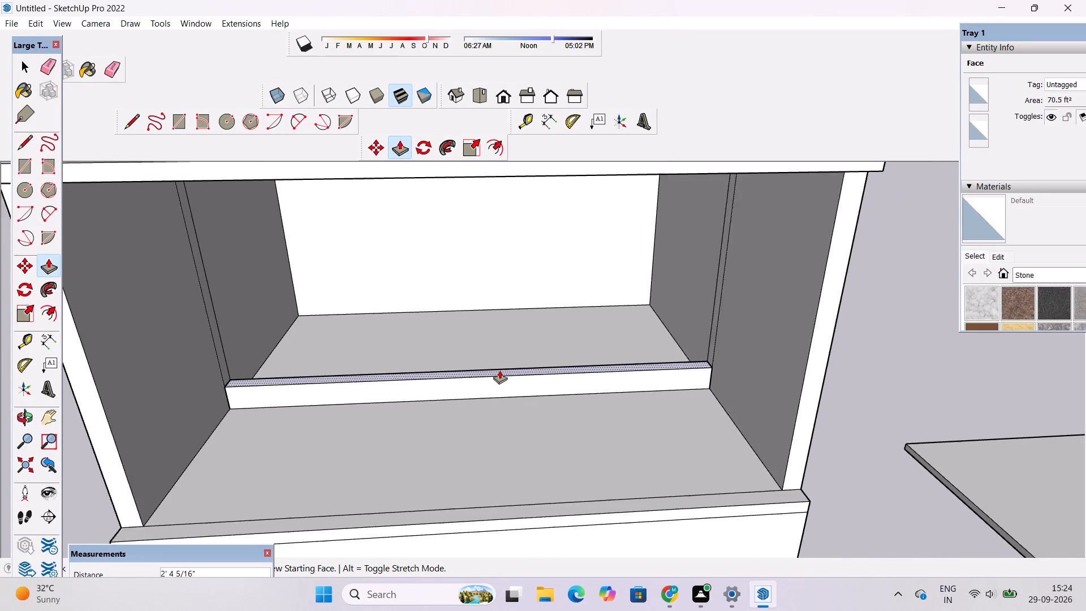
scroll(499, 370, "down", 2)
key("o")
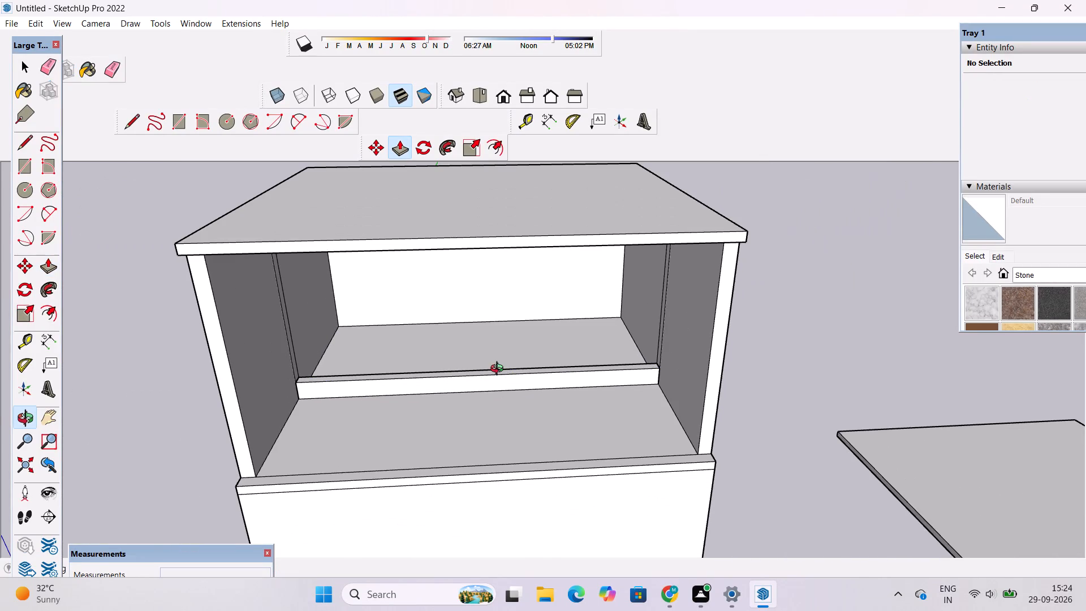
left_click_drag(497, 380, 497, 355)
left_click_drag(497, 352, 500, 355, "shift")
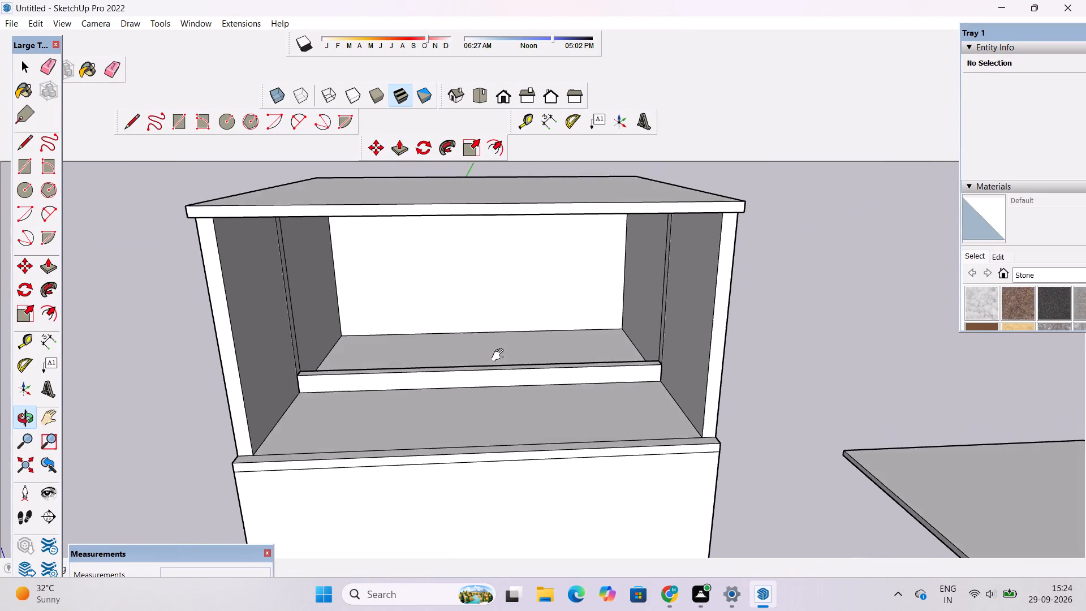
left_click_drag(500, 355, 518, 418, "shift")
left_click_drag(518, 418, 514, 361)
scroll(511, 362, "up", 2)
left_click_drag(510, 367, 477, 340)
left_click_drag(473, 385, 514, 400)
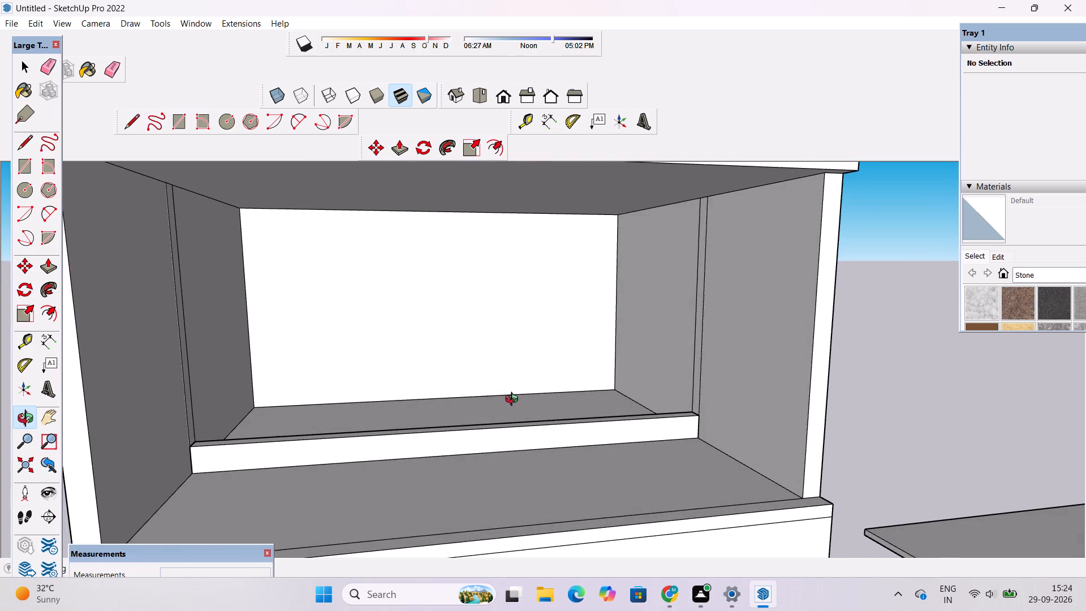
scroll(514, 401, "down", 1)
key("p")
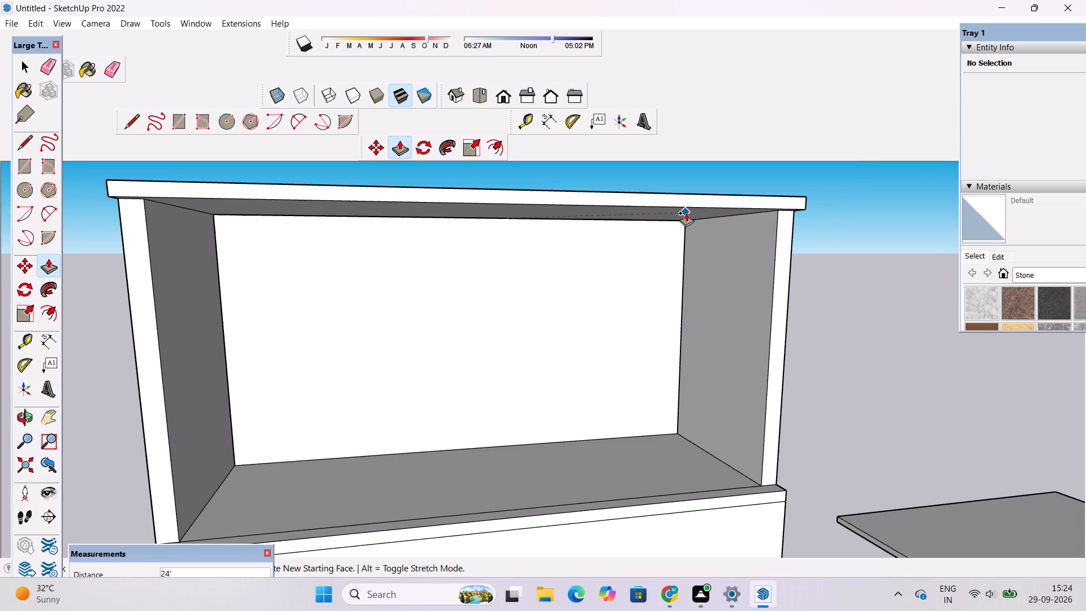
left_click(688, 221)
Examine the upper level's cross wall, side walls and front floor area from several angles and distances.
key("o")
scroll(666, 236, "down", 5)
left_click_drag(676, 271, 616, 291)
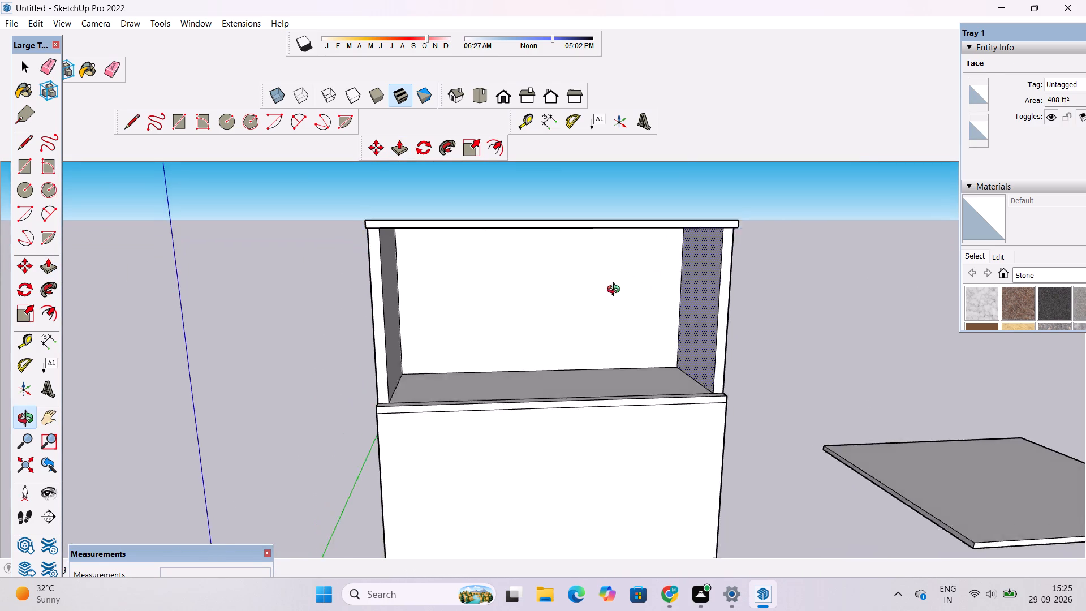
left_click_drag(616, 291, 591, 299)
left_click_drag(562, 319, 561, 290)
left_click_drag(361, 317, 420, 320)
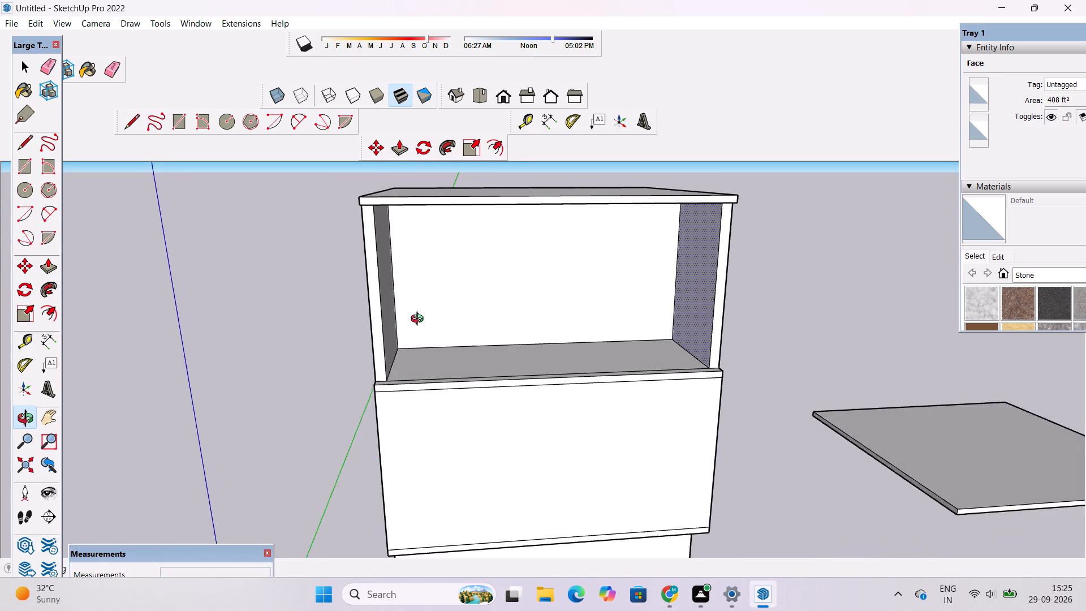
left_click_drag(420, 320, 526, 325)
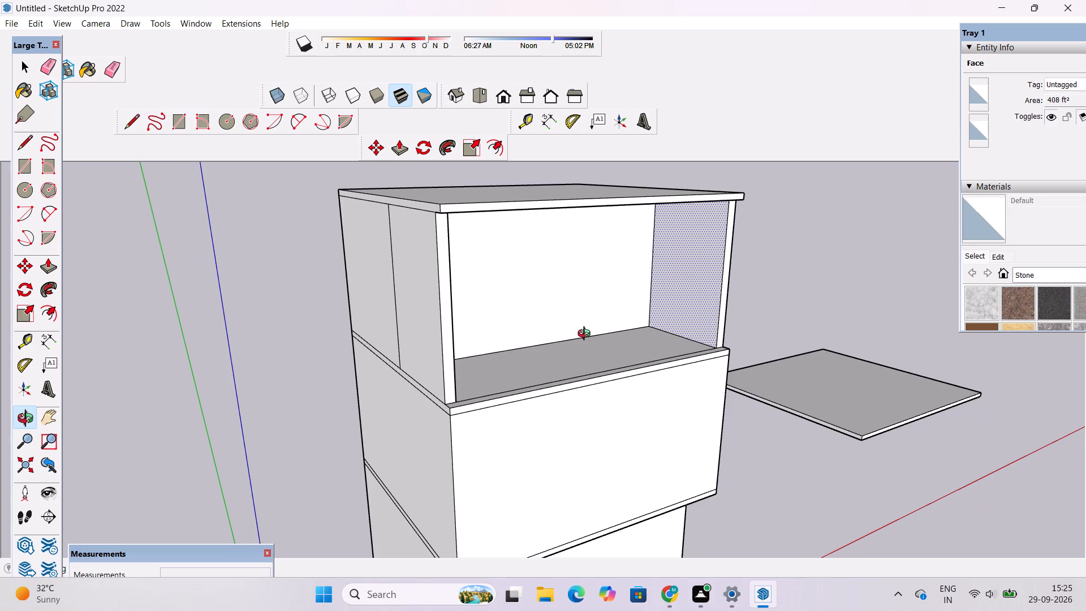
left_click_drag(589, 342, 555, 366, "shift")
scroll(551, 372, "up", 2)
left_click_drag(592, 368, 571, 367)
left_click_drag(568, 365, 557, 364, "shift")
scroll(555, 363, "down", 3)
scroll(555, 363, "up", 3)
scroll(555, 363, "down", 3)
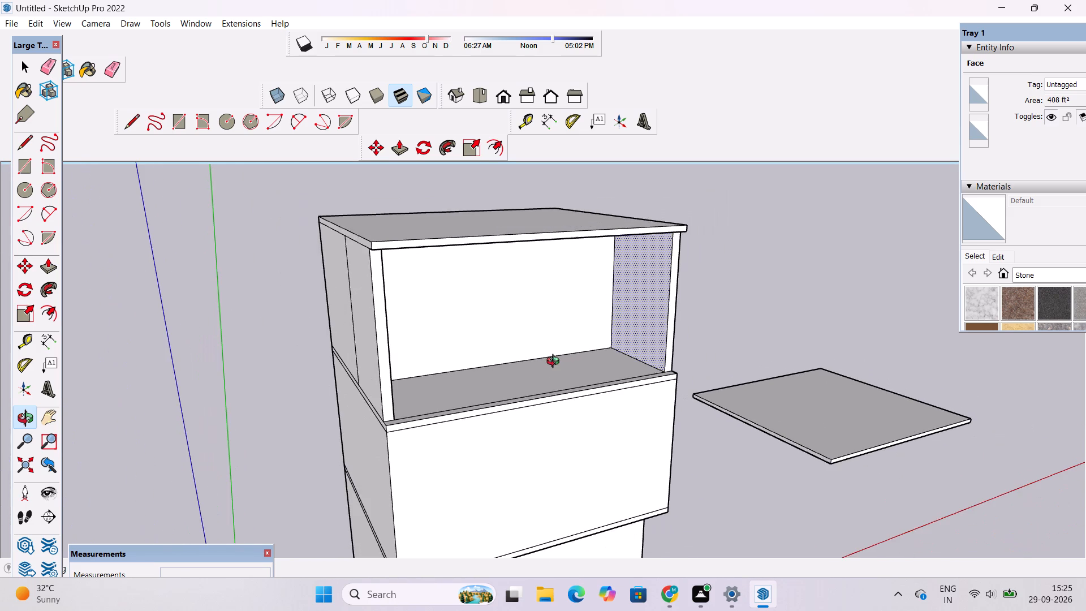
scroll(555, 363, "up", 3)
scroll(555, 362, "down", 3)
scroll(555, 362, "up", 2)
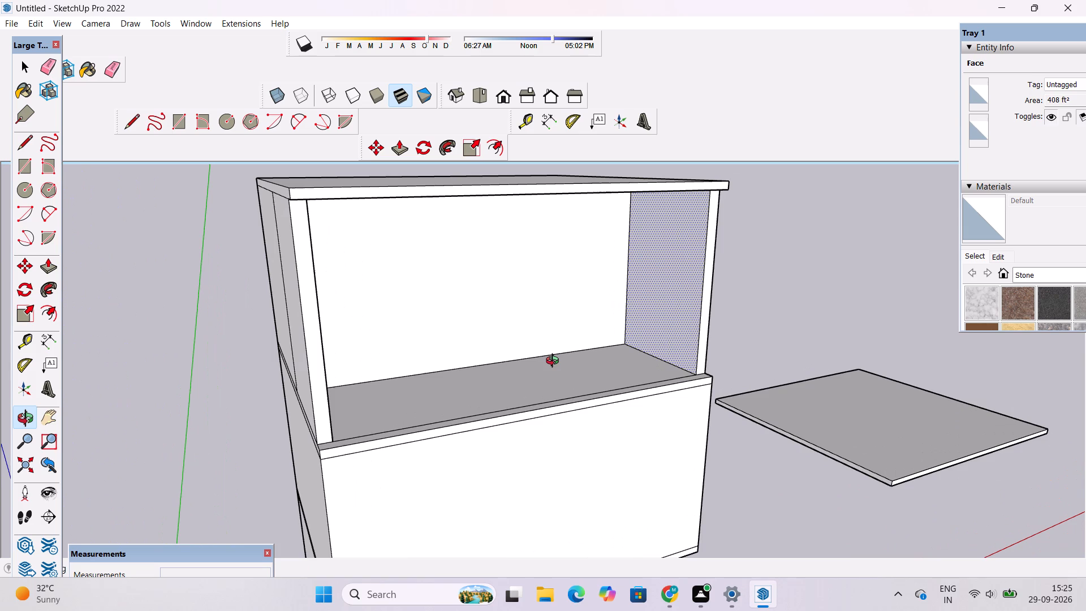
scroll(555, 362, "down", 1)
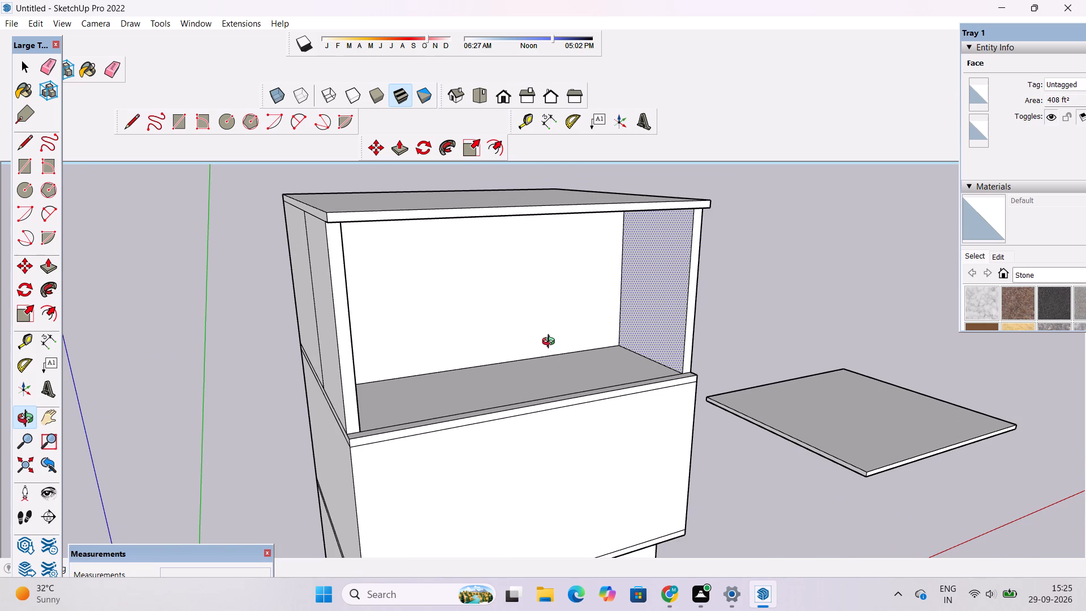
scroll(551, 343, "down", 2)
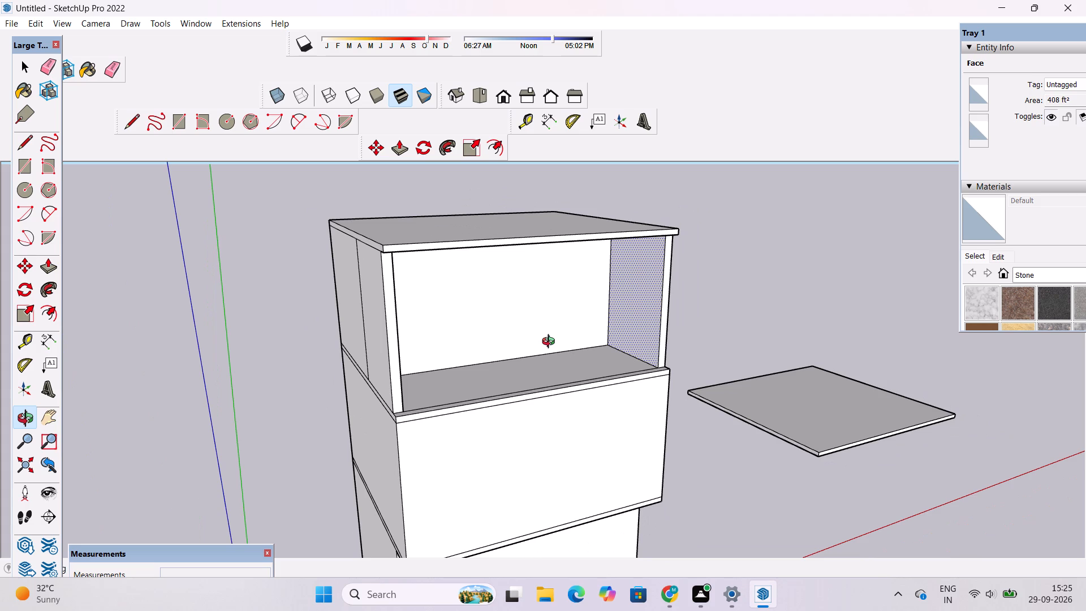
left_click_drag(551, 343, 575, 339, "shift")
scroll(592, 352, "up", 1)
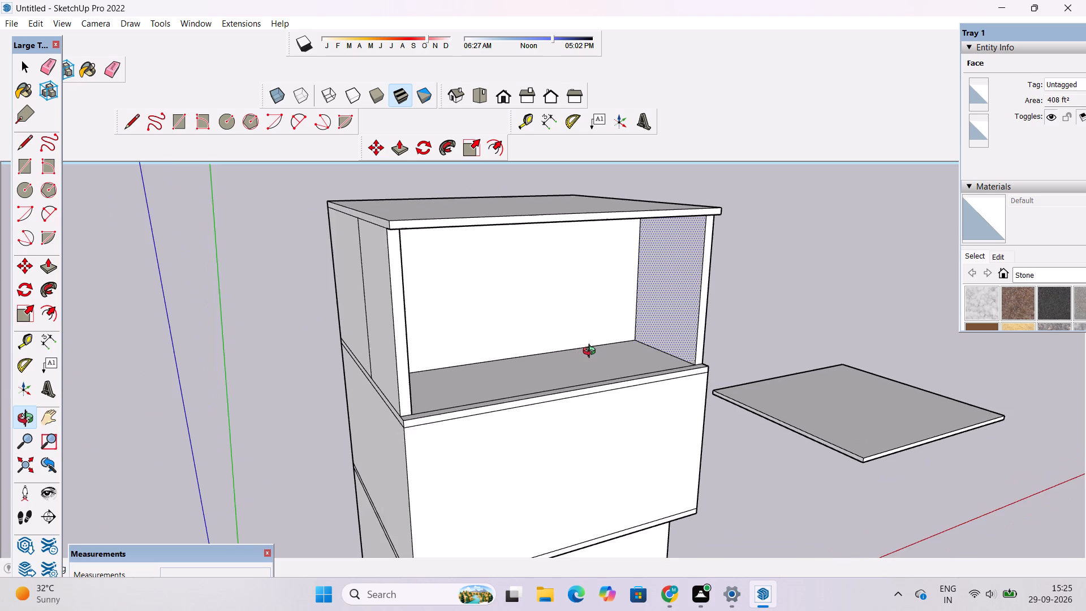
left_click_drag(597, 354, 421, 355)
scroll(389, 365, "up", 2)
left_click_drag(384, 362, 371, 362, "shift")
left_click_drag(371, 362, 434, 378)
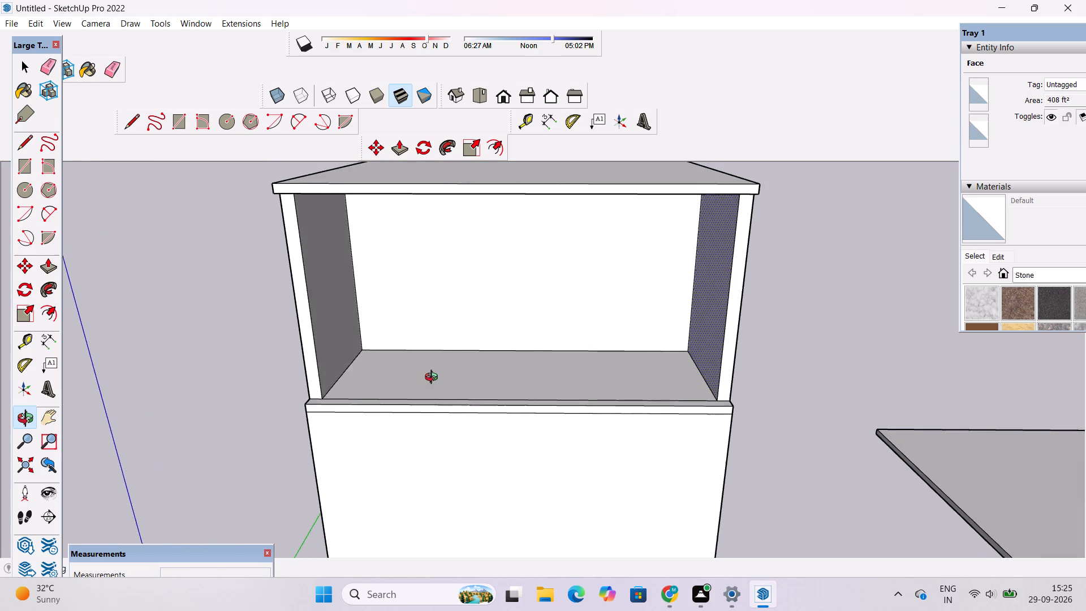
left_click_drag(434, 378, 435, 379)
left_click_drag(442, 382, 463, 386, "shift")
left_click_drag(472, 389, 498, 395)
scroll(501, 399, "down", 2)
left_click_drag(512, 398, 498, 389, "shift")
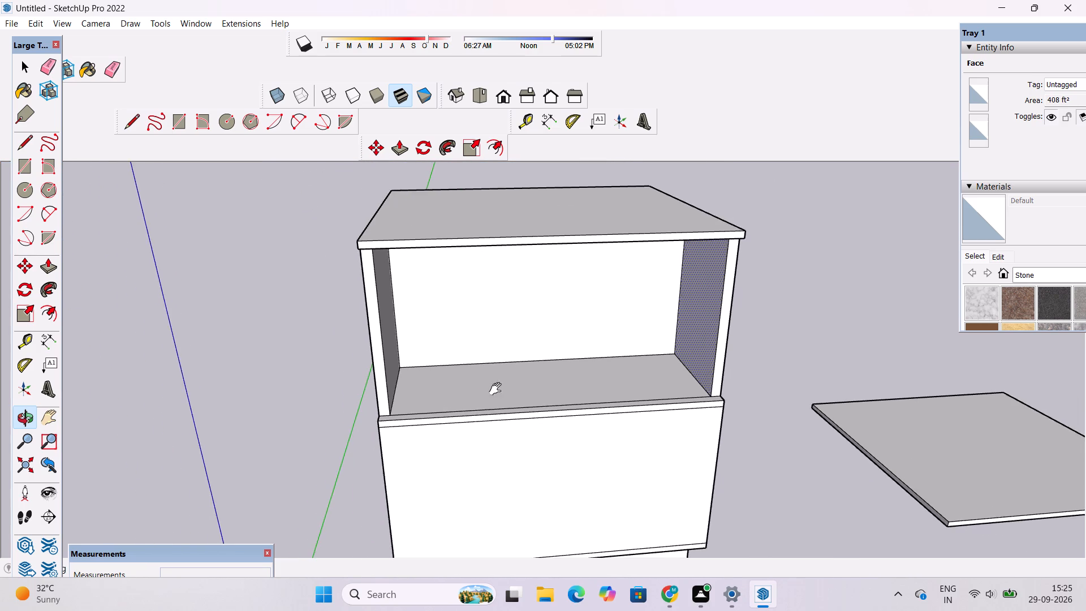
left_click_drag(498, 389, 487, 387, "shift")
scroll(486, 386, "up", 2)
scroll(486, 386, "down", 1)
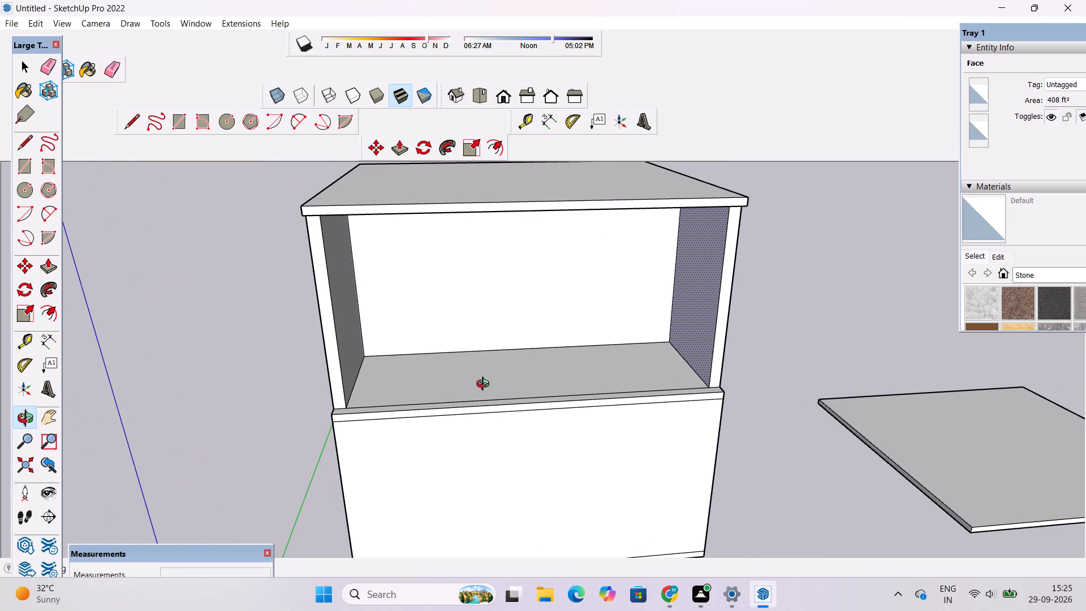
scroll(486, 380, "down", 2)
left_click_drag(487, 381, 488, 375)
left_click_drag(527, 413, 520, 365)
scroll(518, 347, "down", 3)
left_click_drag(514, 354, 510, 393, "shift")
scroll(488, 397, "down", 4)
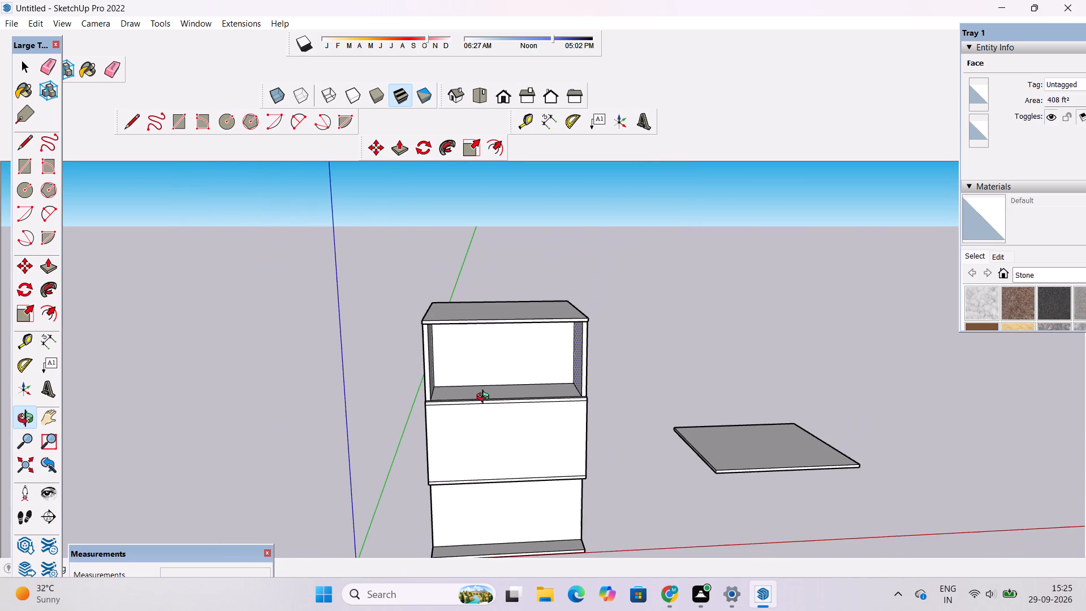
left_click_drag(510, 421, 489, 426, "shift")
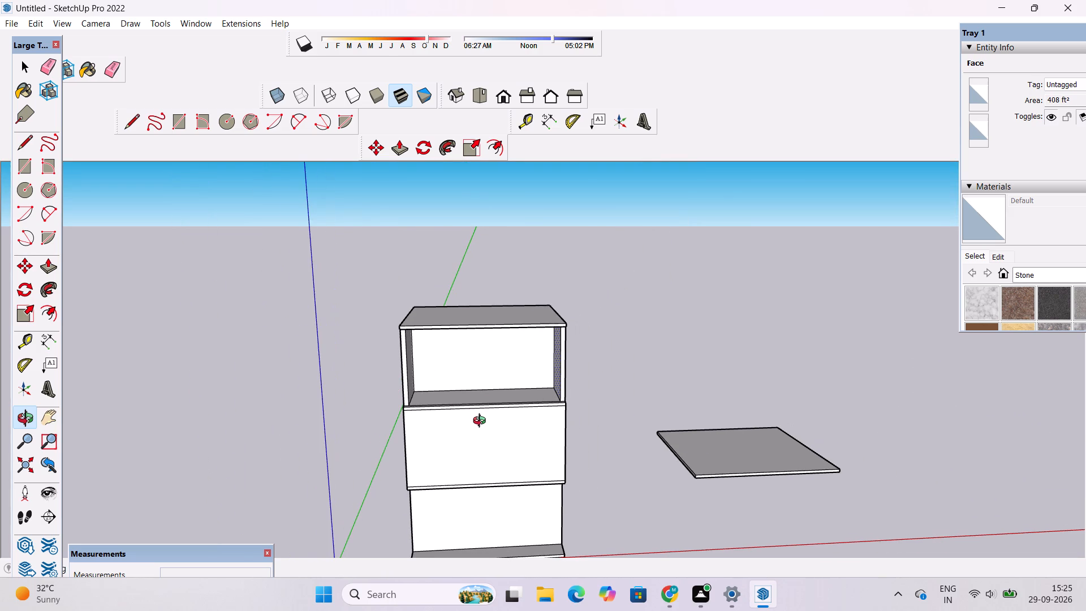
scroll(482, 422, "up", 2)
left_click_drag(481, 420, 485, 399, "shift")
scroll(488, 388, "down", 2)
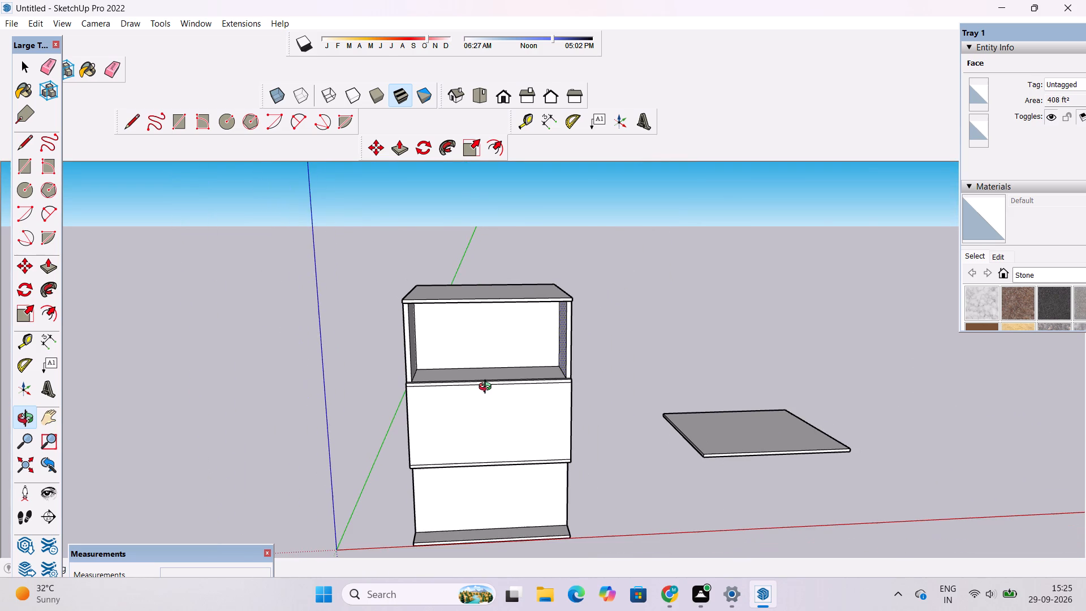
scroll(488, 388, "up", 6)
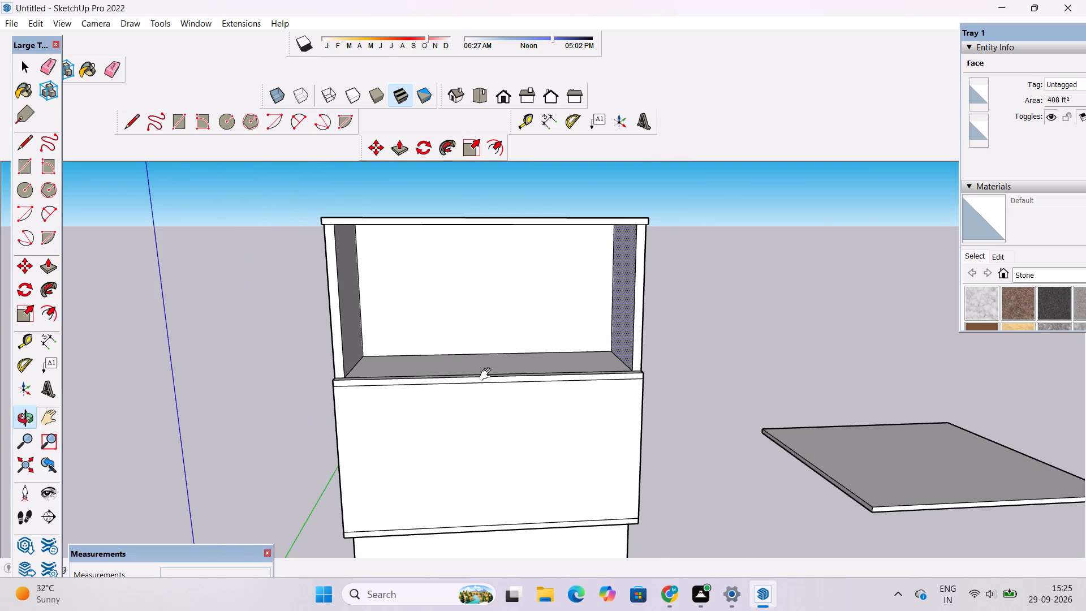
left_click_drag(488, 375, 483, 393, "shift")
left_click_drag(484, 399, 481, 418)
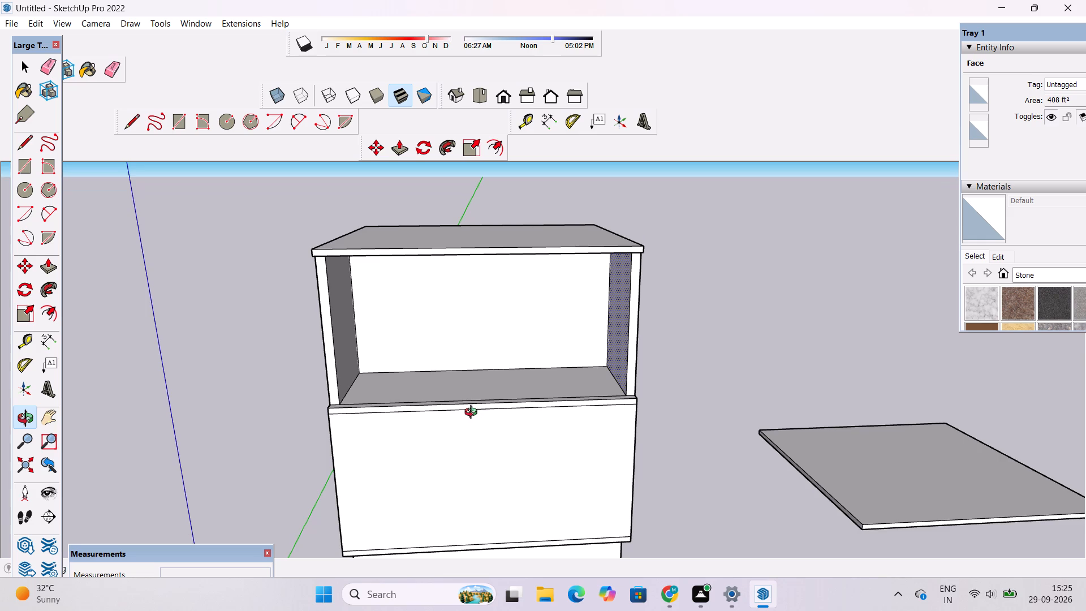
left_click_drag(473, 414, 469, 423)
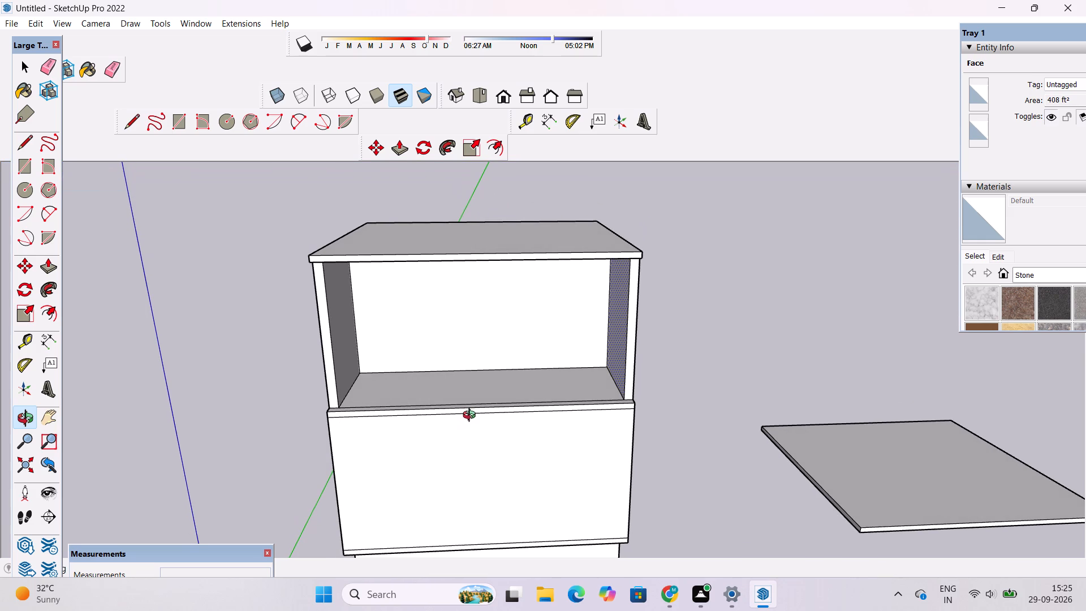
scroll(501, 398, "down", 2)
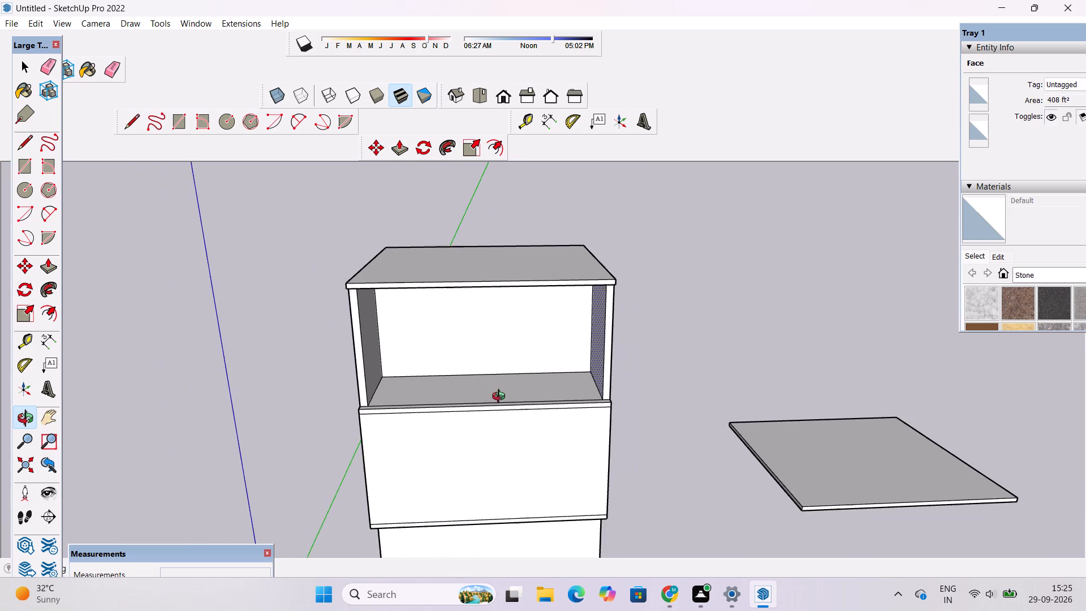
scroll(501, 398, "down", 1)
left_click_drag(484, 421, 468, 457)
scroll(467, 436, "up", 4)
scroll(497, 390, "up", 5)
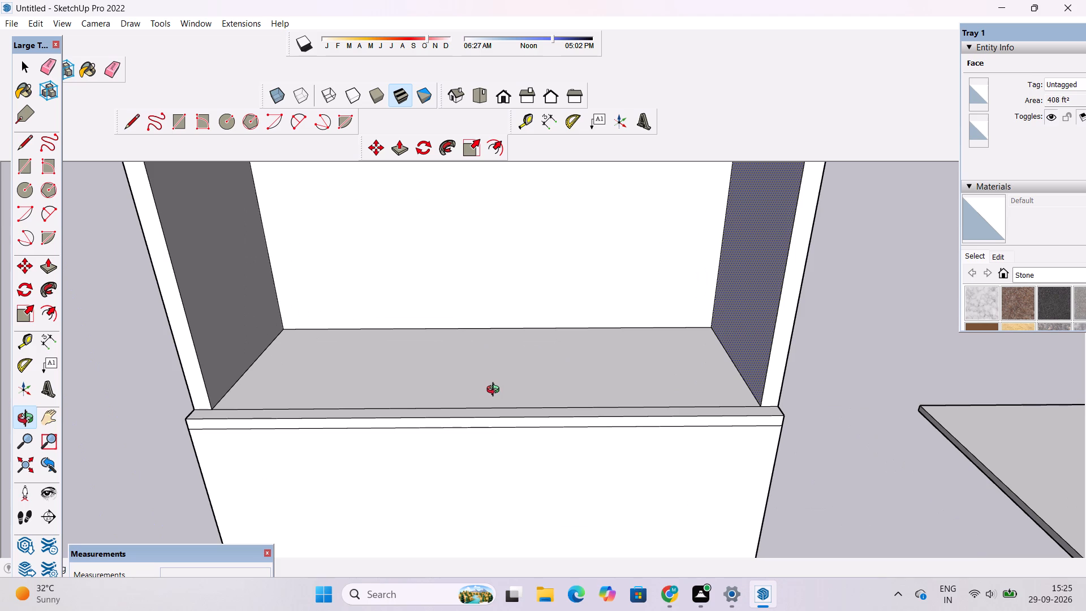
left_click_drag(496, 417, 485, 434)
scroll(485, 434, "down", 2)
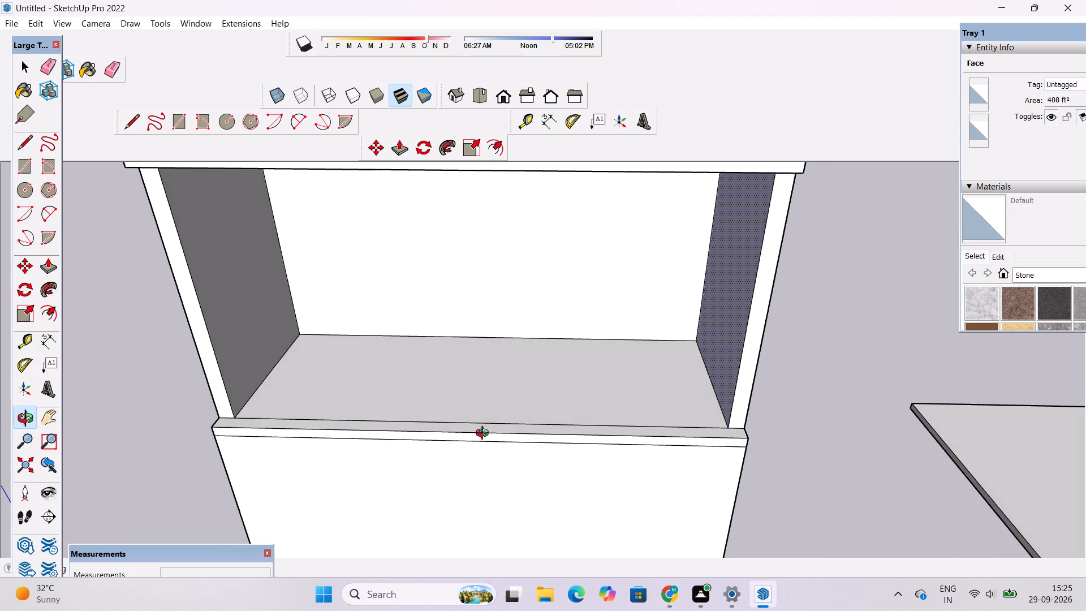
left_click_drag(485, 433, 493, 451, "shift")
scroll(494, 450, "down", 3)
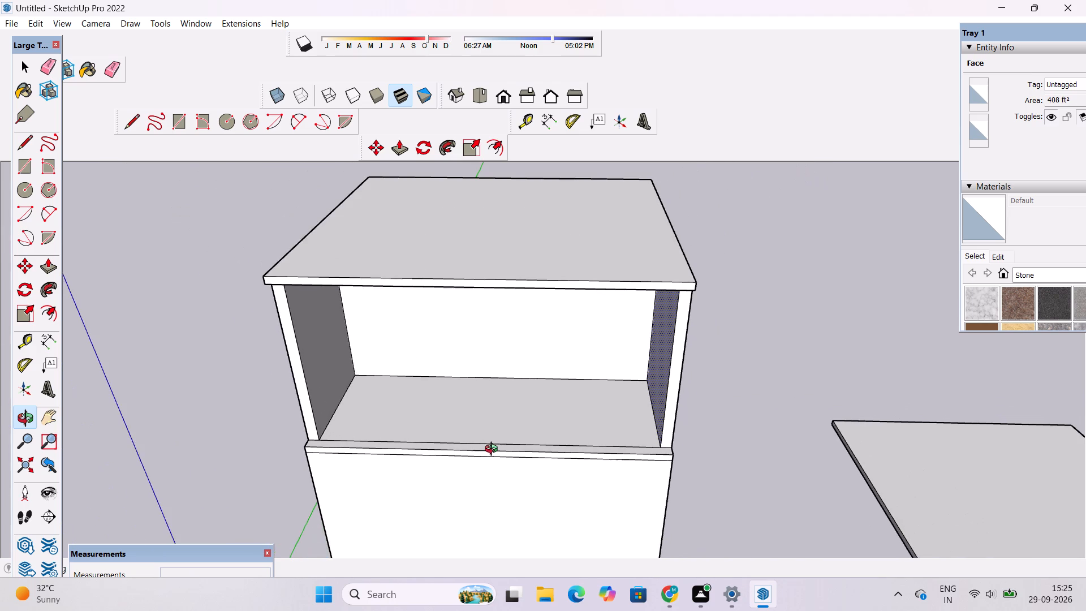
scroll(494, 450, "up", 1)
left_click_drag(494, 448, 503, 422, "shift")
left_click_drag(499, 423, 498, 438)
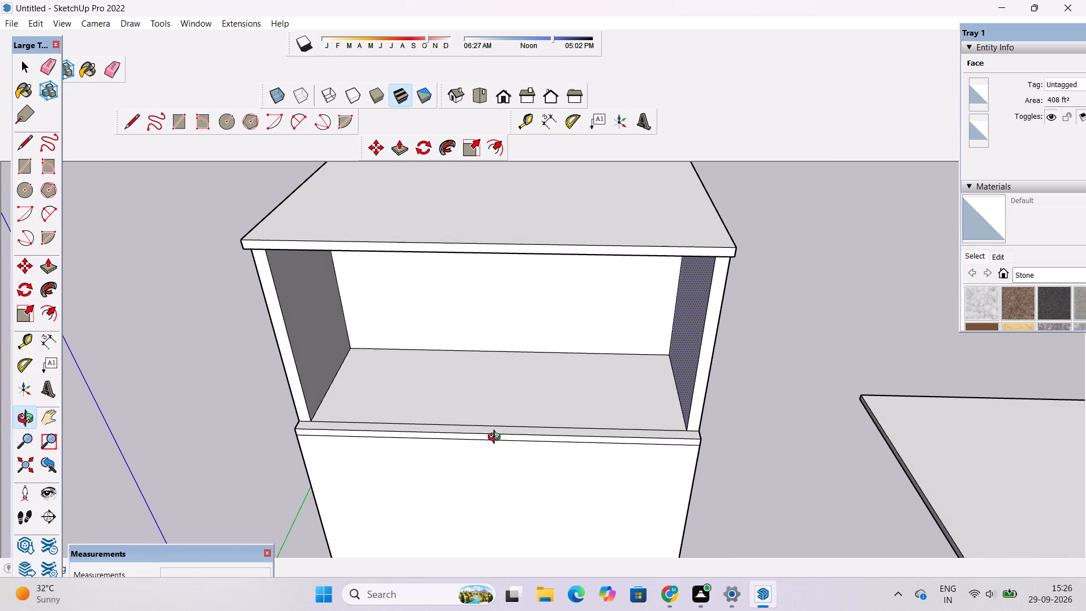
left_click_drag(494, 437, 528, 429, "shift")
scroll(518, 432, "up", 2)
left_click(583, 433)
left_click_drag(510, 419, 561, 429)
left_click_drag(561, 429, 518, 440)
left_click_drag(515, 443, 494, 445)
scroll(492, 440, "up", 1)
left_click_drag(492, 433, 473, 438, "shift")
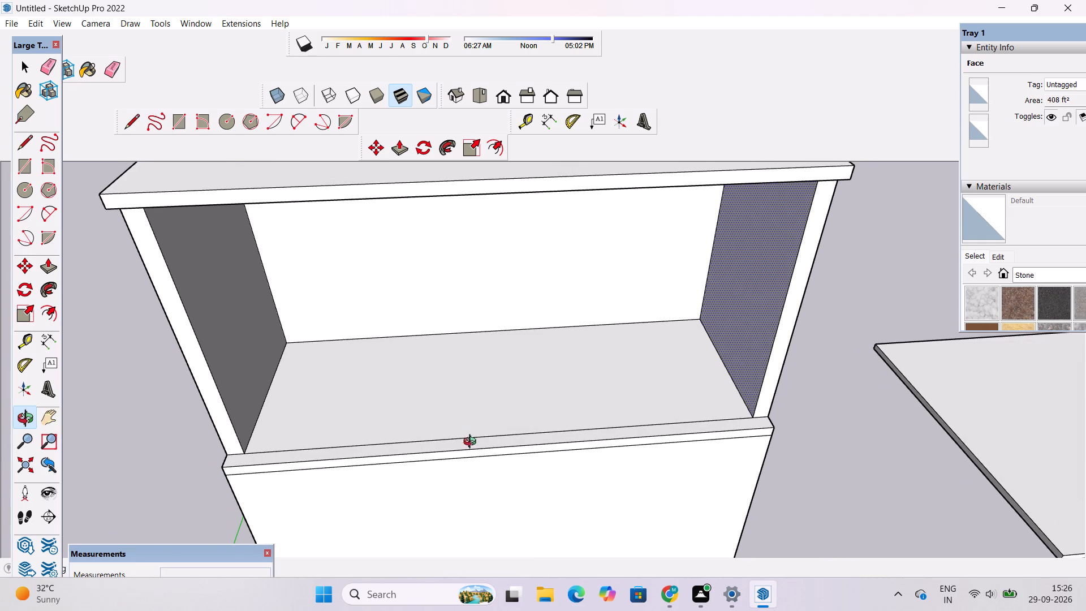
left_click_drag(472, 445, 435, 434)
scroll(432, 431, "up", 2)
scroll(432, 431, "down", 3)
left_click_drag(430, 423, 424, 436)
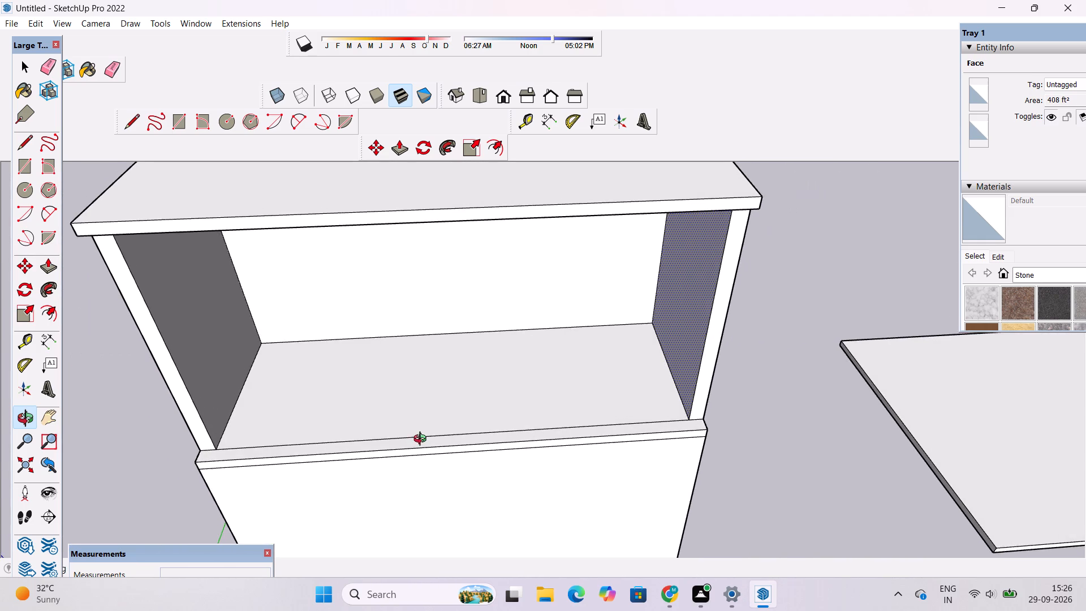
left_click_drag(423, 440, 408, 448)
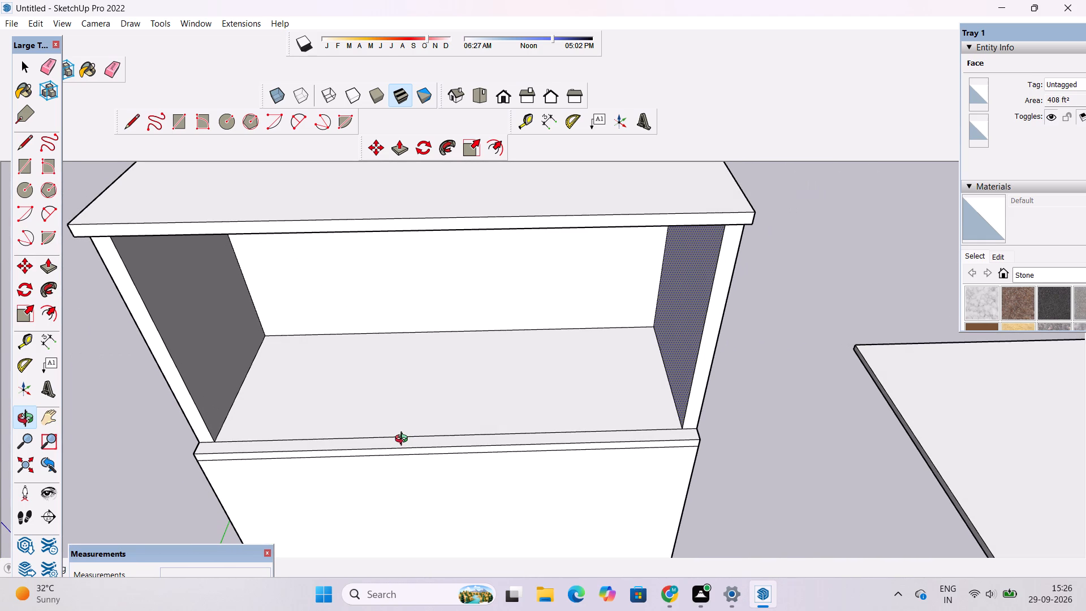
scroll(474, 418, "down", 4)
left_click_drag(467, 466, 467, 418)
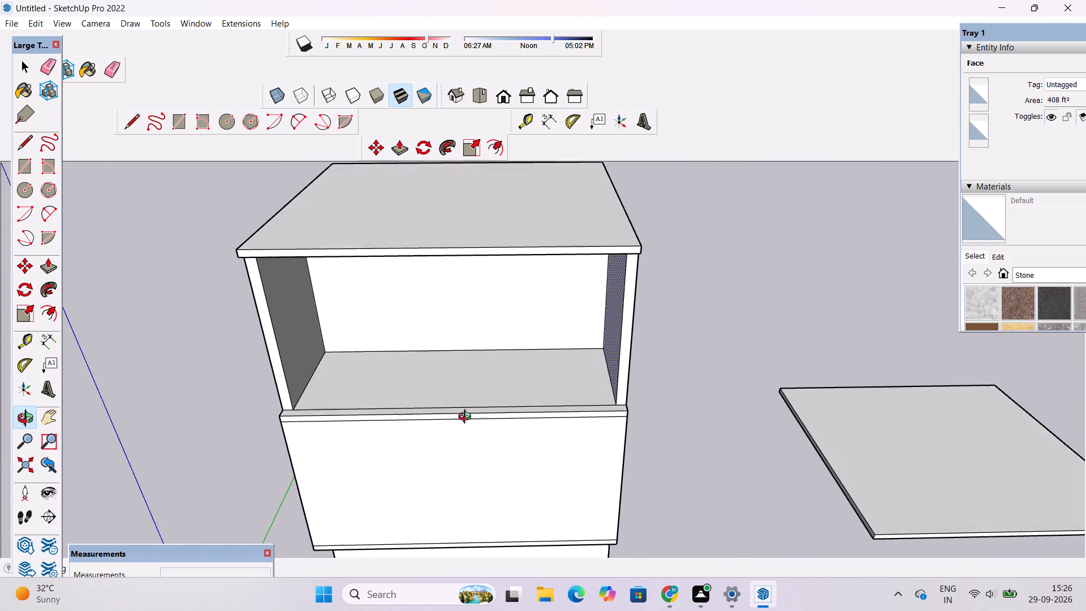
left_click_drag(467, 418, 467, 418)
left_click_drag(475, 414, 476, 438, "shift")
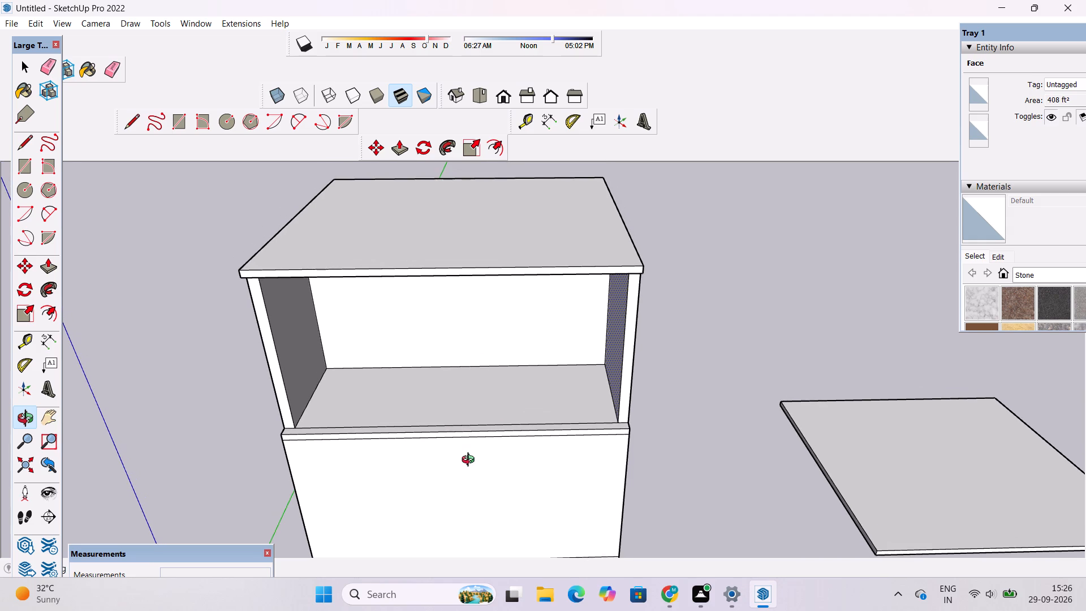
left_click_drag(468, 462, 533, 415)
scroll(501, 402, "up", 3)
left_click_drag(524, 403, 513, 449)
left_click_drag(511, 450, 438, 481)
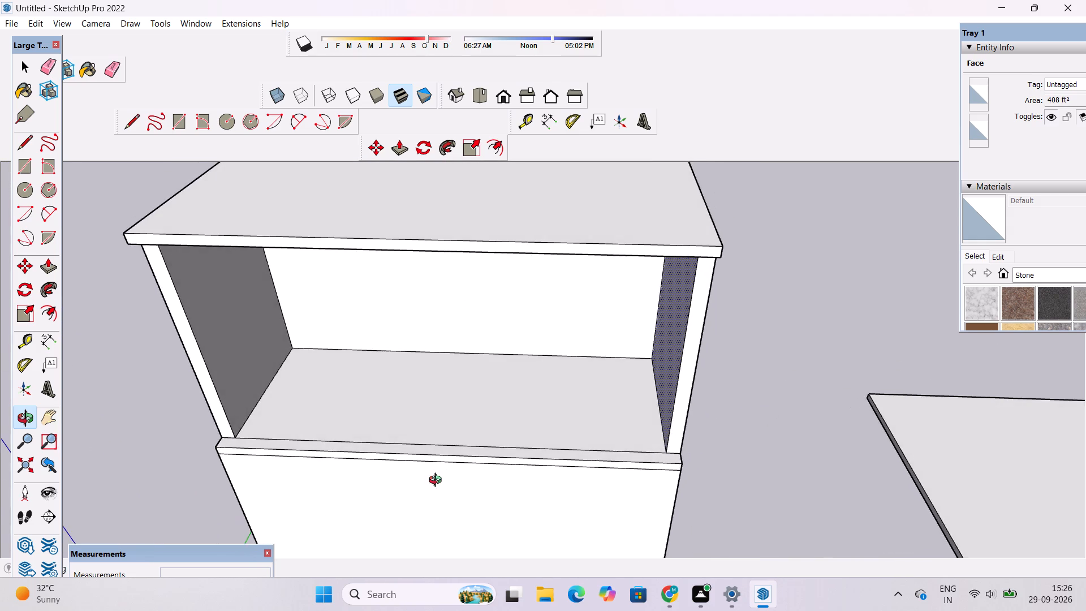
left_click_drag(438, 481, 390, 489)
left_click_drag(390, 488, 440, 479)
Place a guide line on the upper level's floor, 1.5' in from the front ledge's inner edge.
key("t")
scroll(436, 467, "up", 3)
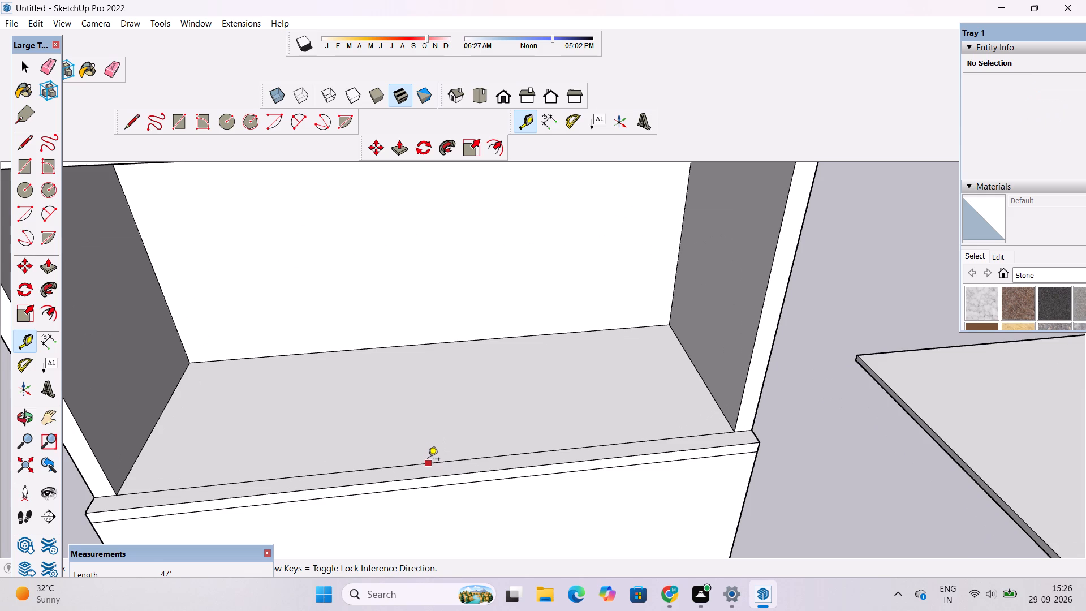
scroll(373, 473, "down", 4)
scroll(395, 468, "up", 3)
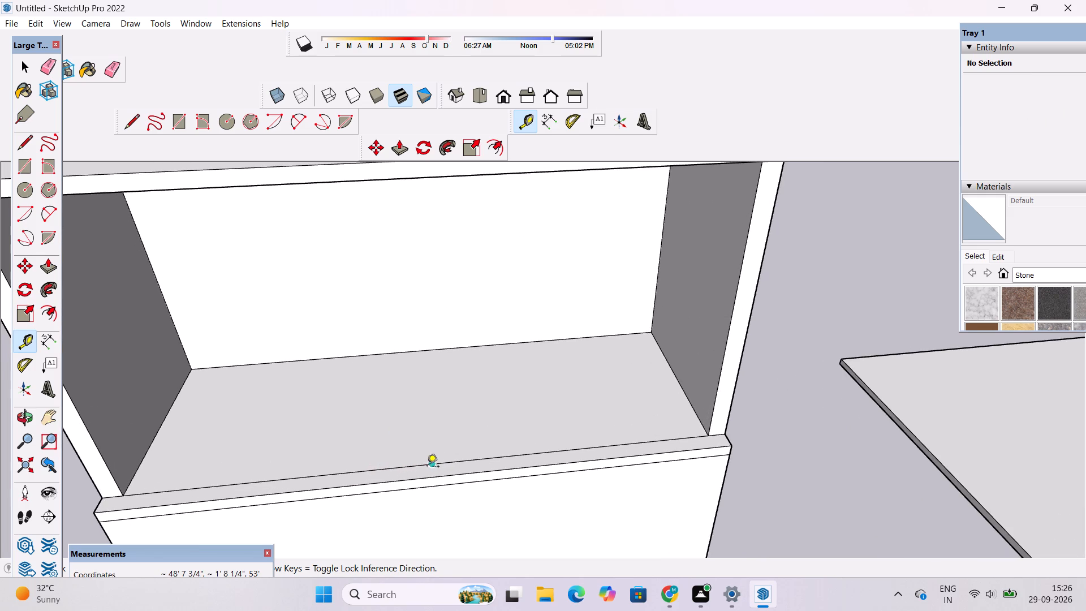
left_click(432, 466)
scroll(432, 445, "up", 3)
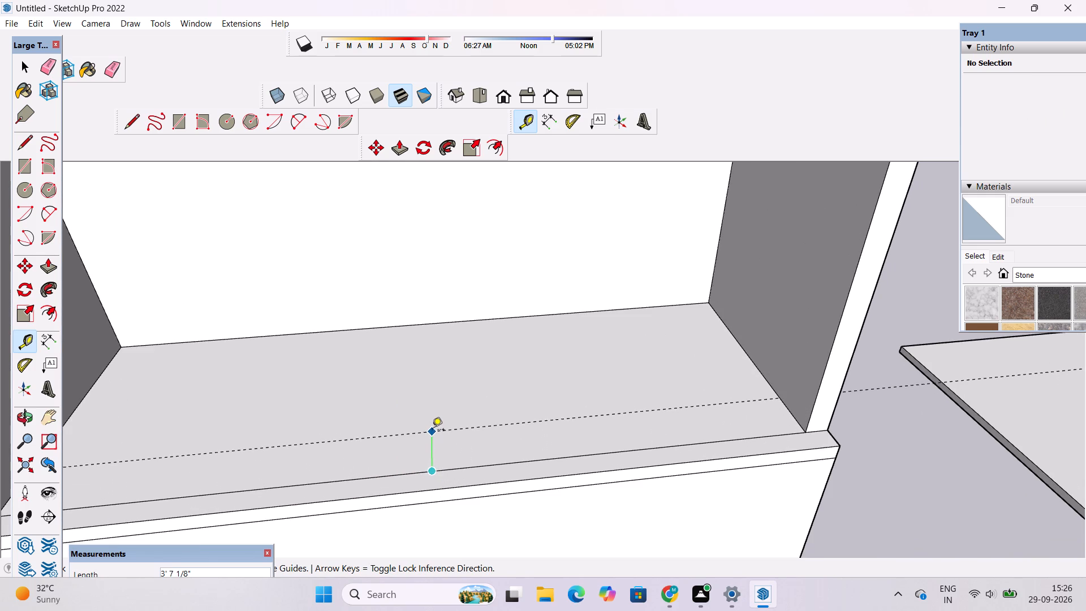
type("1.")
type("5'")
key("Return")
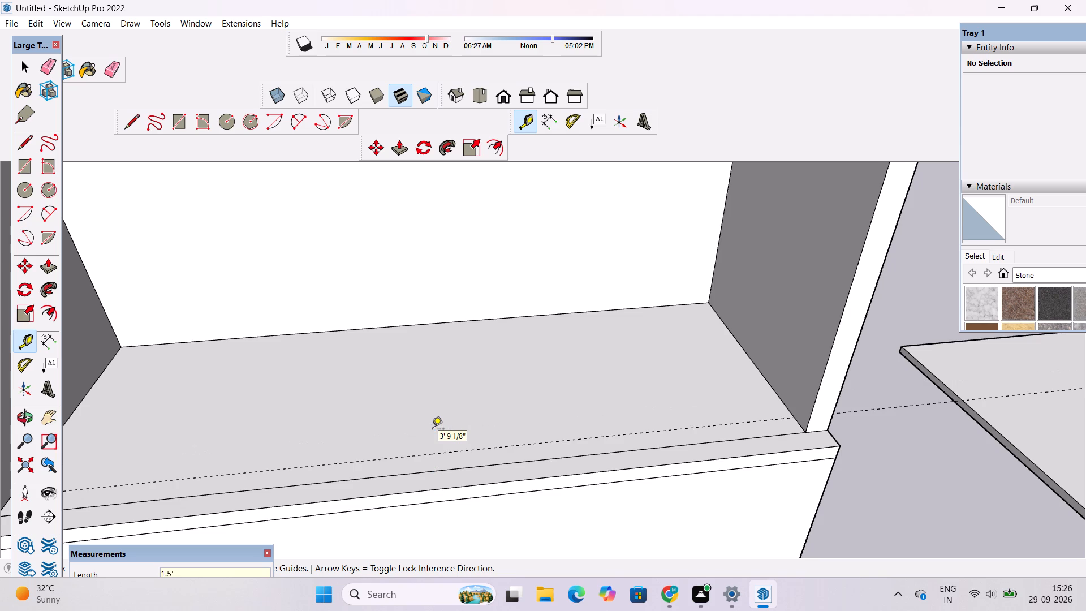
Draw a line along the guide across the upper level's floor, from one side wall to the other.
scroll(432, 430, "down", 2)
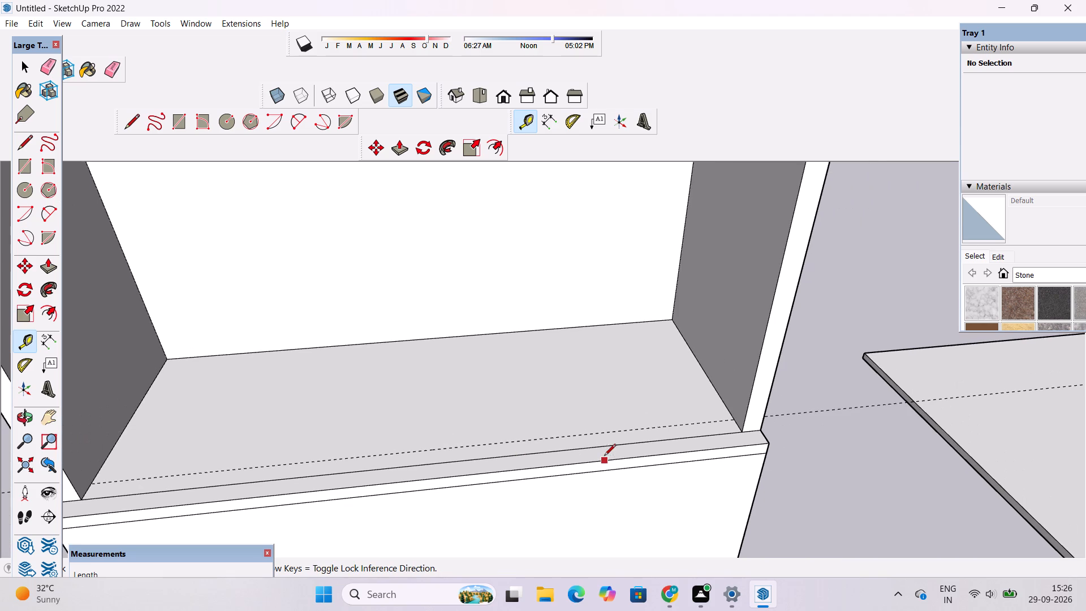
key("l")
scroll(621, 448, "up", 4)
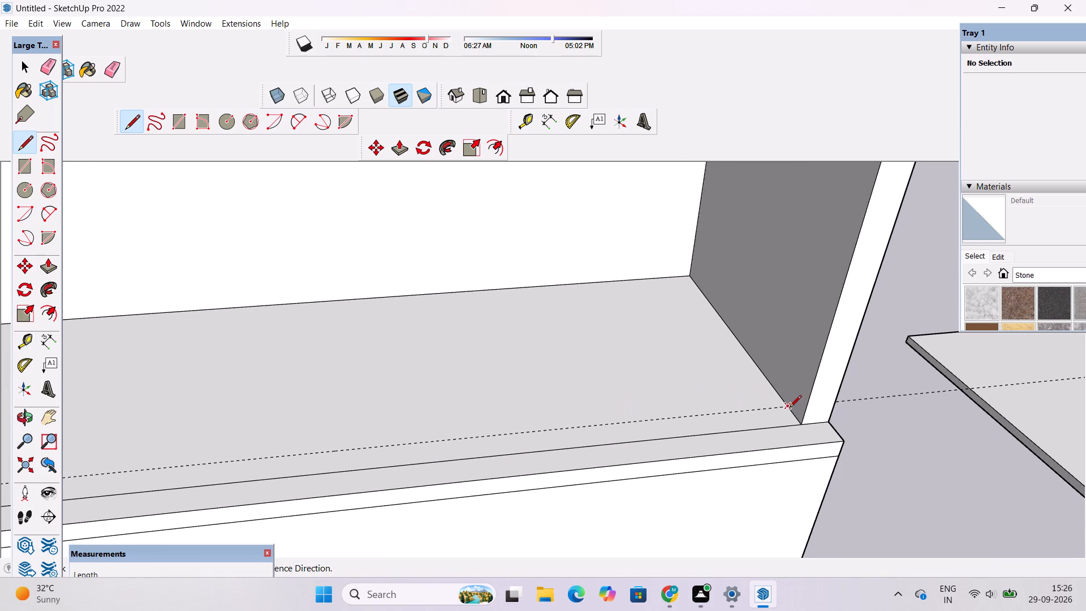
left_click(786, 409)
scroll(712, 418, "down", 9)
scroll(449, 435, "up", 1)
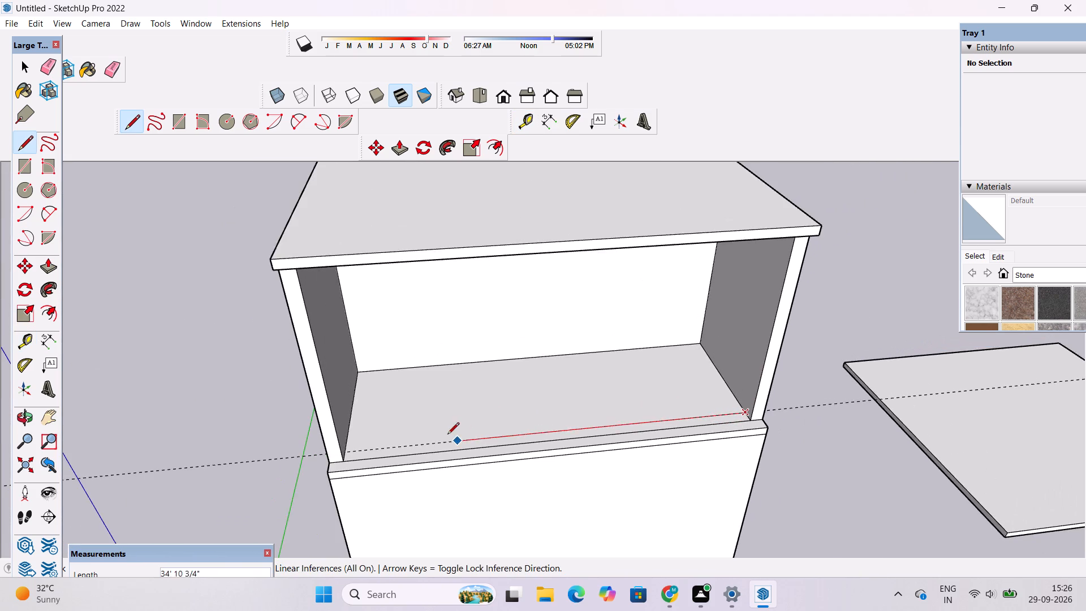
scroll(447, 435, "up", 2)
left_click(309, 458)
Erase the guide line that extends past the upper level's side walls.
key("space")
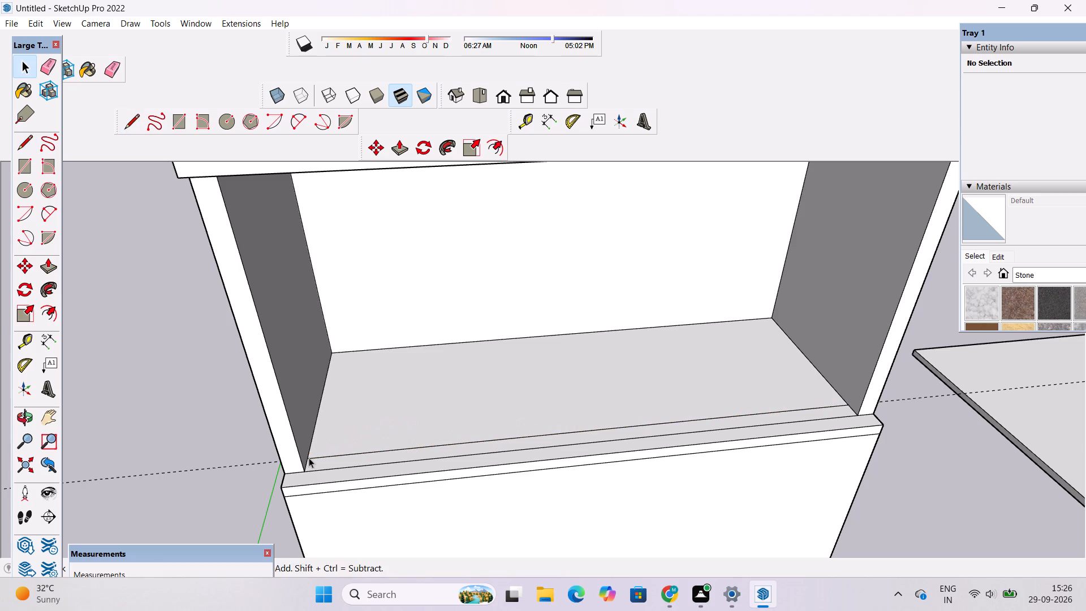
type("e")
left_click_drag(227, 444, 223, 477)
Examine the narrow strip outlined behind the front ledge on the upper level's floor from several angles and distances.
key("o")
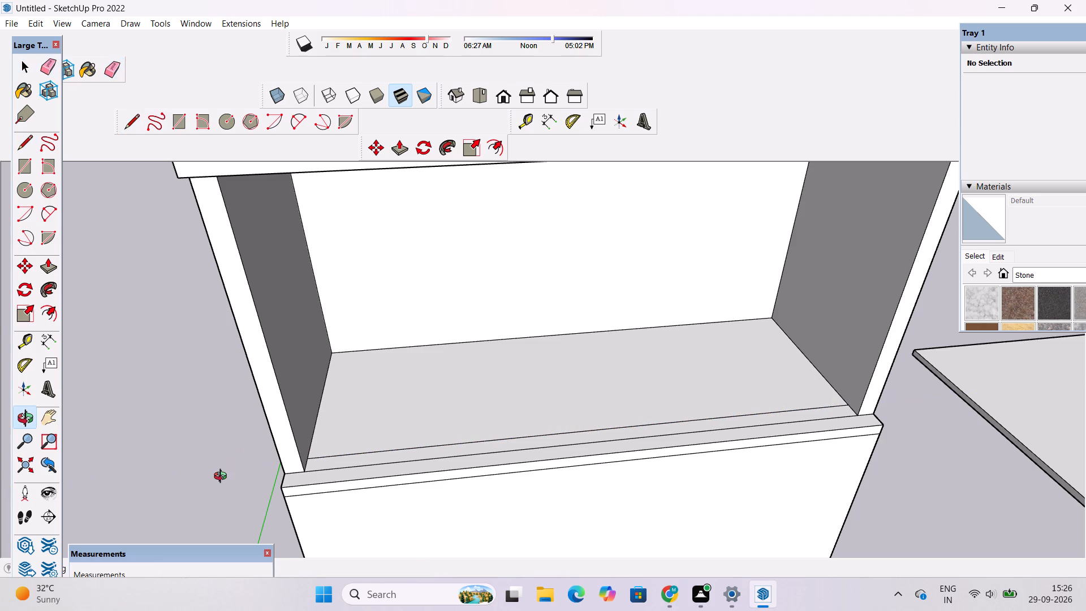
scroll(223, 477, "down", 4)
left_click_drag(346, 505, 287, 523, "shift")
scroll(285, 505, "up", 2)
left_click_drag(285, 504, 290, 489)
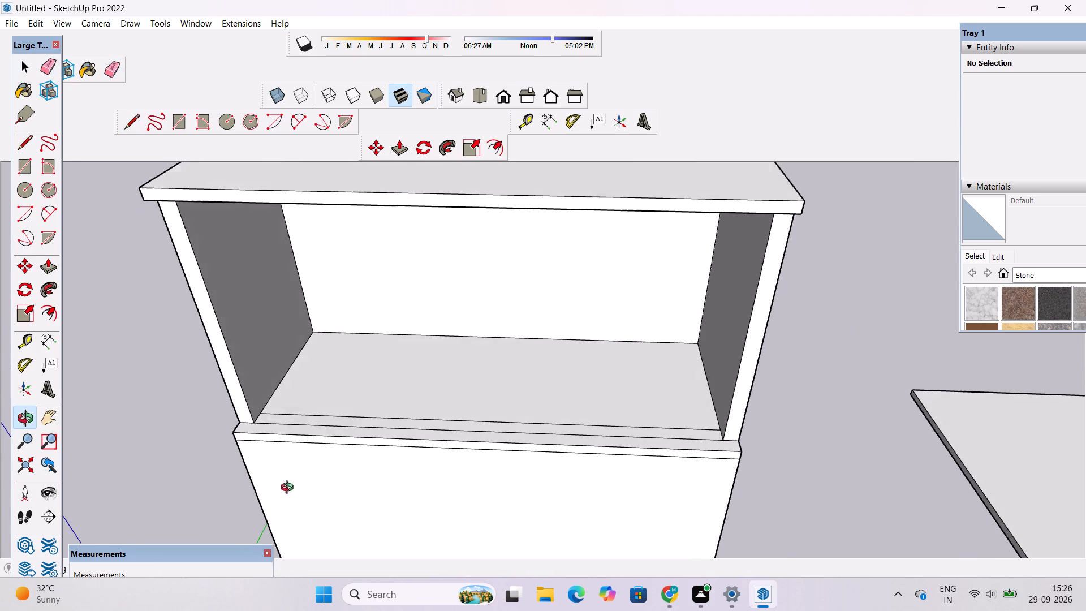
left_click_drag(290, 489, 292, 482)
left_click_drag(325, 439, 310, 457, "shift")
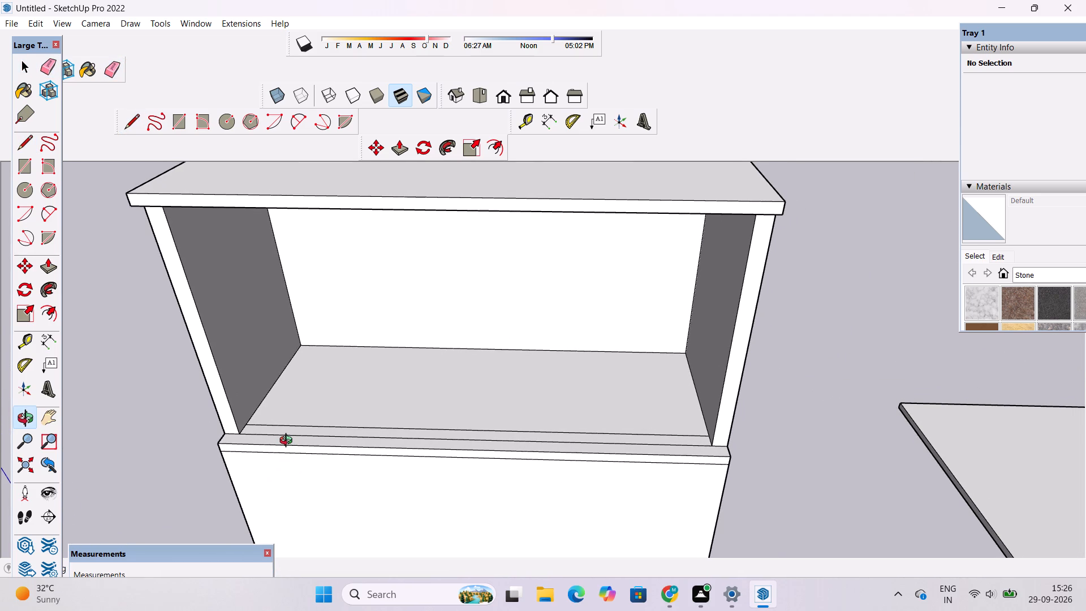
scroll(288, 444, "down", 2)
left_click_drag(320, 444, 322, 468)
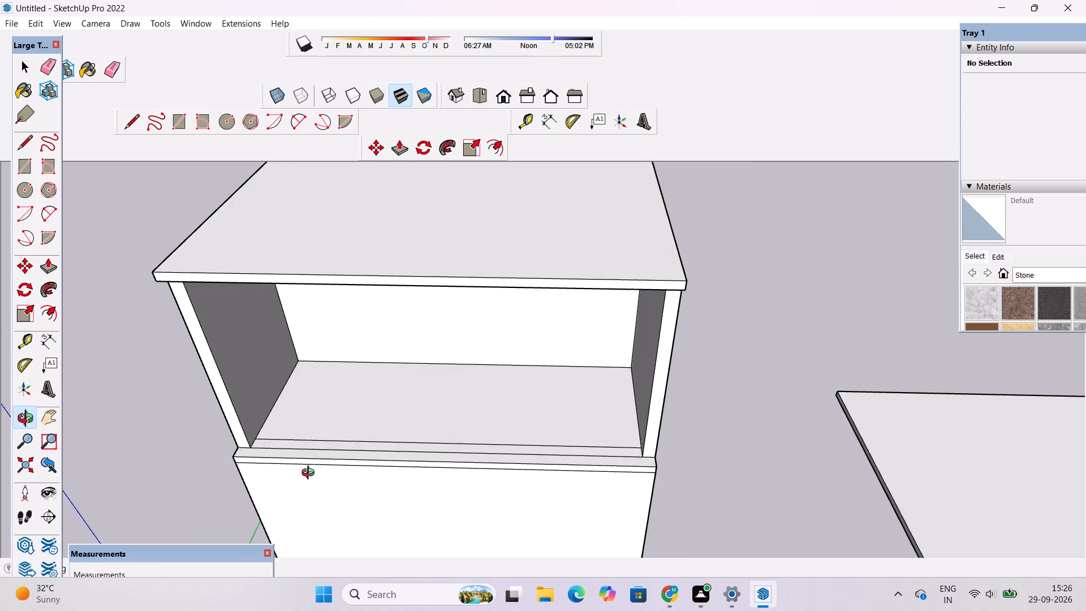
scroll(303, 476, "up", 2)
left_click_drag(291, 467, 333, 471, "shift")
scroll(337, 470, "up", 4)
left_click_drag(316, 465, 355, 459)
left_click_drag(350, 465, 351, 465, "shift")
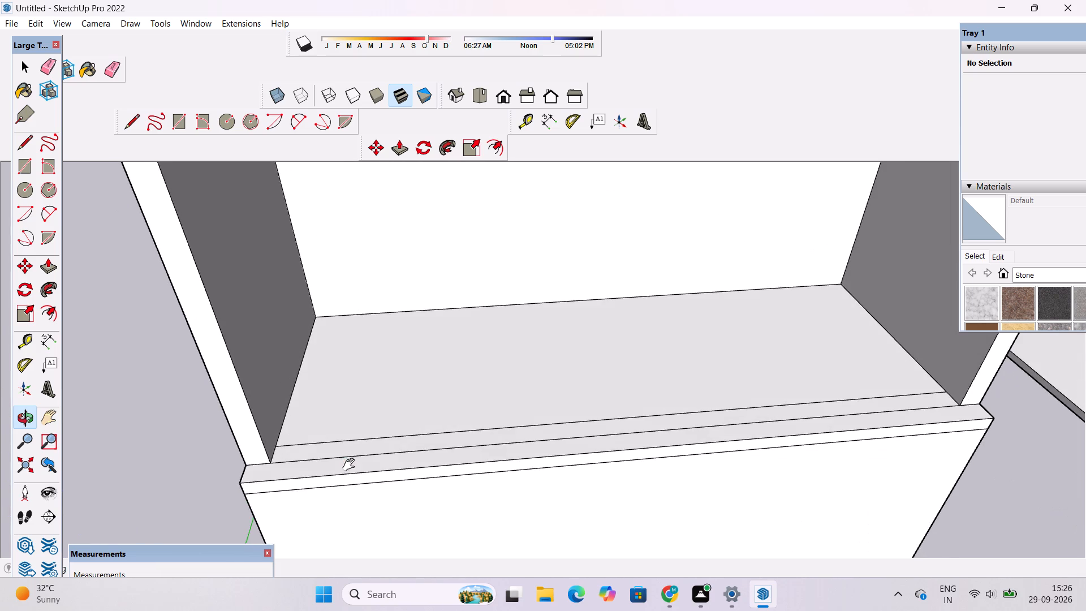
left_click_drag(351, 465, 394, 474, "shift")
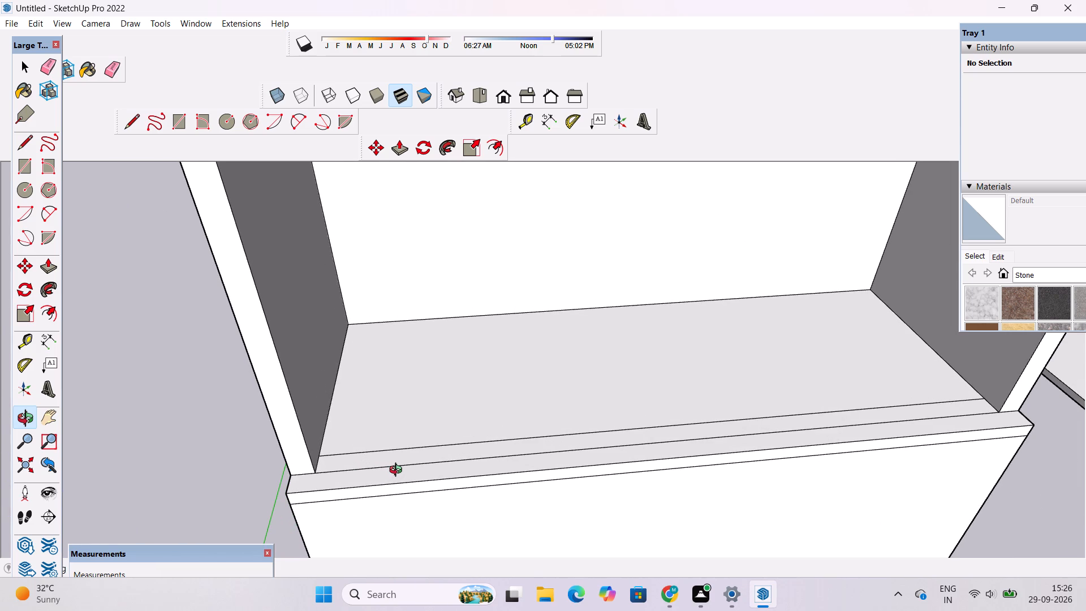
left_click_drag(403, 487, 398, 466)
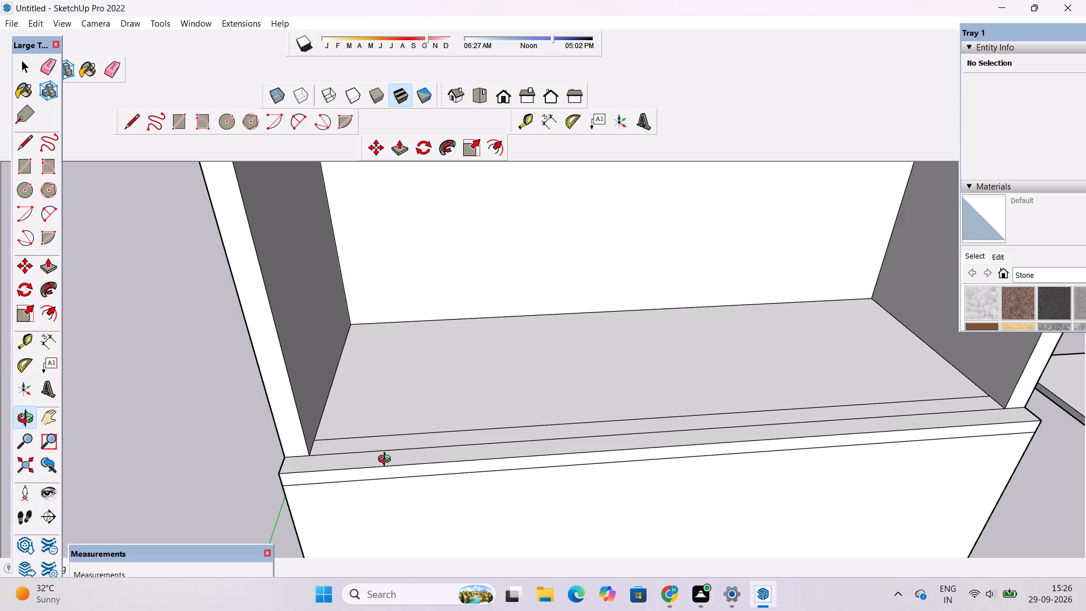
scroll(387, 461, "down", 3)
left_click_drag(388, 471, 357, 455, "shift")
left_click_drag(354, 457, 354, 469)
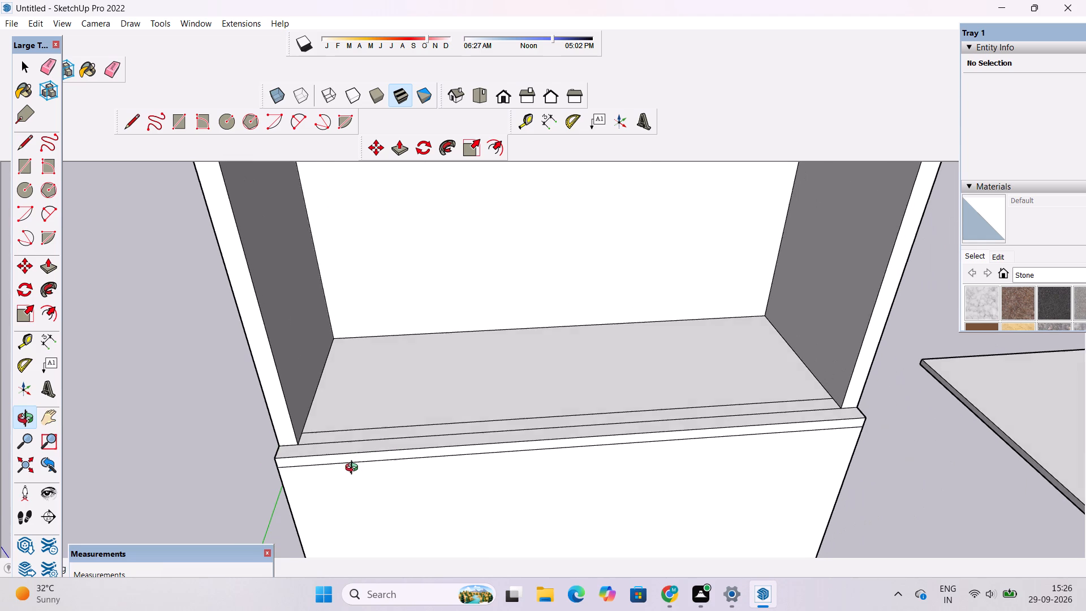
left_click_drag(354, 469, 354, 477)
left_click_drag(360, 477, 361, 463, "shift")
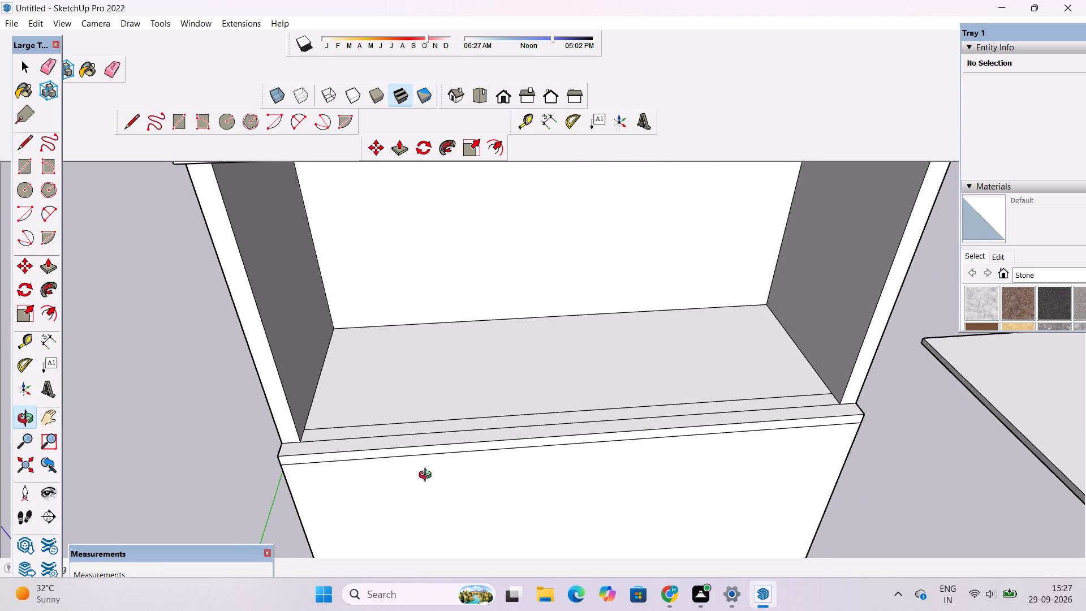
scroll(428, 477, "down", 4)
scroll(428, 486, "up", 4)
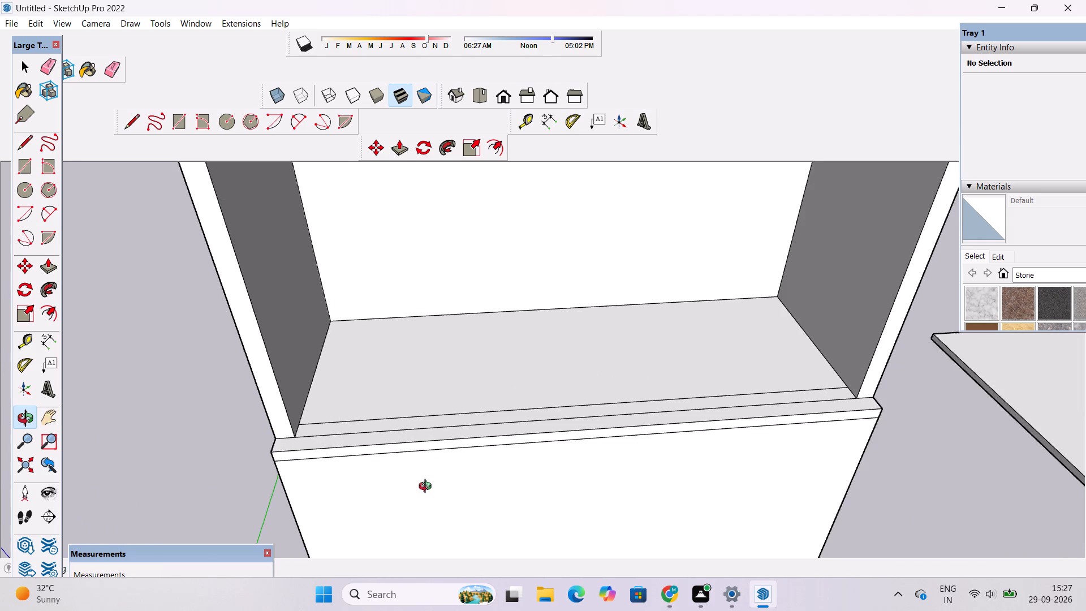
left_click_drag(446, 502, 455, 467)
scroll(428, 404, "up", 4)
left_click_drag(425, 408, 420, 448)
left_click_drag(419, 449, 355, 447, "shift")
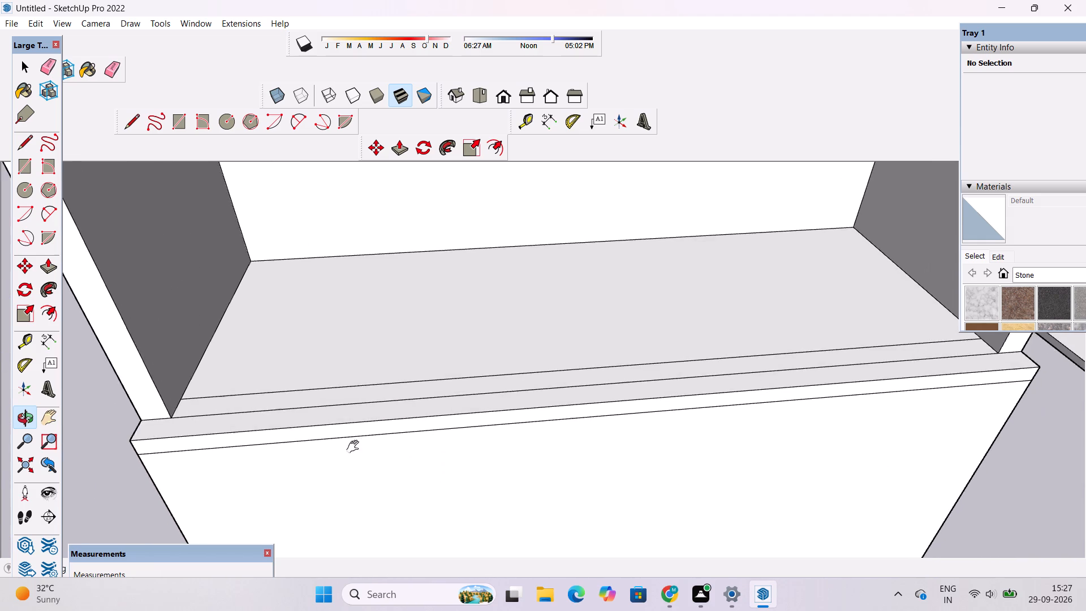
scroll(355, 446, "down", 5)
left_click_drag(315, 457, 330, 503)
scroll(330, 497, "up", 2, "shift")
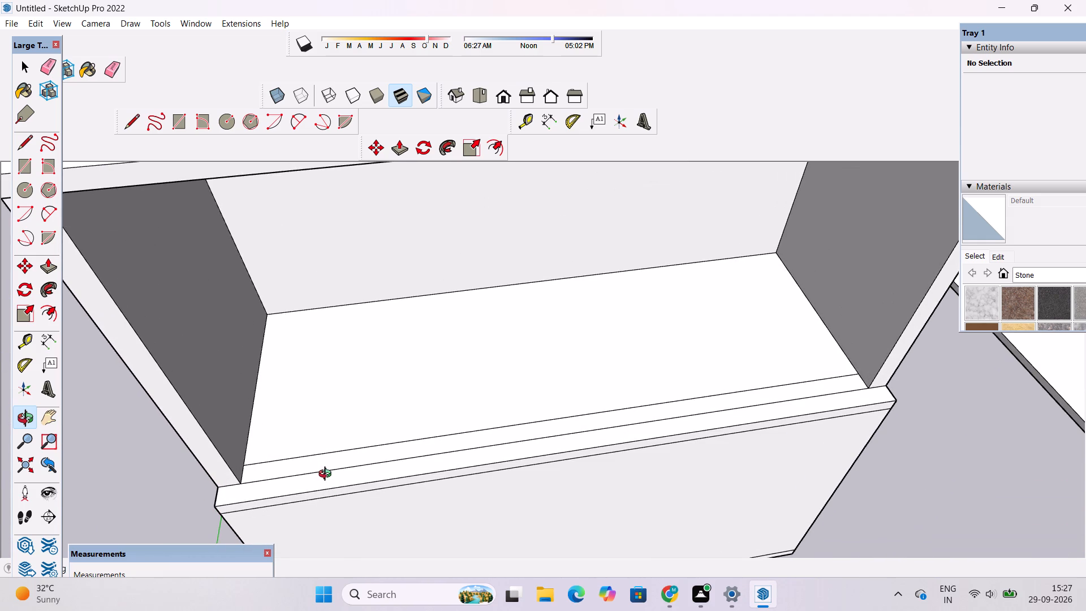
scroll(327, 461, "down", 1)
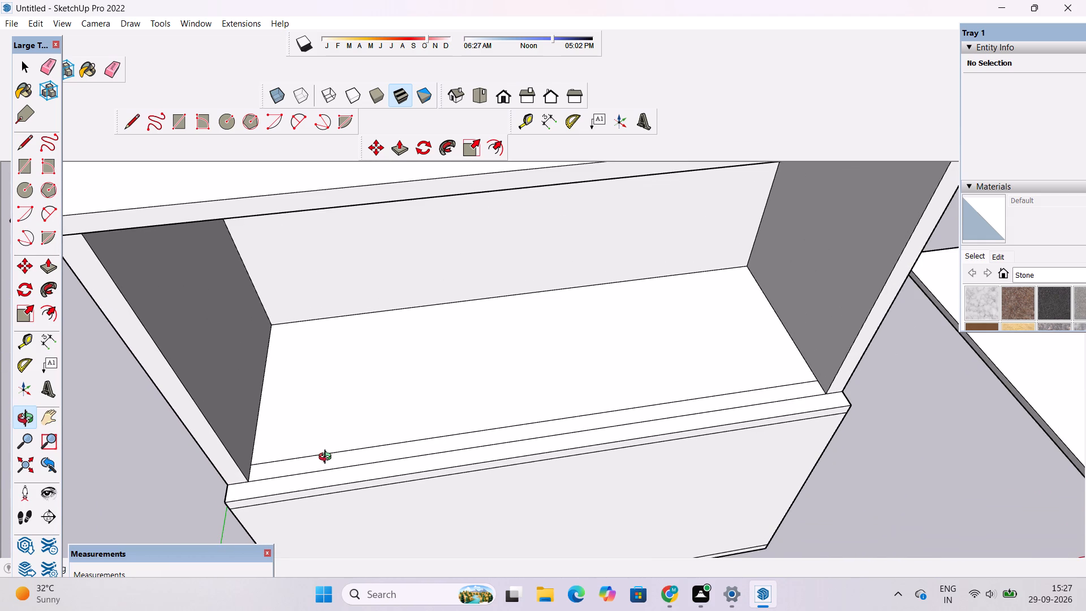
scroll(328, 457, "down", 4)
scroll(328, 457, "up", 4)
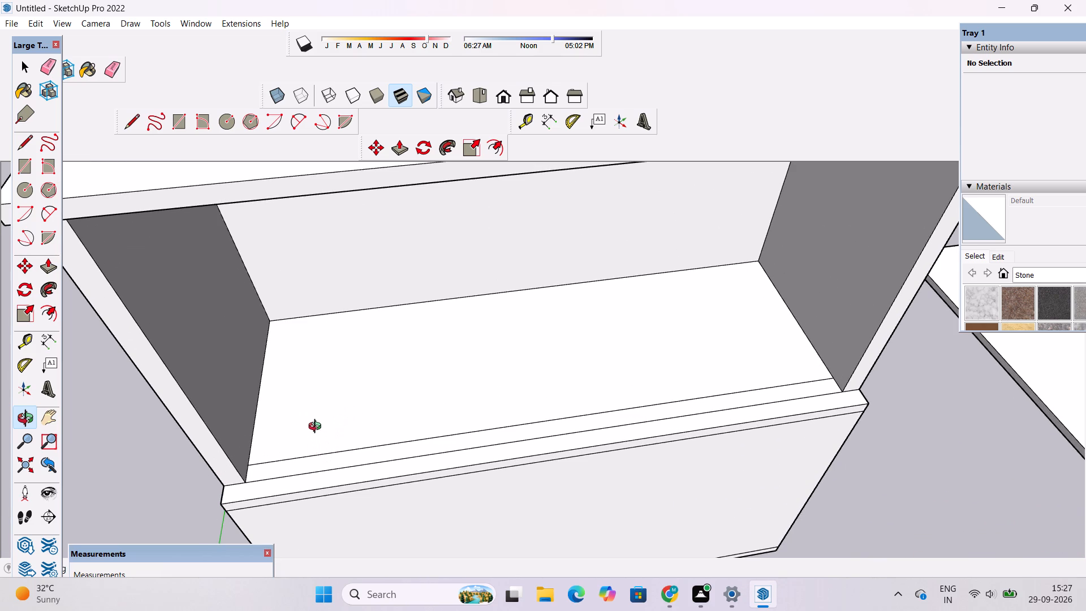
scroll(287, 407, "down", 6)
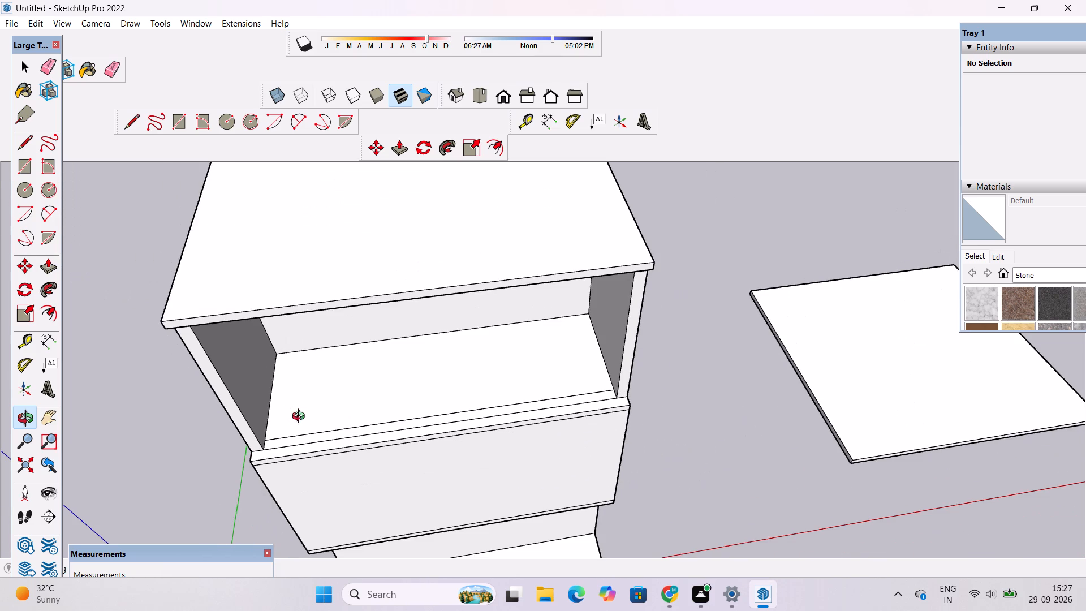
left_click_drag(328, 433, 321, 411)
left_click_drag(319, 445, 302, 375)
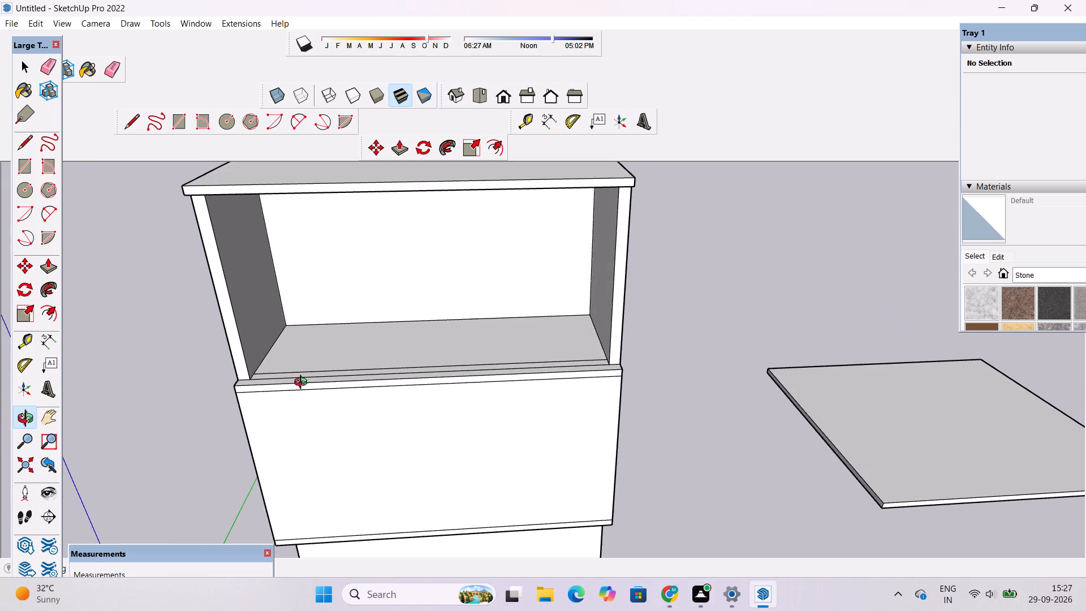
left_click_drag(311, 405, 305, 485)
scroll(304, 477, "up", 3)
left_click_drag(301, 470, 226, 455)
left_click_drag(278, 428, 279, 492, "shift")
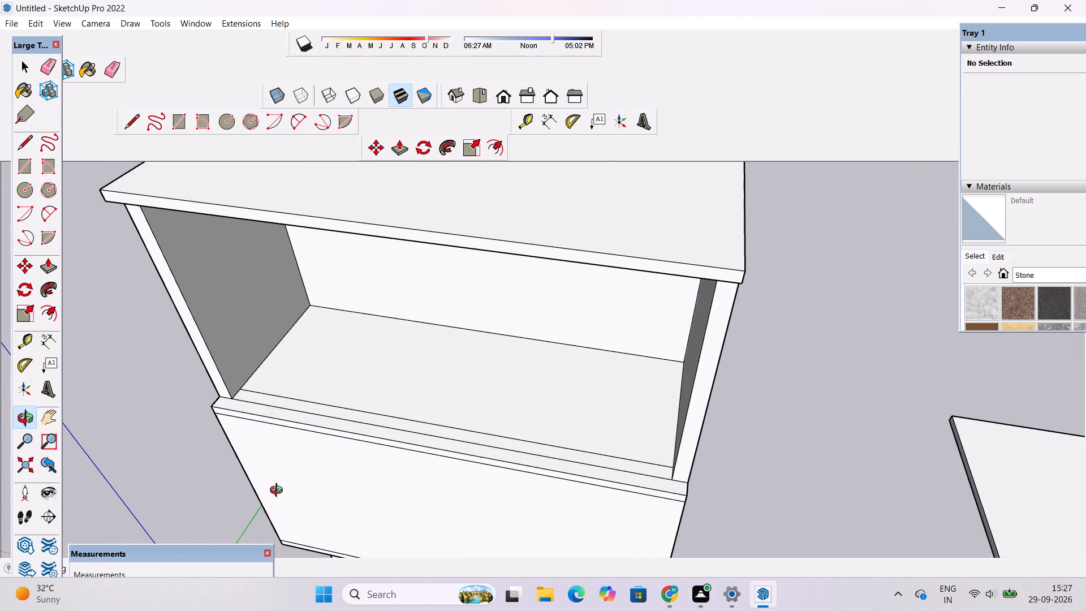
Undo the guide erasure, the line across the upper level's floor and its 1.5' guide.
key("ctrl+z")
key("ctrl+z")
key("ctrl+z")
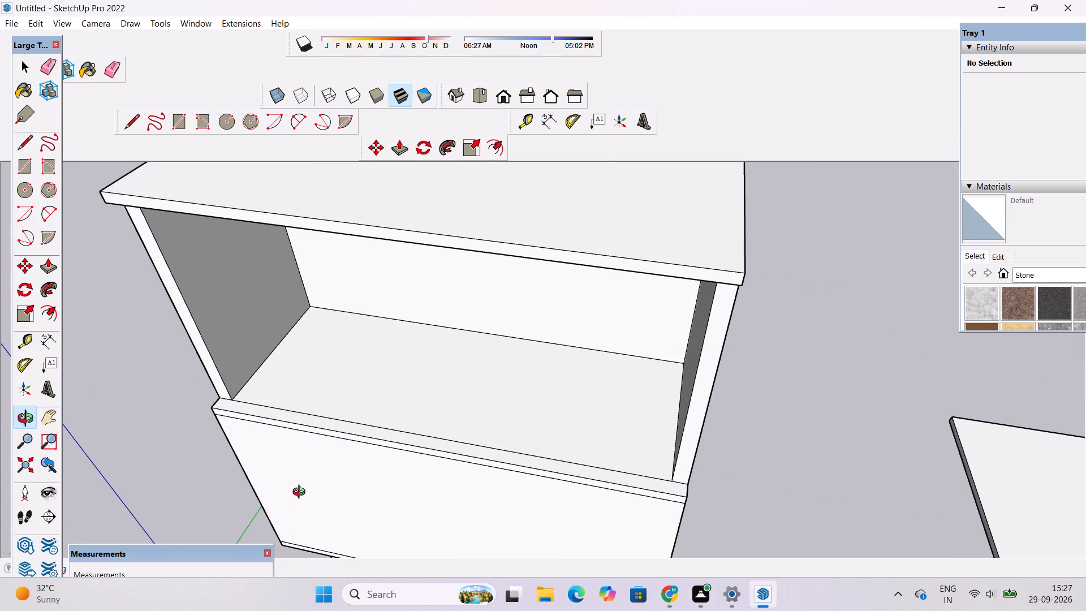
Push/Pull the top face of the narrow ledge along the upper level's open front up 2'.
left_click_drag(303, 493, 320, 494)
left_click_drag(321, 494, 378, 474)
left_click_drag(377, 483, 376, 506, "shift")
left_click_drag(374, 509, 373, 485)
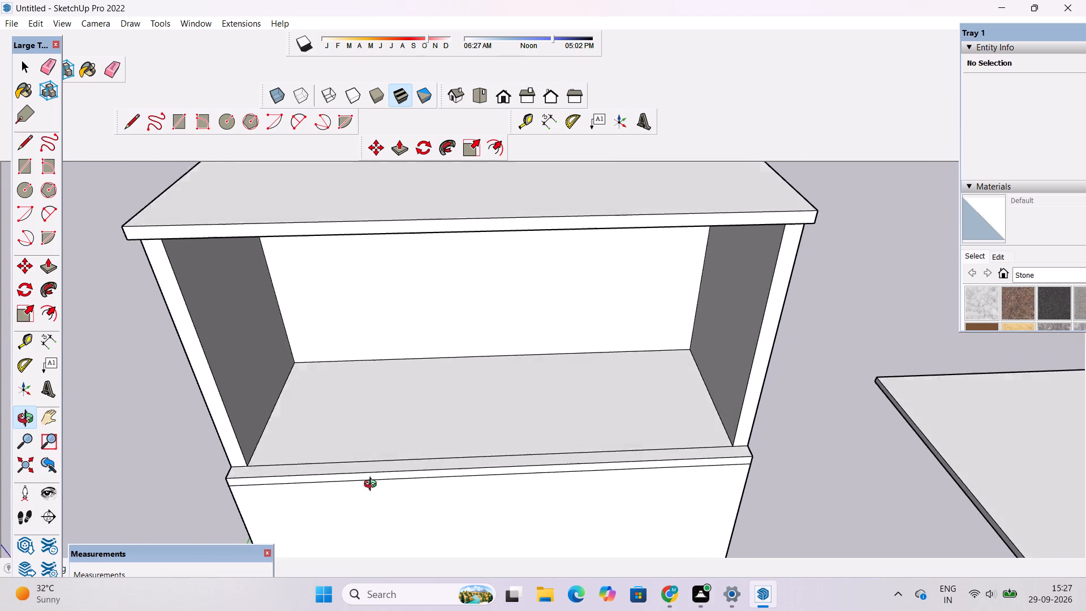
left_click_drag(373, 485, 373, 485)
left_click_drag(373, 485, 308, 484, "shift")
scroll(312, 481, "up", 2)
left_click_drag(314, 480, 314, 492)
left_click(315, 494, "shift")
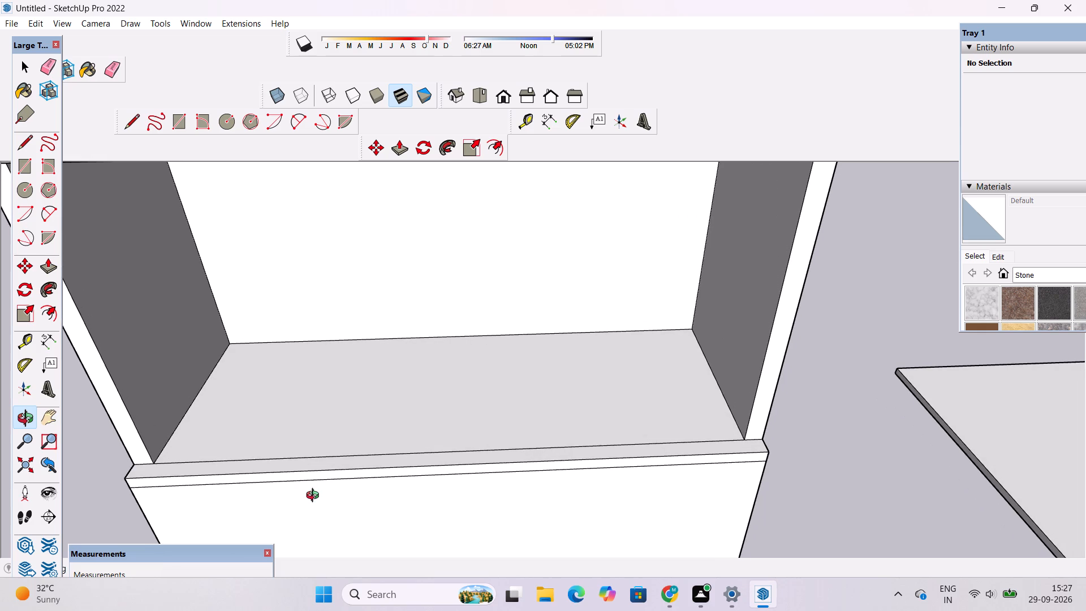
key("p")
left_click(326, 462)
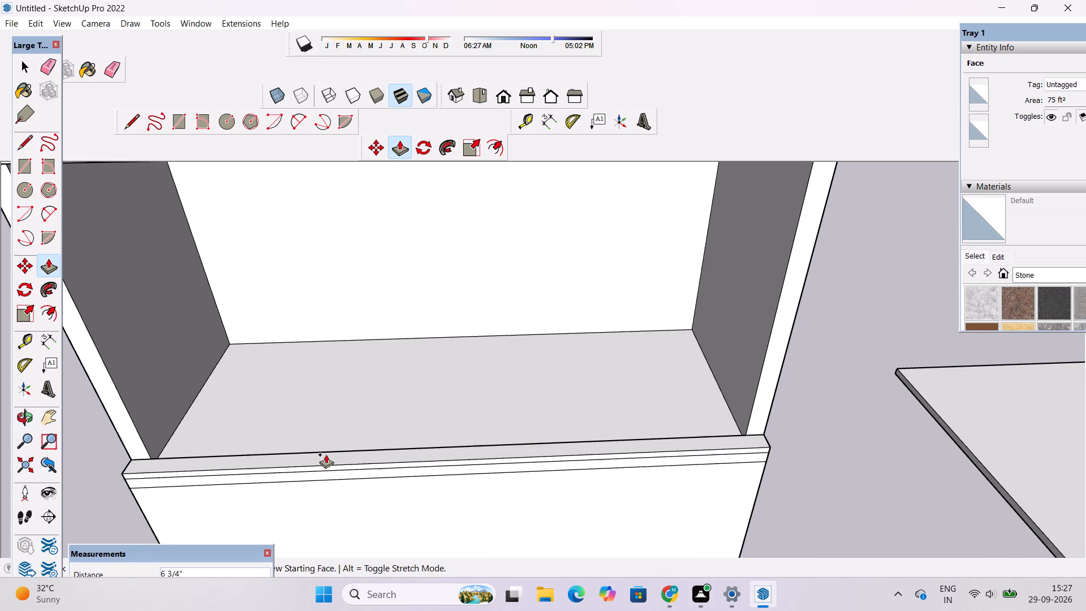
scroll(326, 454, "down", 5)
scroll(326, 444, "up", 1)
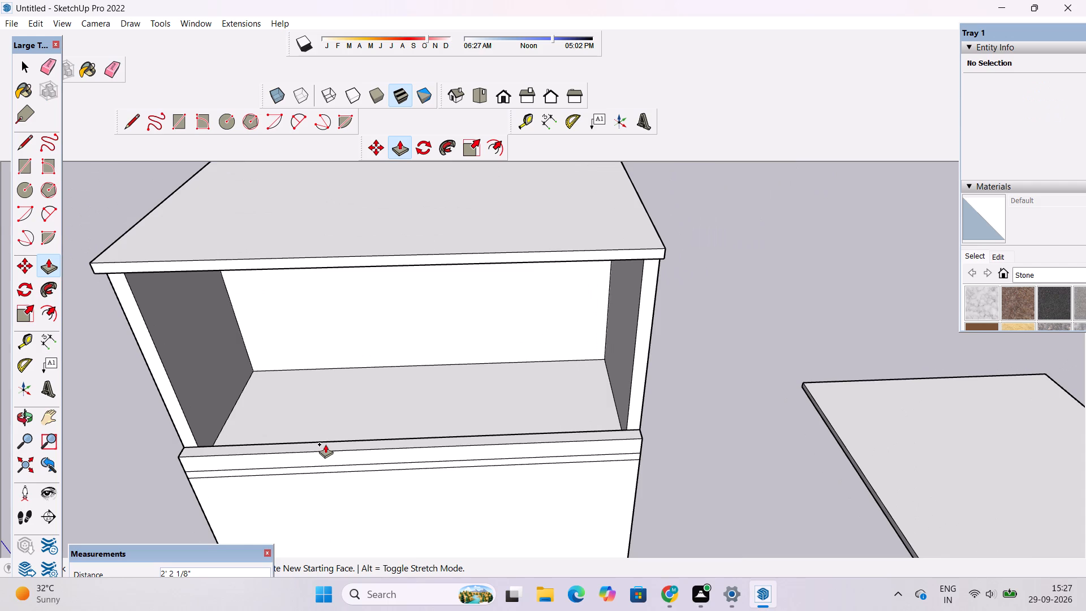
type("2'")
key("Return")
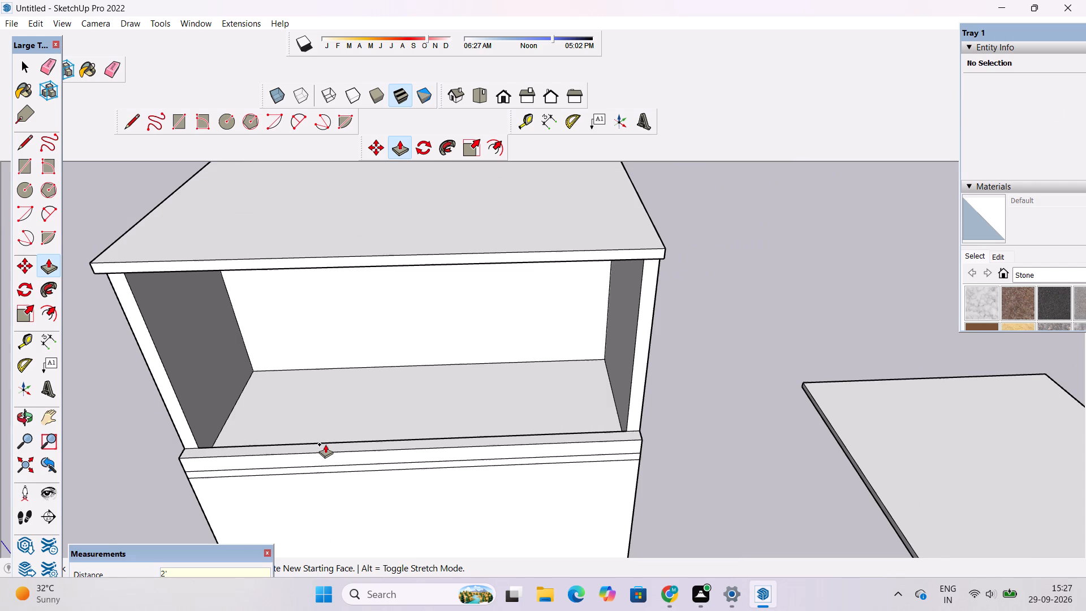
Examine the raised front ledge, the upper level's opening and the roof slab from several angles and distances.
key("o")
scroll(355, 466, "down", 4)
left_click_drag(344, 493, 339, 449)
left_click_drag(339, 448, 332, 490, "shift")
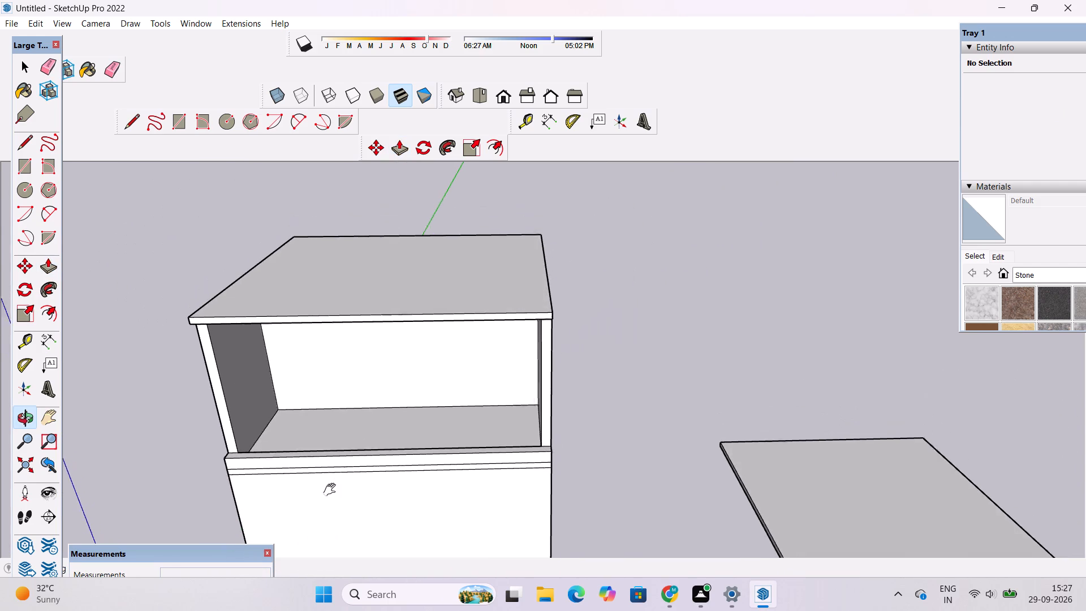
left_click_drag(332, 490, 331, 492, "shift")
scroll(317, 515, "up", 1)
left_click_drag(317, 515, 318, 489)
scroll(318, 463, "up", 1)
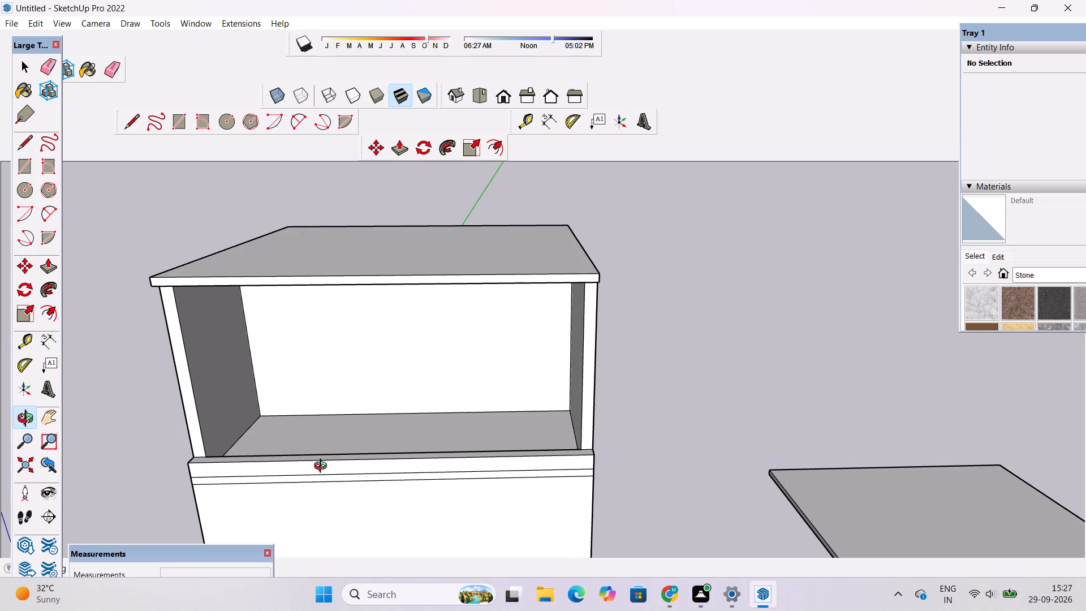
scroll(323, 467, "down", 3)
left_click_drag(408, 477, 376, 521)
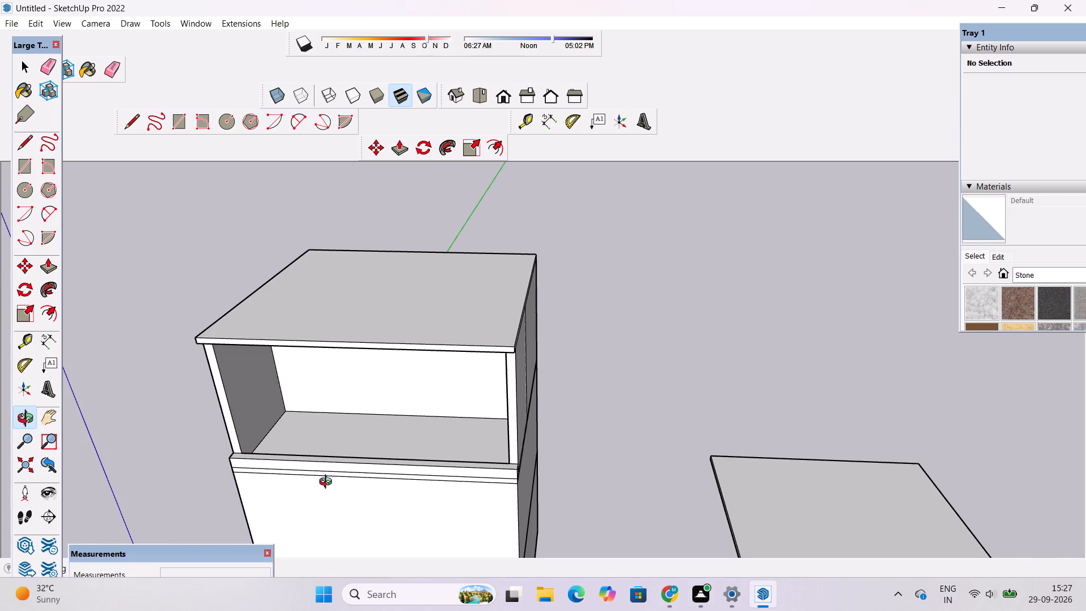
scroll(337, 418, "down", 2)
left_click_drag(354, 406, 412, 437, "shift")
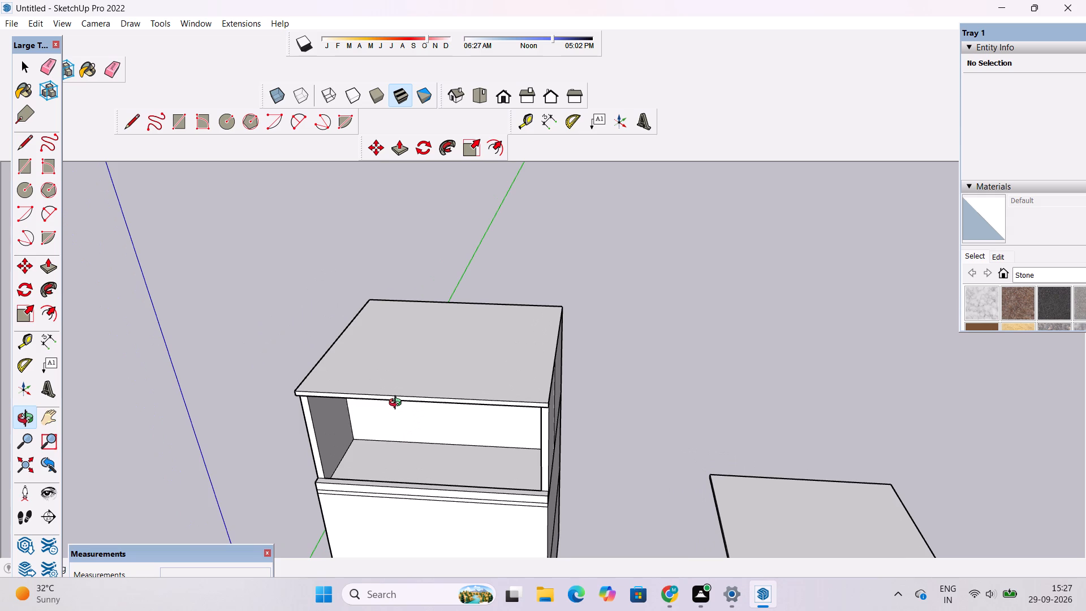
Place a guide line 1.5' inside the left side edge of the roof slab's top face.
left_click_drag(424, 398, 453, 406, "shift")
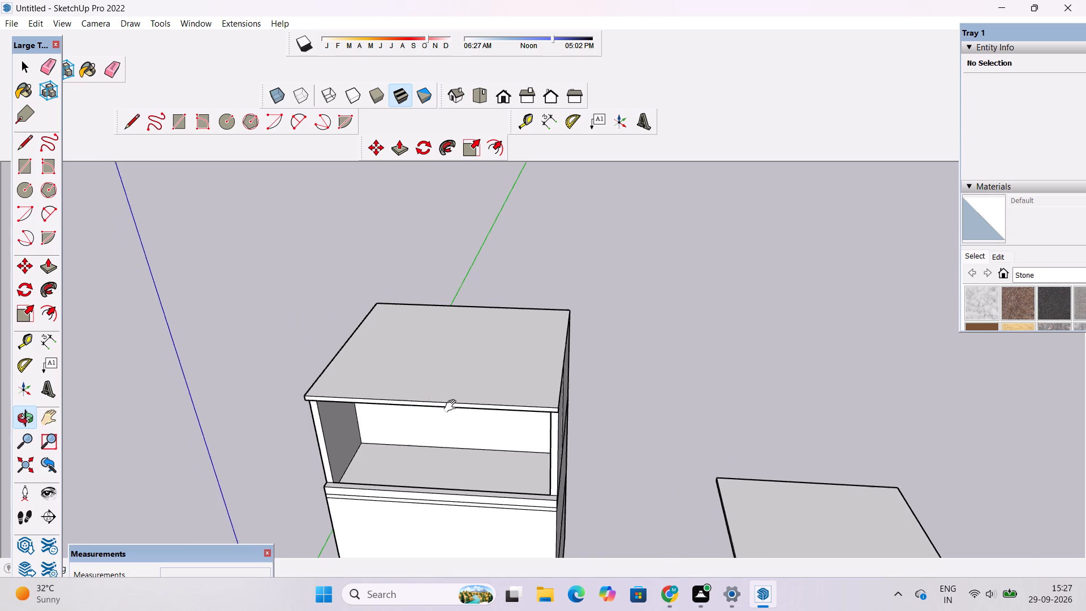
left_click_drag(453, 406, 555, 411, "shift")
left_click_drag(564, 419, 583, 448)
scroll(584, 427, "up", 3)
left_click_drag(554, 424, 548, 424)
left_click_drag(548, 424, 584, 433)
left_click_drag(588, 431, 468, 437)
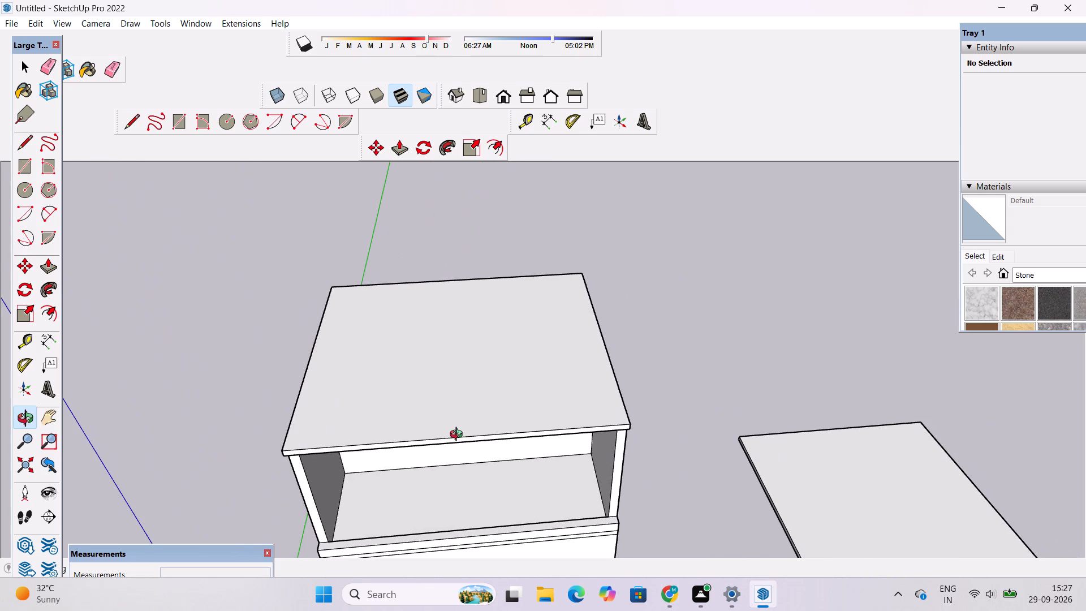
left_click_drag(458, 436, 431, 436)
key("t")
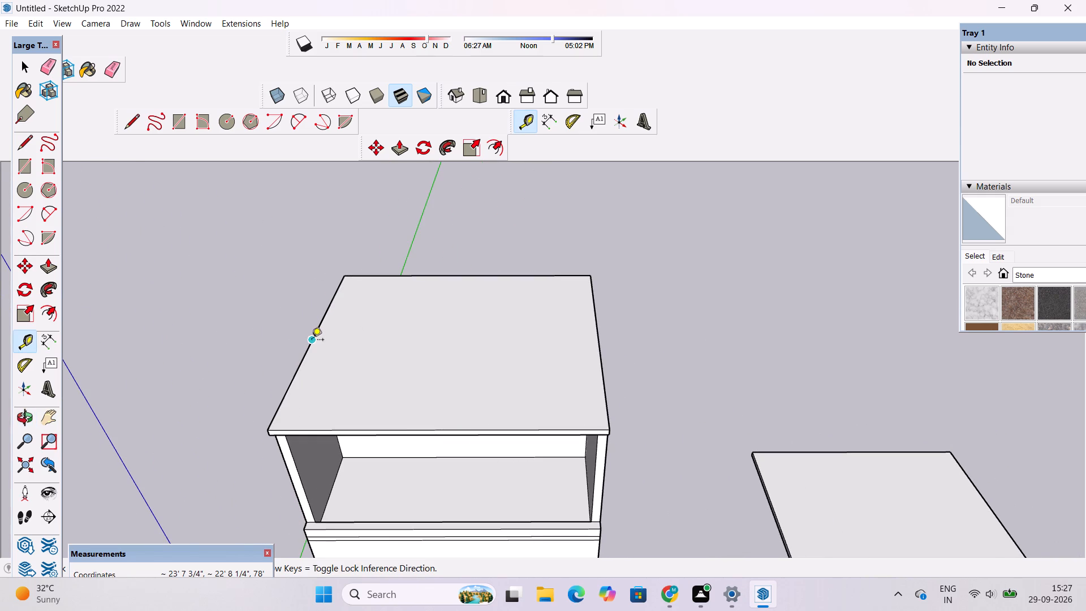
left_click(312, 341)
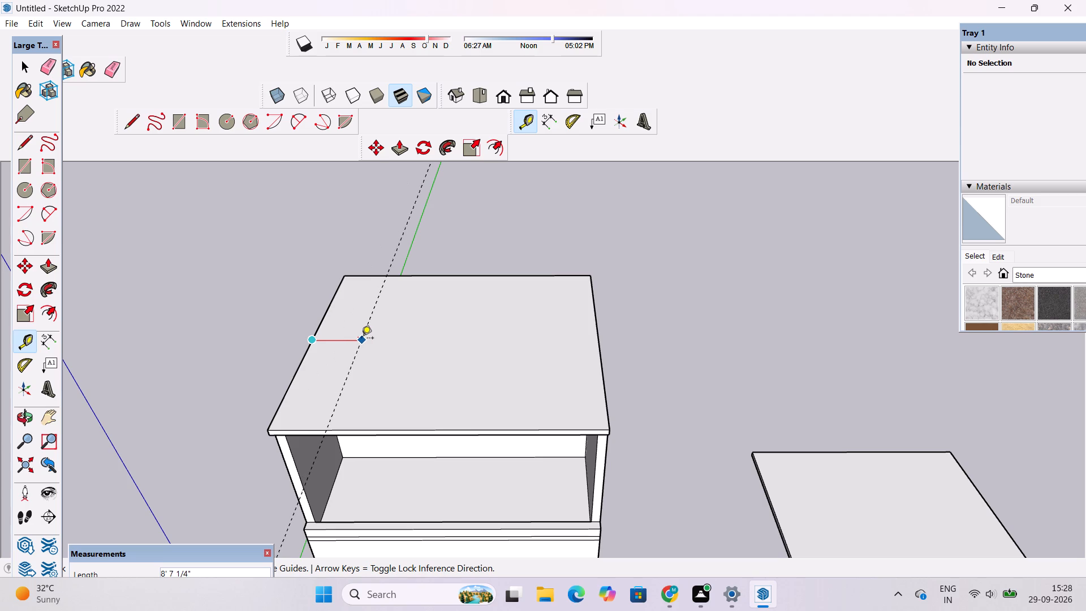
type("1.")
type("5'")
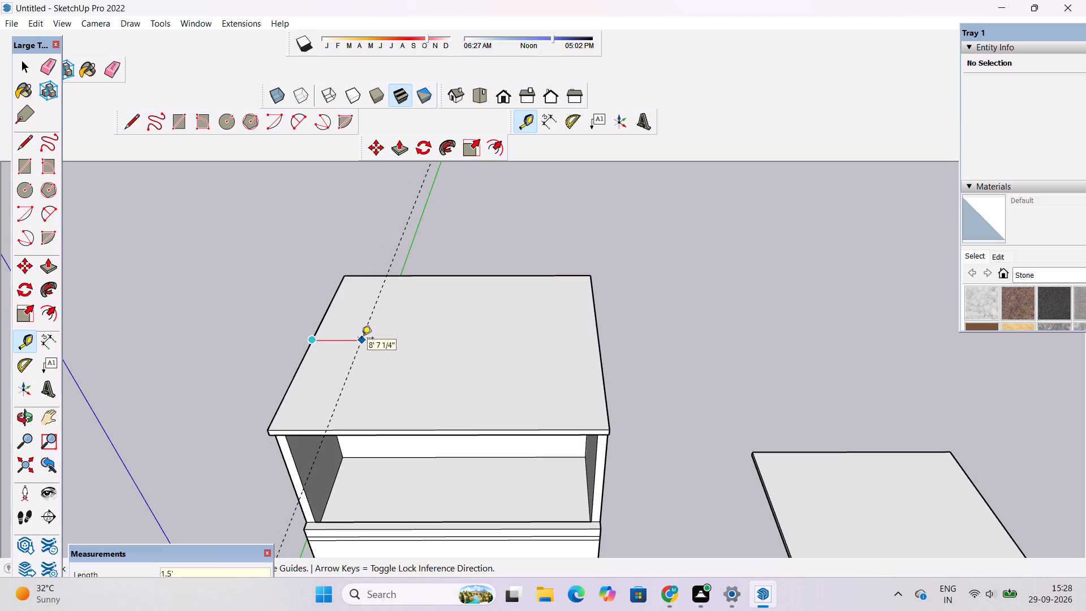
key("Return")
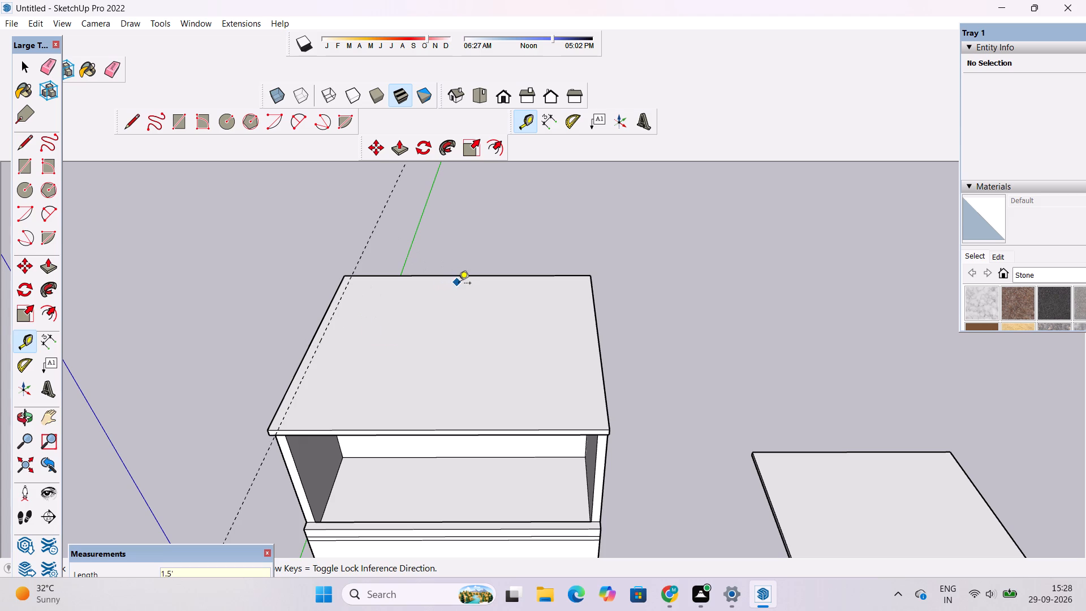
Place guide lines 1.5' inside the back edge and the right side edge of the roof slab's top face.
scroll(459, 284, "up", 2)
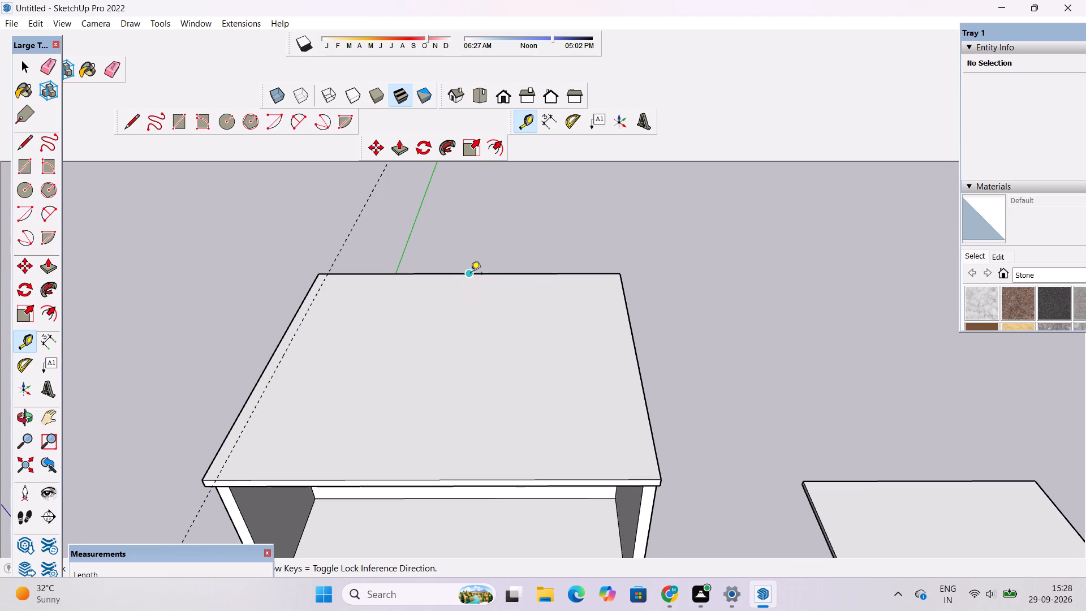
left_click(471, 274)
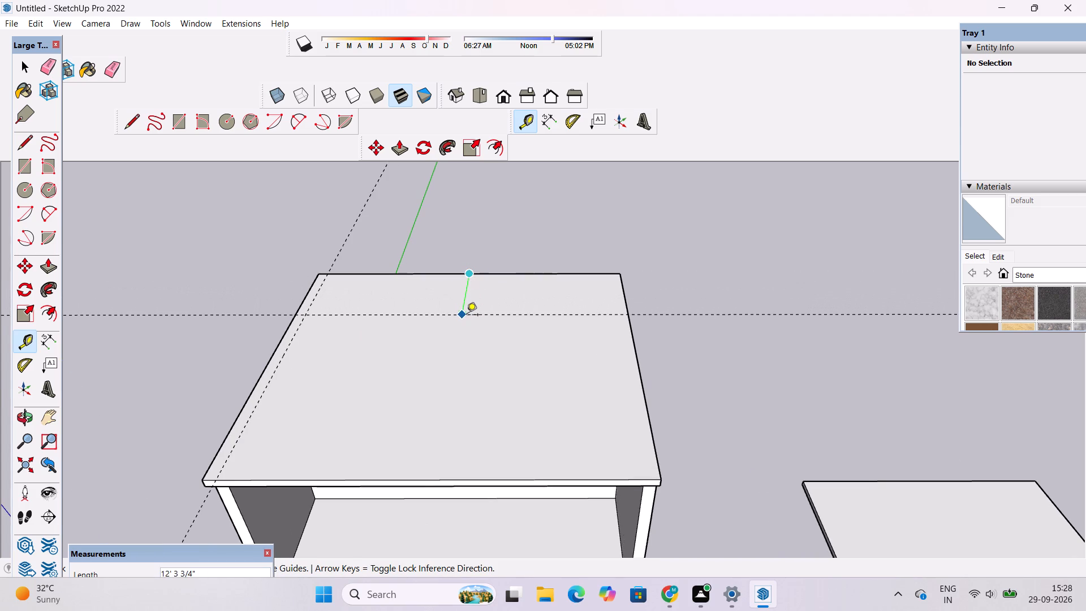
type("1.5'")
key("Return")
scroll(395, 356, "down", 4)
scroll(386, 372, "up", 3)
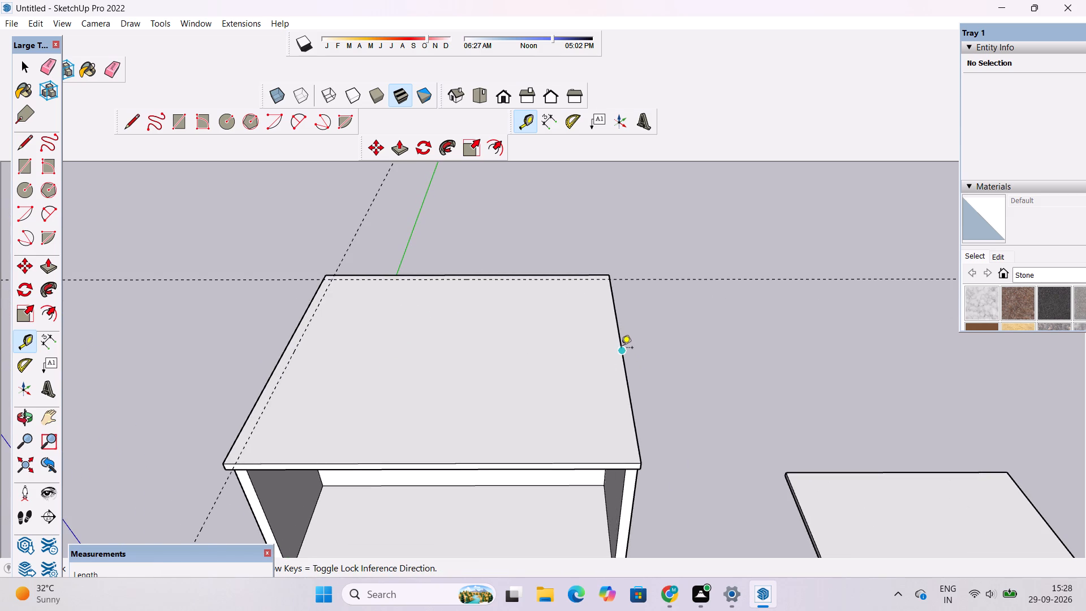
left_click(620, 352)
type("1.5'")
key("Return")
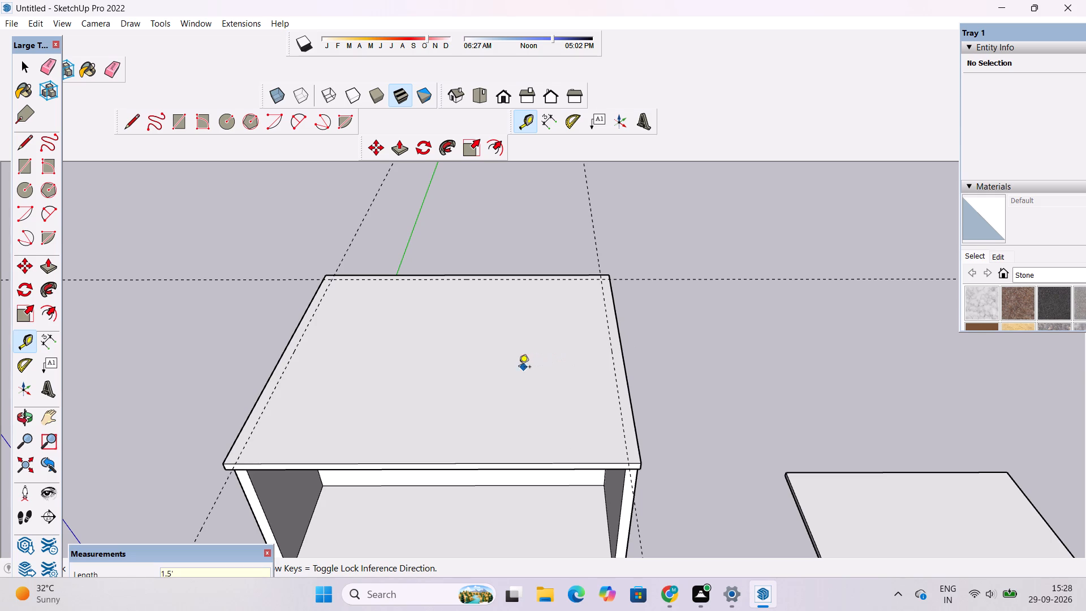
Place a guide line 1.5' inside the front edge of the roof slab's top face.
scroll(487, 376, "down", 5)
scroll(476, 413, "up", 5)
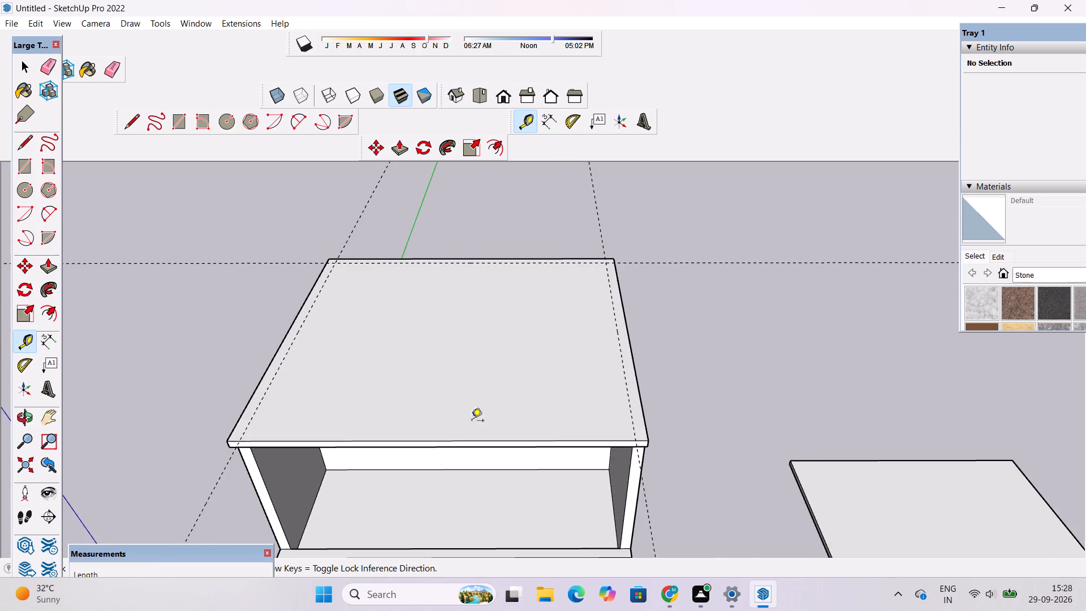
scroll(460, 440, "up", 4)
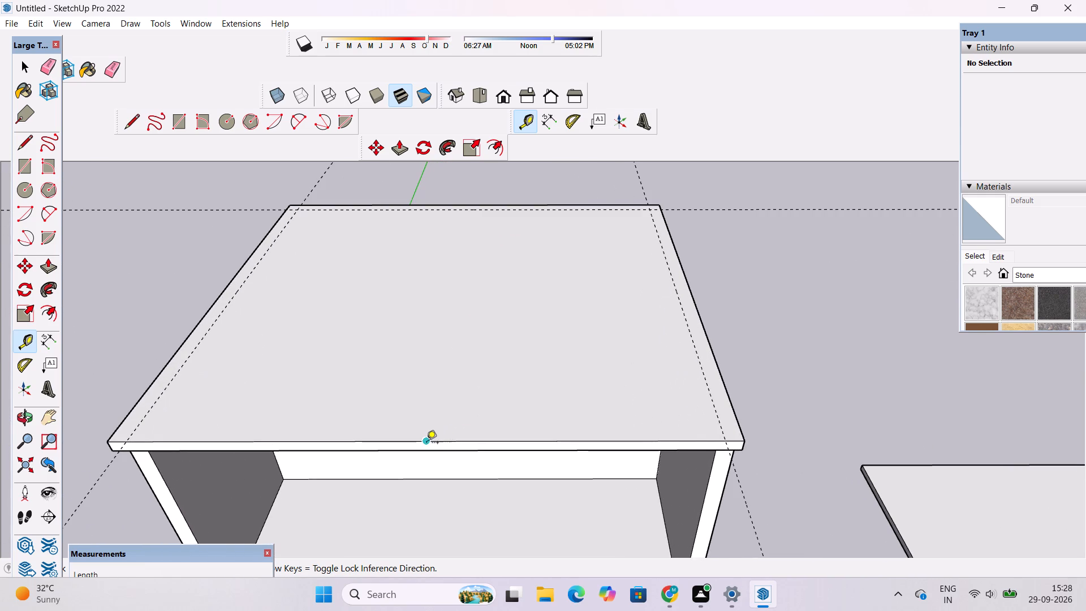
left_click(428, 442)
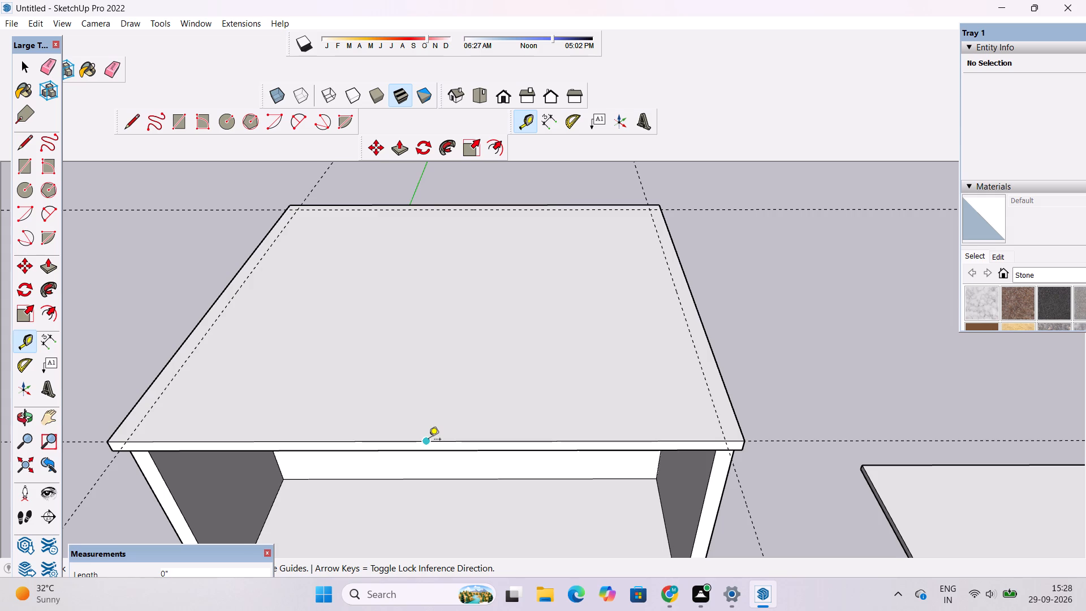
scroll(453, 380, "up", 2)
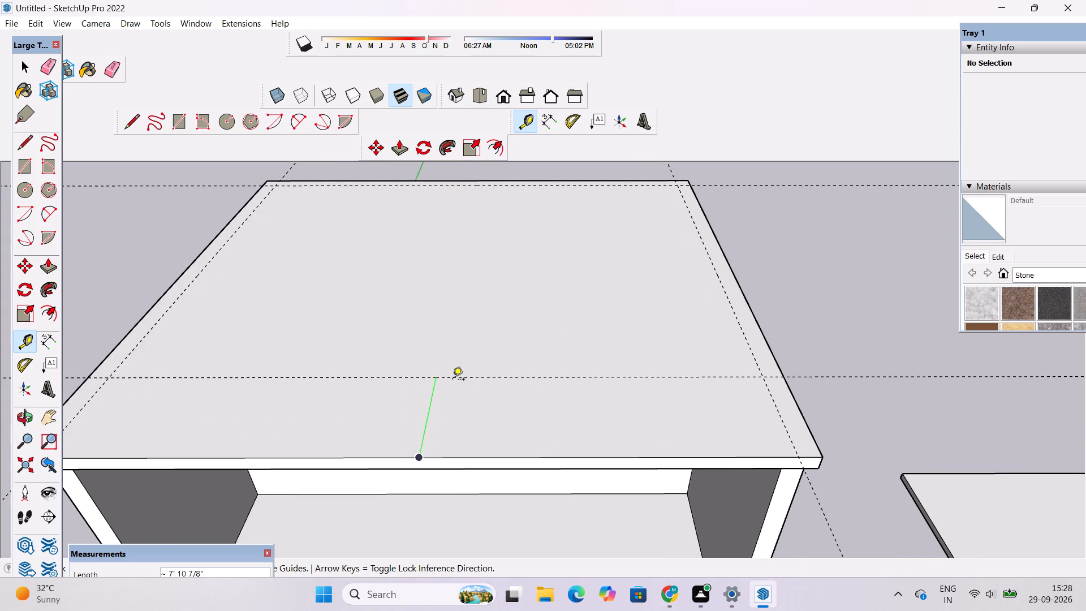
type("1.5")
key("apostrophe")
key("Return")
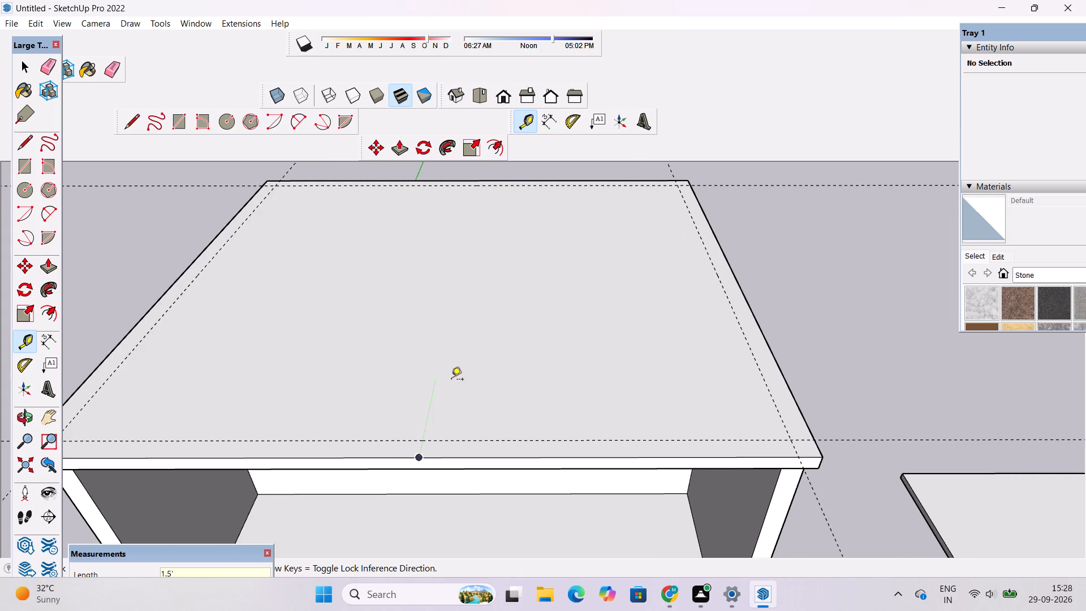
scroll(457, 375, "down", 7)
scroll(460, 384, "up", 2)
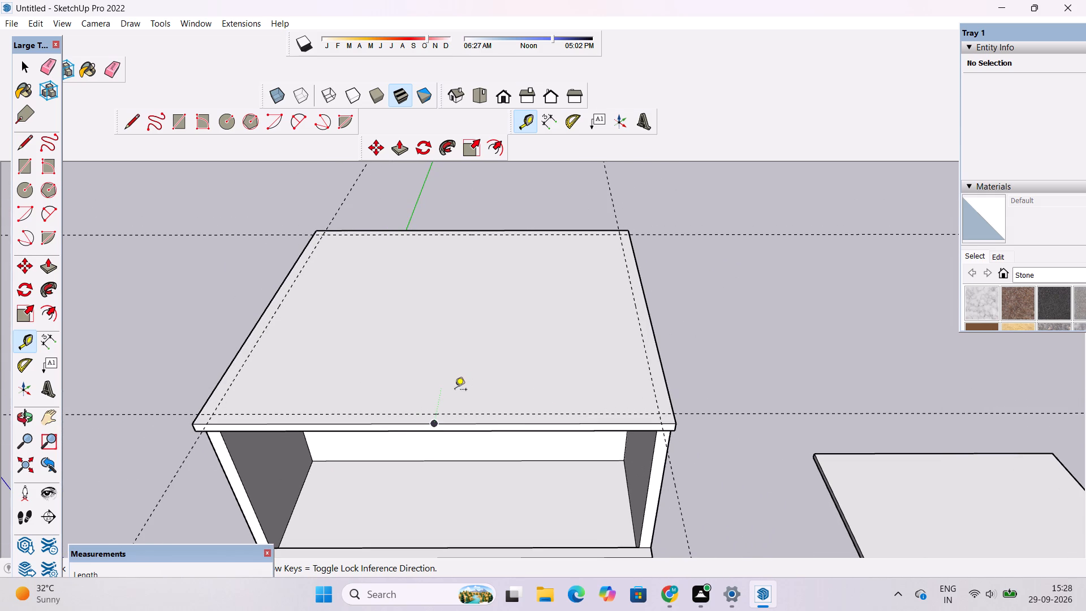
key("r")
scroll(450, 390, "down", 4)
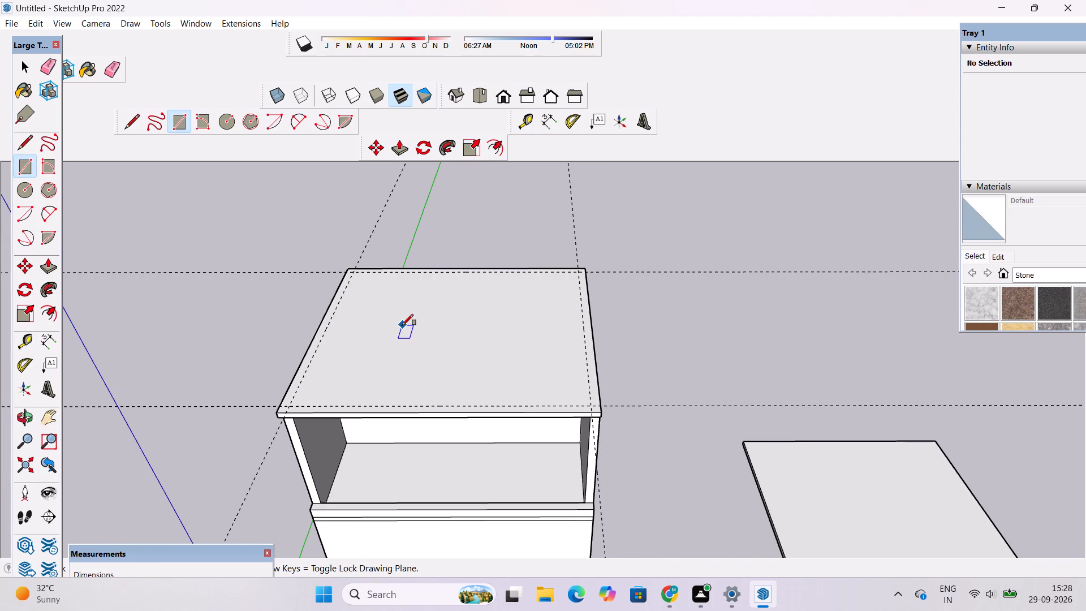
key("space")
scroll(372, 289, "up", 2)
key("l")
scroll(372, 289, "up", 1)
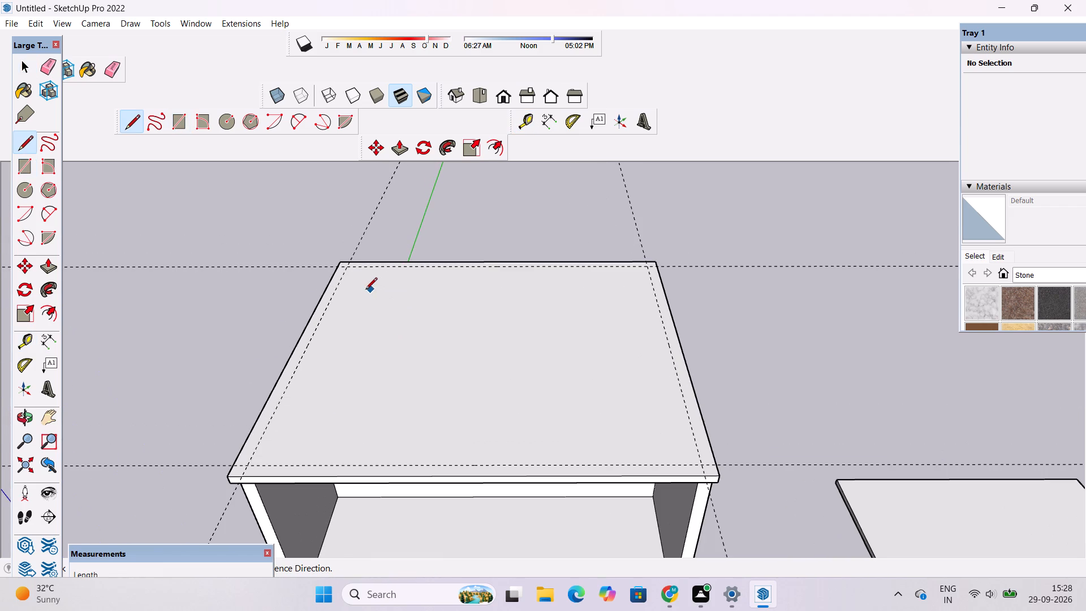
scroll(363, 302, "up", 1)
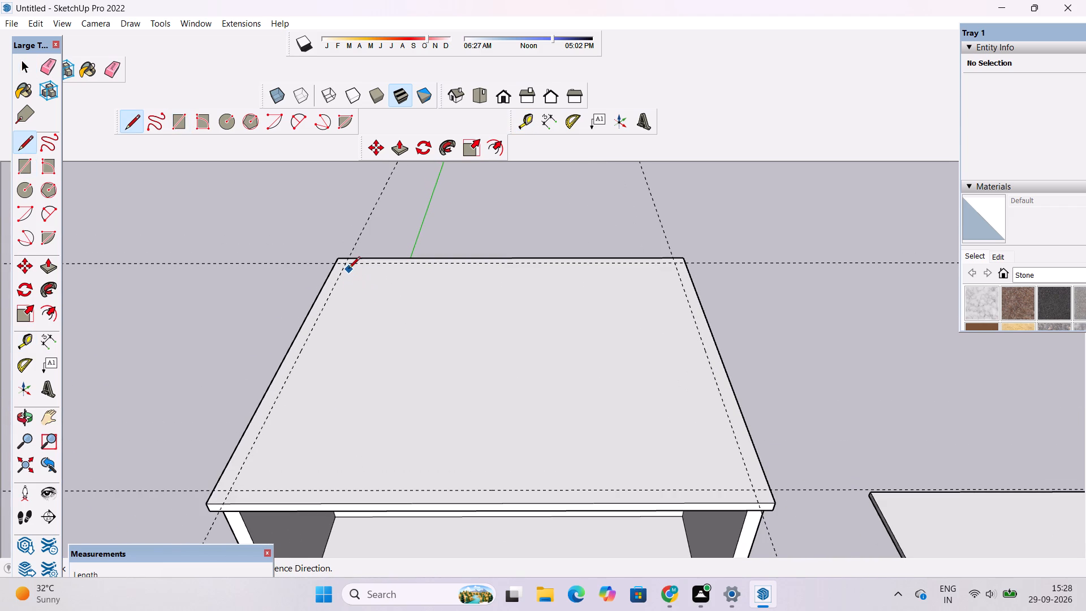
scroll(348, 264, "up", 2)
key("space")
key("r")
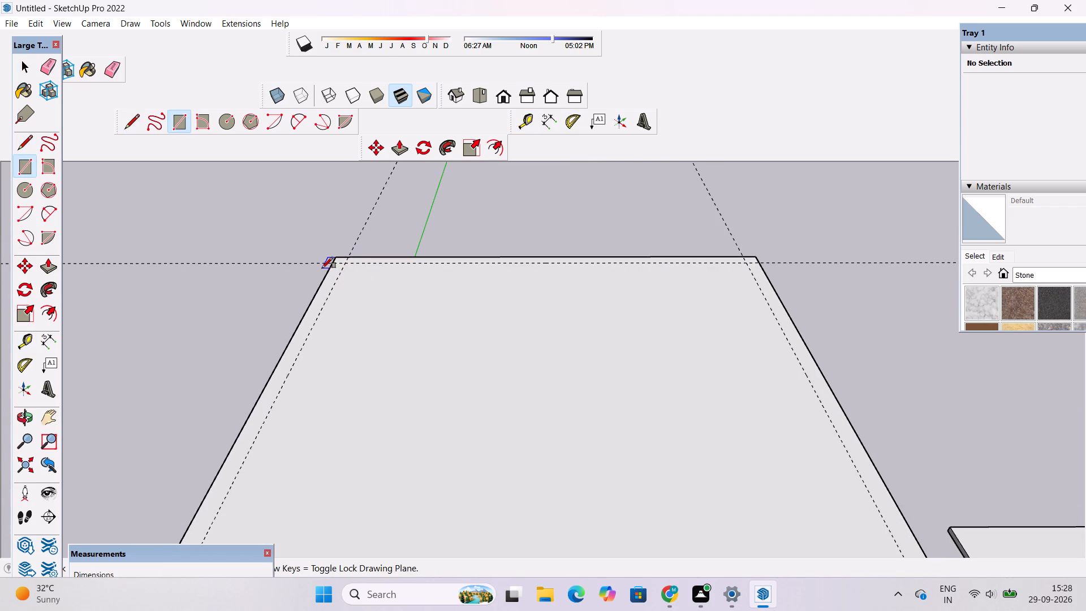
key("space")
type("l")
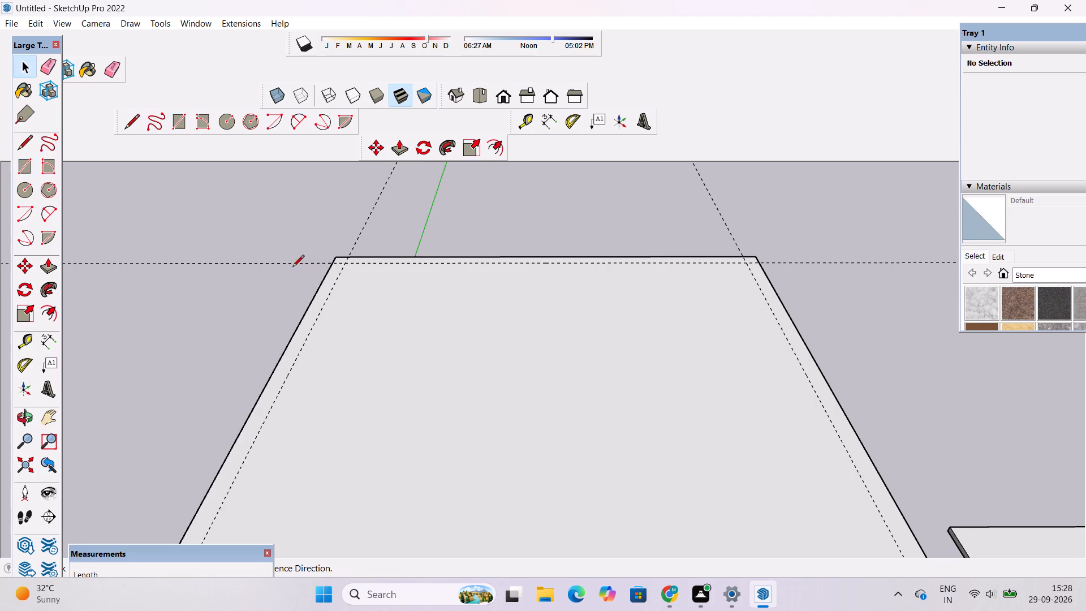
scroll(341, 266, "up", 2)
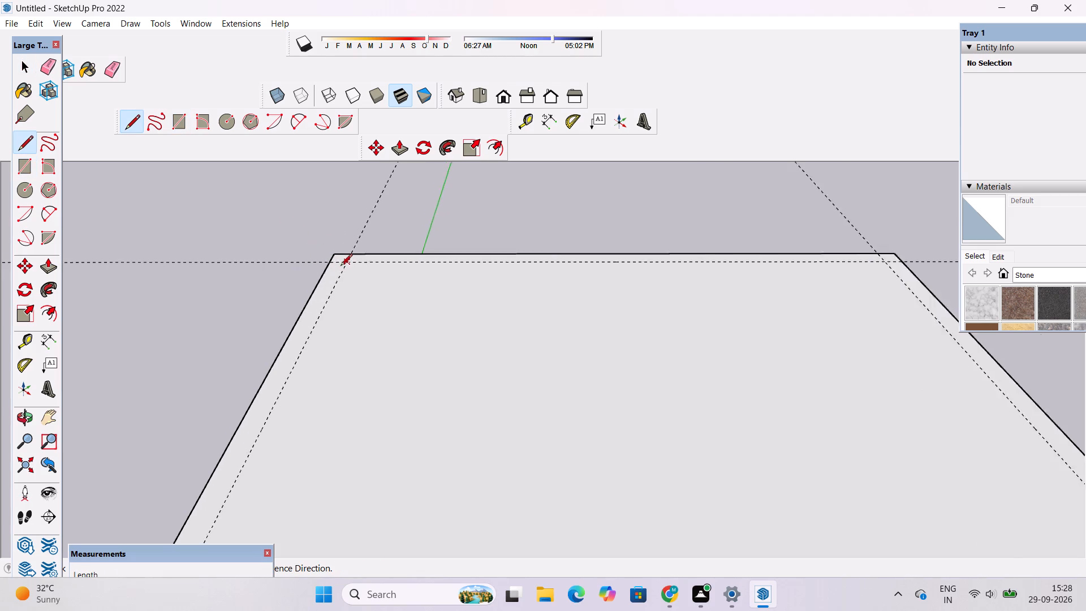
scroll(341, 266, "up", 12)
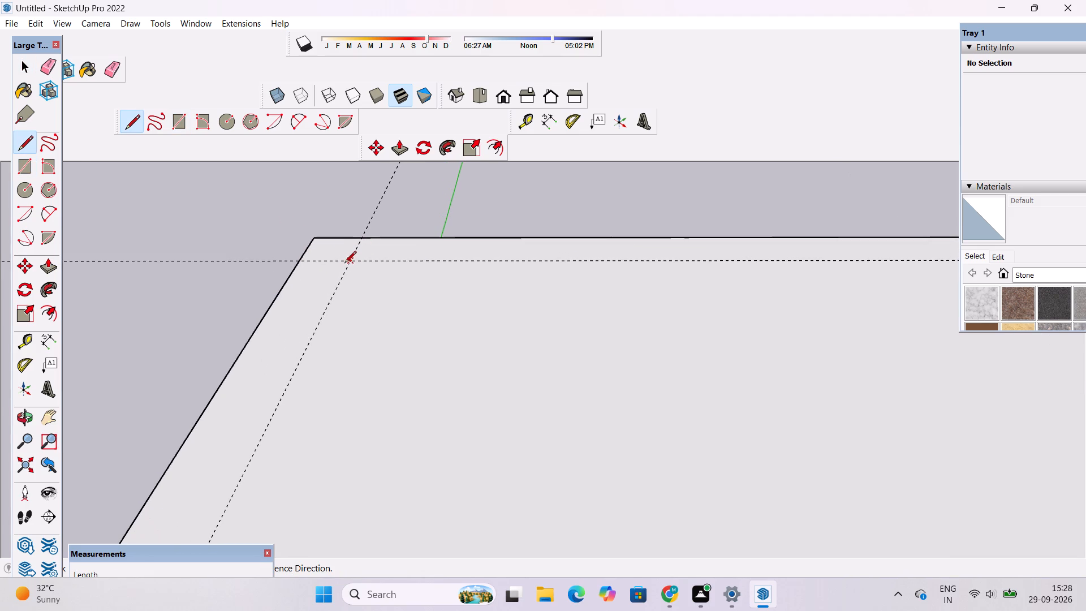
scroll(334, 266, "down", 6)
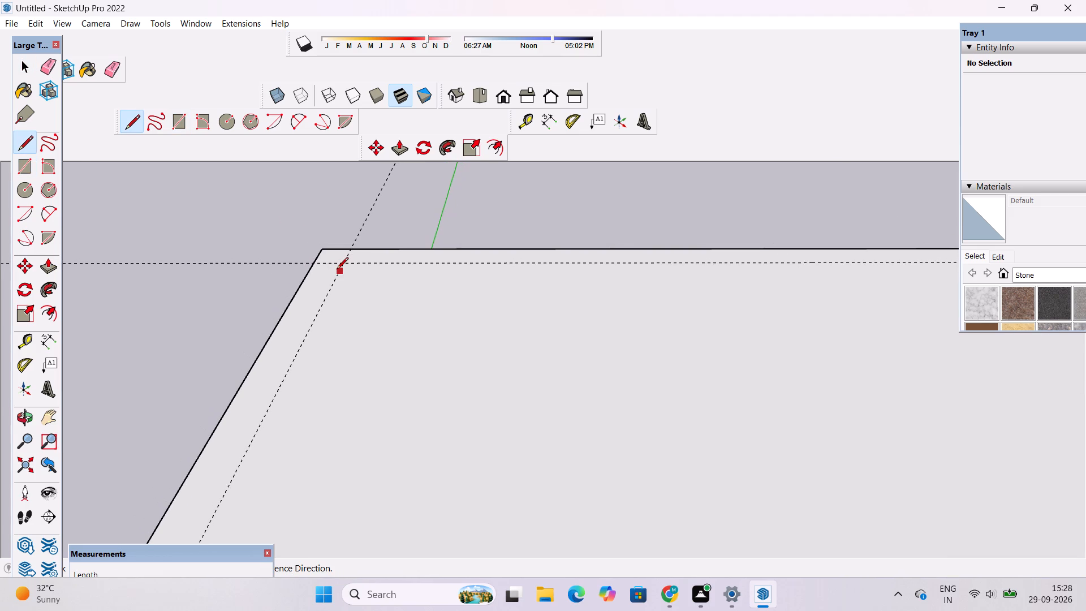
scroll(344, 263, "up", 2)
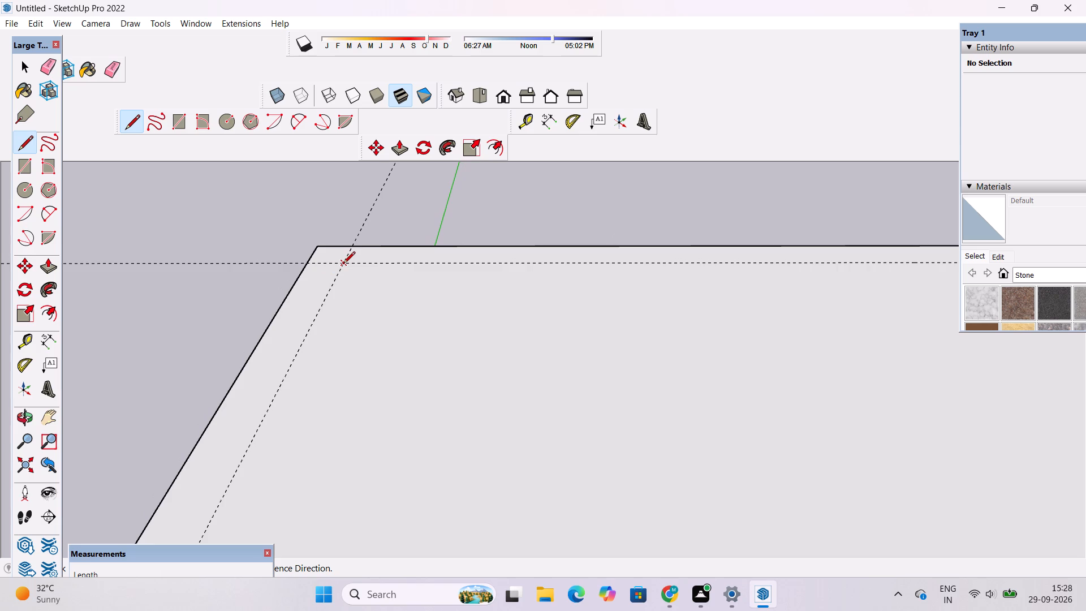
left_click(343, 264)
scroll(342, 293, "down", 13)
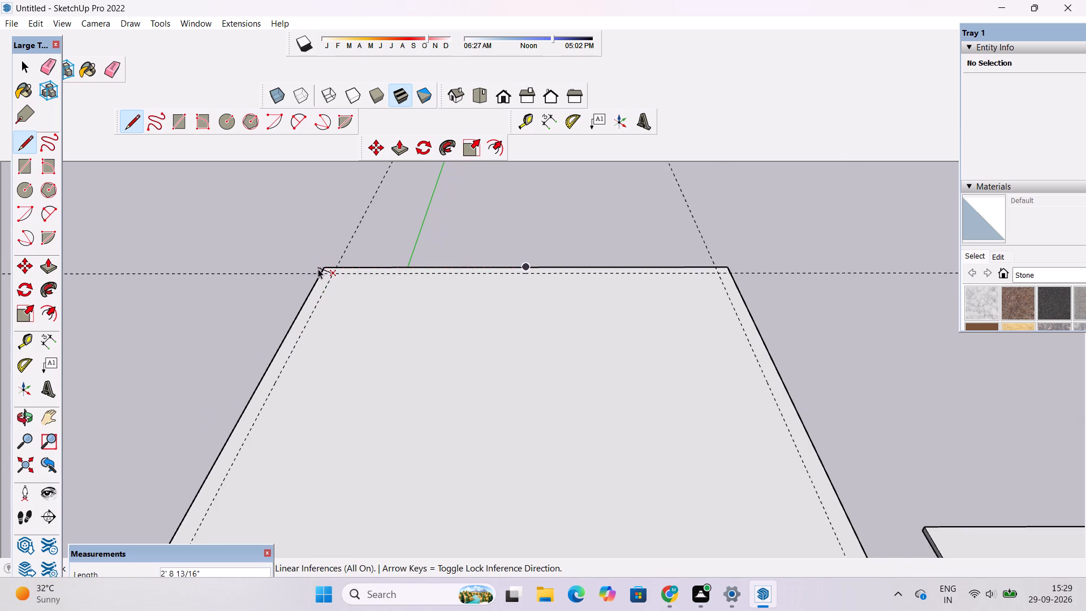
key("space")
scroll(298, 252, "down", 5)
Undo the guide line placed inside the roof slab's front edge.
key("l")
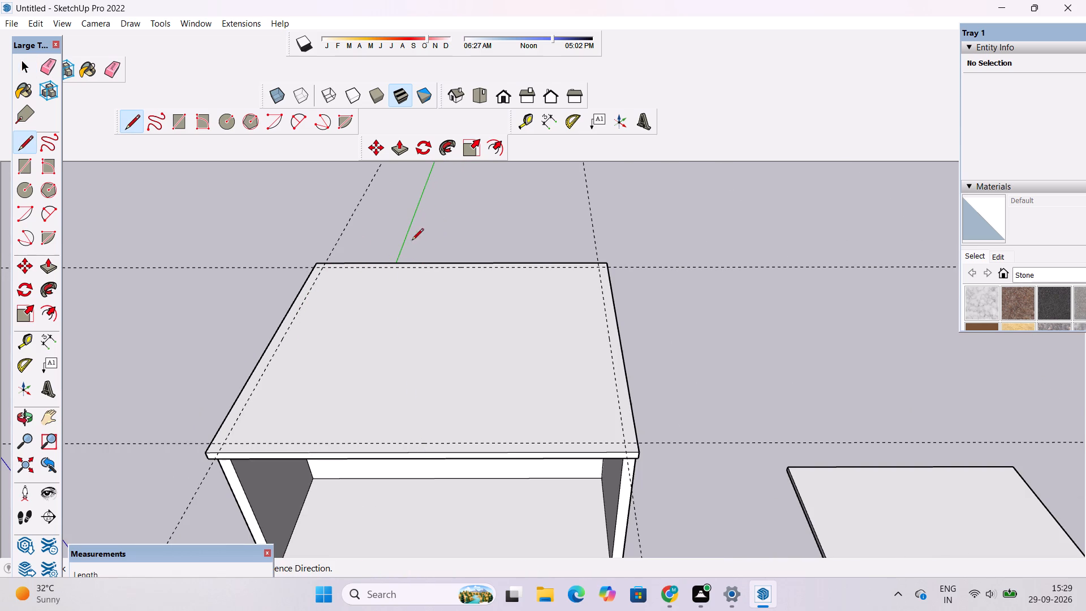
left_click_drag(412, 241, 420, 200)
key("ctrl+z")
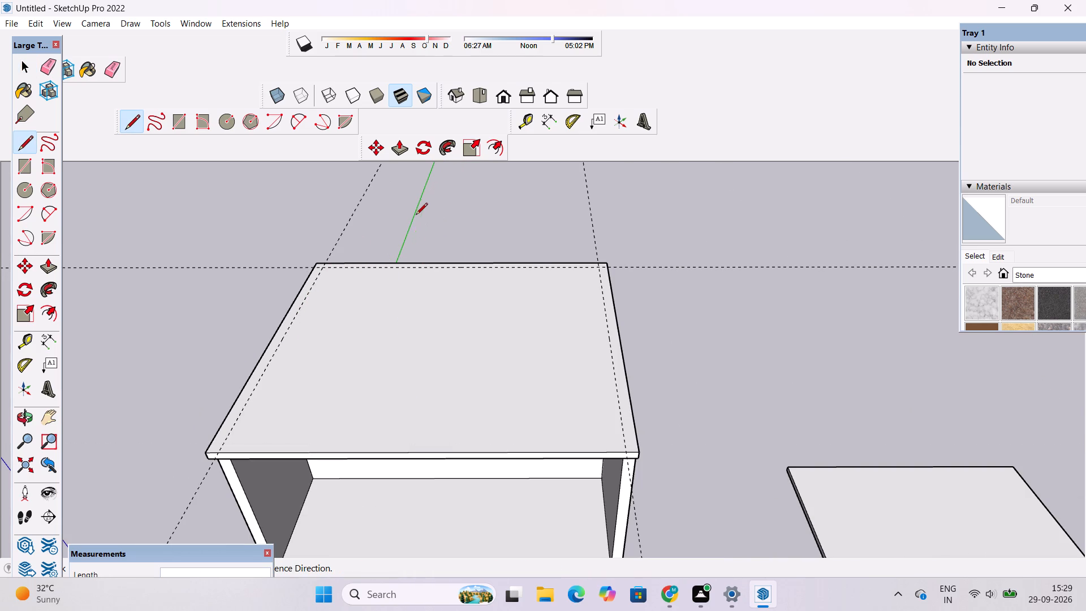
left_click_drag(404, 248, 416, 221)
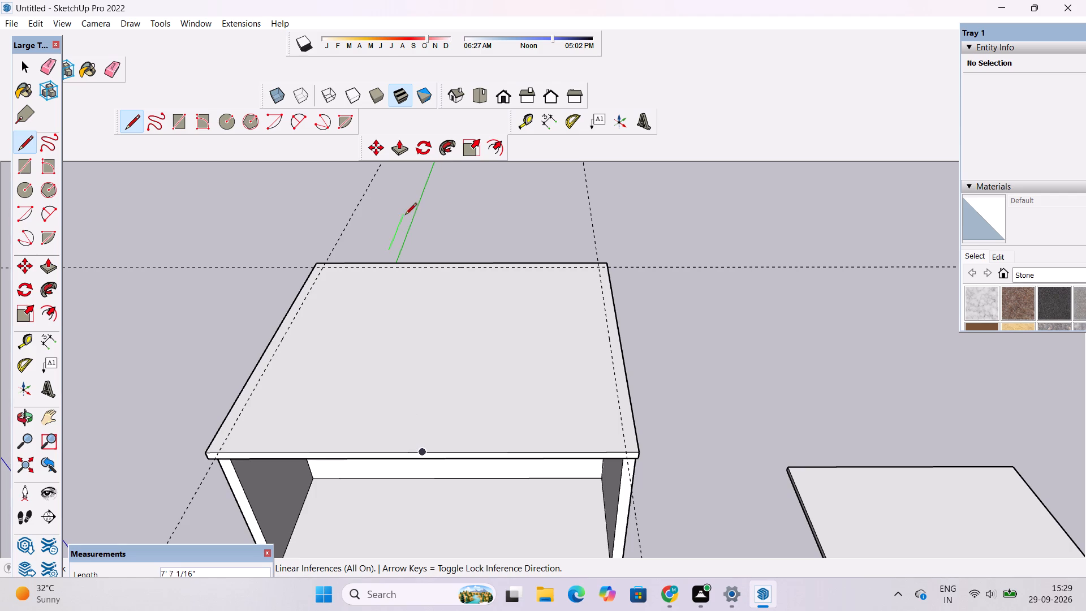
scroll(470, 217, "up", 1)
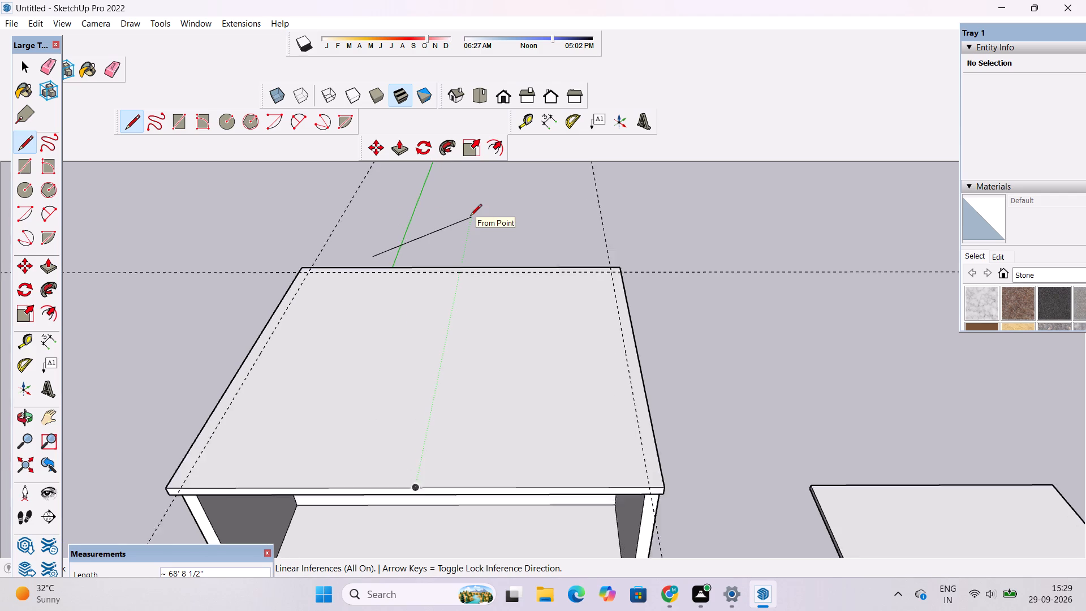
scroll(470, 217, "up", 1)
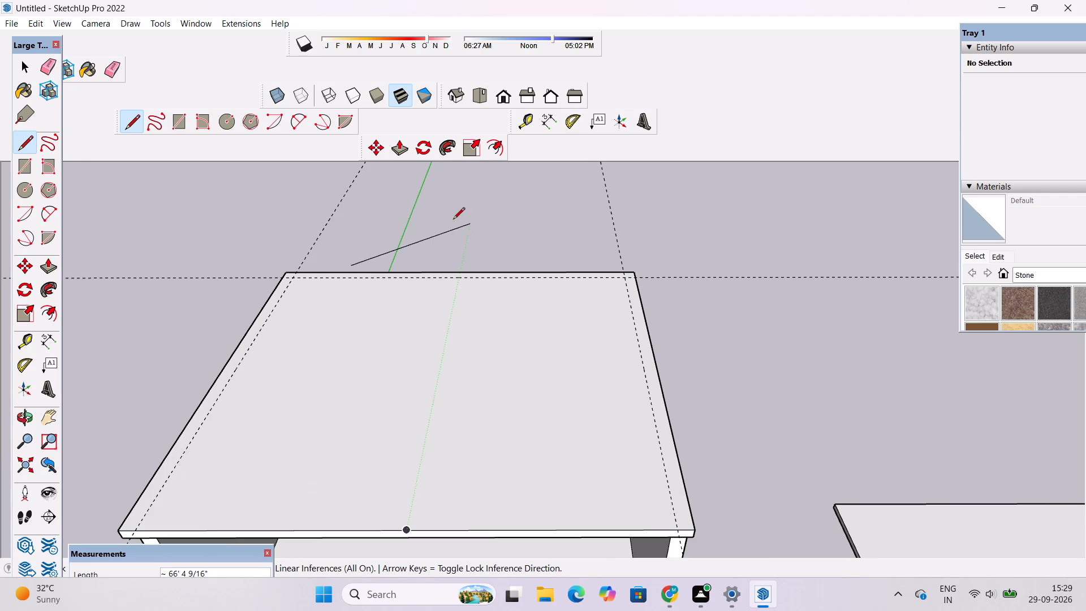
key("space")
Draw a 47' by 43' 6" rectangle on the roof slab's top face, from the back-left guide intersection to the right guide at the front edge.
scroll(345, 225, "down", 4)
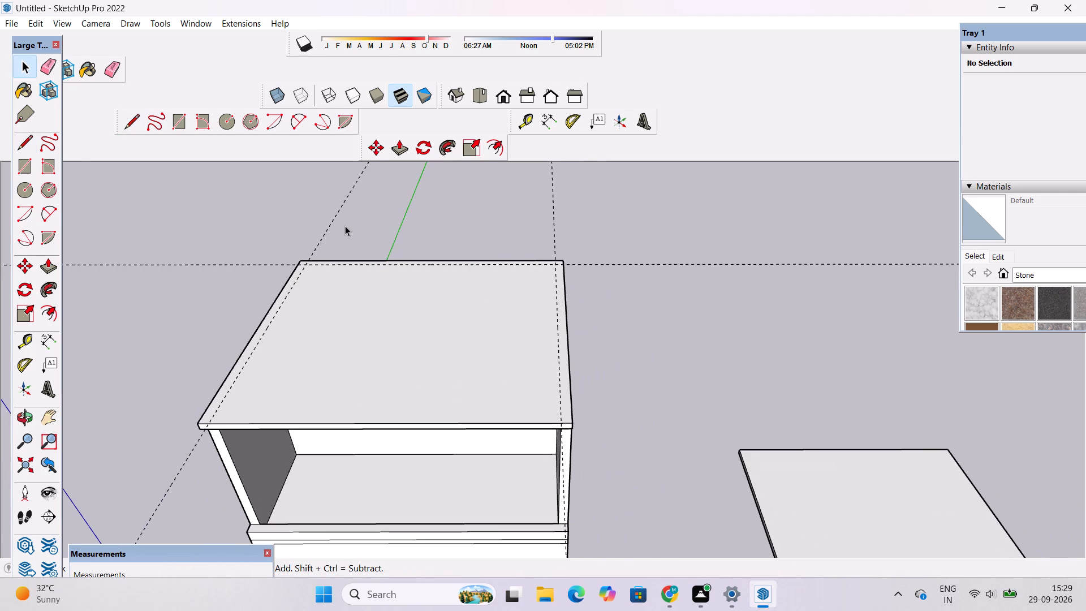
key("r")
scroll(315, 290, "up", 6)
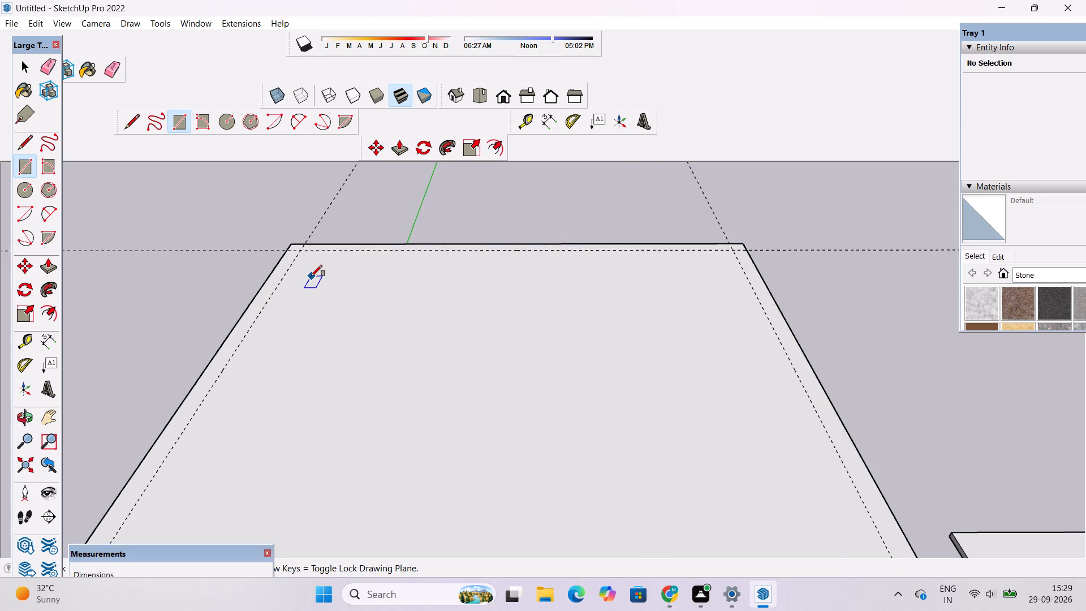
scroll(311, 276, "down", 5)
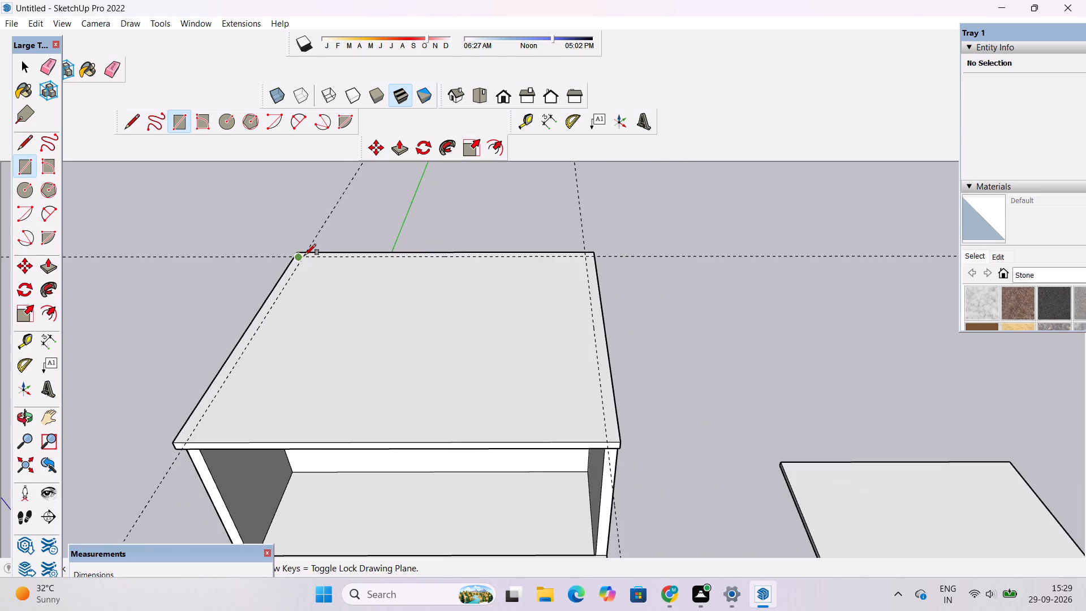
scroll(305, 255, "up", 4)
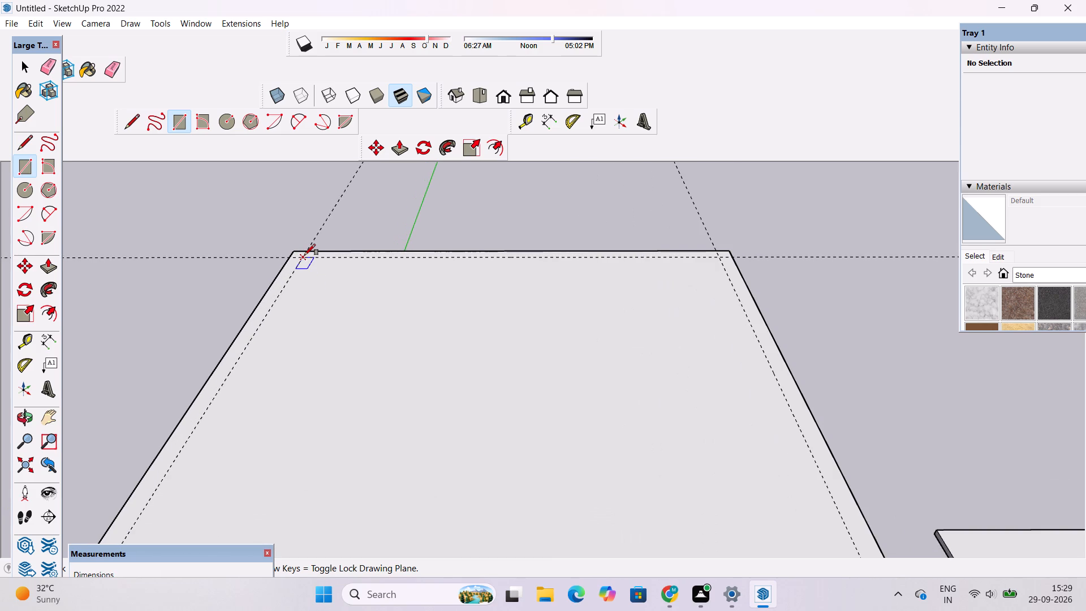
scroll(304, 255, "up", 2)
left_click(301, 260)
scroll(341, 281, "down", 13)
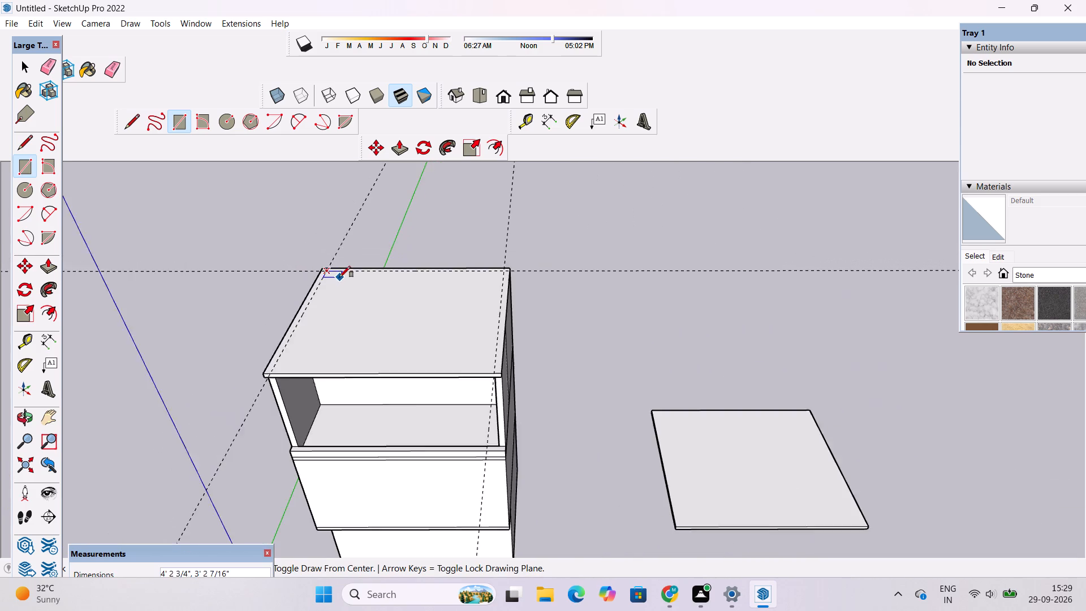
scroll(434, 356, "up", 11)
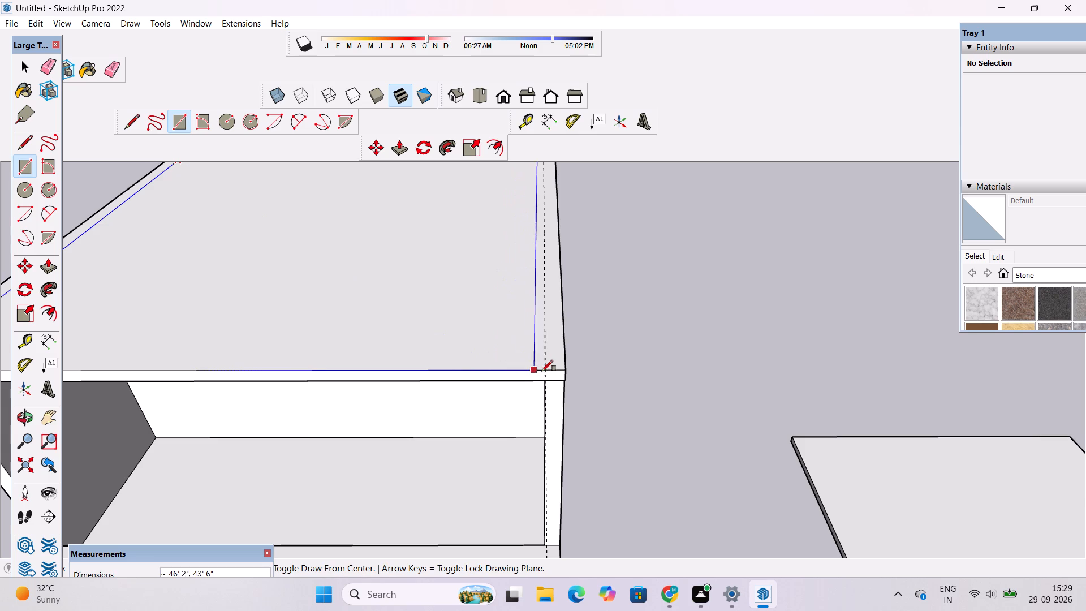
left_click(543, 371)
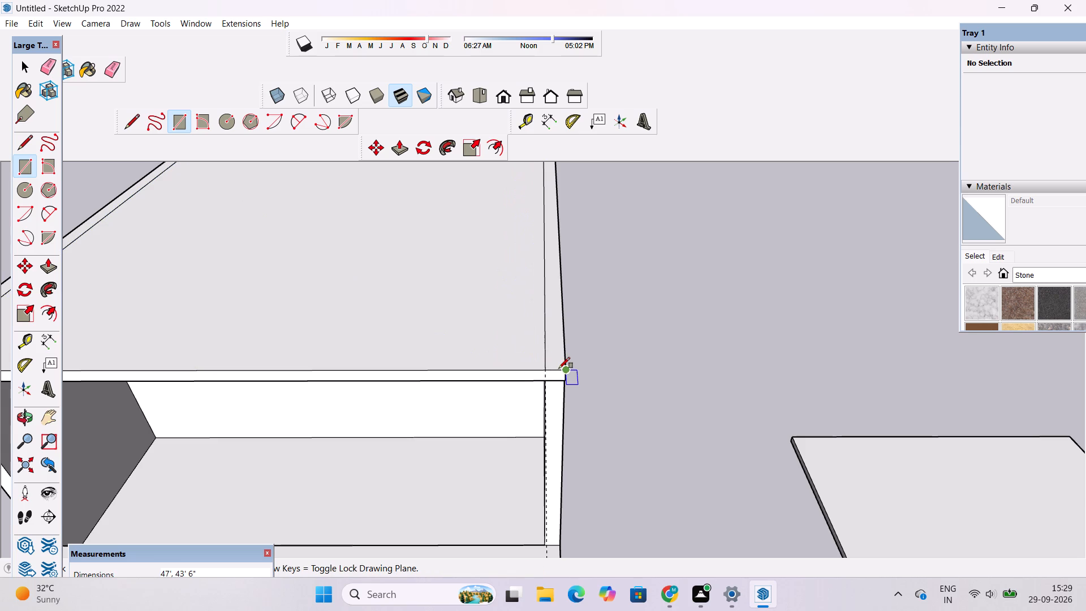
key("space")
Place a guide line 14' inside the front edge of the roof slab's top face.
key("t")
scroll(611, 355, "down", 5)
scroll(501, 339, "up", 4)
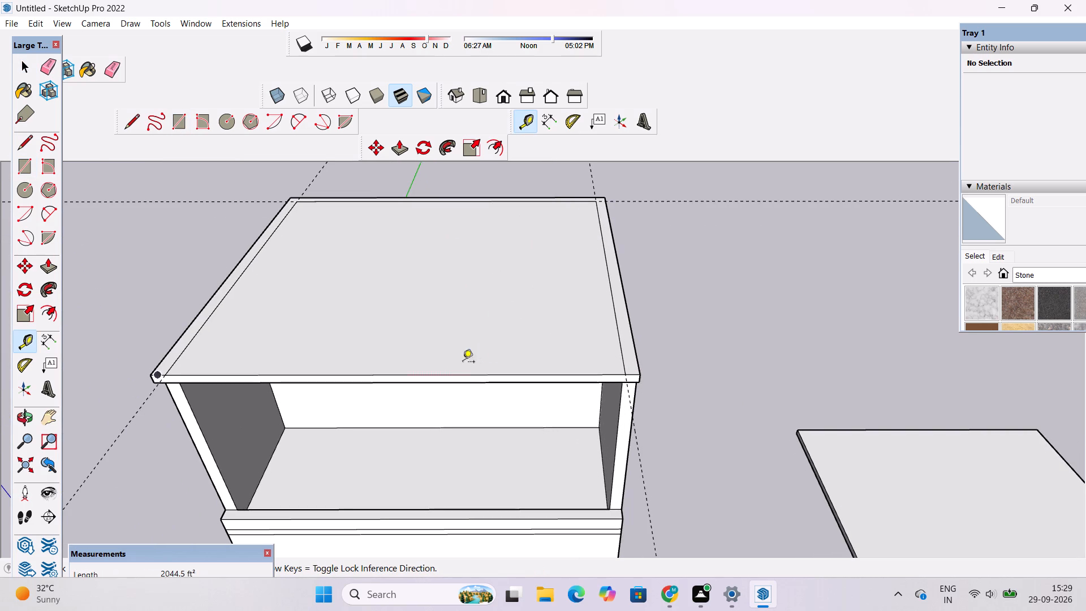
left_click(420, 375)
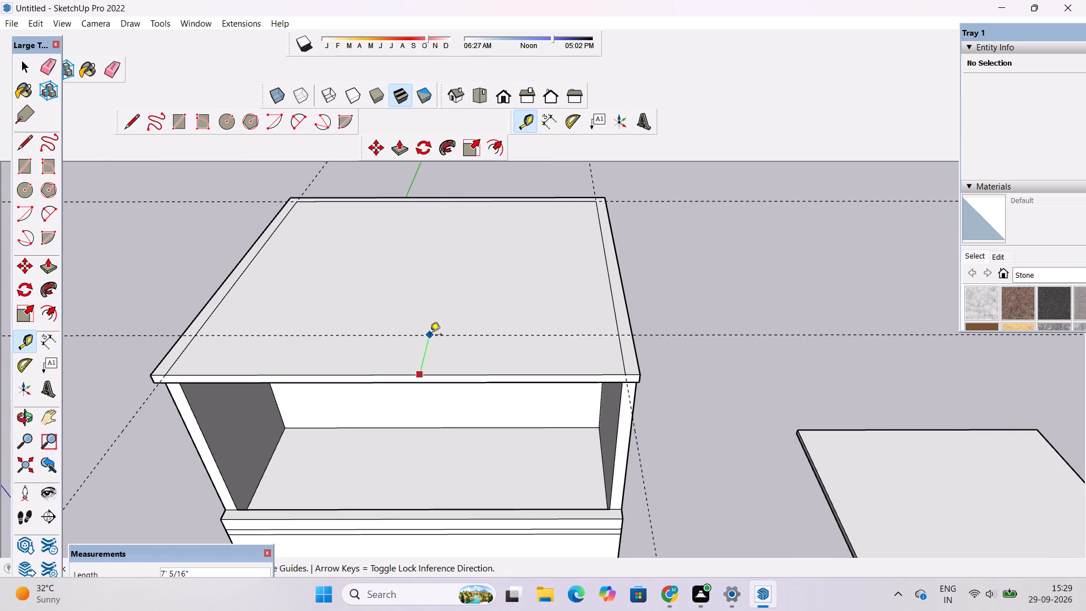
scroll(430, 335, "down", 2)
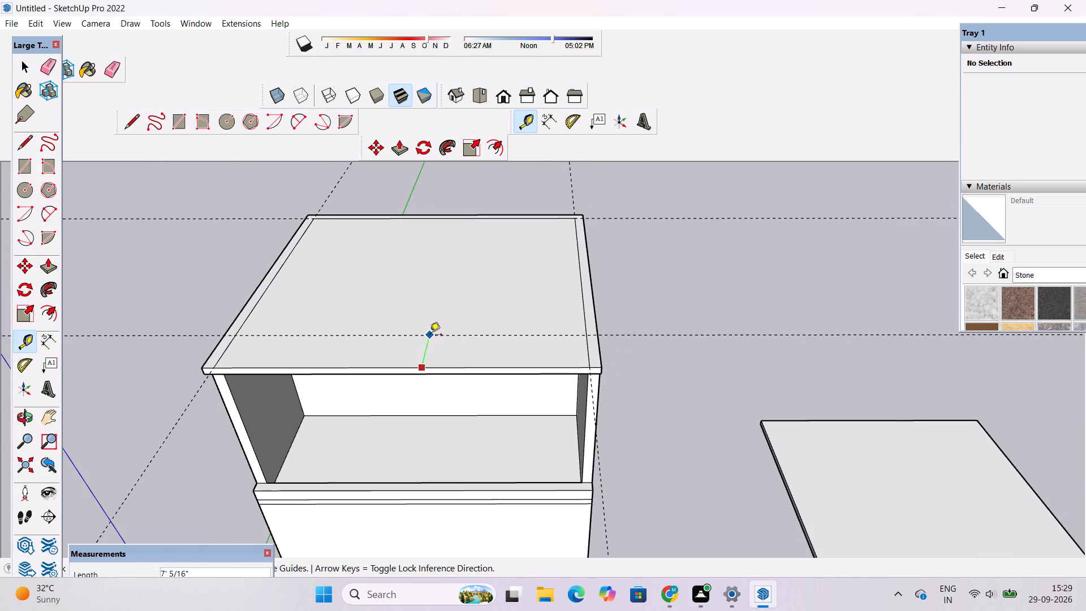
scroll(430, 335, "up", 3)
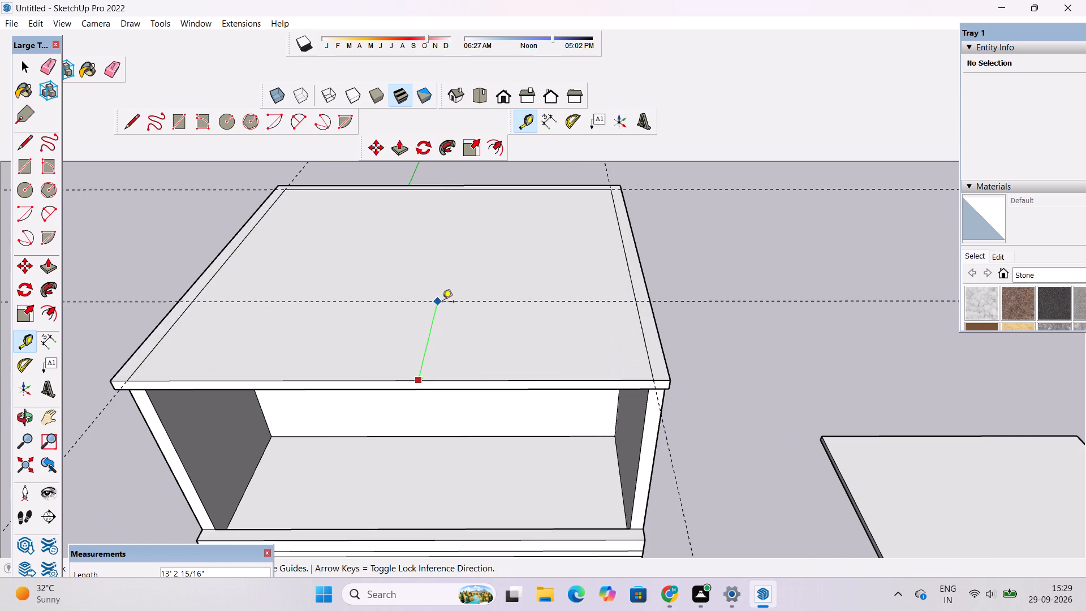
type("14'")
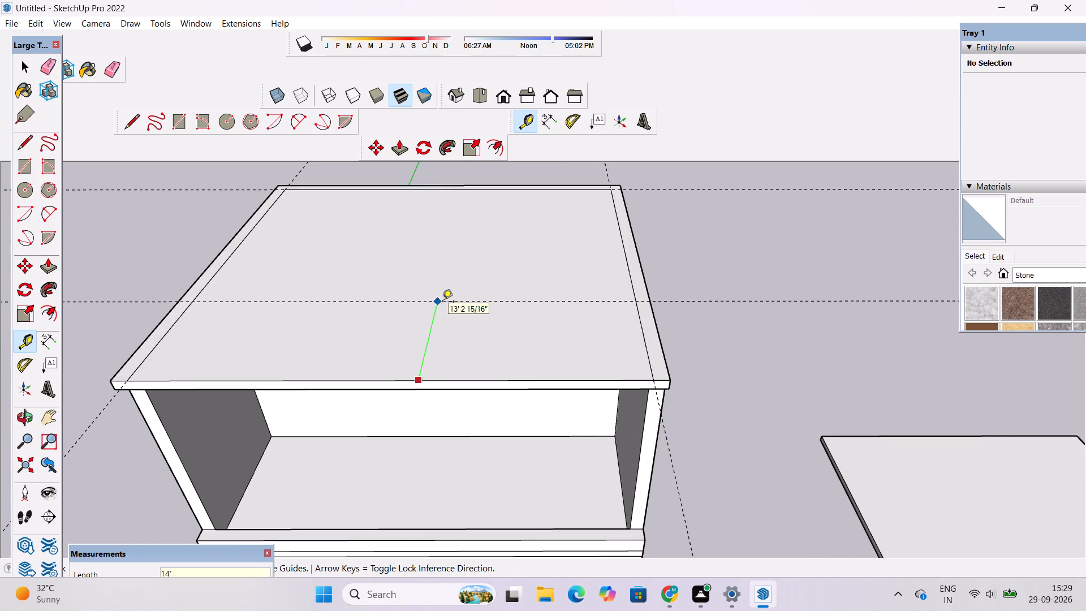
key("Return")
Draw a 50' line across the roof slab's top face along the 14' guide, from the right side edge to the left side edge.
key("l")
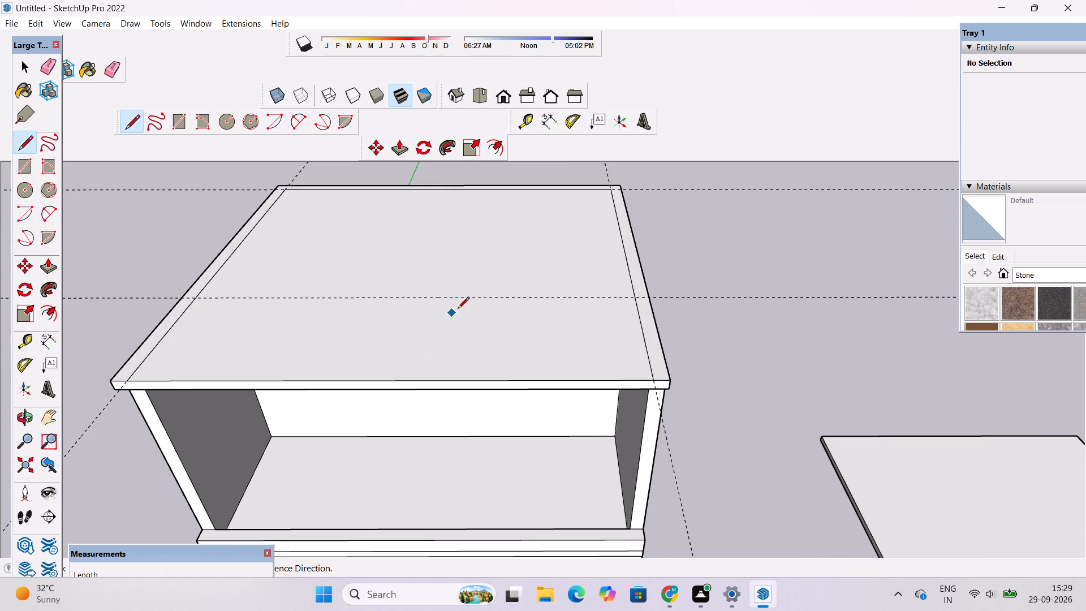
scroll(462, 309, "down", 4)
scroll(557, 303, "up", 3)
scroll(648, 316, "up", 3)
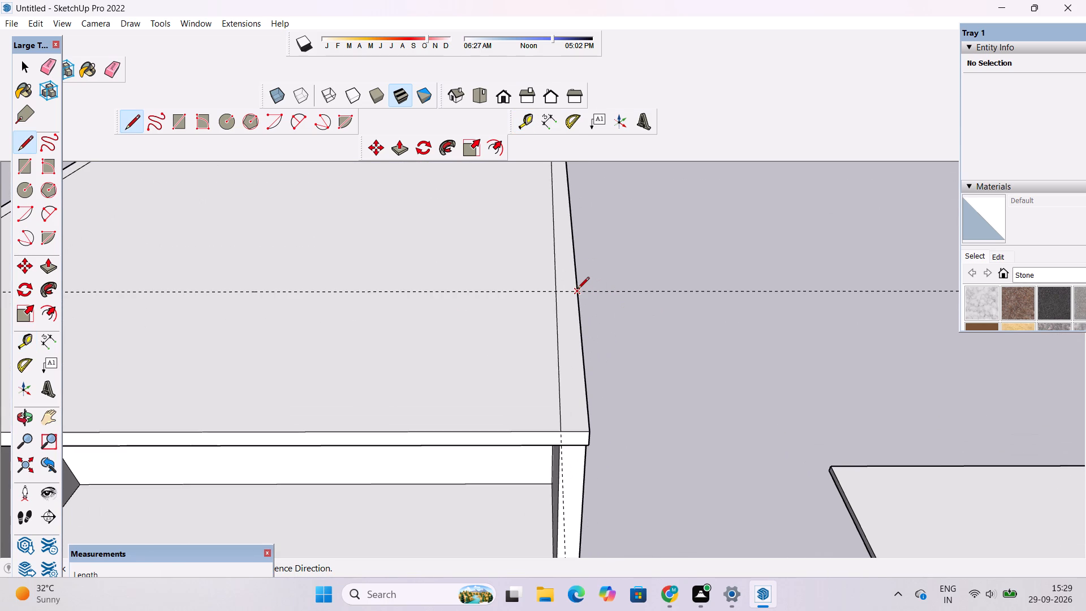
left_click(577, 291)
scroll(563, 295, "down", 6)
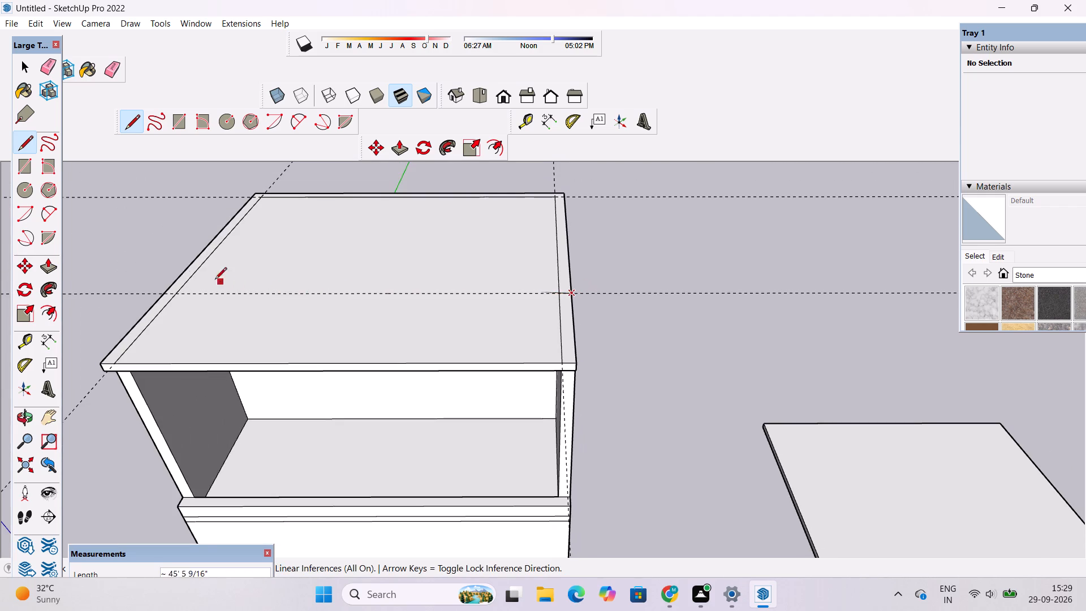
left_click(161, 291)
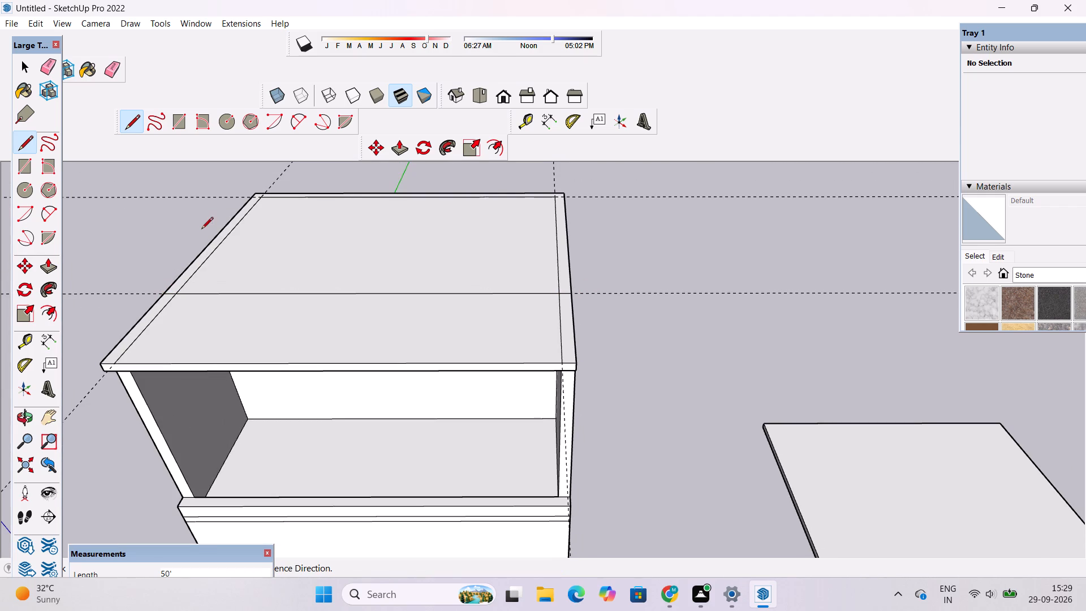
key("space")
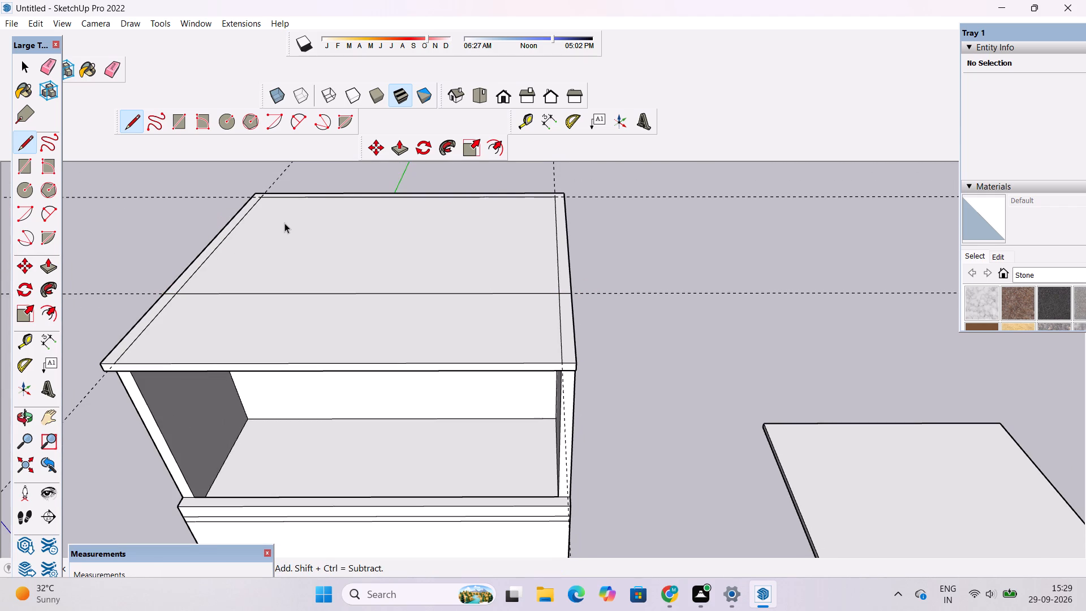
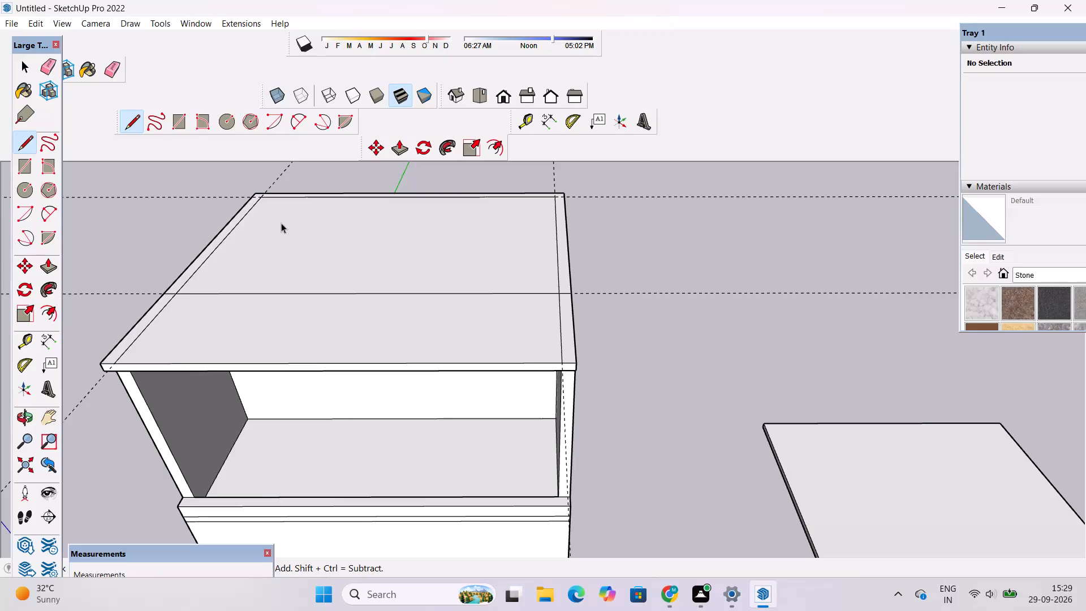
Erase the four guide lines along the roof slab's back, left and right insets and the 14' line.
key("o")
scroll(281, 224, "down", 5)
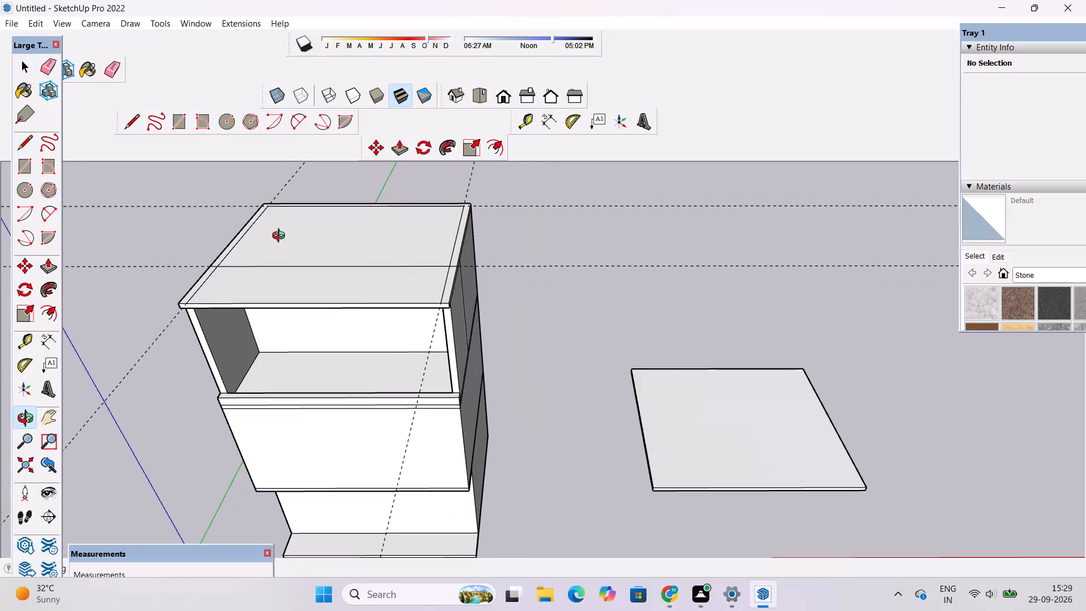
left_click_drag(291, 240, 381, 253)
left_click_drag(385, 272, 346, 348)
left_click_drag(334, 294, 420, 318, "shift")
key("e")
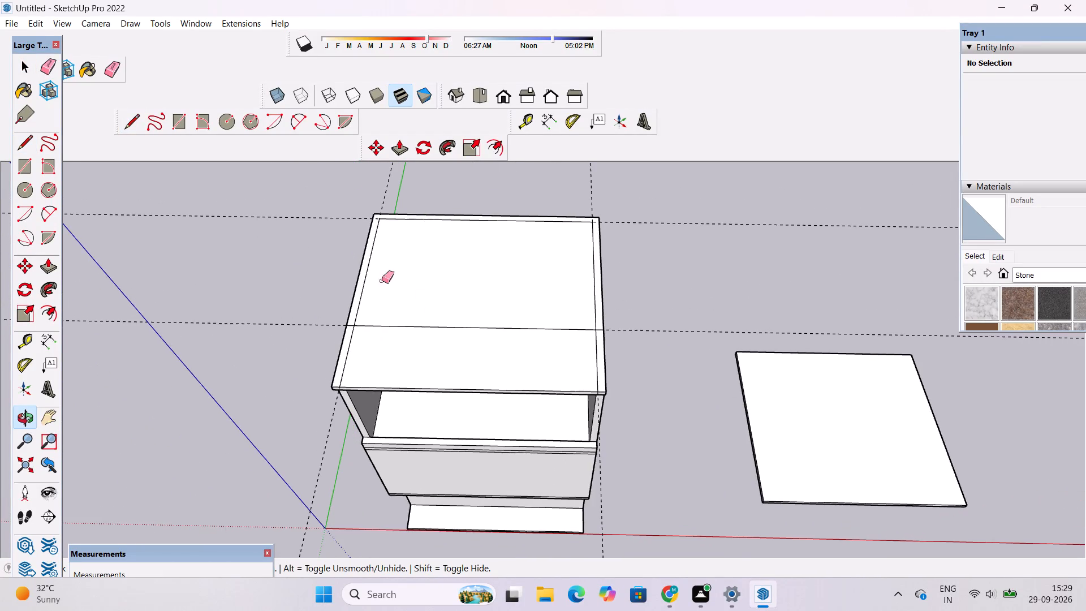
scroll(331, 241, "up", 3)
left_click_drag(316, 192, 309, 234)
left_click_drag(275, 325, 274, 366)
scroll(274, 358, "down", 4)
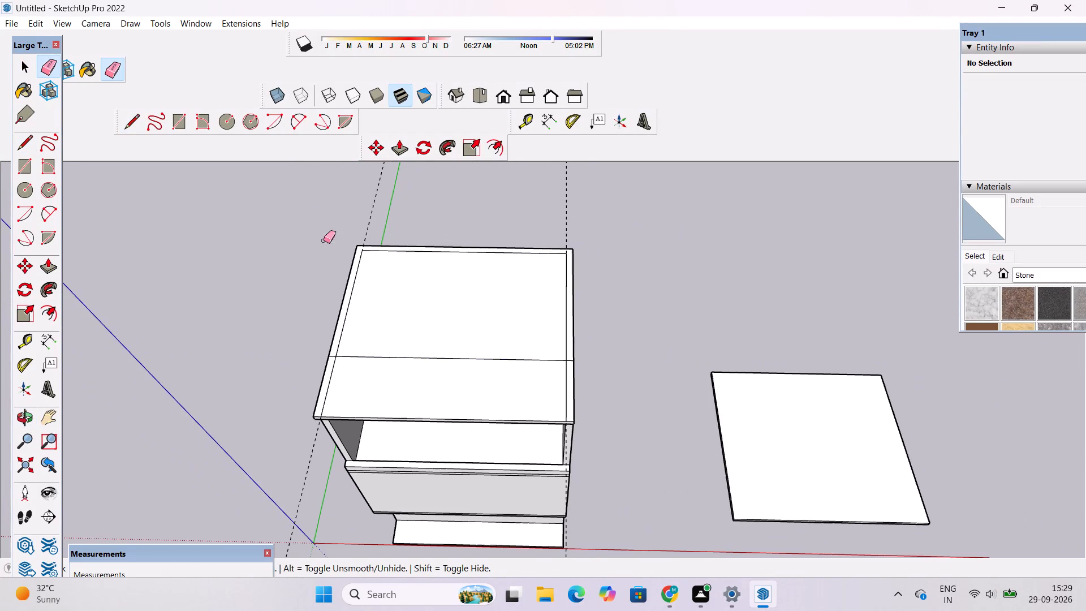
left_click_drag(377, 204, 359, 212)
left_click_drag(624, 178, 514, 212)
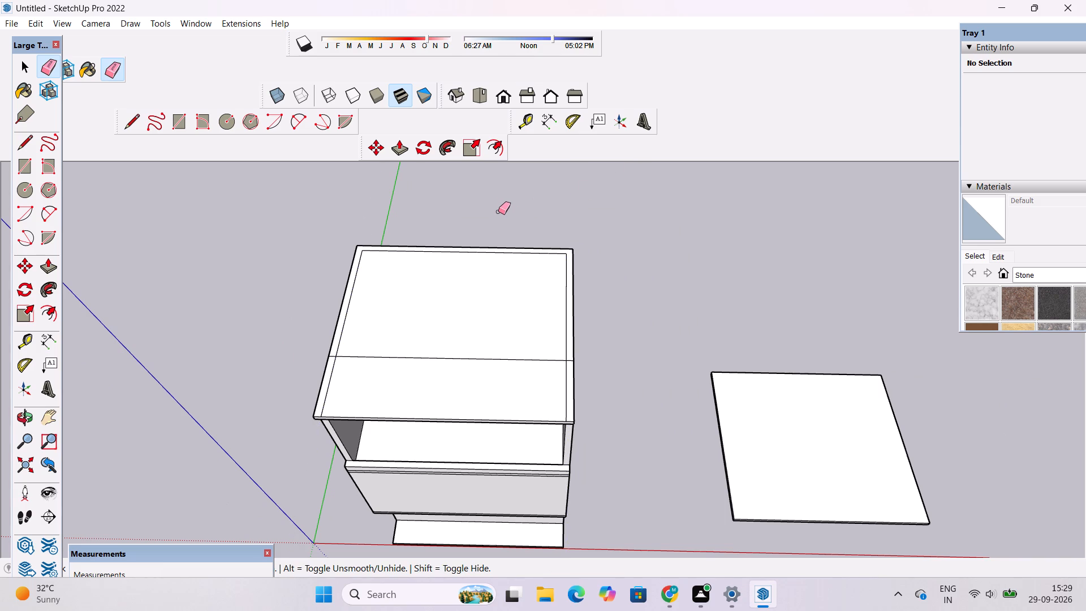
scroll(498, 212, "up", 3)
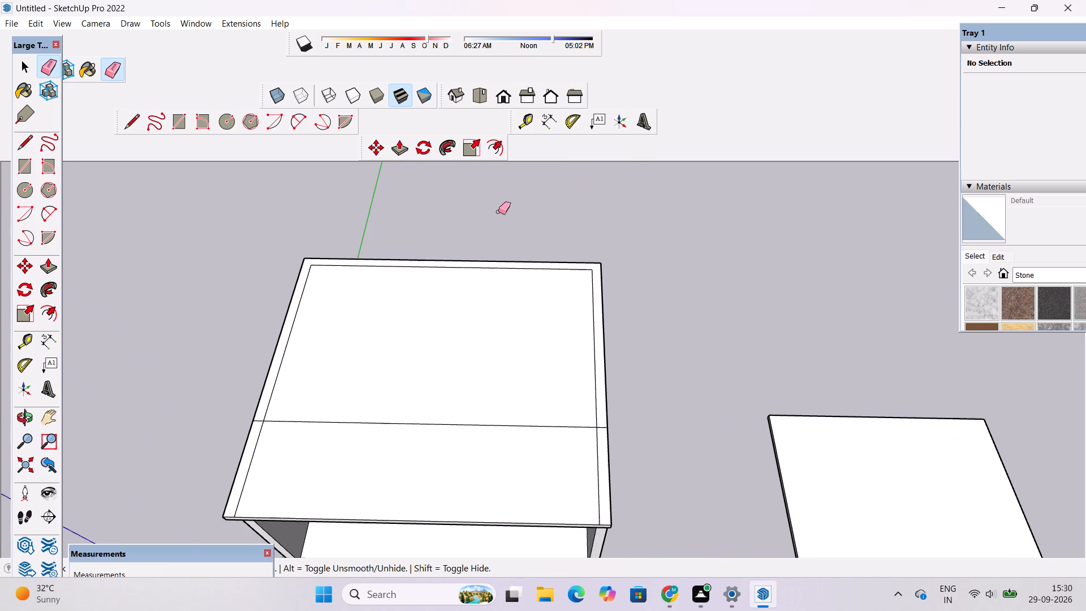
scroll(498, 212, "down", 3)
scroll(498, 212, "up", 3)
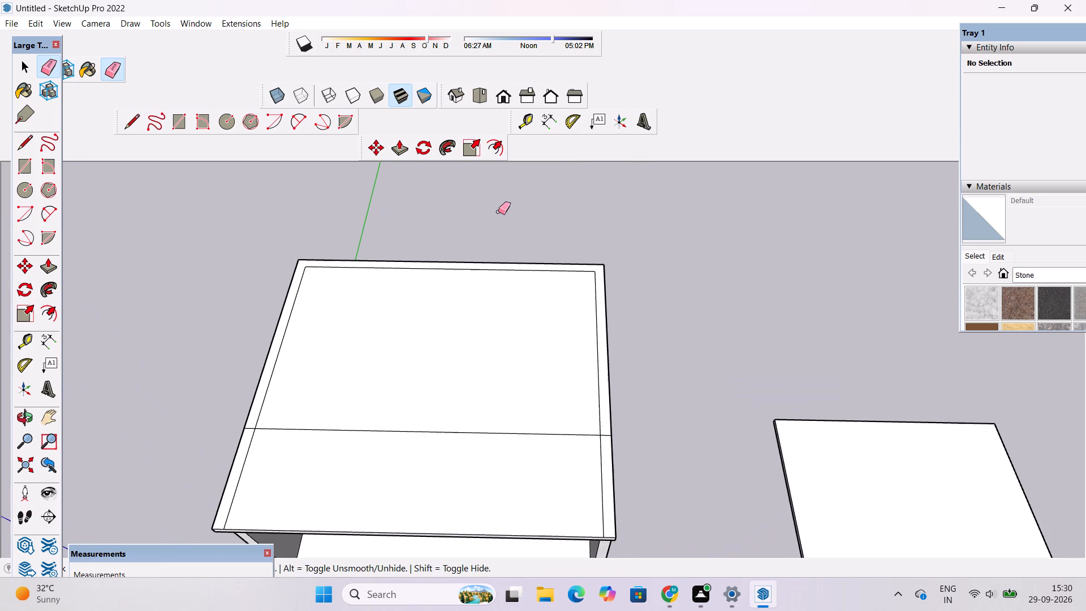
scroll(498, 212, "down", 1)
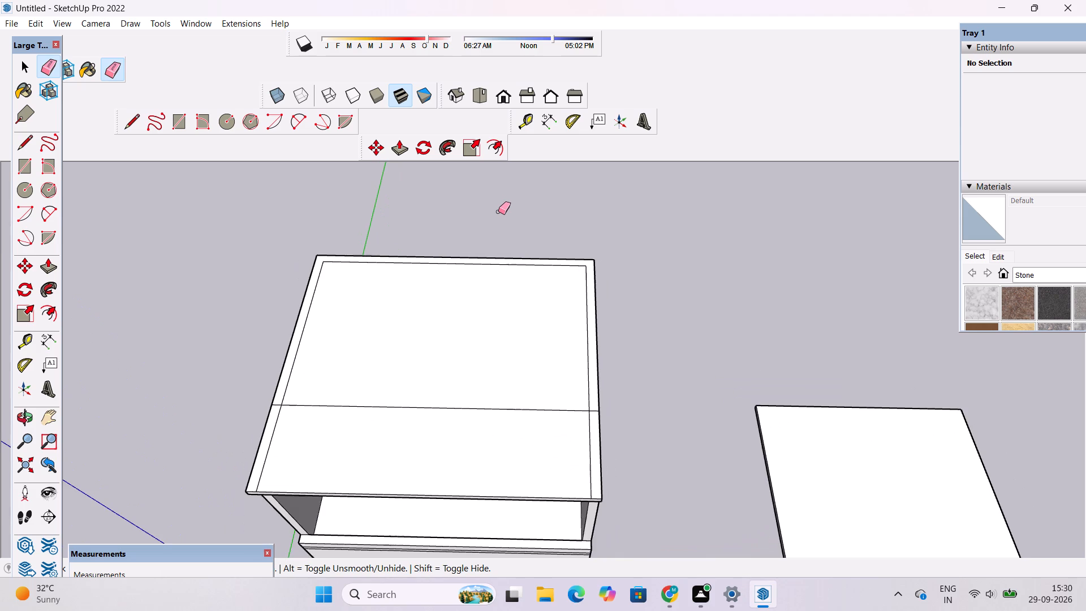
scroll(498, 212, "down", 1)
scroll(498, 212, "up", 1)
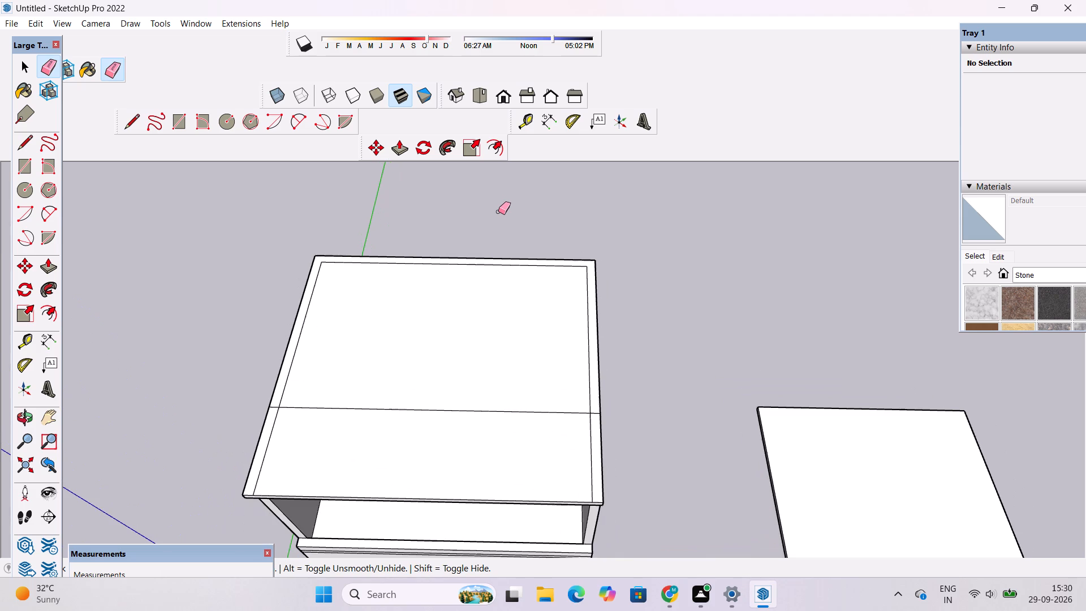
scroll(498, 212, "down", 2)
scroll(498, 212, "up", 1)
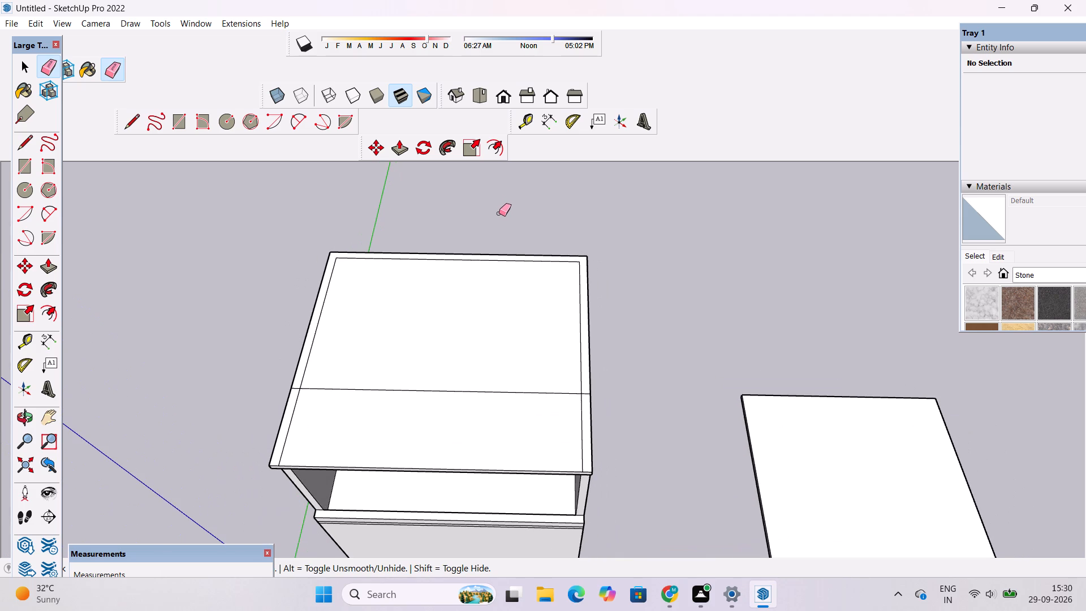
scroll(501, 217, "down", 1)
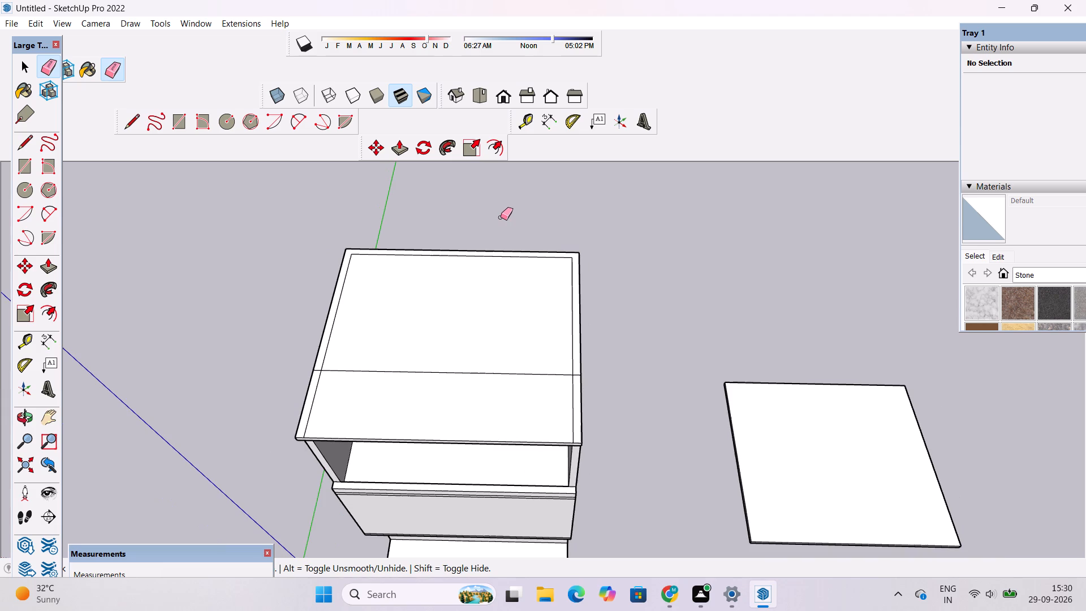
Examine the roof slab's divided top face and the stacked levels beneath it from the front and above.
key("o")
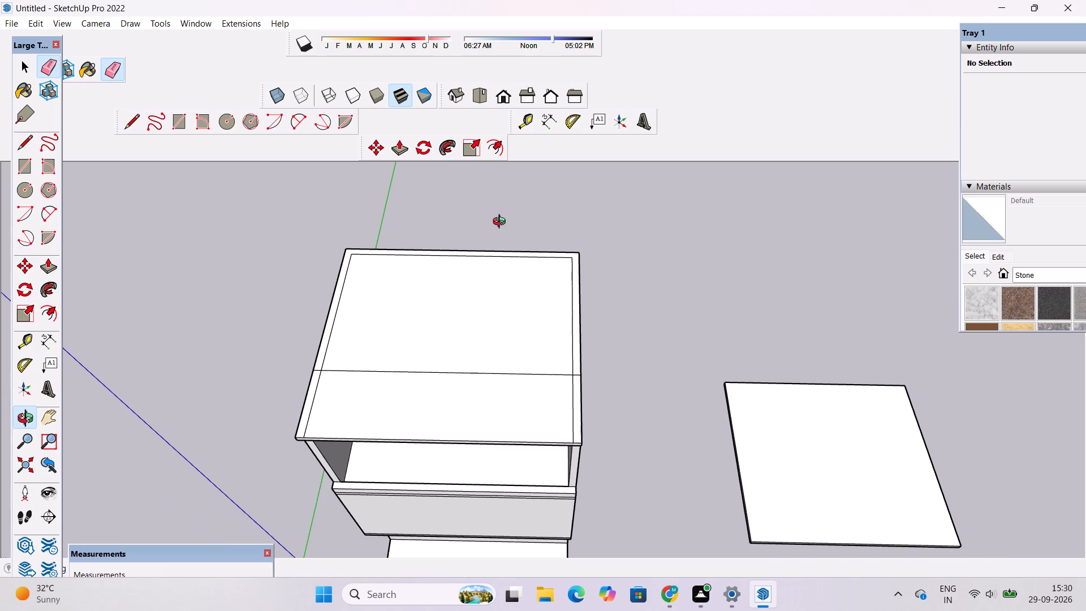
scroll(489, 221, "down", 3)
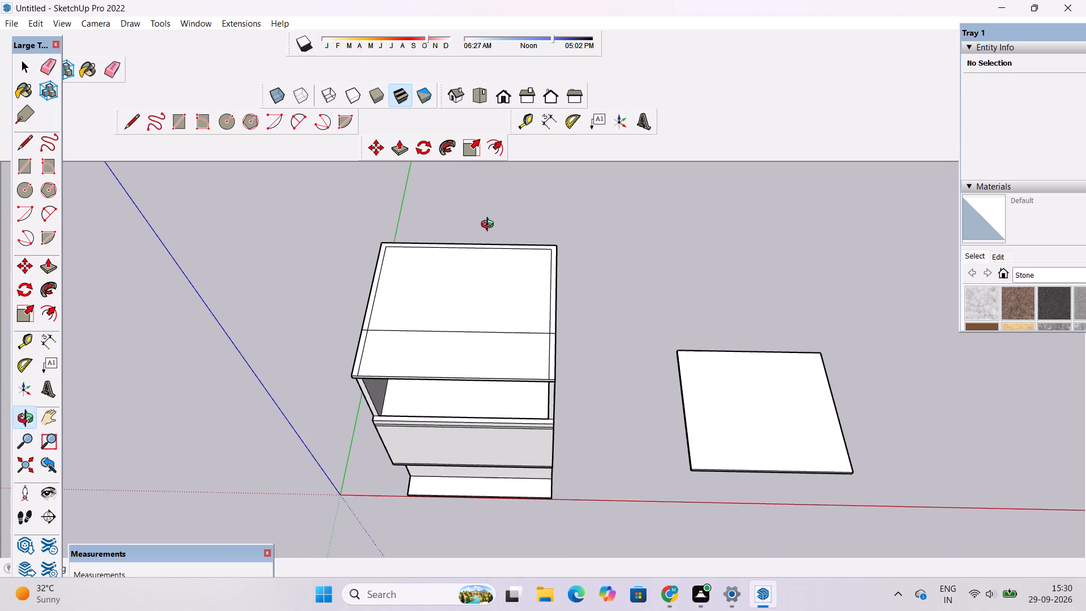
left_click_drag(489, 239, 515, 208, "shift")
left_click_drag(531, 277, 534, 247)
scroll(526, 267, "up", 3)
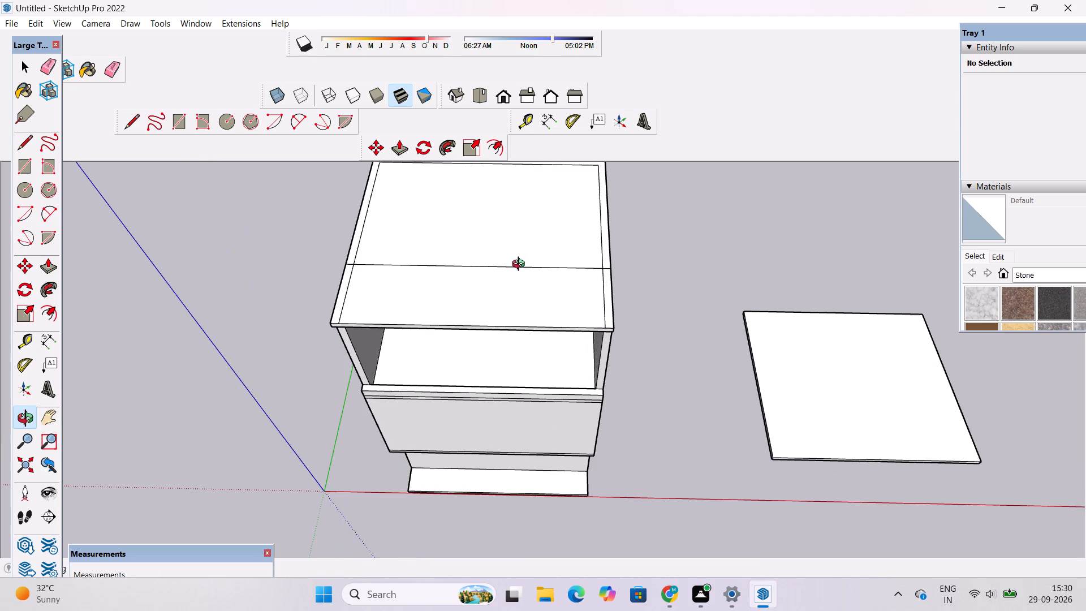
scroll(518, 269, "down", 4)
left_click_drag(507, 318, 501, 249)
scroll(494, 269, "up", 3)
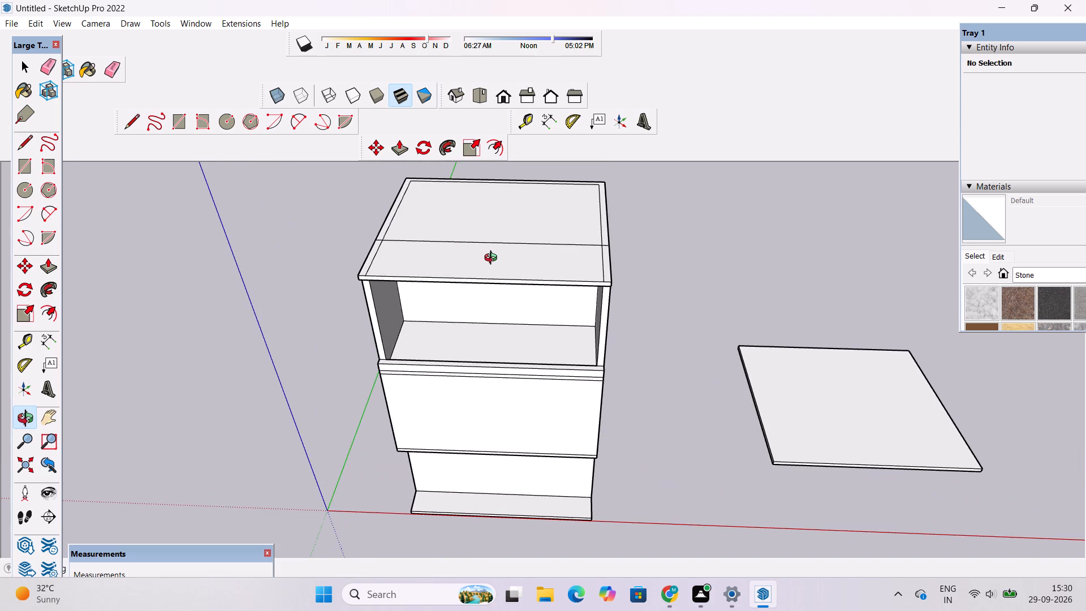
scroll(493, 259, "down", 1)
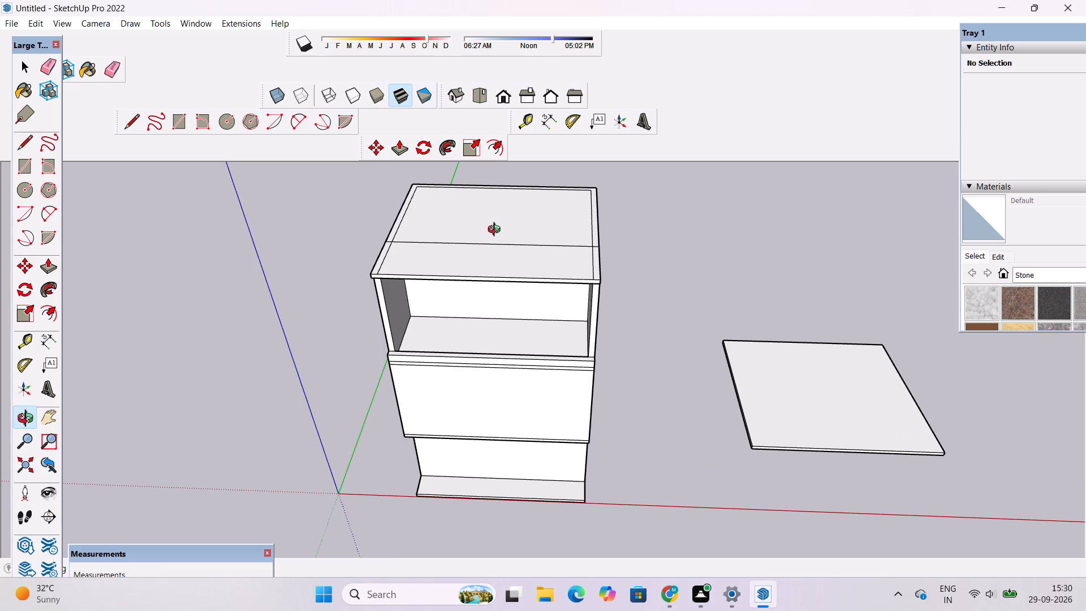
scroll(529, 271, "down", 1)
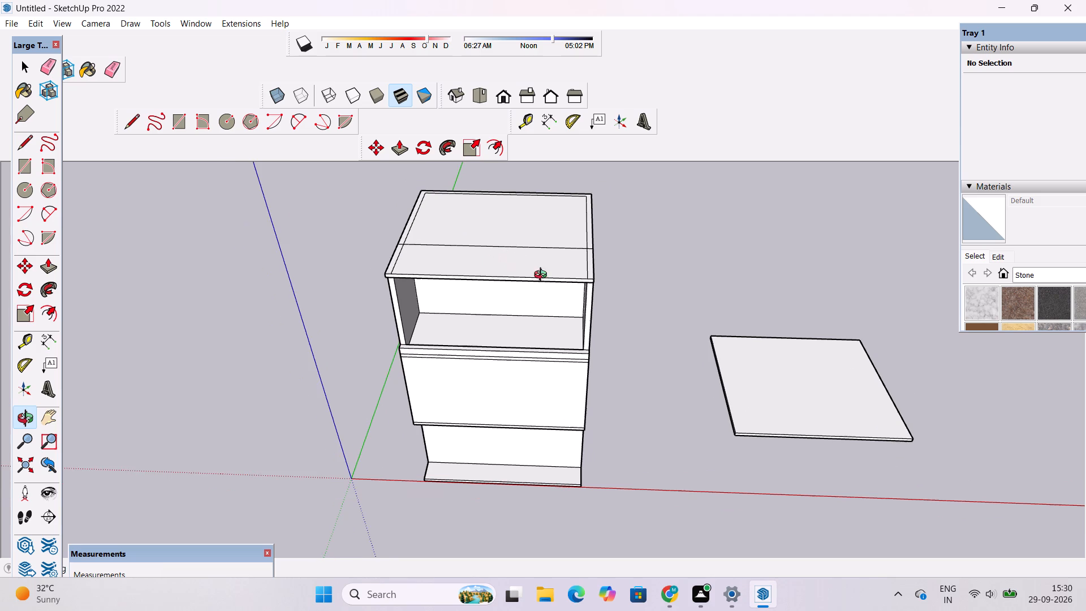
left_click_drag(528, 281, 527, 329)
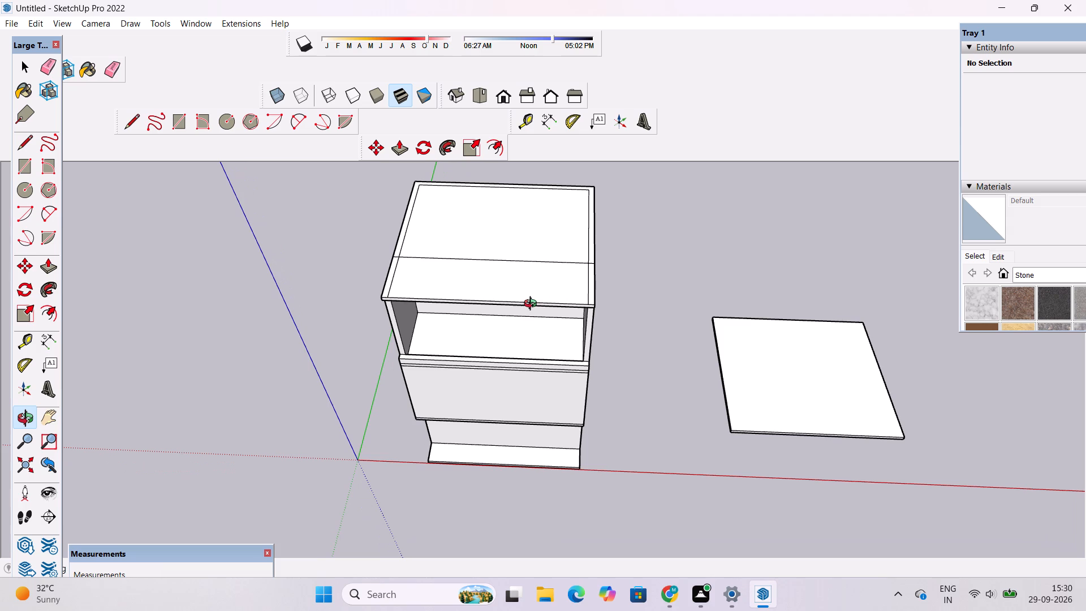
left_click_drag(522, 317, 519, 322)
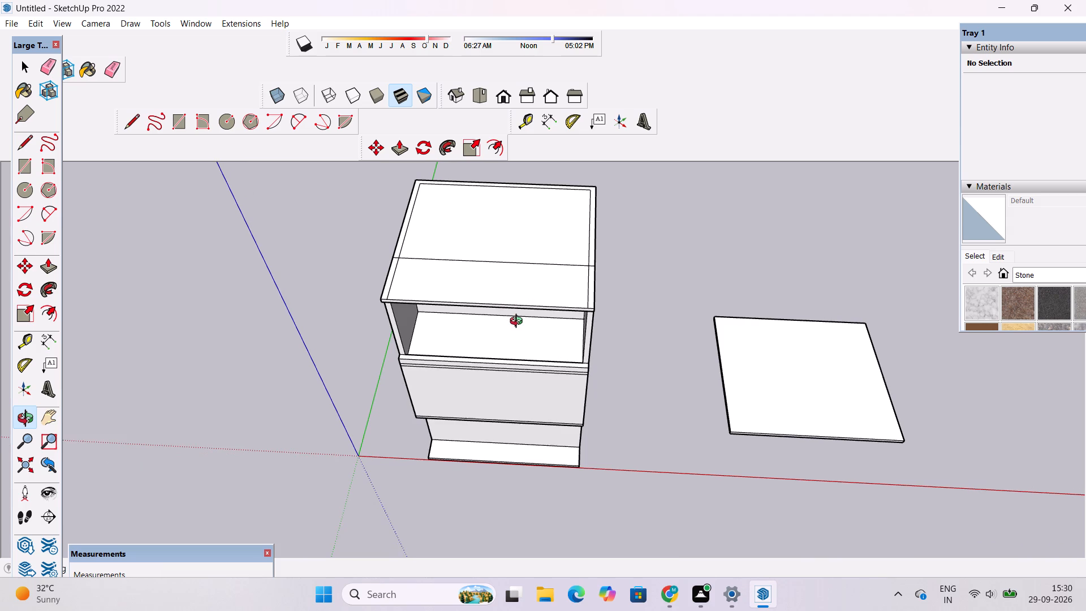
left_click_drag(524, 317, 536, 356, "shift")
scroll(536, 359, "up", 2)
left_click_drag(514, 334, 508, 353, "shift")
scroll(505, 321, "up", 2)
left_click_drag(495, 341, 482, 376, "shift")
scroll(483, 376, "down", 3)
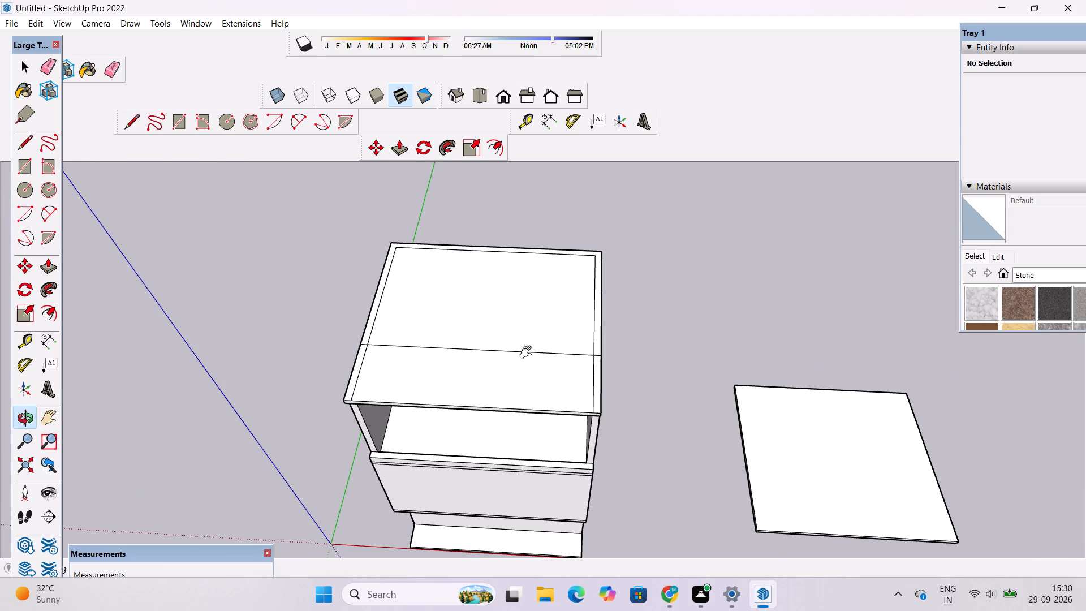
Push/Pull the U-shaped 1.5' border behind the 14' line on the roof slab up 24' to form walls.
left_click_drag(380, 347, 573, 317)
left_click_drag(398, 413, 445, 410)
scroll(445, 416, "up", 3)
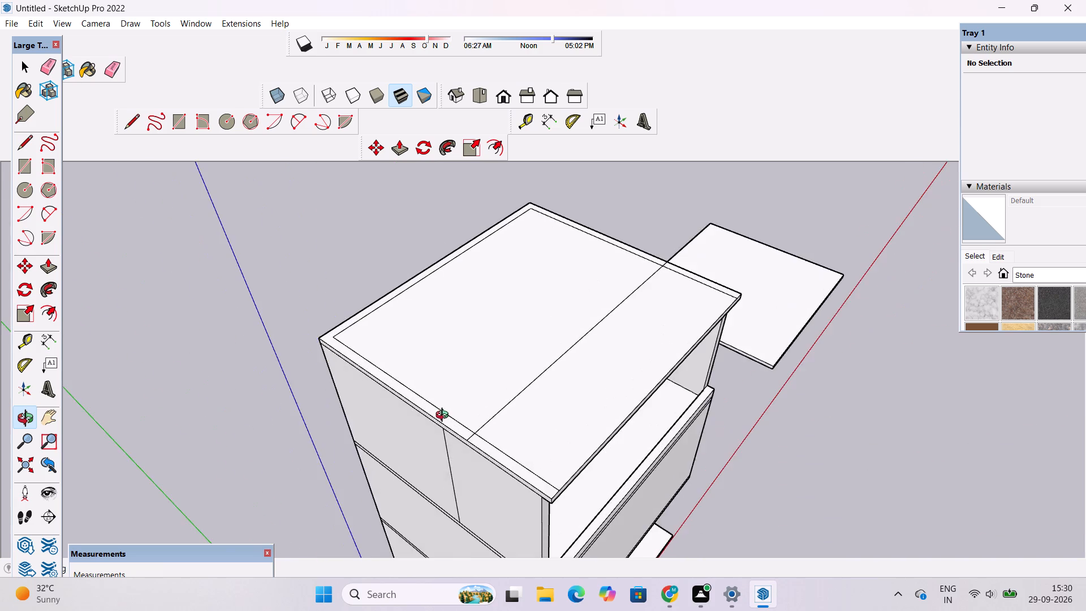
scroll(445, 416, "up", 1)
left_click_drag(444, 423, 481, 394)
left_click_drag(481, 394, 458, 395, "shift")
scroll(452, 399, "up", 2)
left_click_drag(447, 394, 395, 396, "shift")
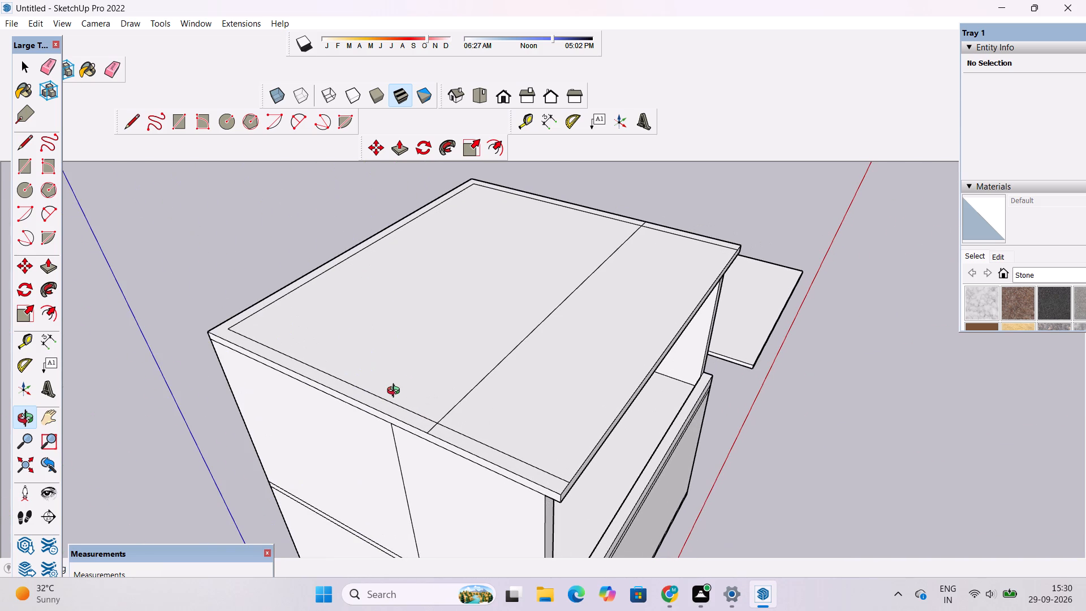
key("space")
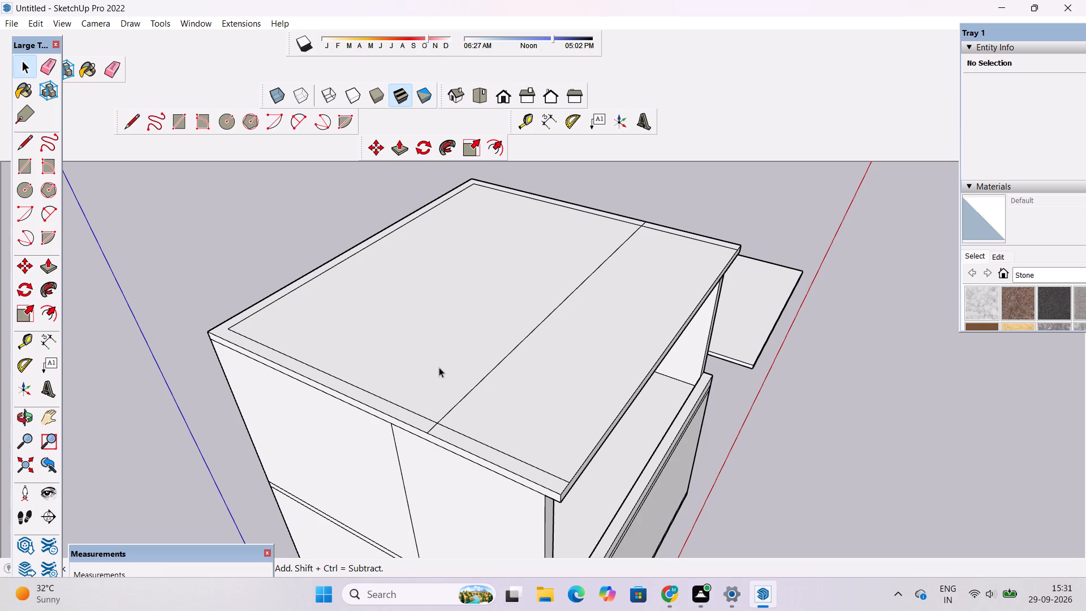
key("p")
scroll(419, 367, "down", 2)
scroll(394, 379, "up", 3)
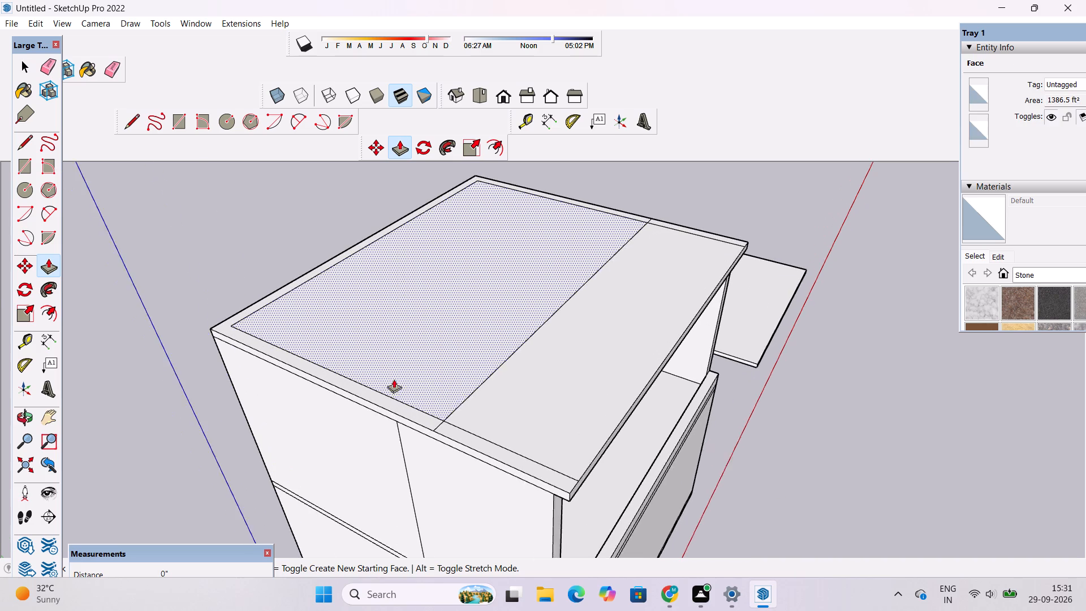
left_click(387, 403)
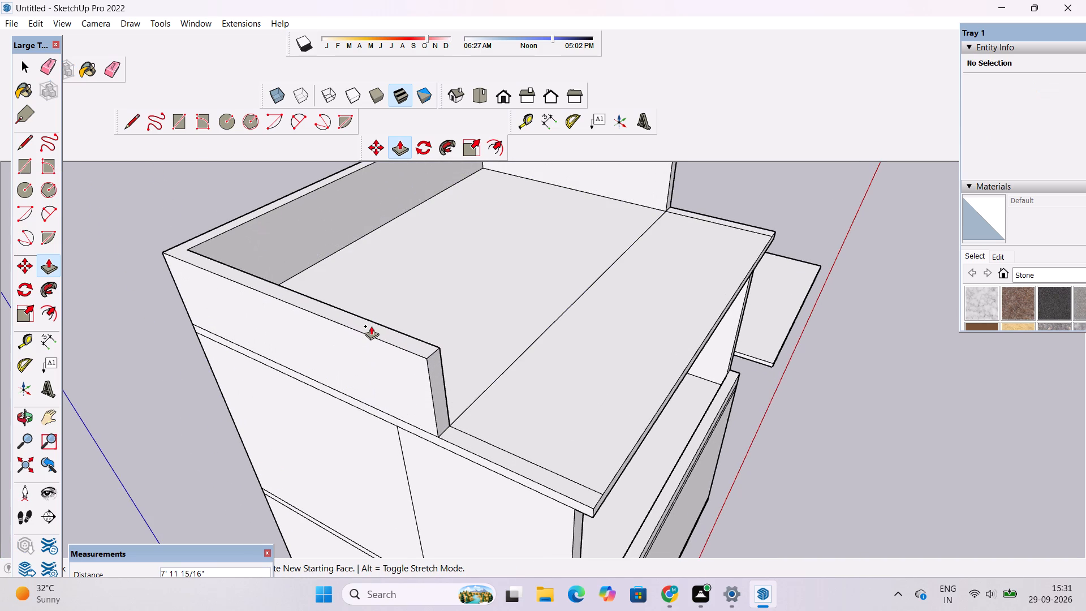
type("24'")
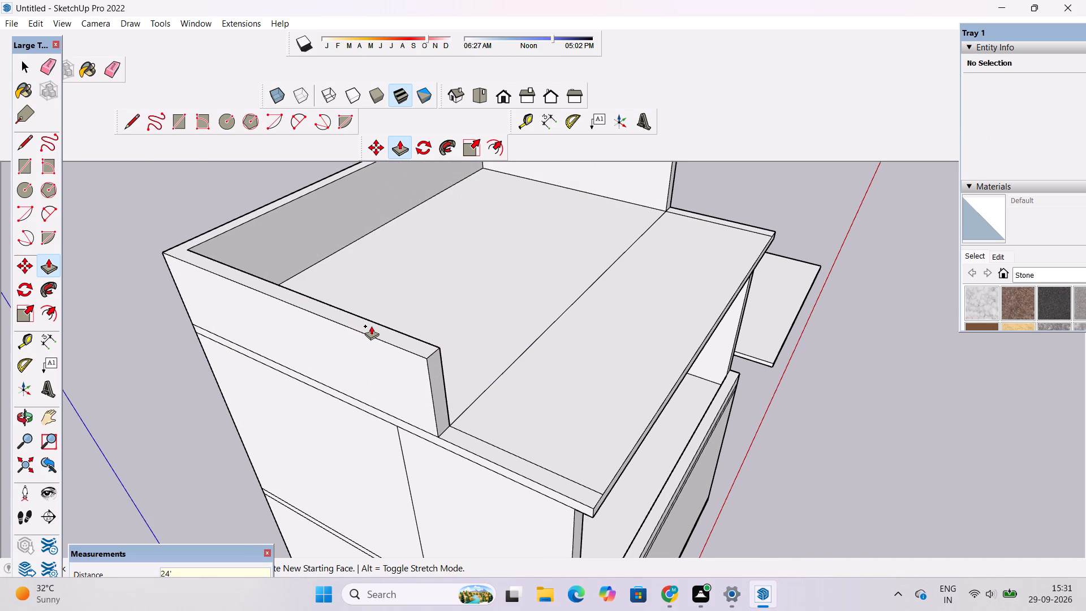
key("Return")
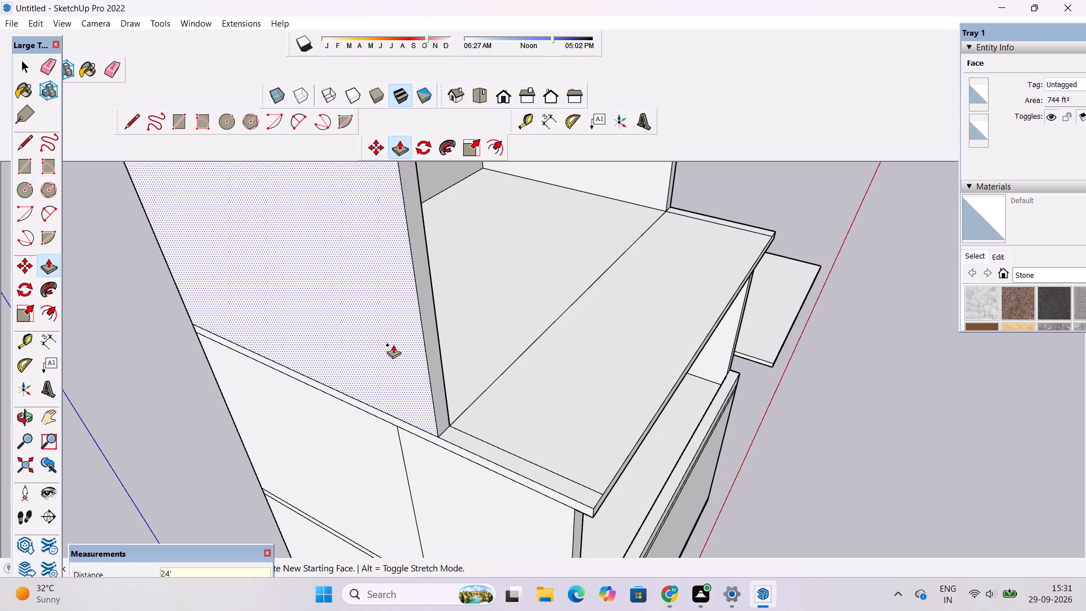
Examine the new U-shaped walls on the roof slab and the levels below from several angles.
scroll(393, 346, "down", 11)
key("o")
left_click_drag(568, 371, 439, 324)
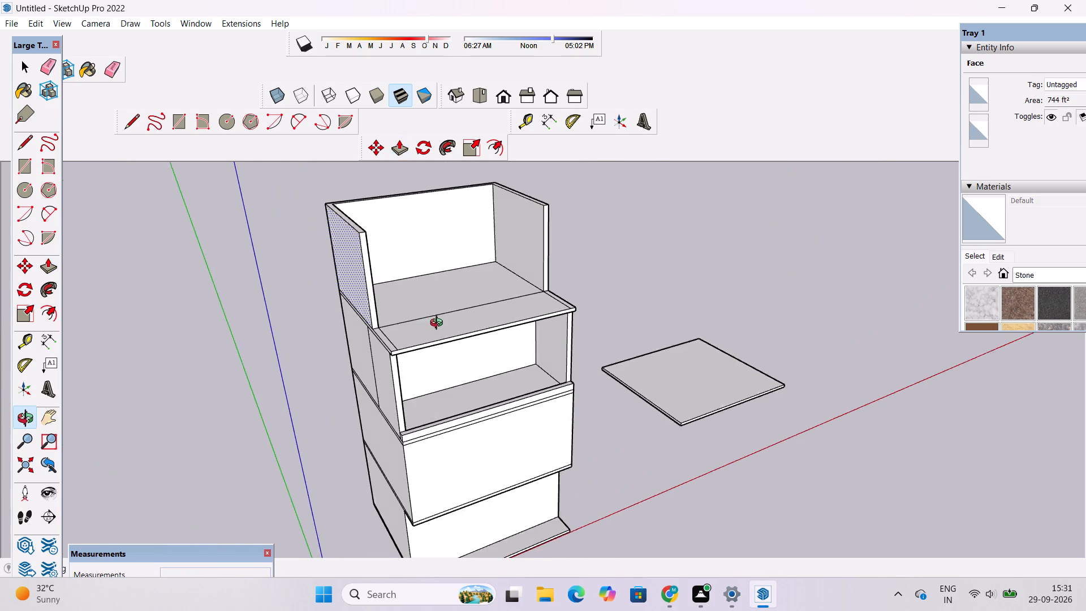
left_click_drag(439, 324, 438, 324)
left_click_drag(441, 296, 460, 345, "shift")
scroll(460, 346, "up", 2)
left_click_drag(462, 334, 502, 334)
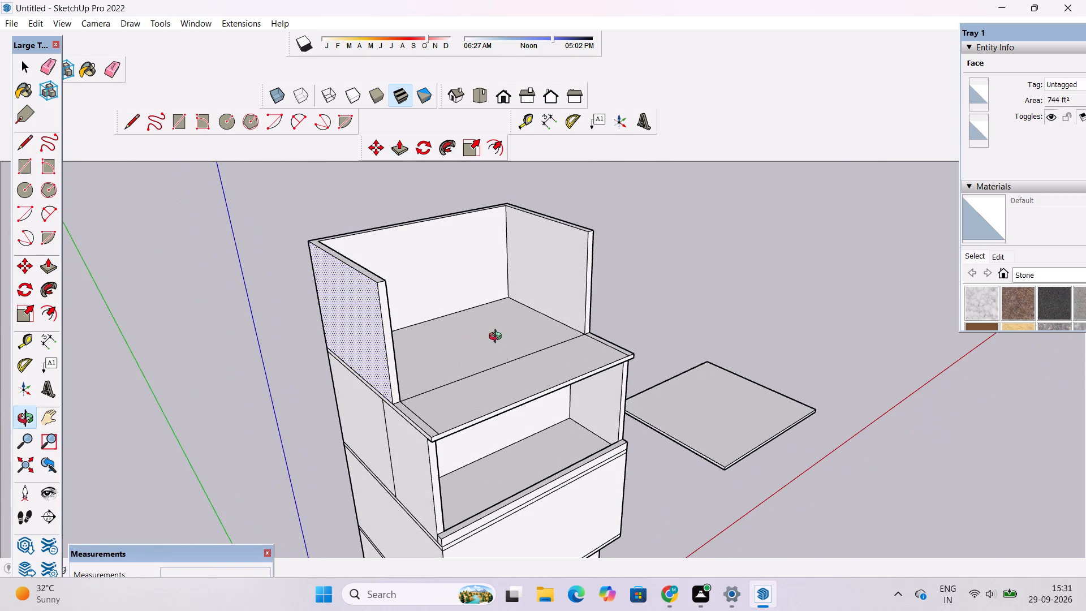
left_click_drag(497, 338, 459, 347, "shift")
scroll(453, 340, "up", 1)
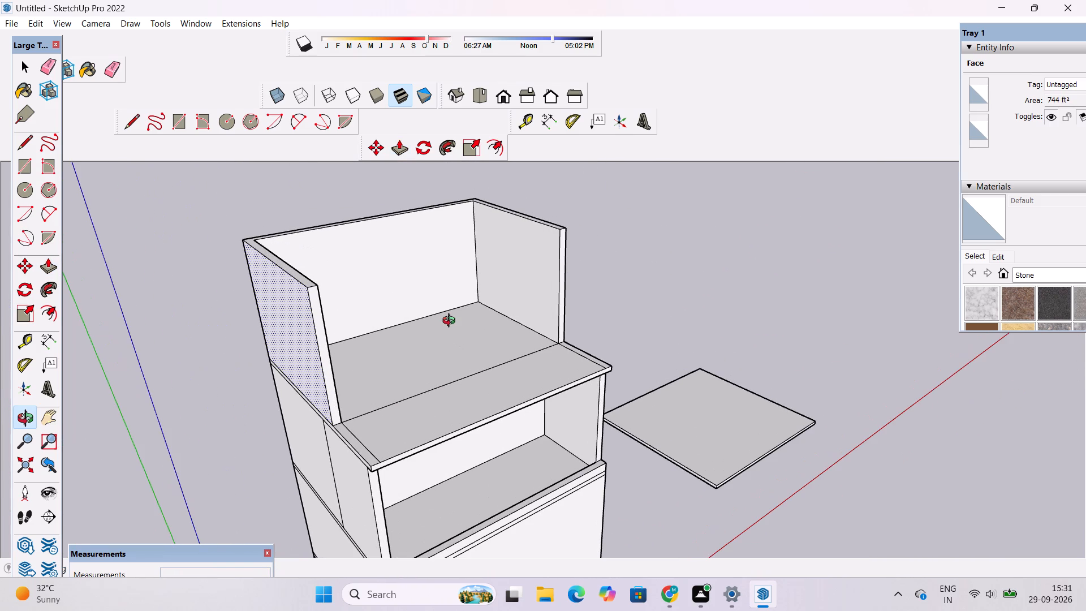
scroll(482, 322, "down", 5)
left_click_drag(388, 351, 489, 388)
scroll(491, 380, "up", 4)
left_click_drag(499, 368, 438, 362)
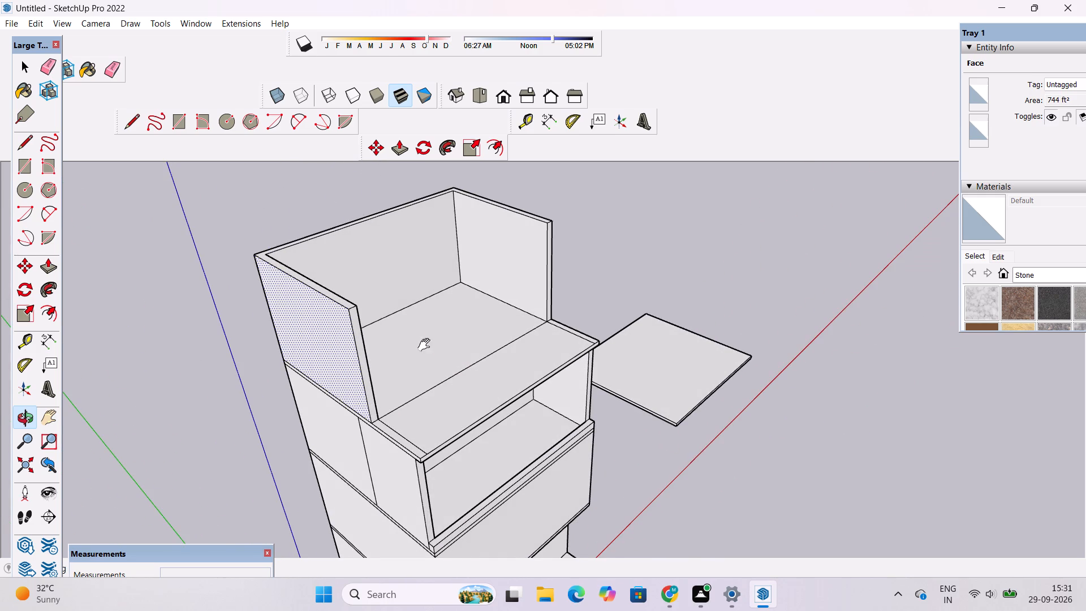
left_click_drag(426, 348, 430, 367, "shift")
left_click_drag(433, 377, 447, 377)
left_click_drag(456, 370, 399, 360, "shift")
scroll(403, 359, "up", 2)
Copy the detached slab from its bottom back-left corner onto the outer back-left top corner of the 24' U-shaped walls.
left_click_drag(412, 362, 356, 332, "shift")
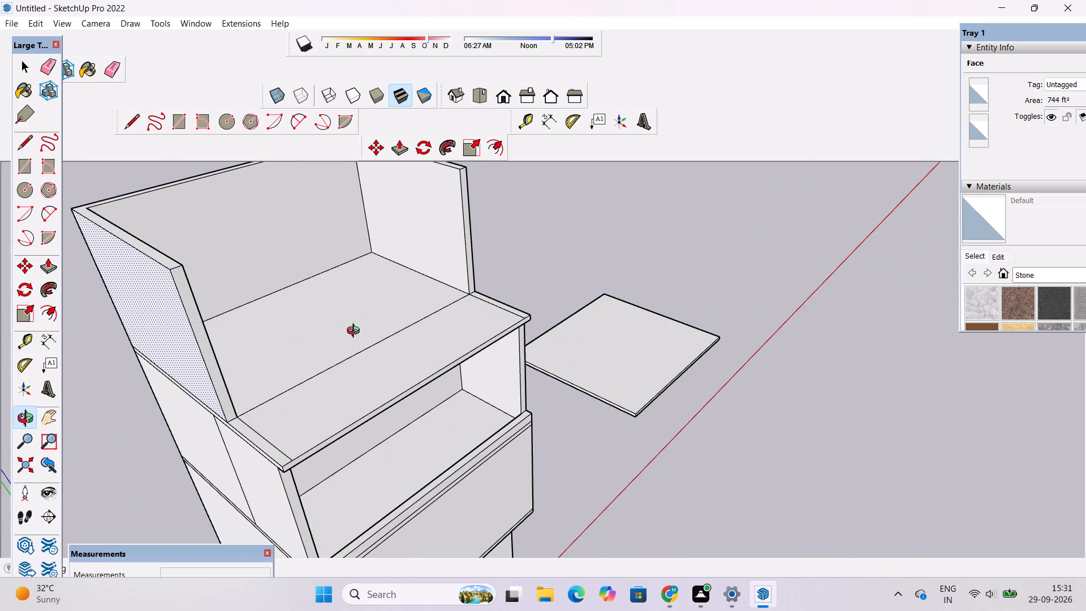
left_click_drag(351, 330, 330, 332)
left_click_drag(330, 332, 265, 323)
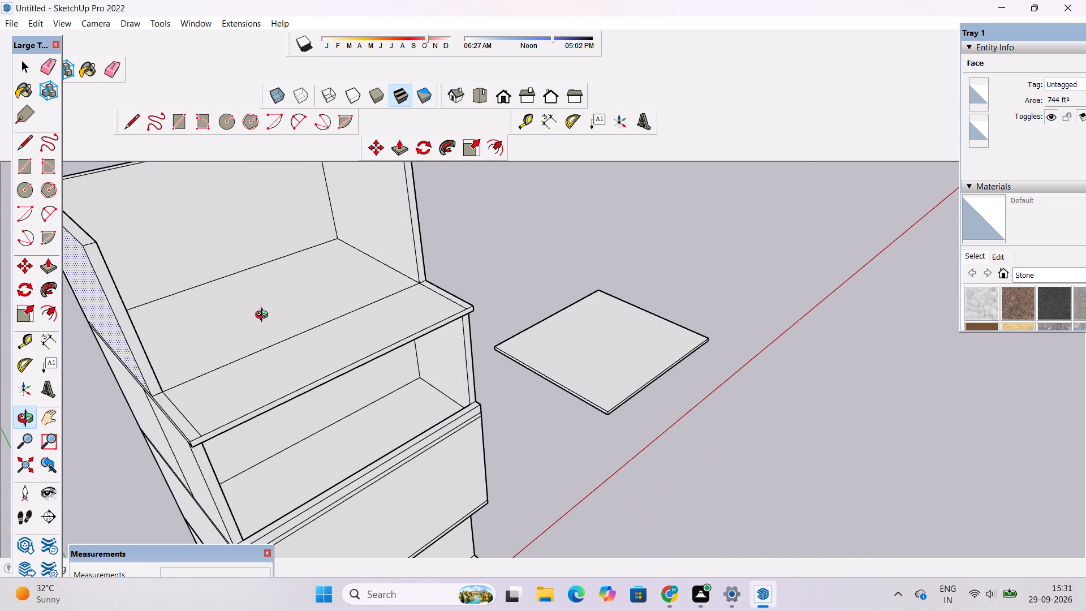
key("space")
left_click(548, 351)
scroll(540, 356, "up", 4)
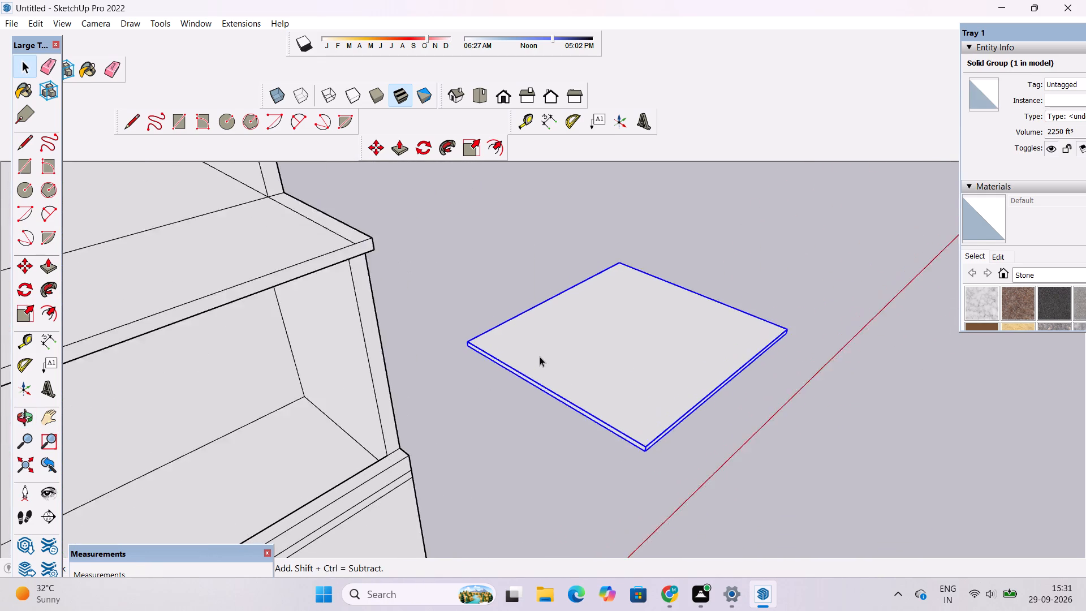
scroll(540, 356, "up", 1)
key("m")
scroll(483, 350, "up", 9)
left_click(439, 341)
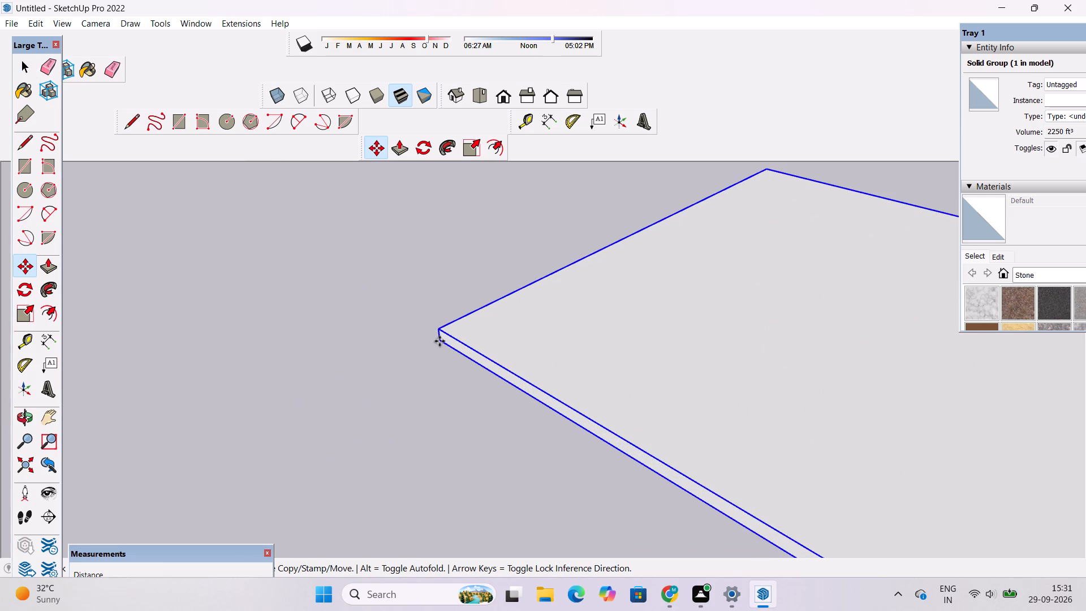
scroll(423, 342, "down", 4)
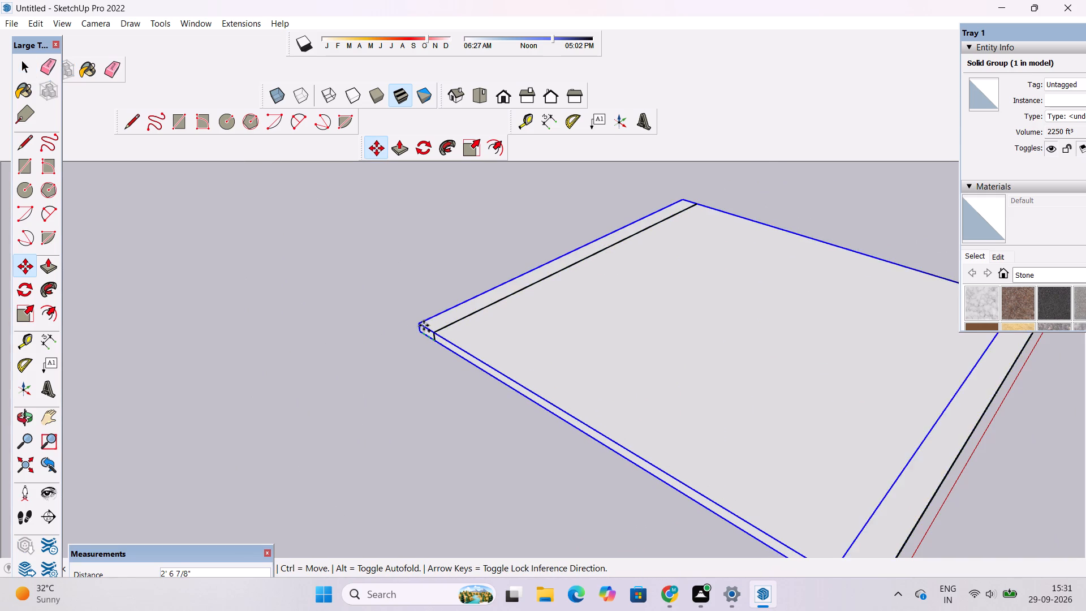
scroll(424, 325, "down", 4)
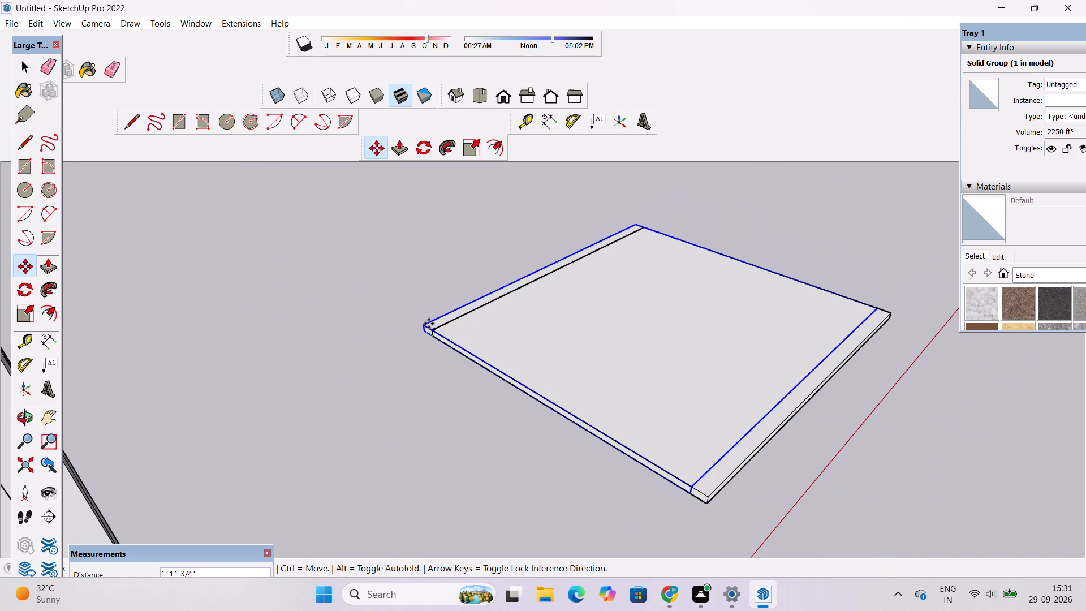
scroll(430, 324, "down", 4)
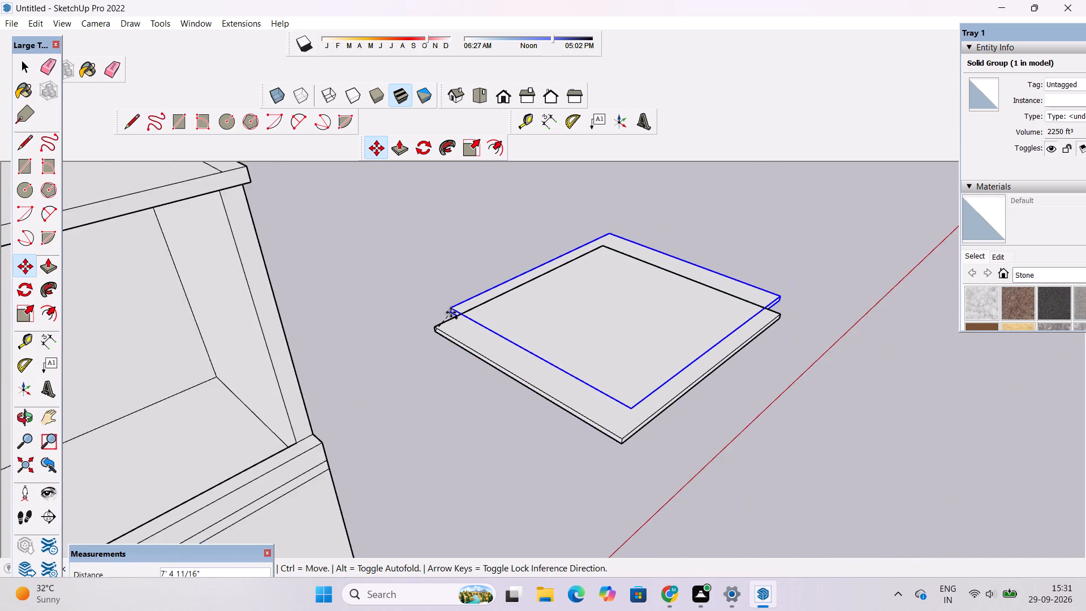
scroll(451, 312, "down", 7)
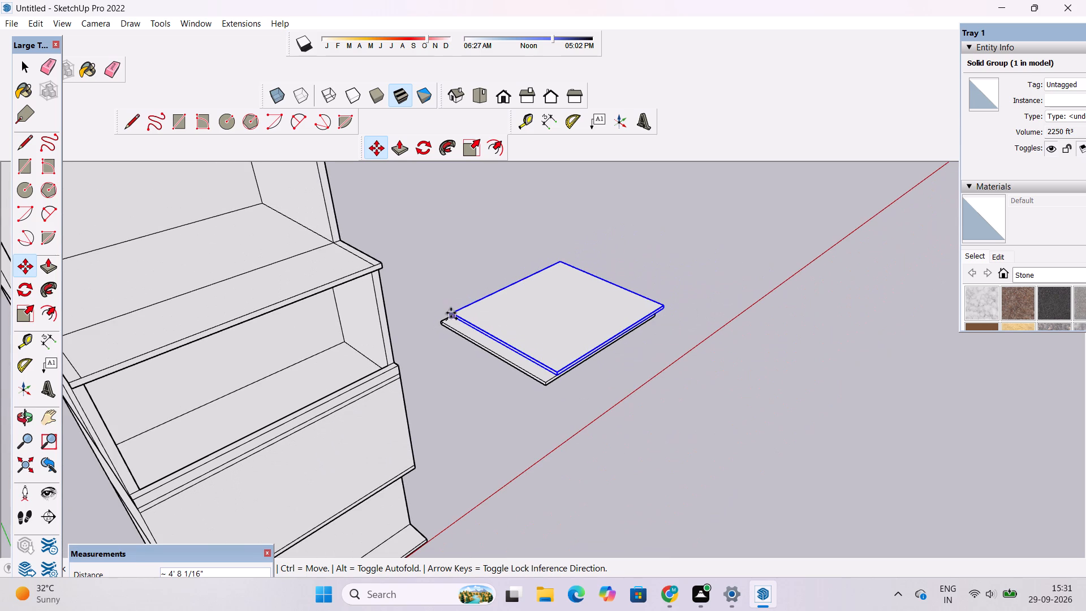
scroll(451, 313, "down", 8)
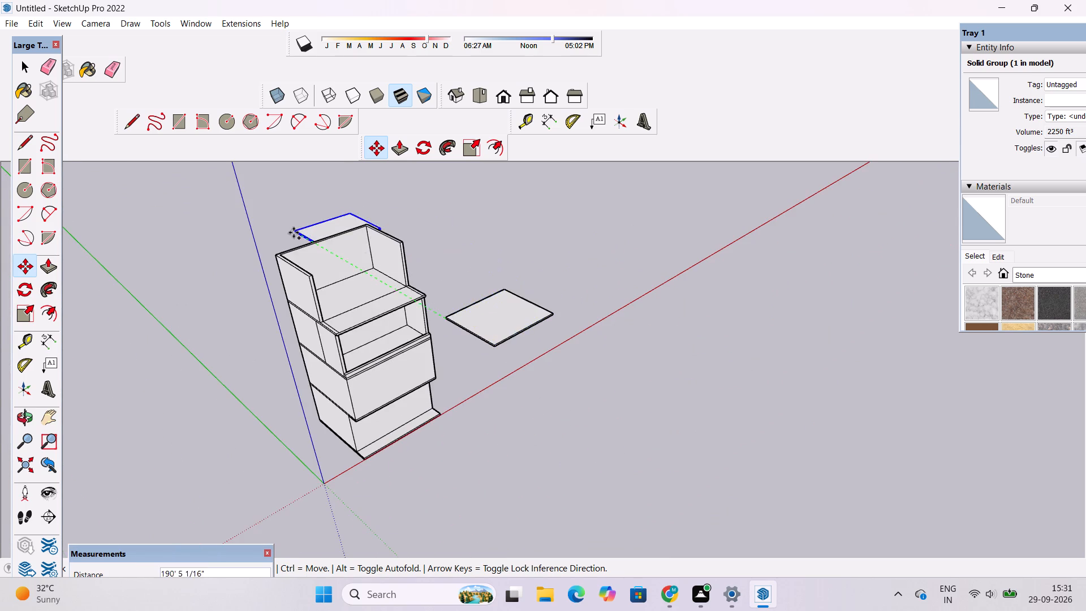
scroll(288, 233, "up", 4)
scroll(285, 261, "up", 20)
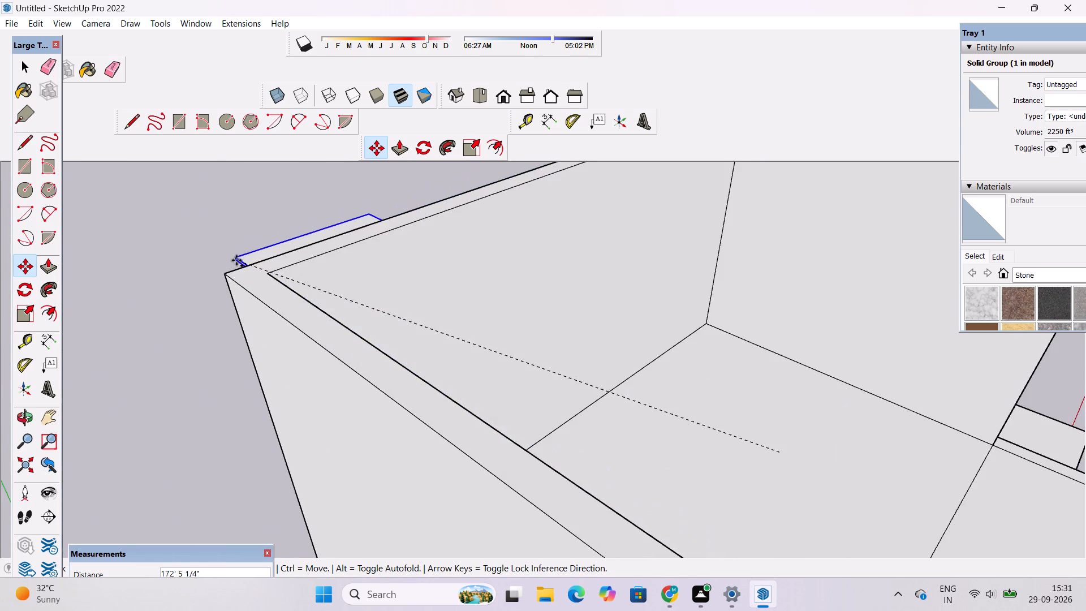
left_click(224, 269)
key("space")
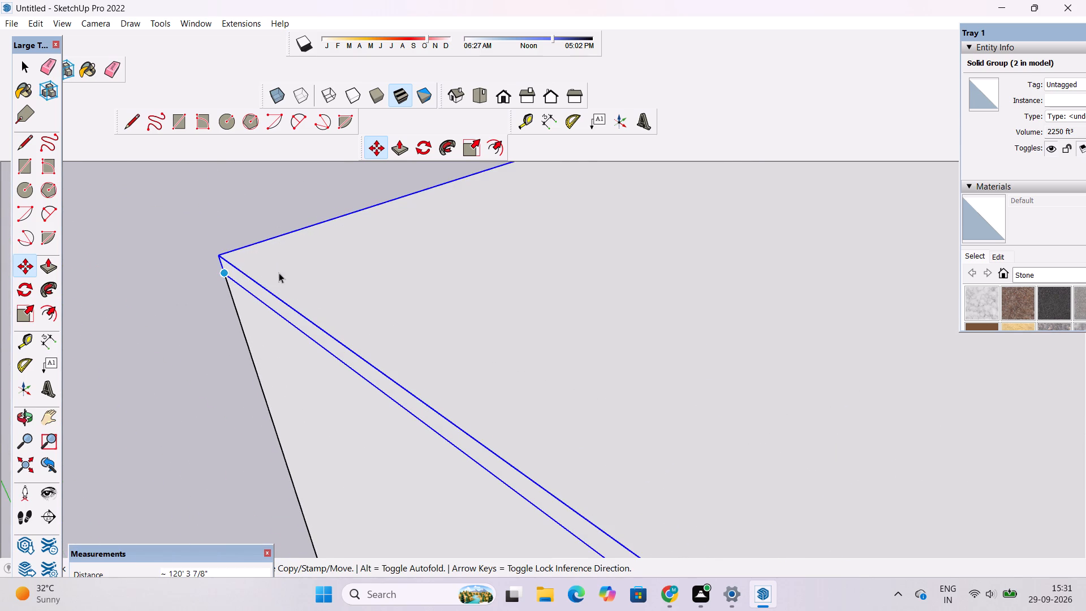
Explode the copied slab group sitting on top of the U-shaped walls and clear the selection.
right_click(279, 273)
left_click(296, 356)
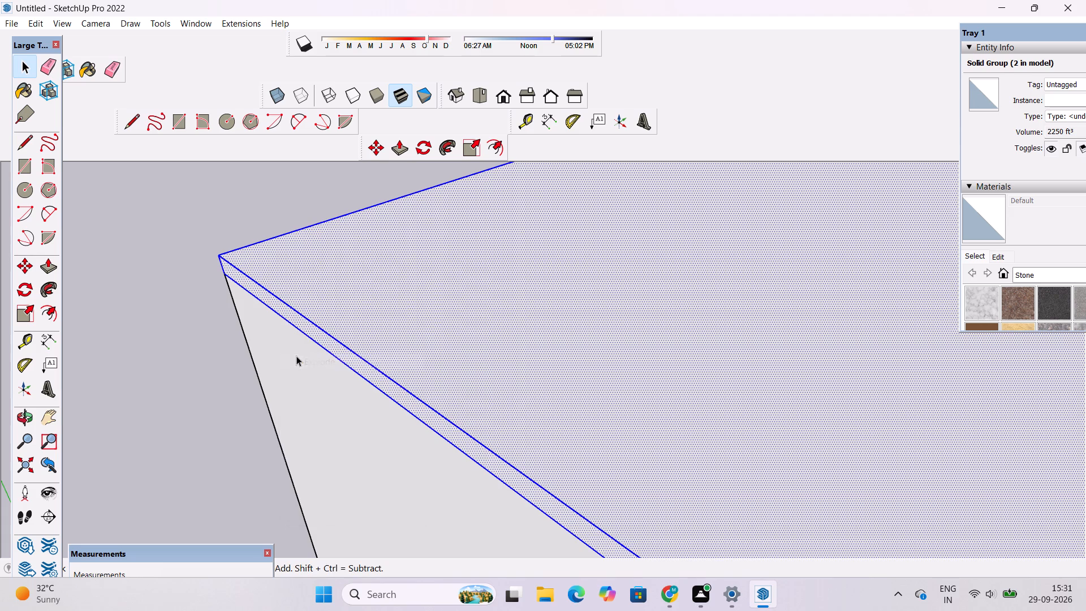
left_click(158, 307)
Examine the new top slab, the open-fronted upper level and the stacked levels below from the front and side.
key("o")
scroll(205, 311, "down", 6)
left_click_drag(381, 311, 265, 276)
scroll(258, 275, "down", 6)
scroll(305, 292, "up", 2)
left_click_drag(310, 314, 304, 352, "shift")
left_click_drag(304, 357, 269, 361)
left_click_drag(296, 333, 290, 374, "shift")
scroll(290, 371, "up", 2)
left_click_drag(286, 369, 278, 326)
scroll(289, 295, "up", 4)
left_click_drag(376, 355, 267, 392)
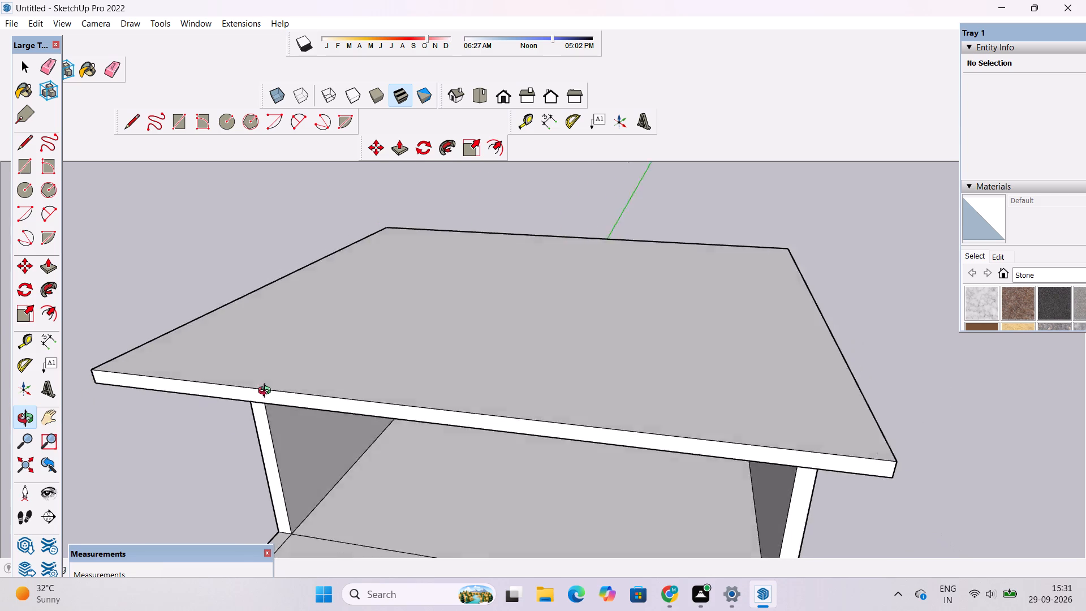
left_click_drag(267, 392, 269, 418)
scroll(326, 389, "down", 12)
left_click_drag(408, 372, 433, 339)
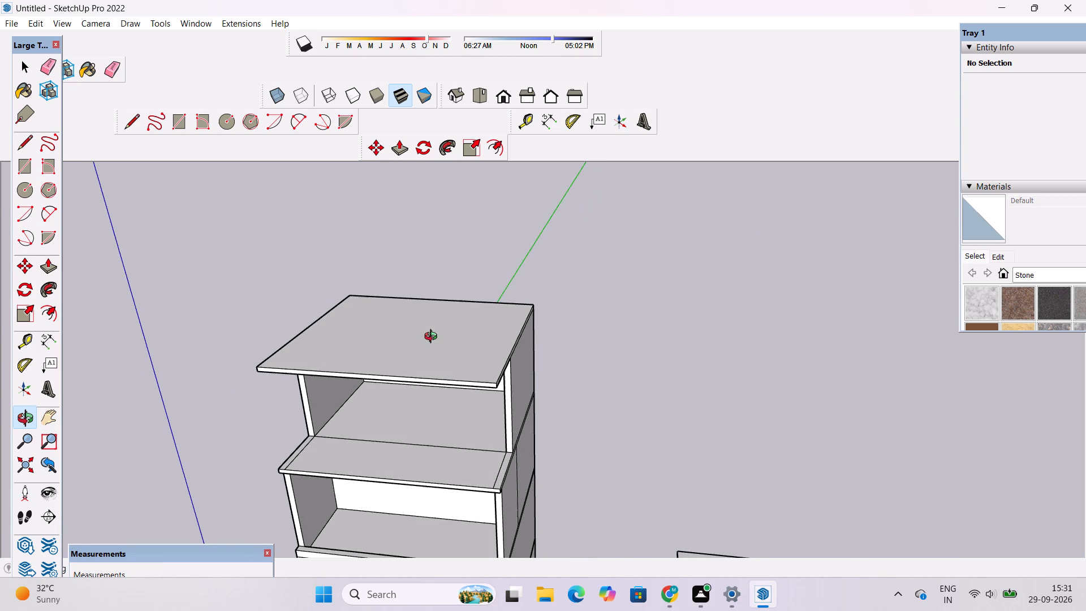
scroll(433, 338, "up", 1)
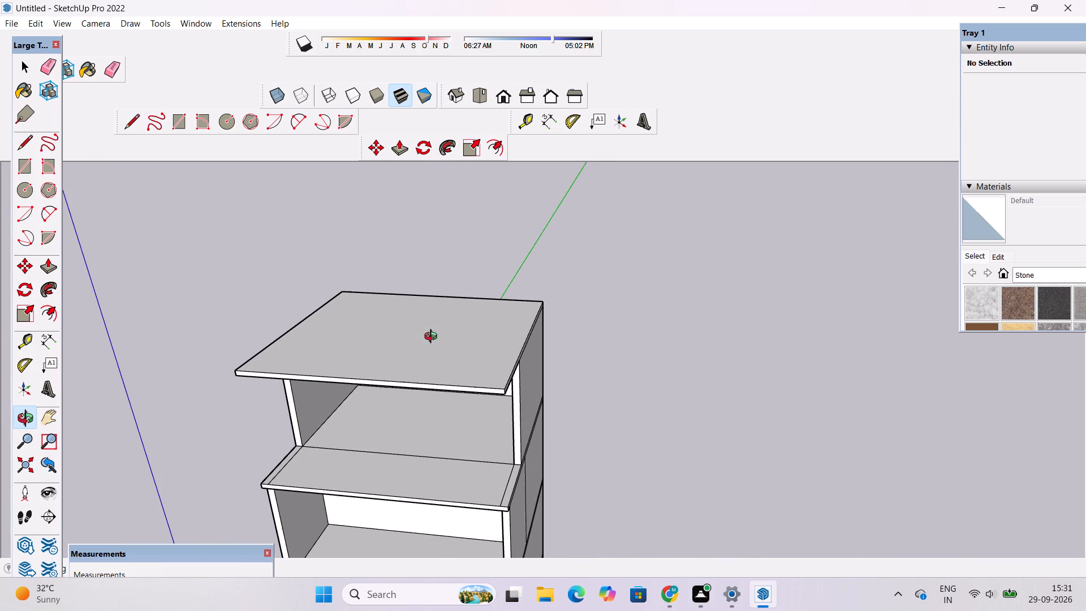
scroll(433, 338, "up", 1)
scroll(434, 335, "down", 7)
left_click_drag(418, 395, 430, 380)
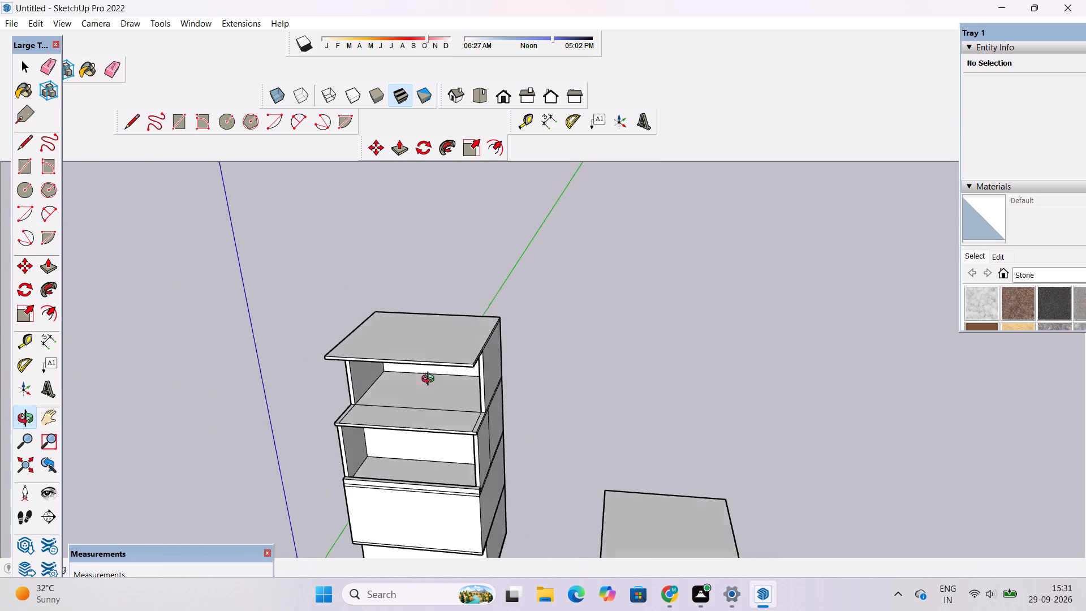
left_click_drag(430, 380, 449, 342)
scroll(450, 341, "up", 4)
left_click_drag(454, 394, 458, 404)
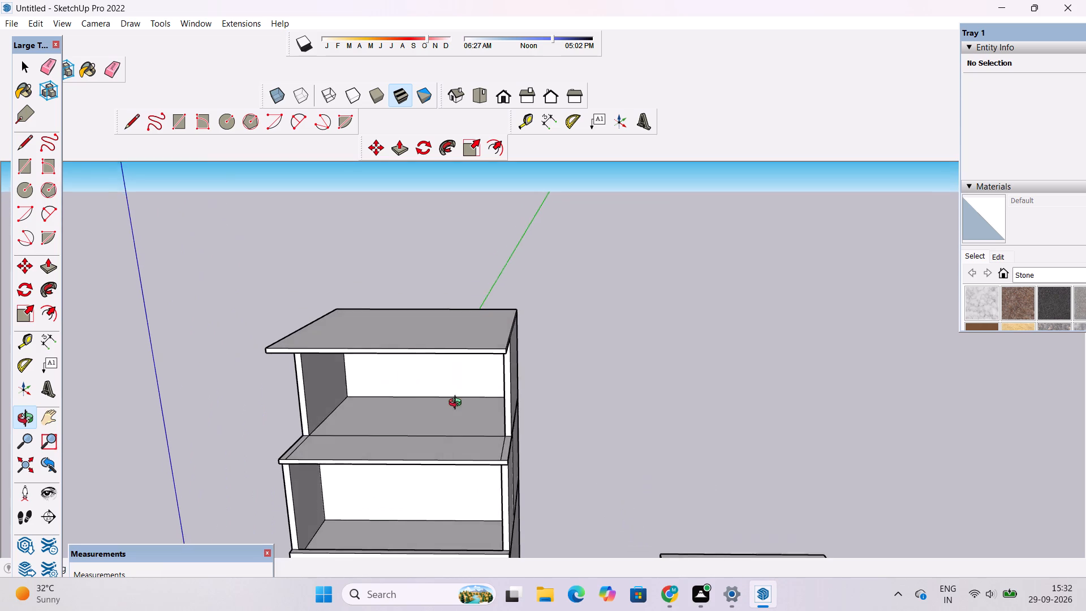
left_click_drag(458, 404, 442, 407)
left_click_drag(433, 405, 432, 328, "shift")
scroll(490, 335, "up", 2)
left_click_drag(498, 338, 434, 352)
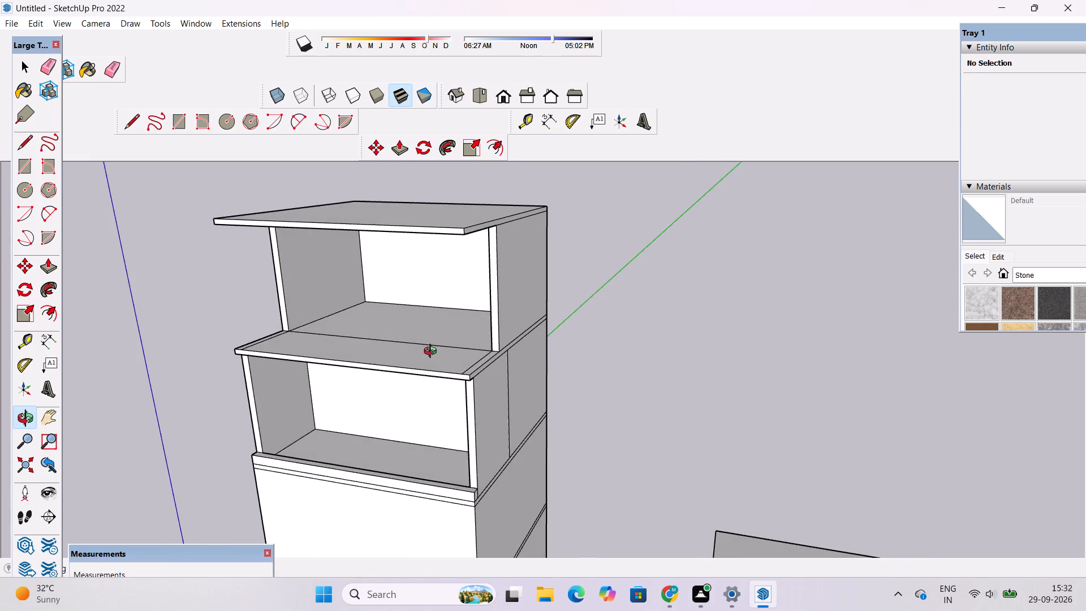
scroll(432, 340, "up", 2)
left_click_drag(446, 342, 443, 333, "shift")
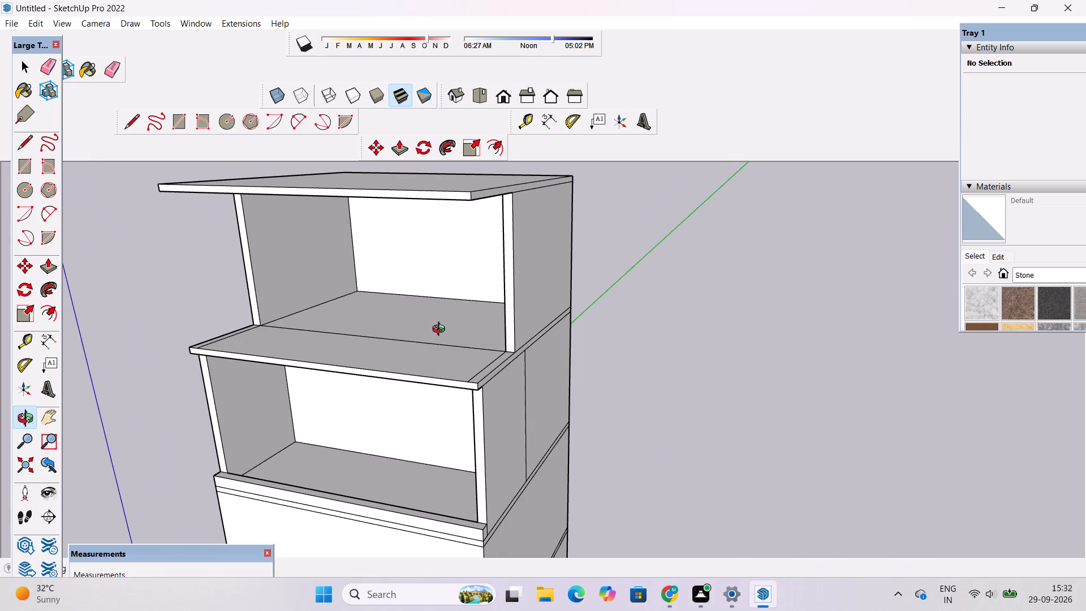
scroll(442, 319, "down", 1)
left_click_drag(446, 321, 450, 221, "shift")
left_click_drag(476, 246, 404, 302)
scroll(410, 283, "down", 5)
left_click_drag(472, 255, 464, 346, "shift")
Push/Pull the front end face of the upper level's right side wall forward 14' to the lower slab's front edge.
scroll(463, 324, "up", 8, "shift")
left_click_drag(421, 328, 430, 301)
left_click_drag(430, 301, 438, 302, "shift")
key("p")
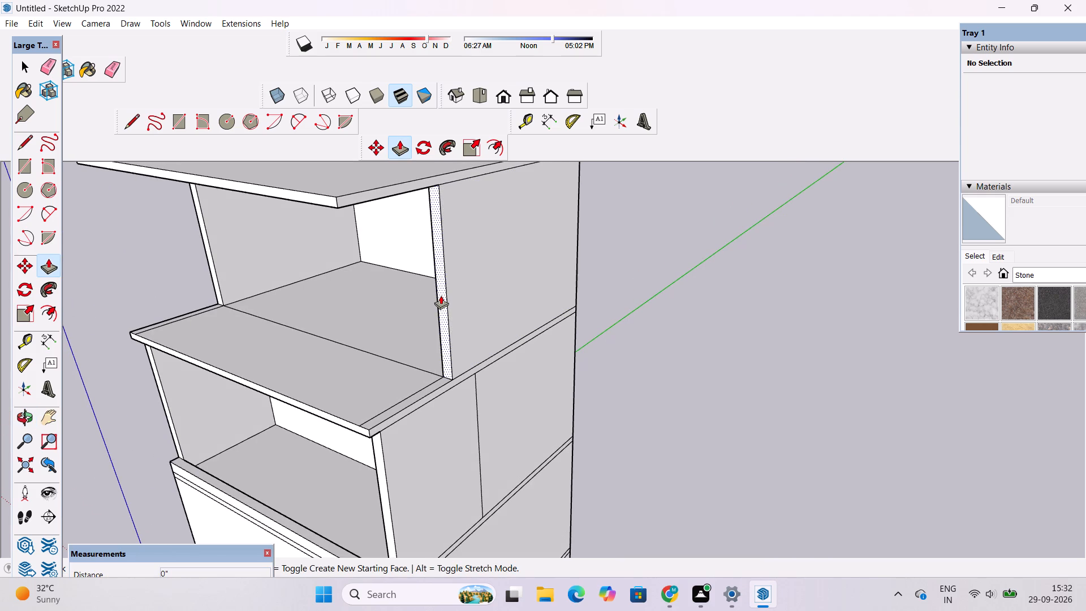
left_click(441, 295)
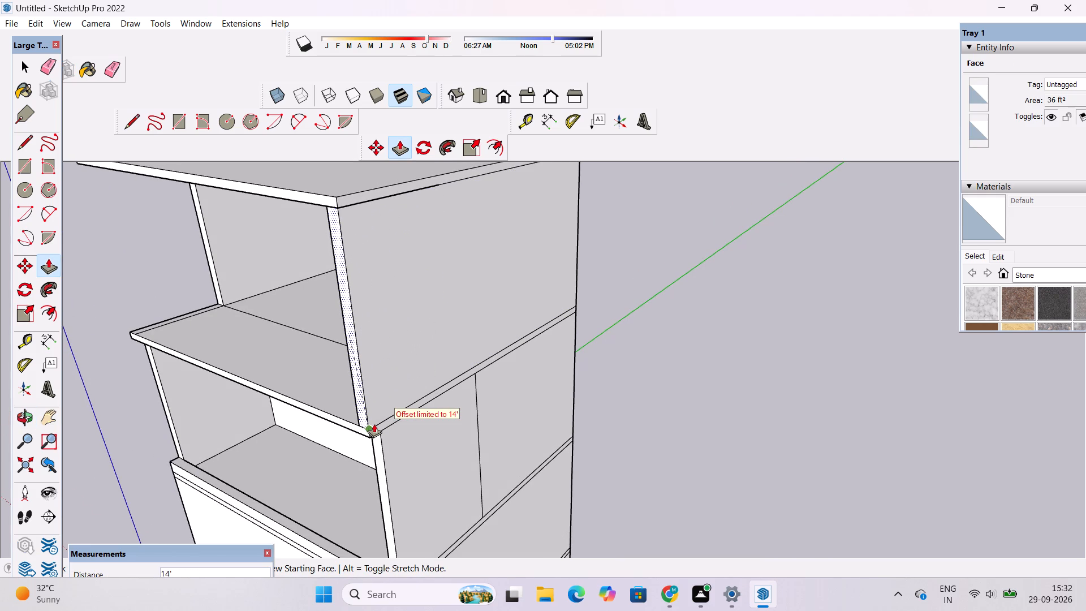
left_click(374, 424)
Examine the extended right side wall and the upper level's open left side from several angles.
key("o")
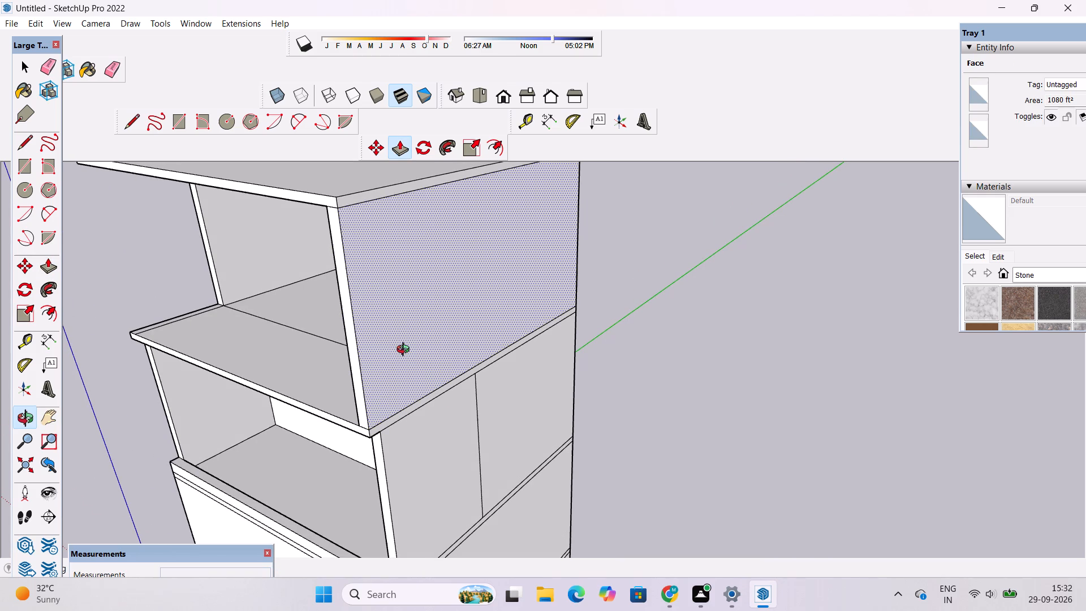
scroll(396, 367, "down", 4)
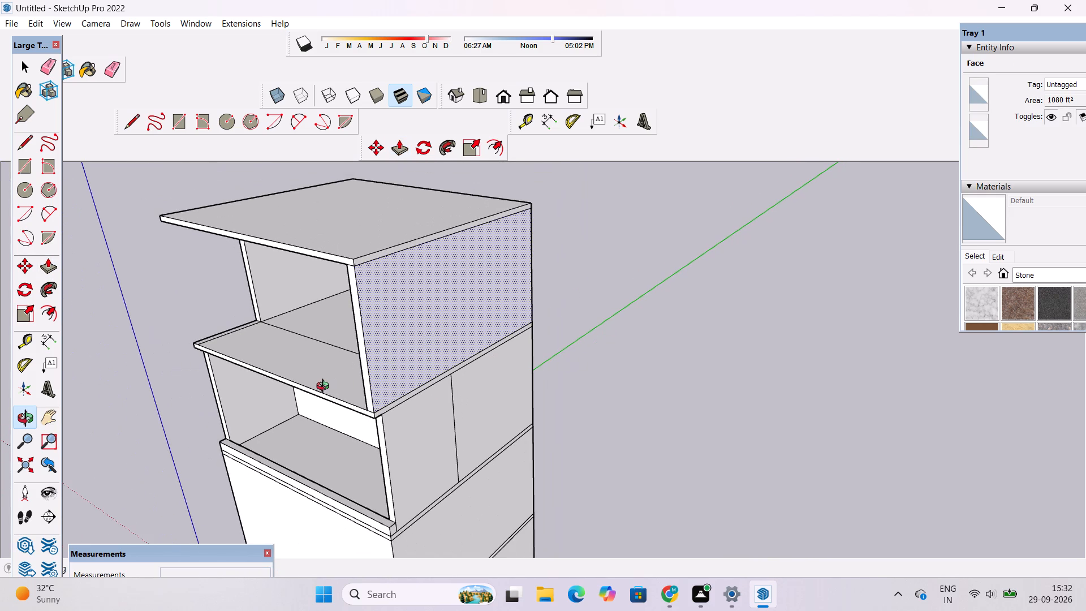
scroll(335, 340, "down", 1)
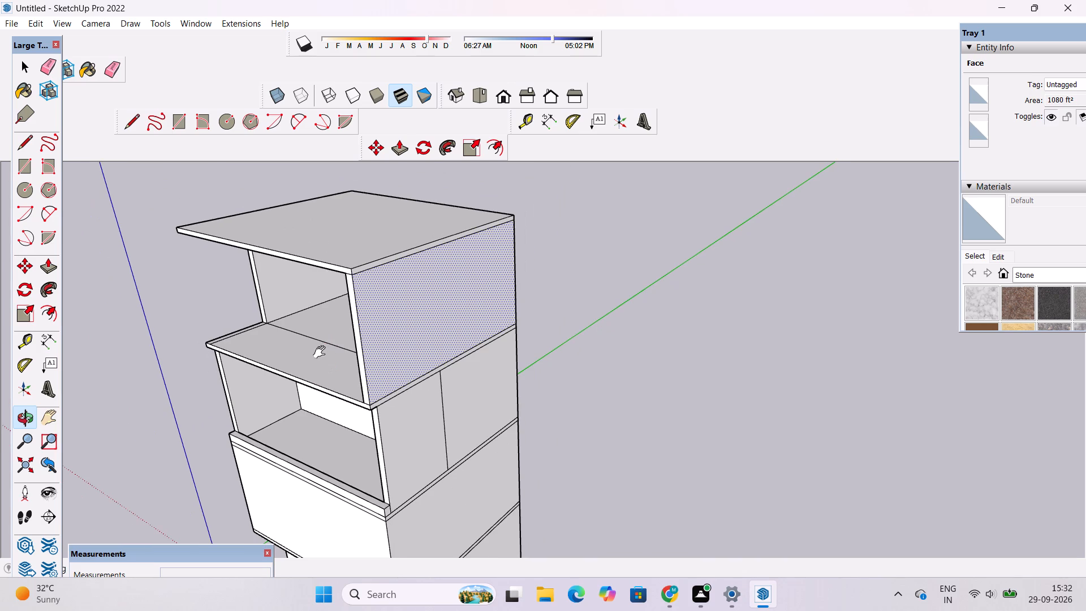
left_click_drag(321, 352, 400, 337, "shift")
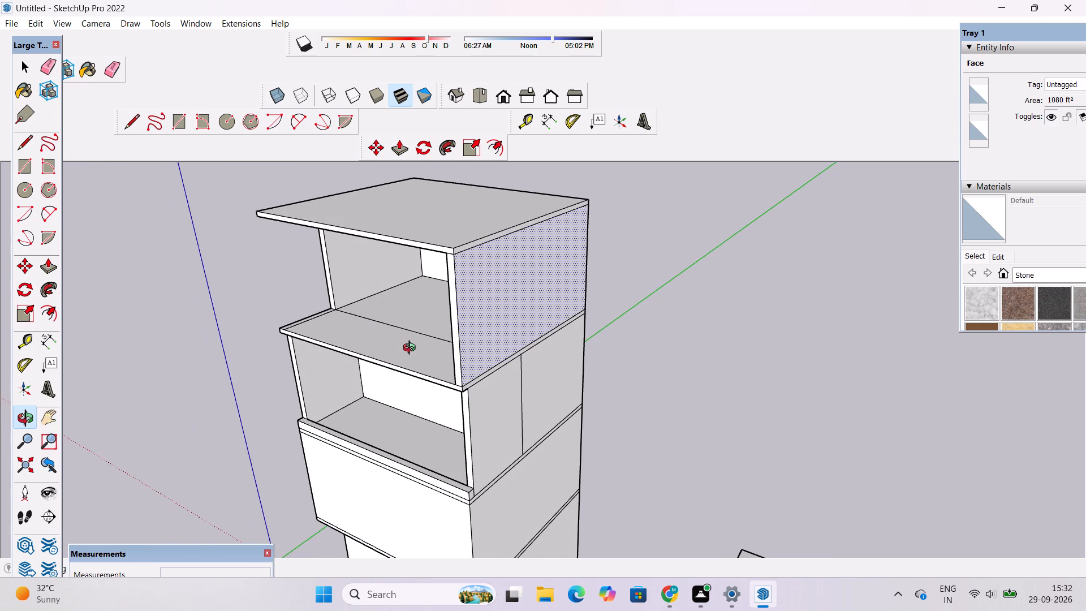
scroll(417, 335, "down", 3)
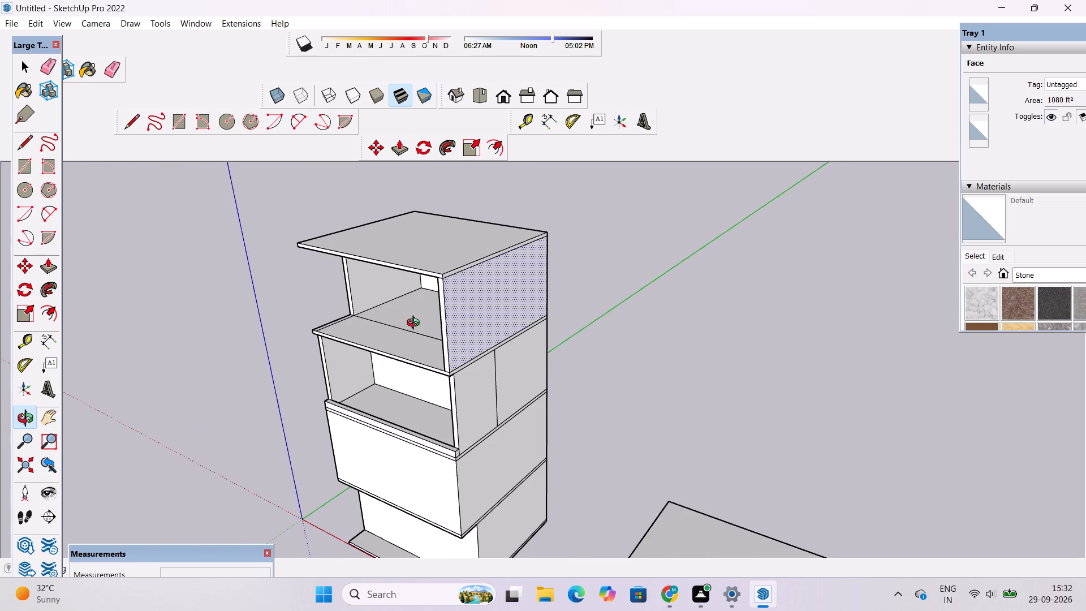
scroll(416, 325, "down", 2)
left_click_drag(395, 351, 467, 364)
left_click_drag(471, 364, 364, 352, "shift")
left_click_drag(367, 352, 401, 352)
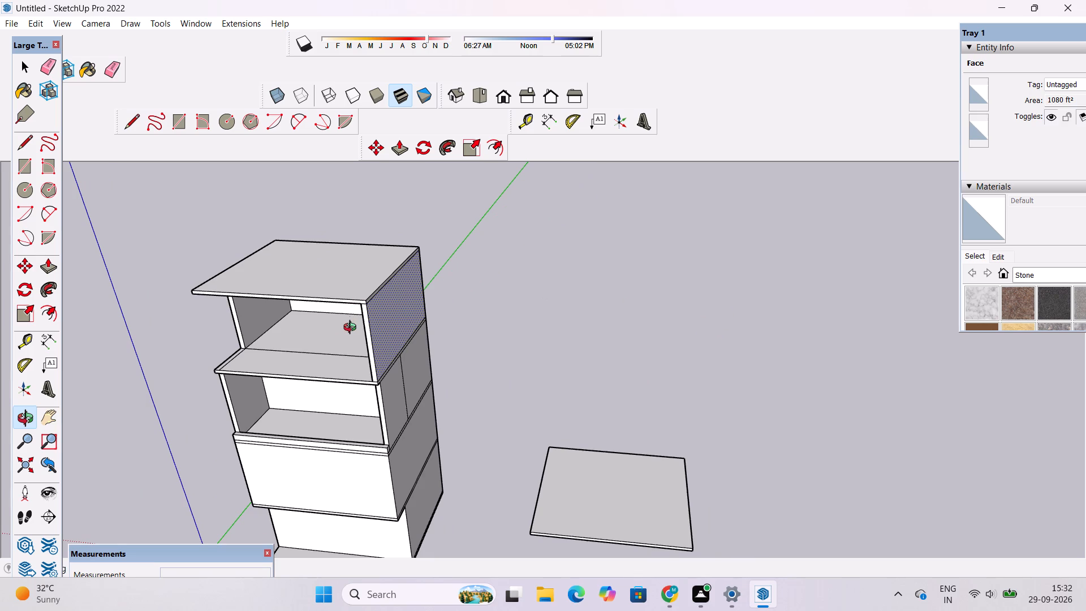
key("o")
left_click_drag(330, 348, 360, 345, "shift")
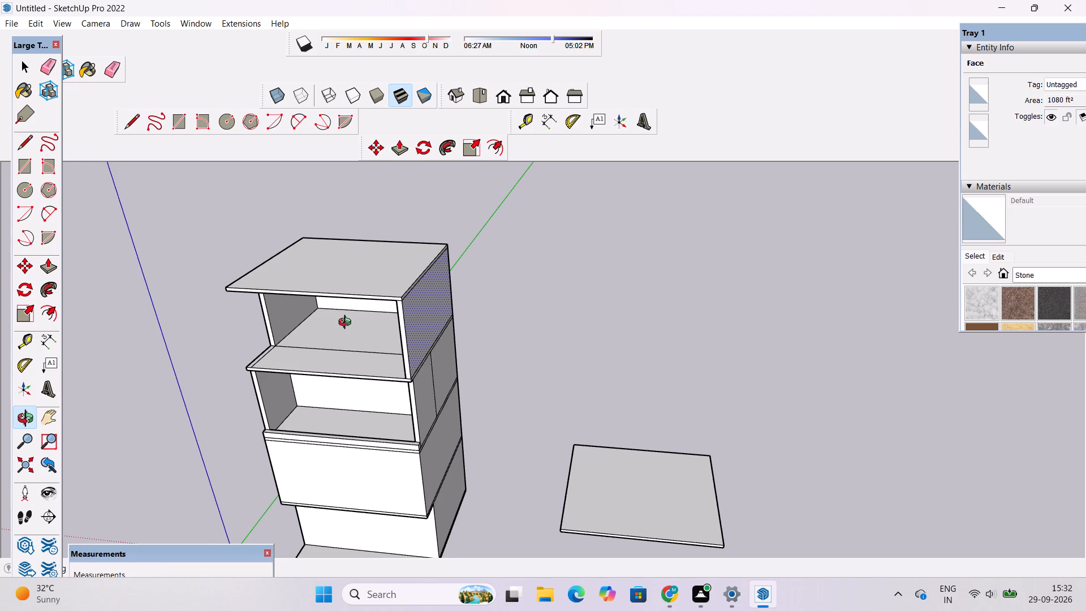
left_click_drag(299, 362, 378, 349, "shift")
left_click_drag(378, 393, 383, 388)
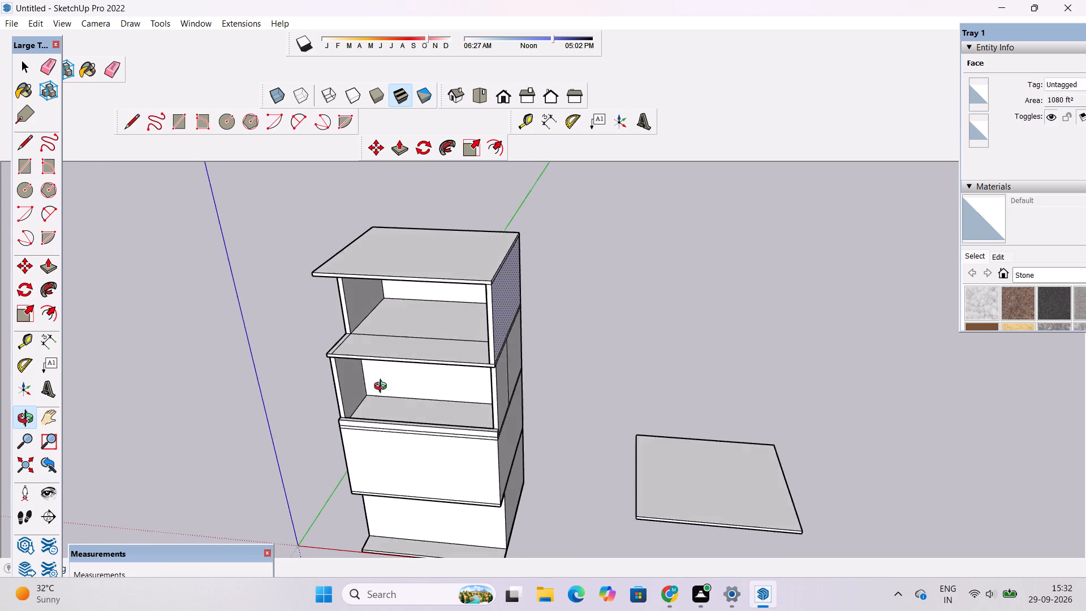
left_click_drag(383, 388, 434, 344)
scroll(451, 333, "up", 2)
left_click_drag(444, 339, 511, 338, "shift")
scroll(522, 325, "up", 1)
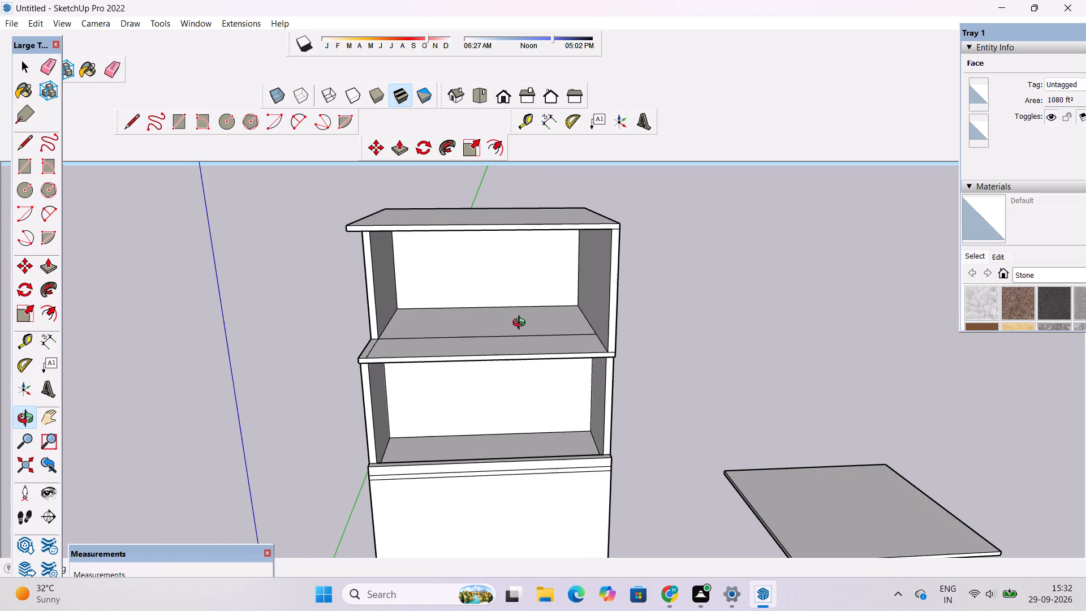
scroll(526, 322, "up", 1)
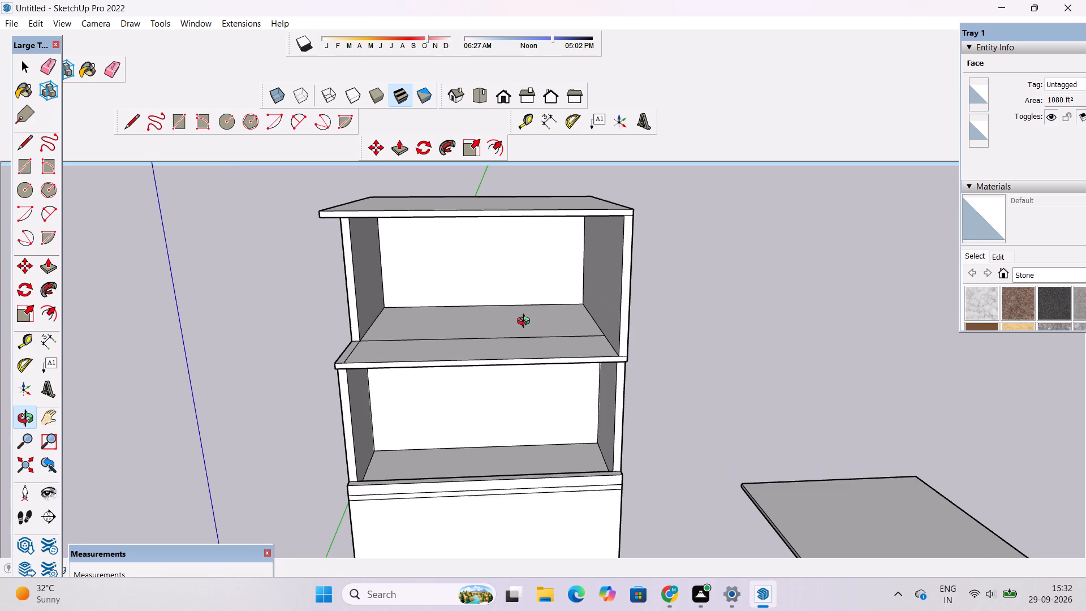
left_click_drag(559, 326, 454, 316)
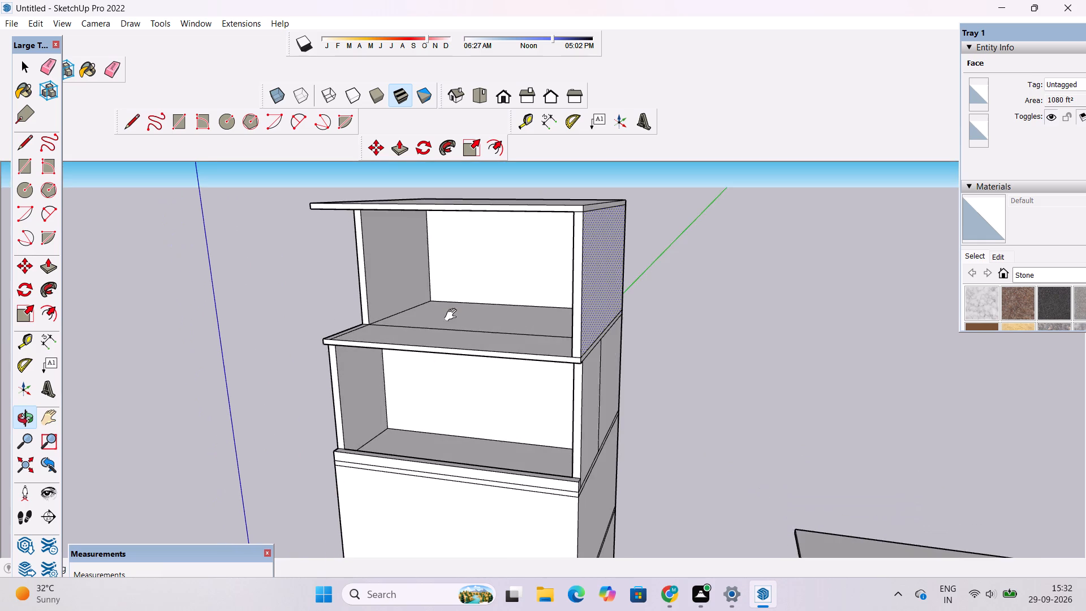
left_click_drag(453, 315, 463, 329, "shift")
scroll(339, 356, "up", 4)
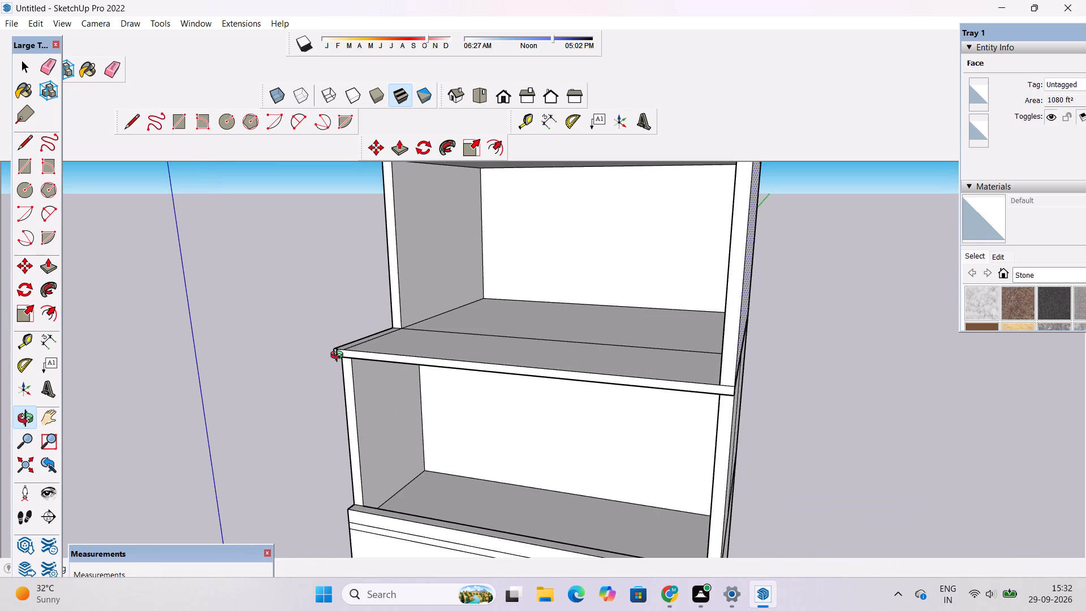
left_click_drag(353, 361, 386, 330, "shift")
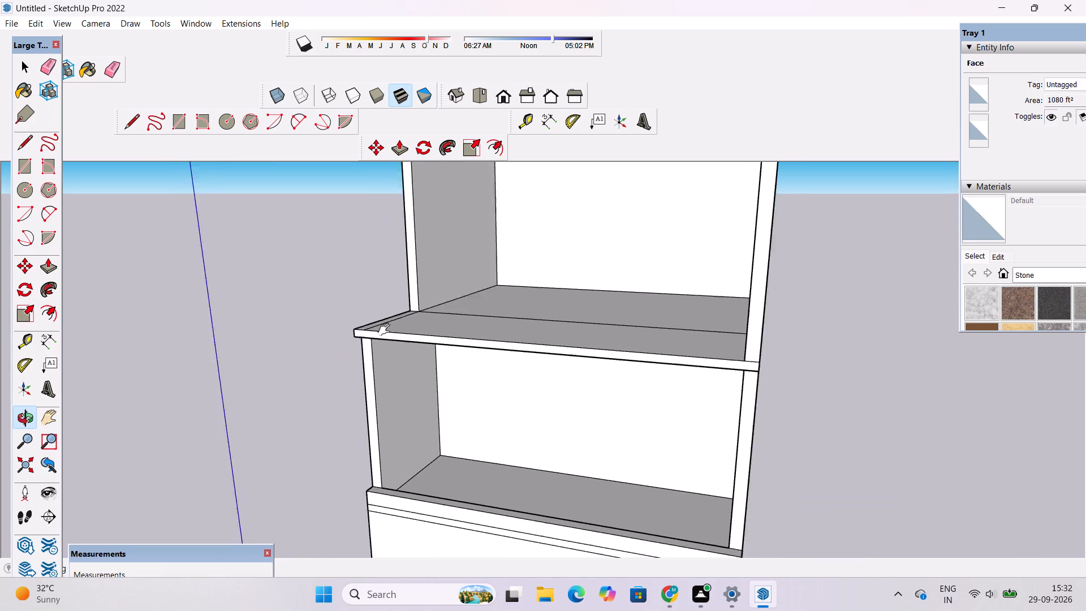
Examine the upper level's floor slab, its uncovered front strip on the left side and the set-back left wall from several angles.
left_click_drag(386, 330, 390, 327, "shift")
left_click_drag(396, 333, 407, 401)
scroll(429, 333, "up", 4)
left_click_drag(393, 332, 523, 301)
scroll(556, 289, "up", 3)
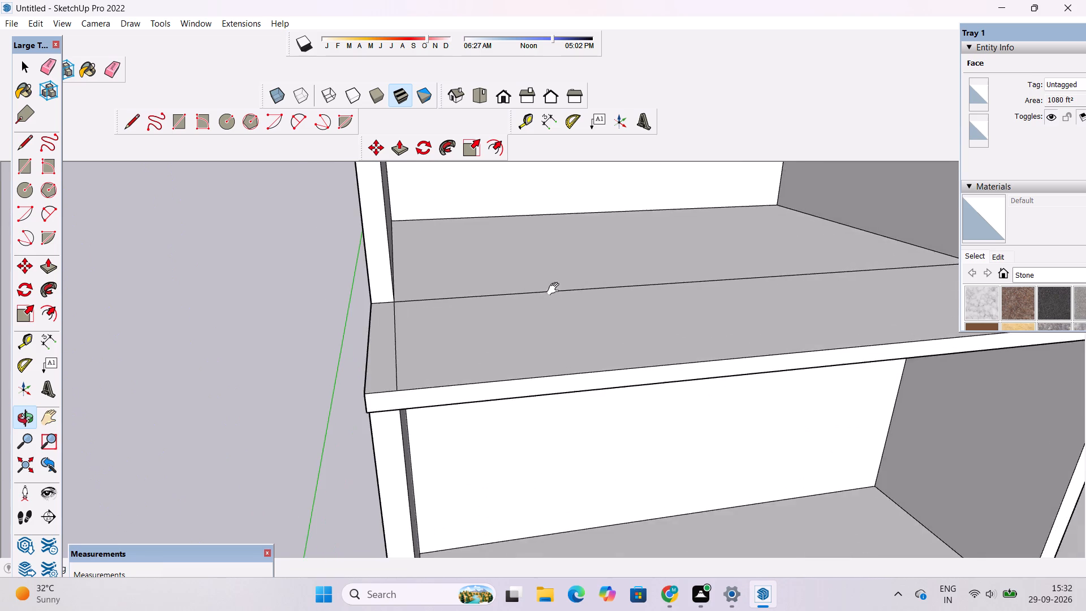
left_click_drag(551, 290, 476, 314, "shift")
left_click_drag(466, 346, 456, 328)
left_click_drag(431, 324, 406, 326, "shift")
scroll(402, 328, "down", 3)
left_click_drag(410, 327, 404, 359)
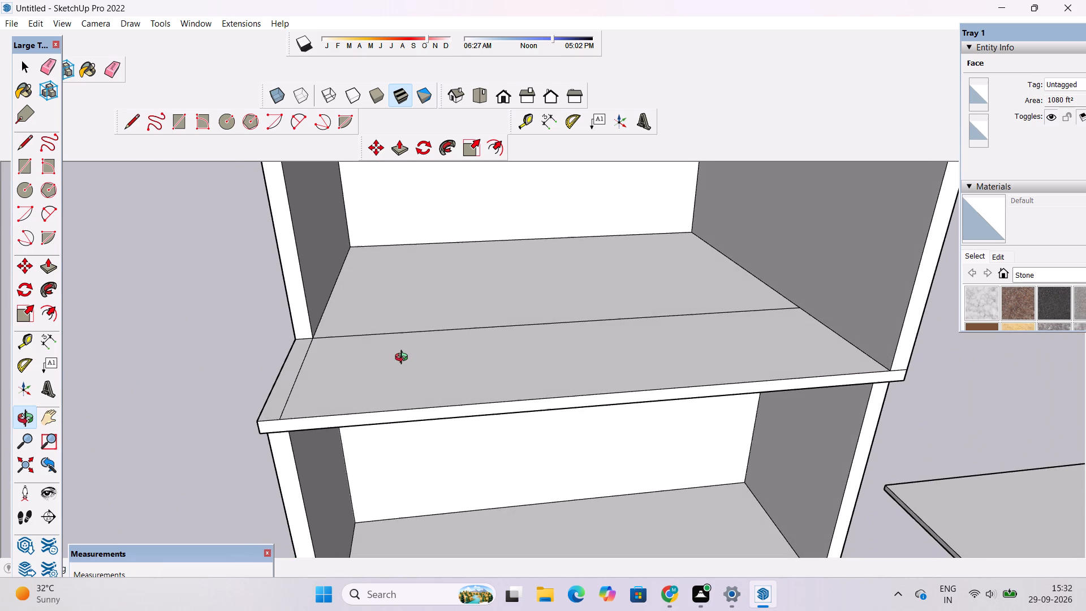
scroll(406, 351, "up", 1)
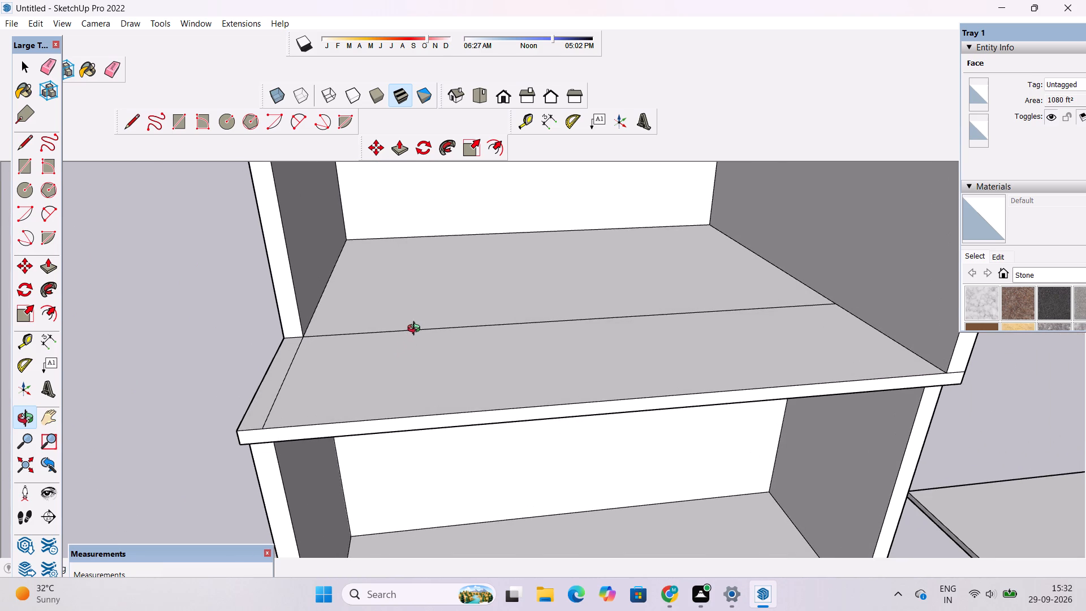
left_click(430, 354, "shift")
scroll(432, 356, "down", 5)
left_click_drag(466, 329, 368, 396, "shift")
left_click_drag(374, 382, 386, 359, "shift")
scroll(359, 364, "up", 2)
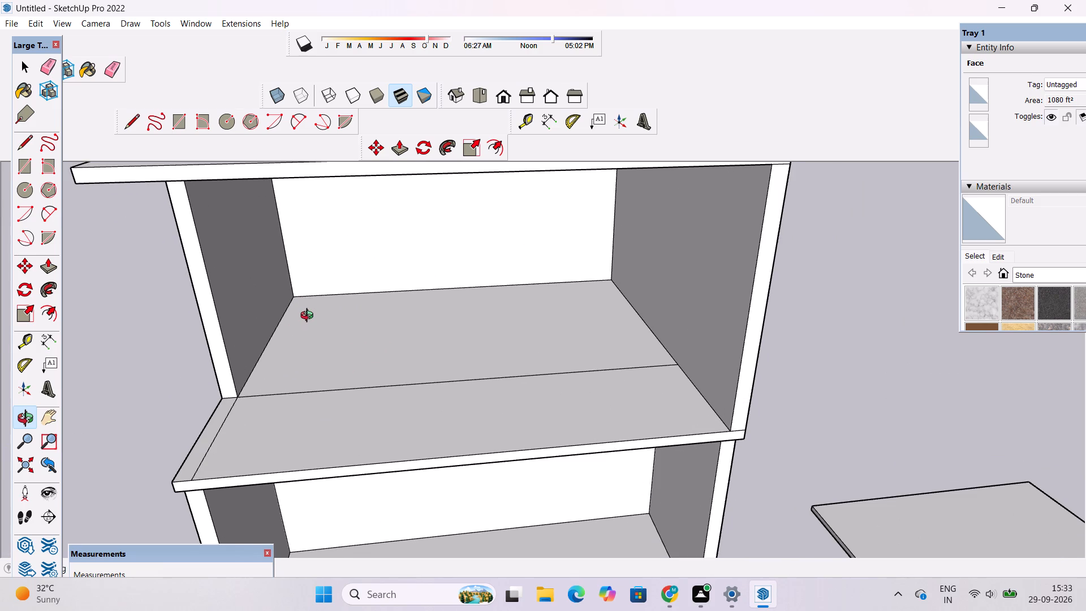
scroll(309, 317, "down", 4)
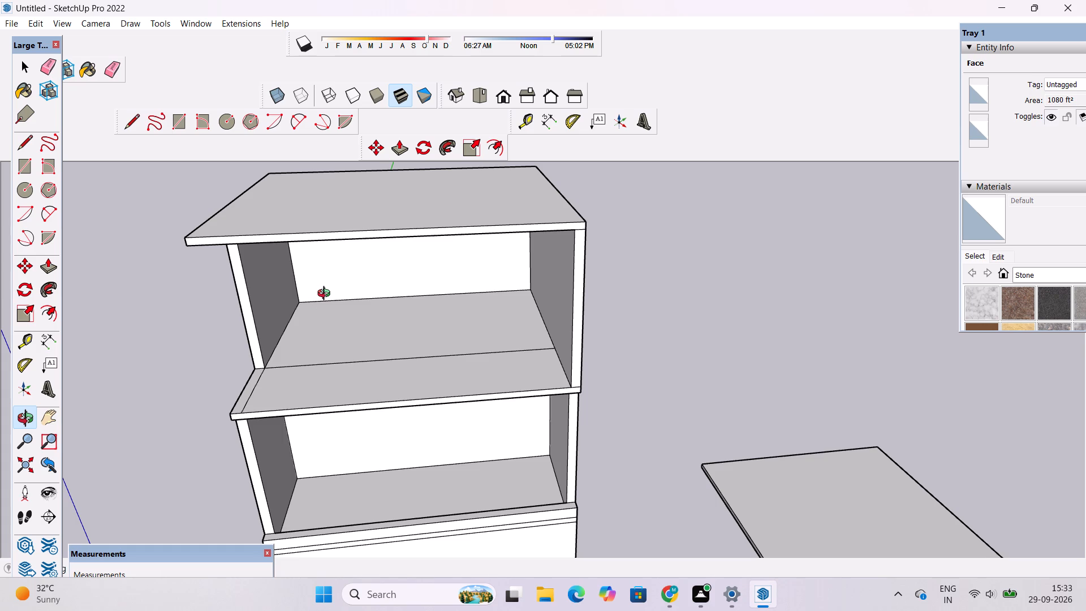
scroll(326, 295, "down", 4)
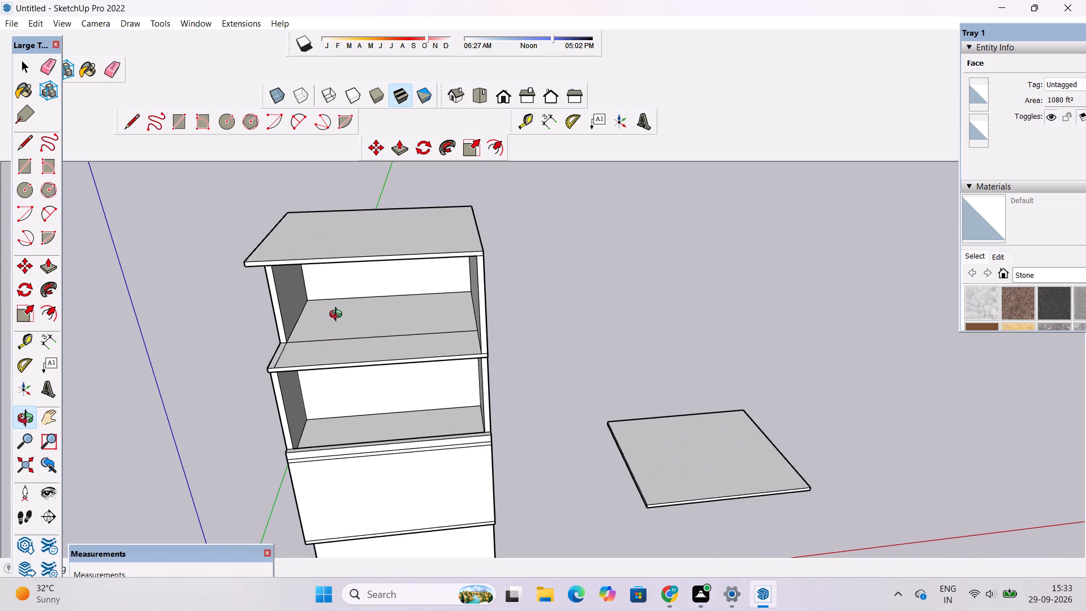
left_click_drag(317, 365, 367, 324, "shift")
scroll(350, 296, "up", 3)
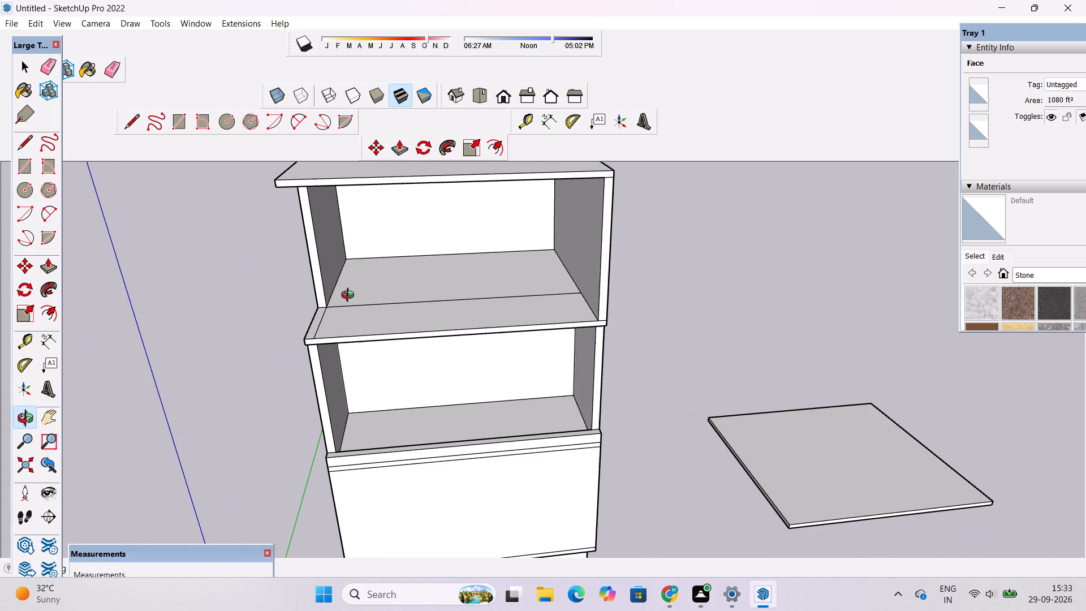
left_click_drag(351, 334, 348, 311)
left_click_drag(356, 309, 349, 346)
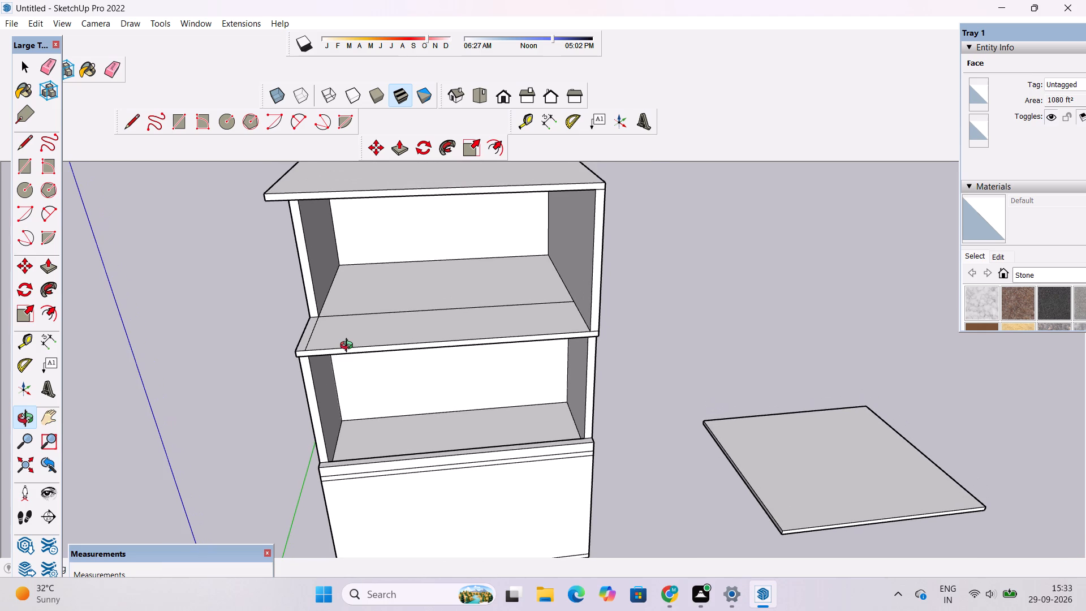
scroll(349, 347, "up", 2)
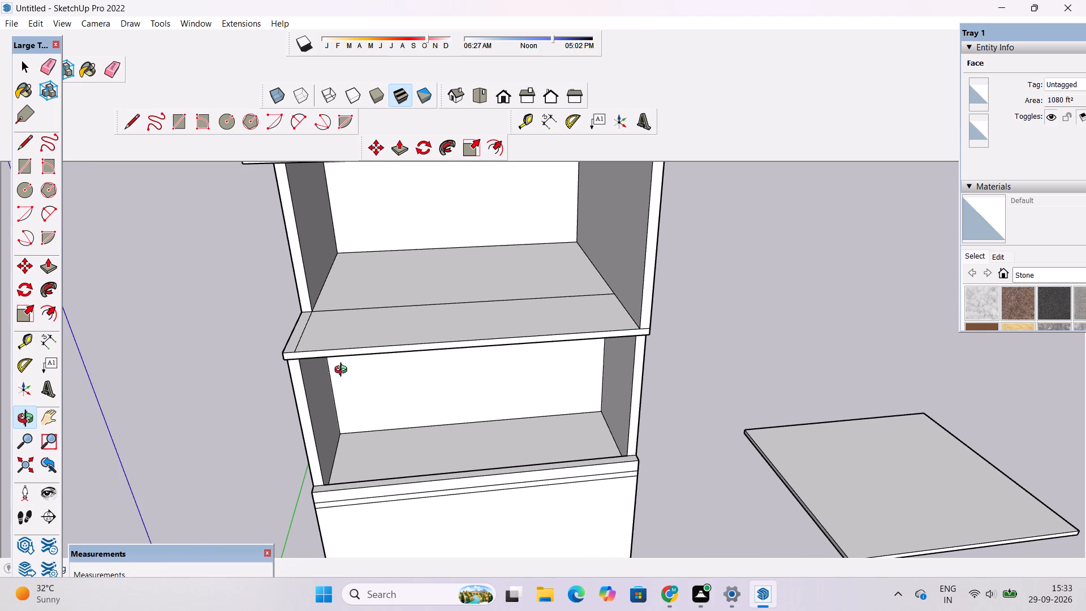
scroll(343, 371, "down", 2)
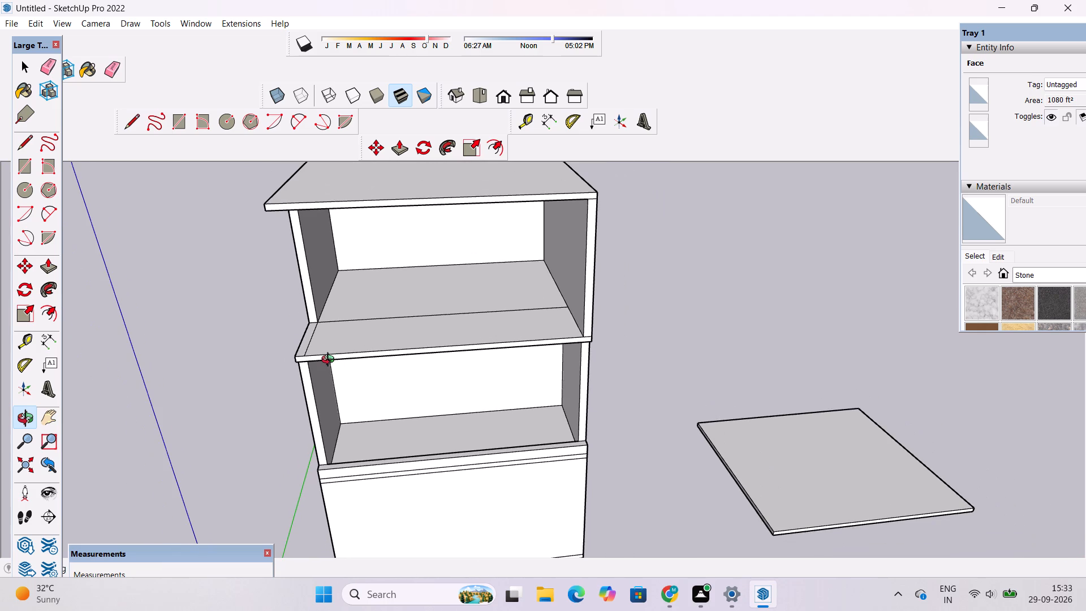
scroll(329, 358, "up", 1)
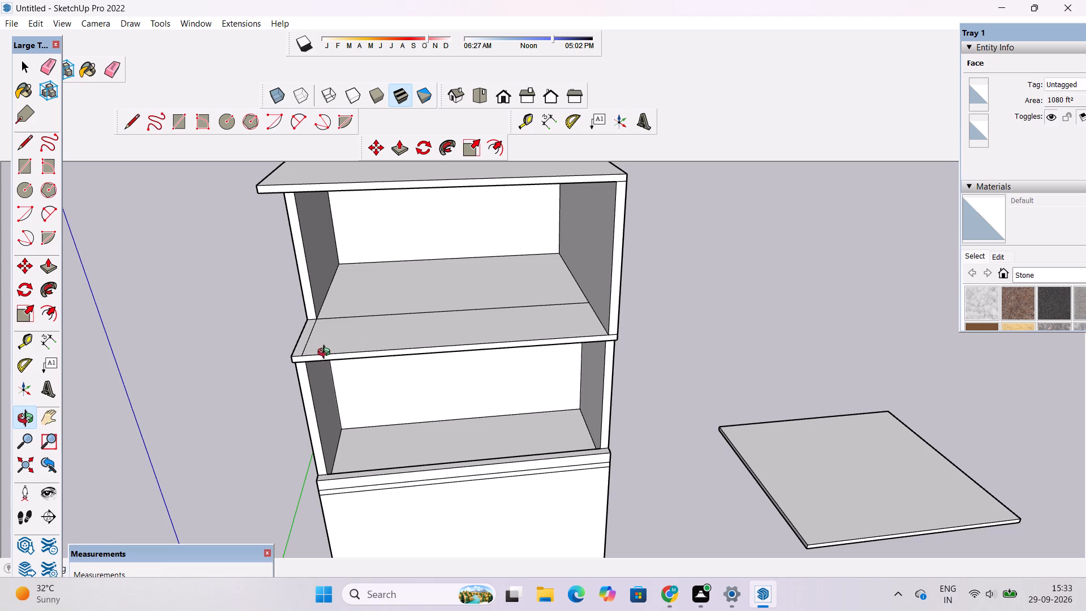
scroll(308, 359, "up", 1)
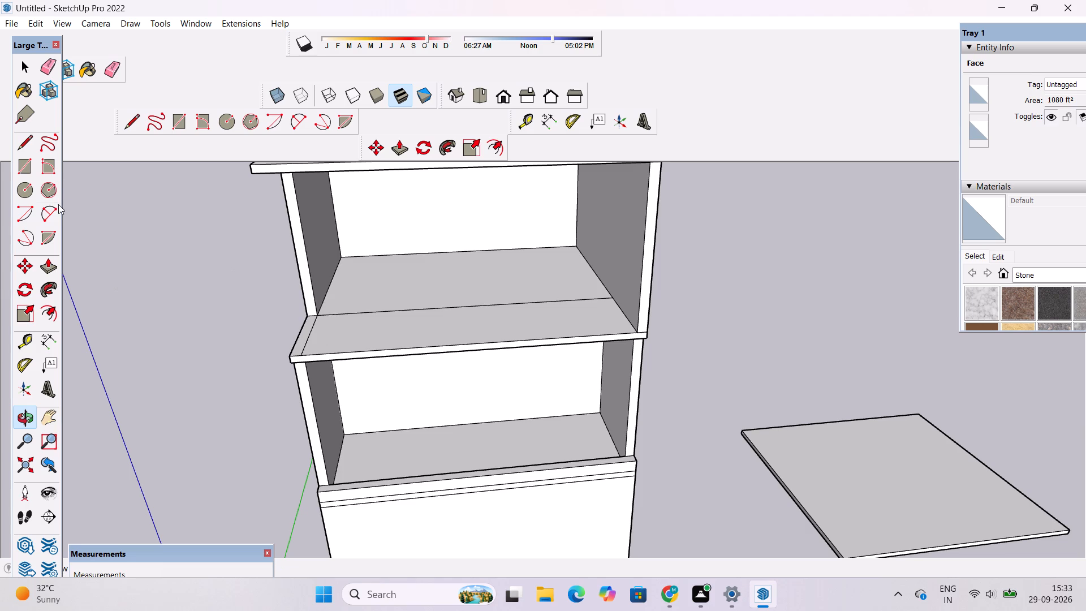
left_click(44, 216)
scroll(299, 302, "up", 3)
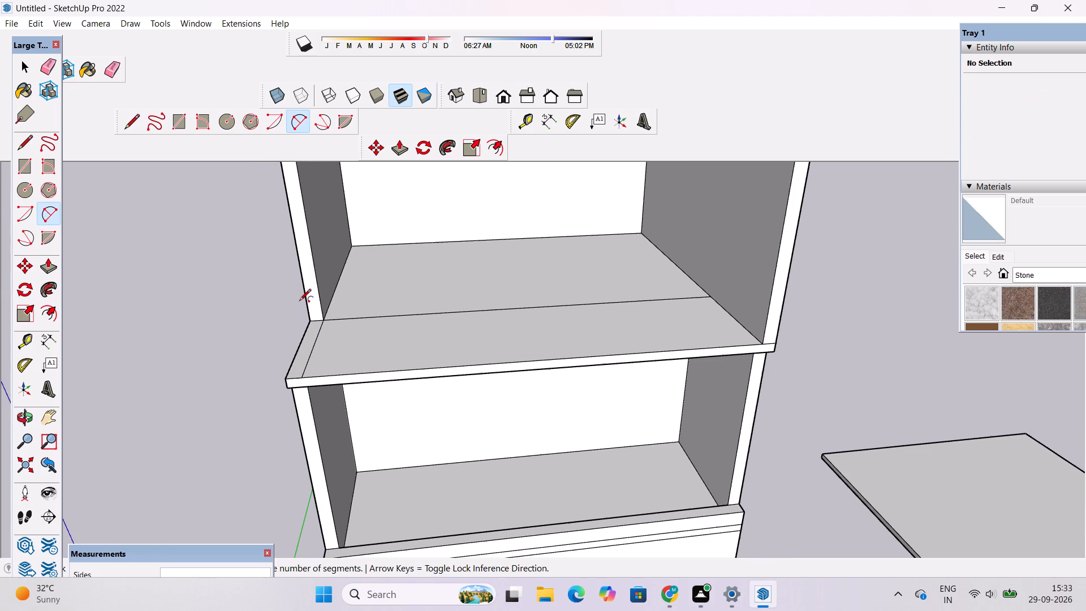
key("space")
Examine the two open-fronted levels and the overhanging slabs from the front and the left side.
scroll(247, 292, "down", 3)
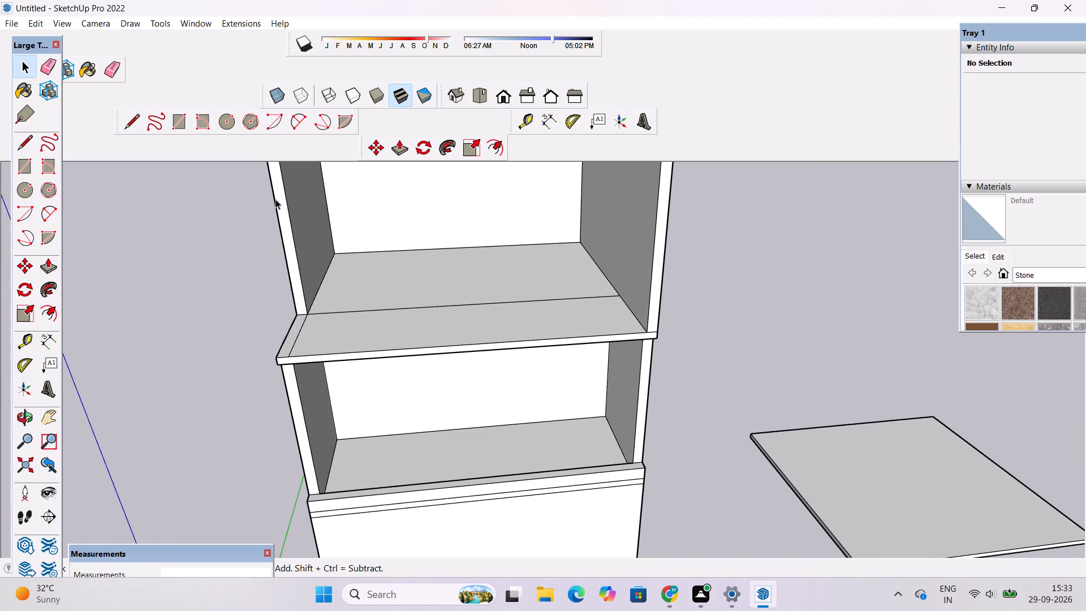
key("o")
scroll(276, 201, "down", 3)
left_click_drag(259, 223, 484, 223, "shift")
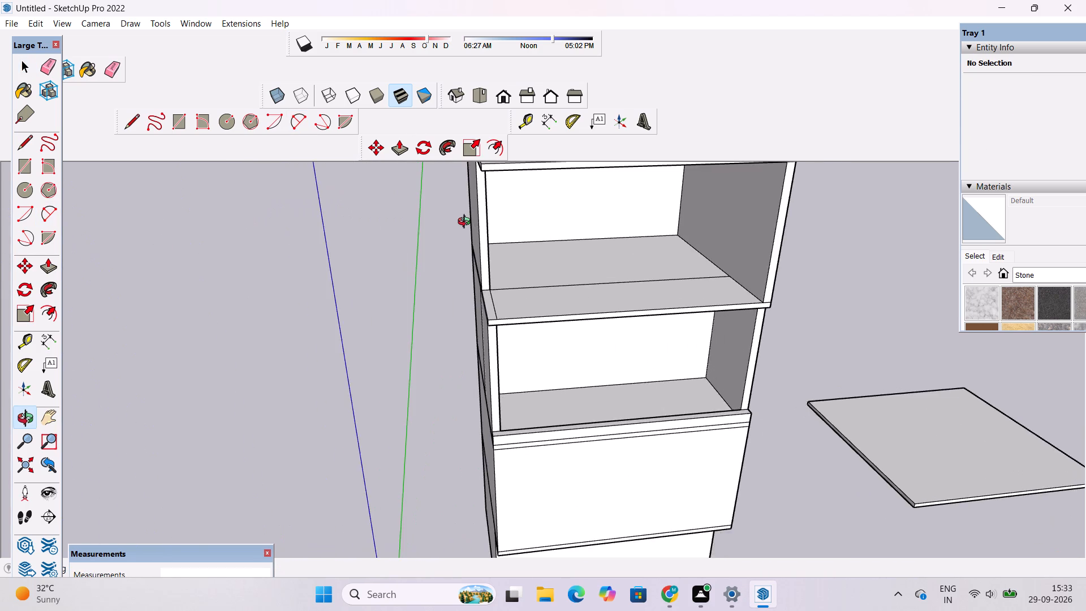
scroll(467, 223, "up", 1)
left_click_drag(467, 223, 446, 205)
left_click_drag(463, 203, 362, 199, "shift")
left_click_drag(425, 285, 443, 277, "shift")
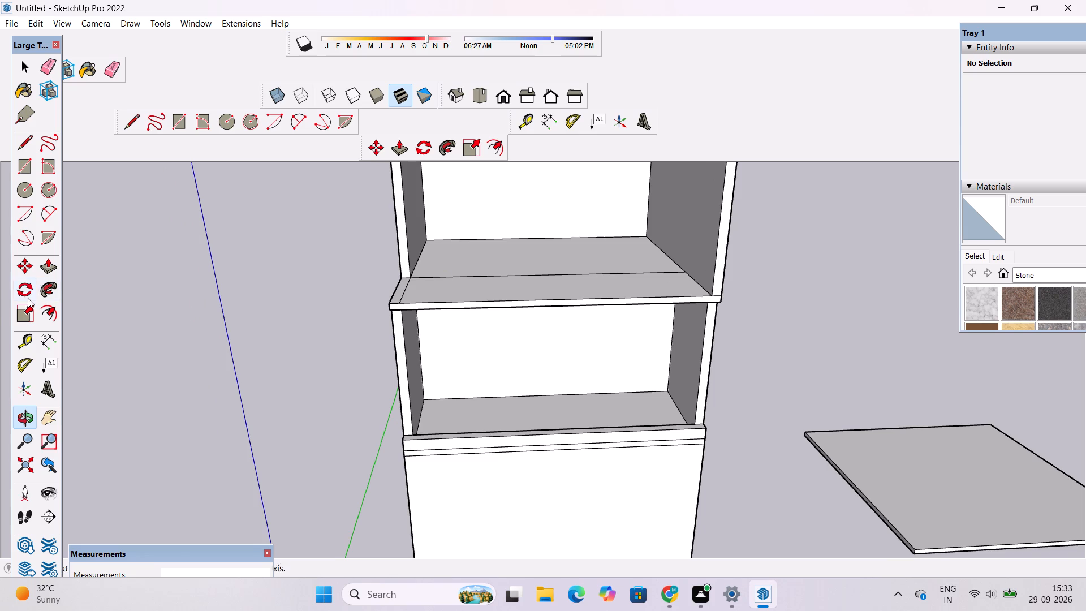
scroll(19, 273, "up", 1)
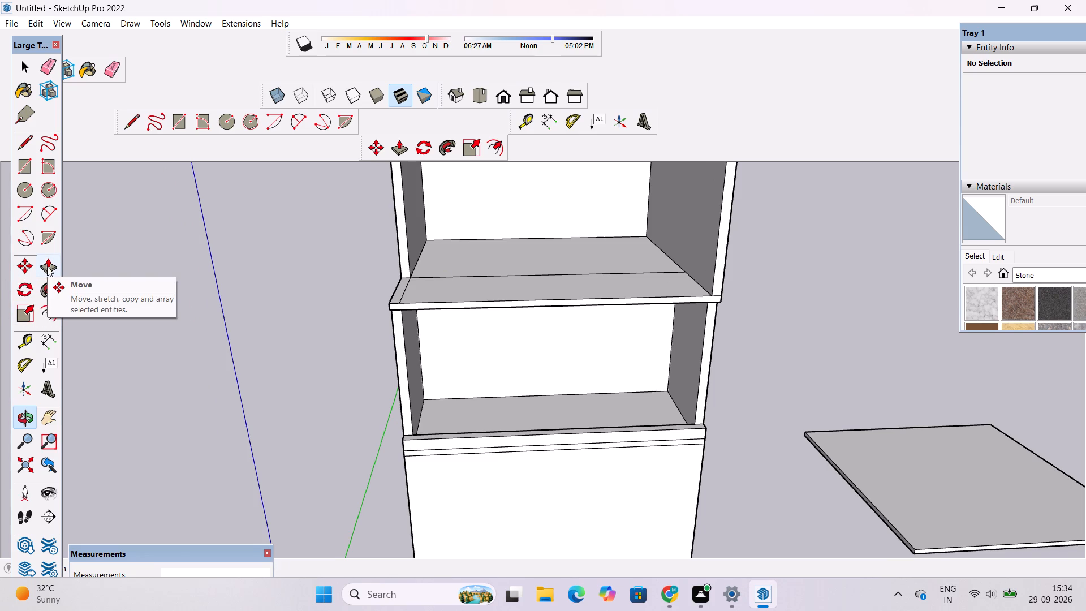
scroll(391, 292, "down", 4)
left_click_drag(431, 286, 432, 267, "shift")
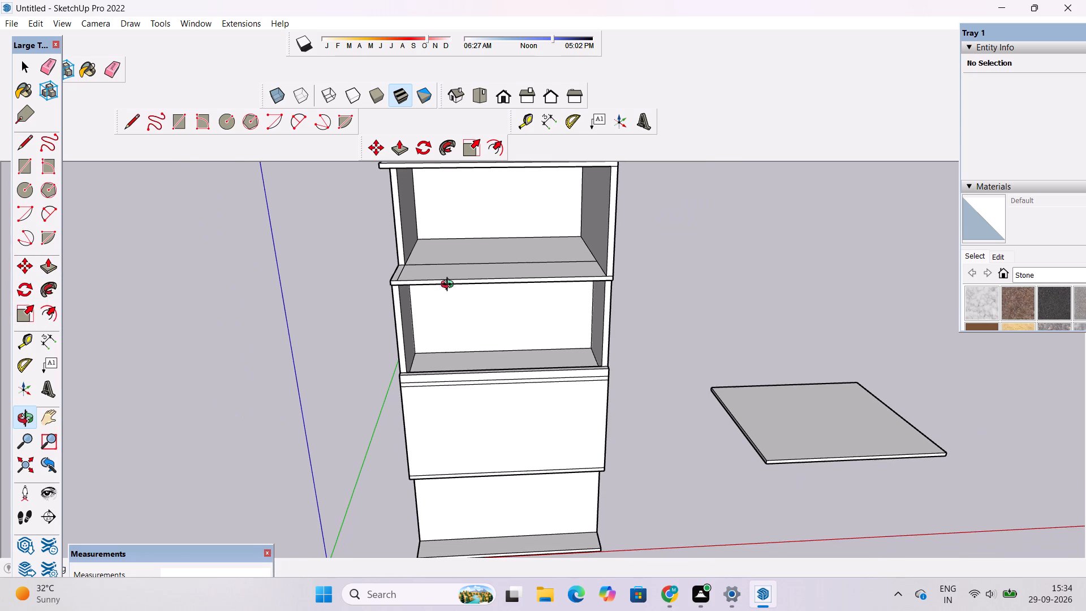
left_click_drag(421, 375, 445, 417, "shift")
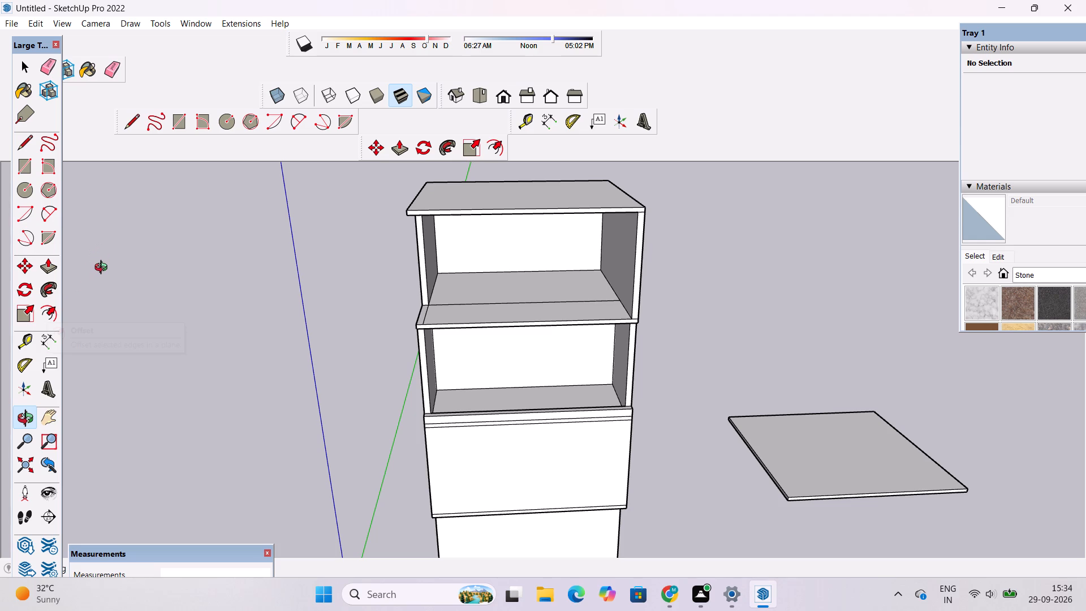
Examine the whole stack from the front and above, comparing the top slab's overhang with the floor slab below.
scroll(155, 257, "down", 4)
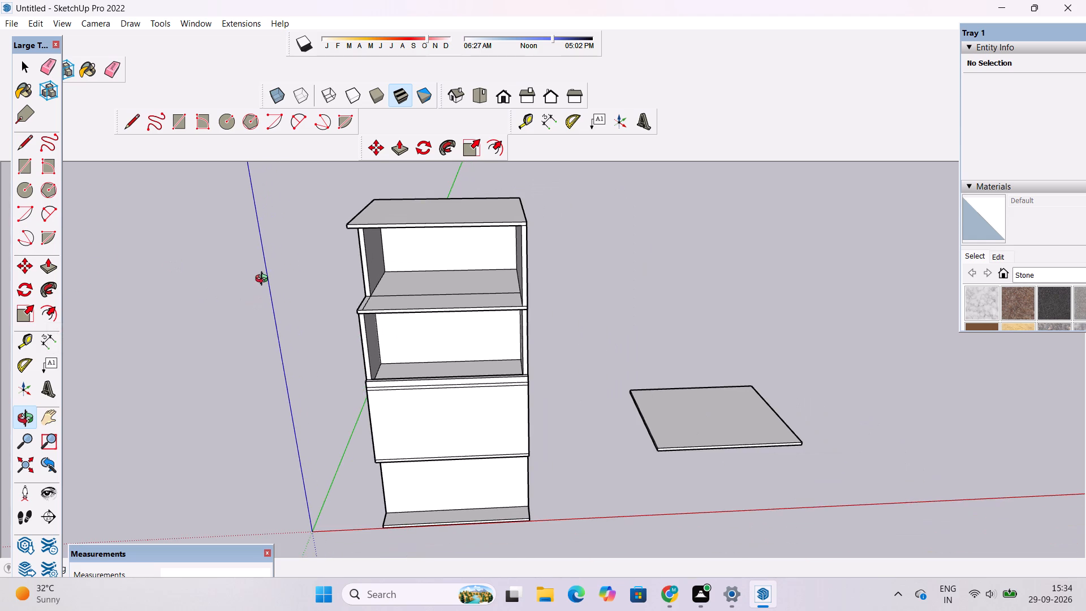
left_click_drag(263, 329, 252, 331)
scroll(389, 279, "up", 4)
left_click_drag(388, 322, 377, 337, "shift")
left_click_drag(377, 350, 380, 372)
scroll(379, 325, "up", 2)
left_click_drag(378, 321, 355, 372)
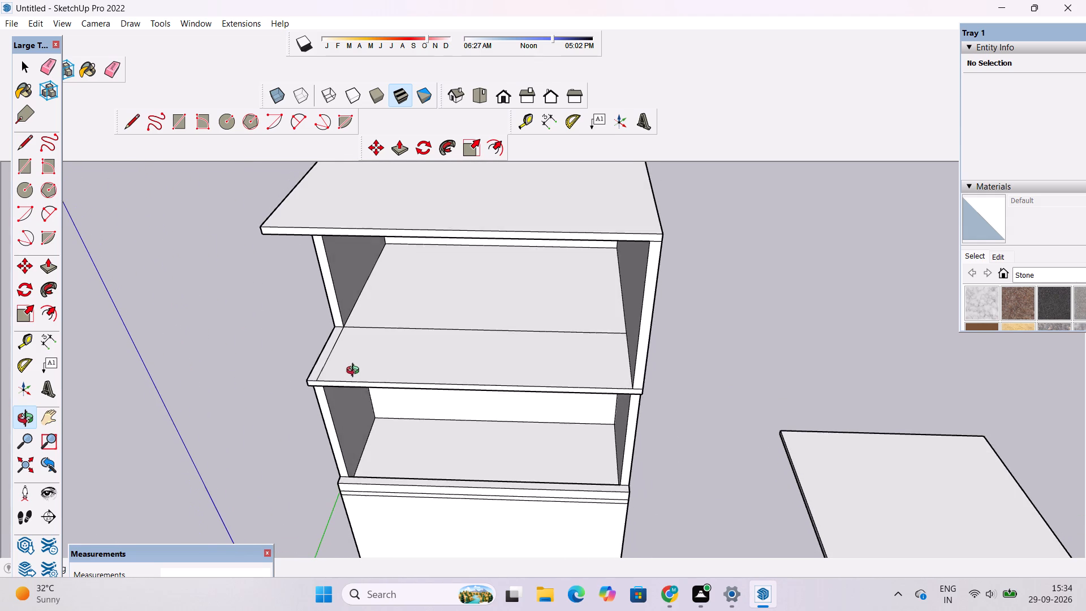
left_click_drag(355, 372, 355, 372)
scroll(334, 311, "down", 2)
left_click_drag(345, 345, 357, 360)
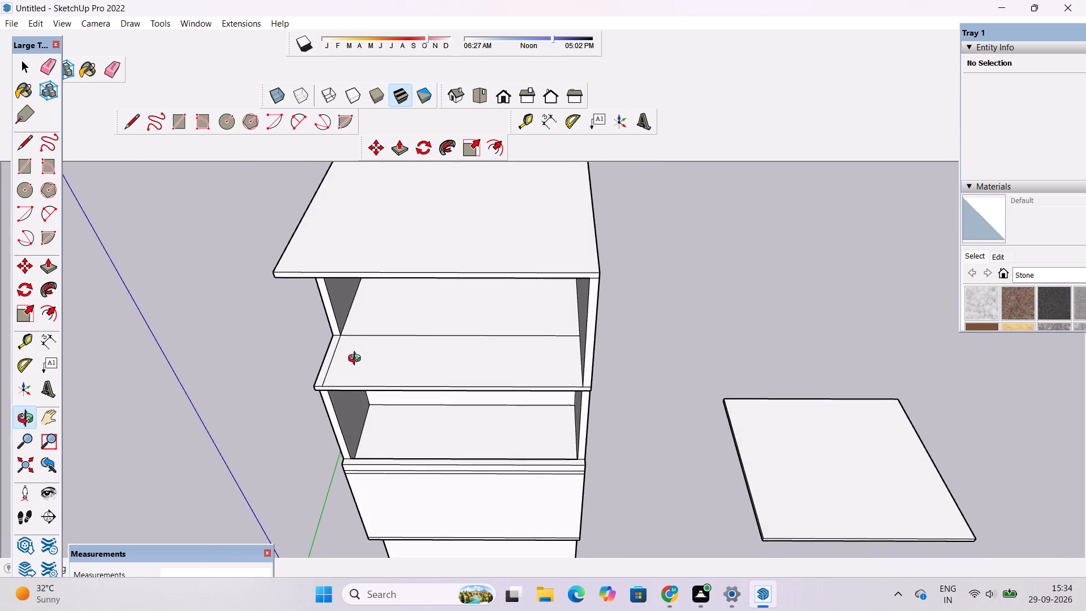
scroll(361, 346, "up", 2)
left_click_drag(346, 347, 355, 350)
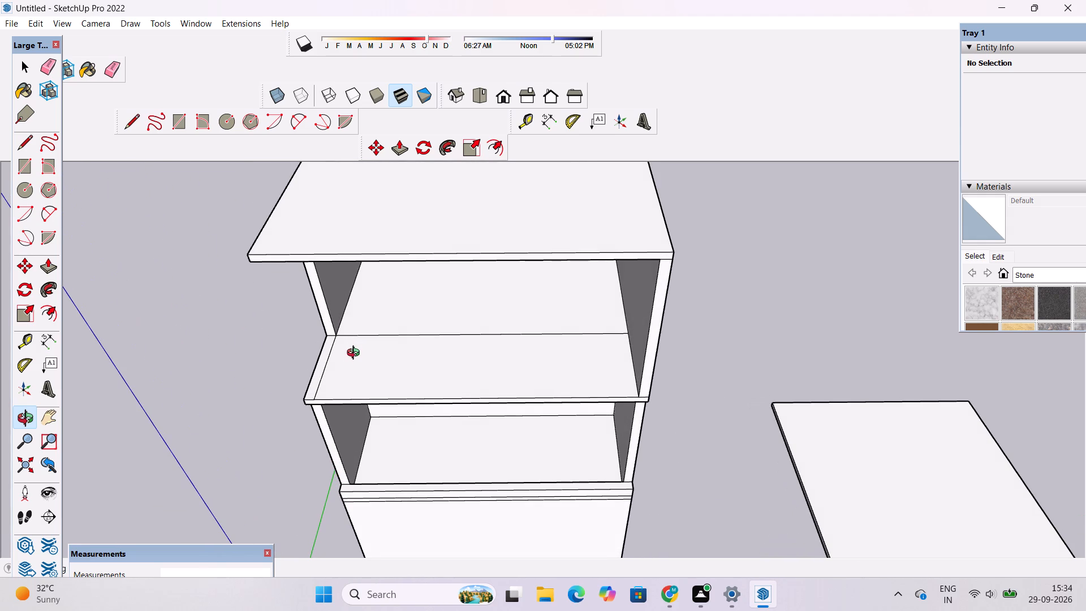
left_click(387, 357)
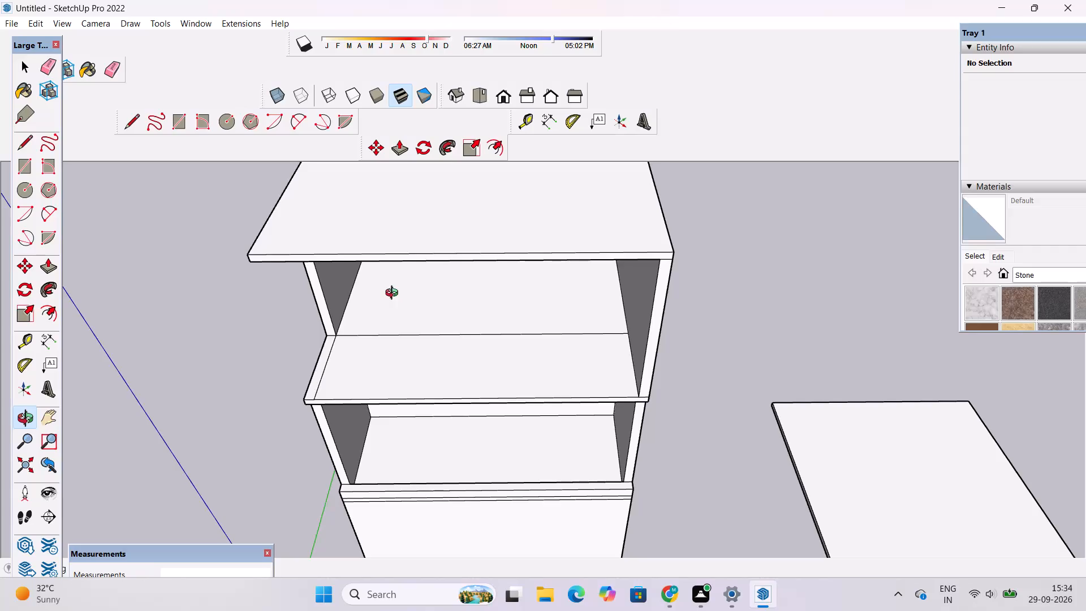
scroll(408, 289, "down", 2)
left_click_drag(441, 345, 443, 294)
left_click_drag(429, 313, 437, 326)
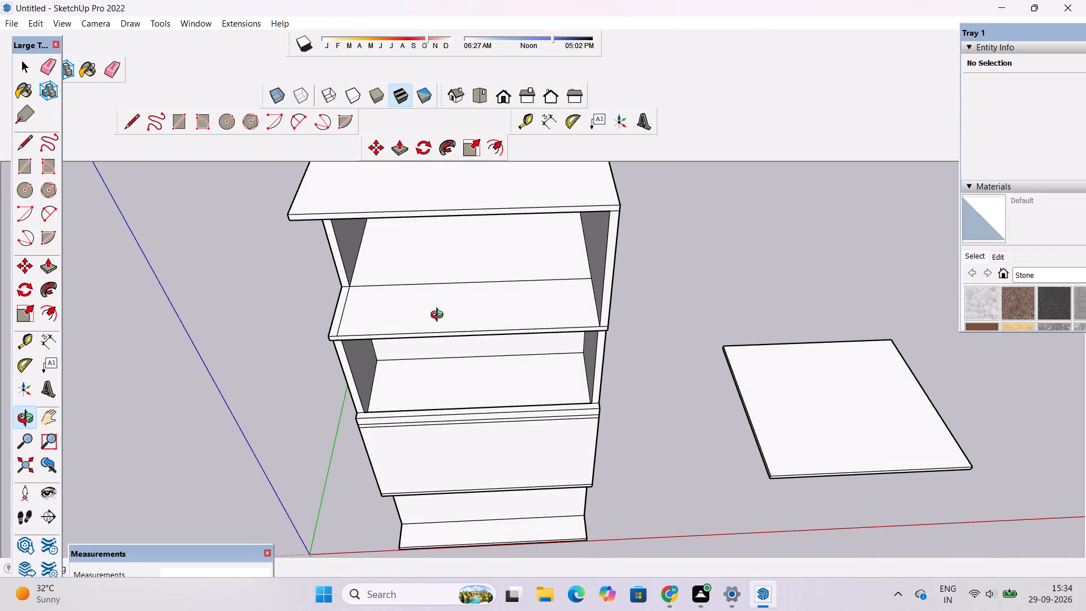
scroll(438, 311, "up", 1)
scroll(438, 311, "down", 1)
left_click_drag(438, 315, 434, 321)
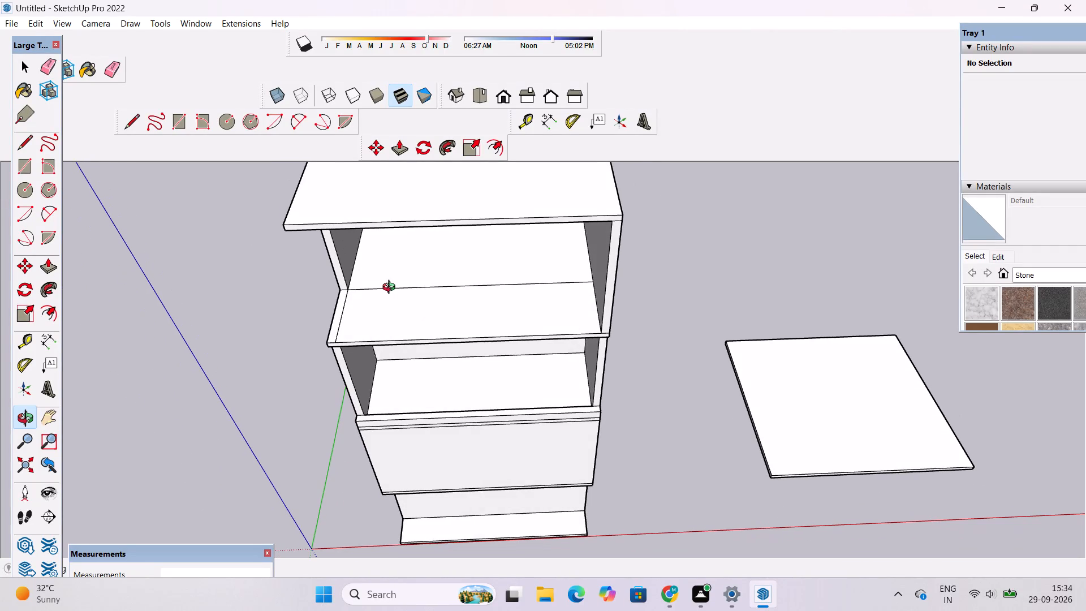
scroll(396, 312, "down", 1)
left_click_drag(400, 309, 402, 315, "shift")
left_click(403, 315)
scroll(404, 314, "up", 1)
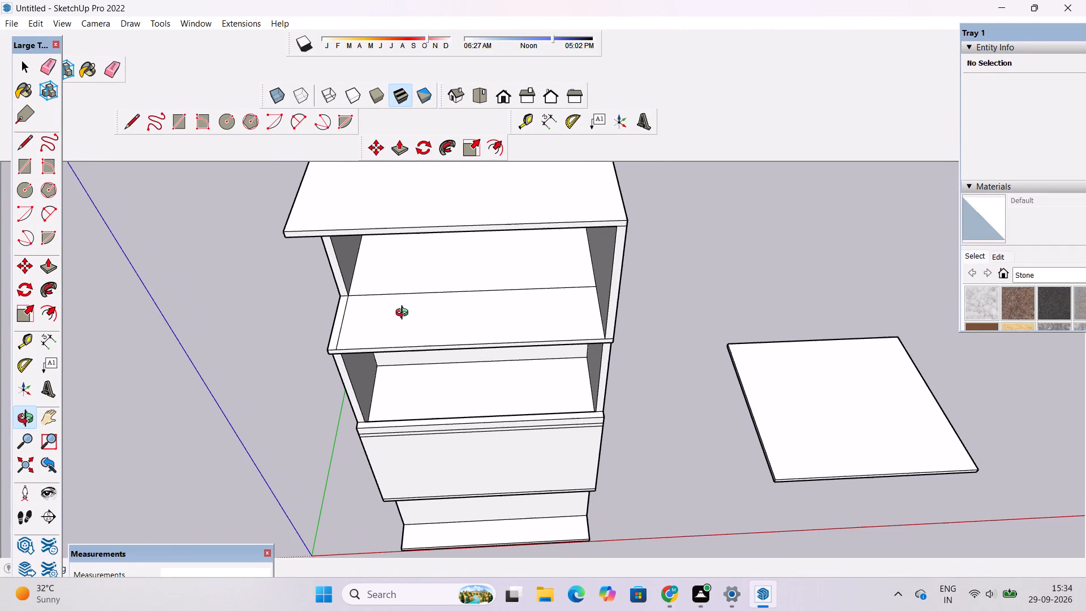
left_click(404, 314)
left_click_drag(404, 309, 404, 333, "shift")
scroll(398, 329, "down", 2)
left_click(384, 312)
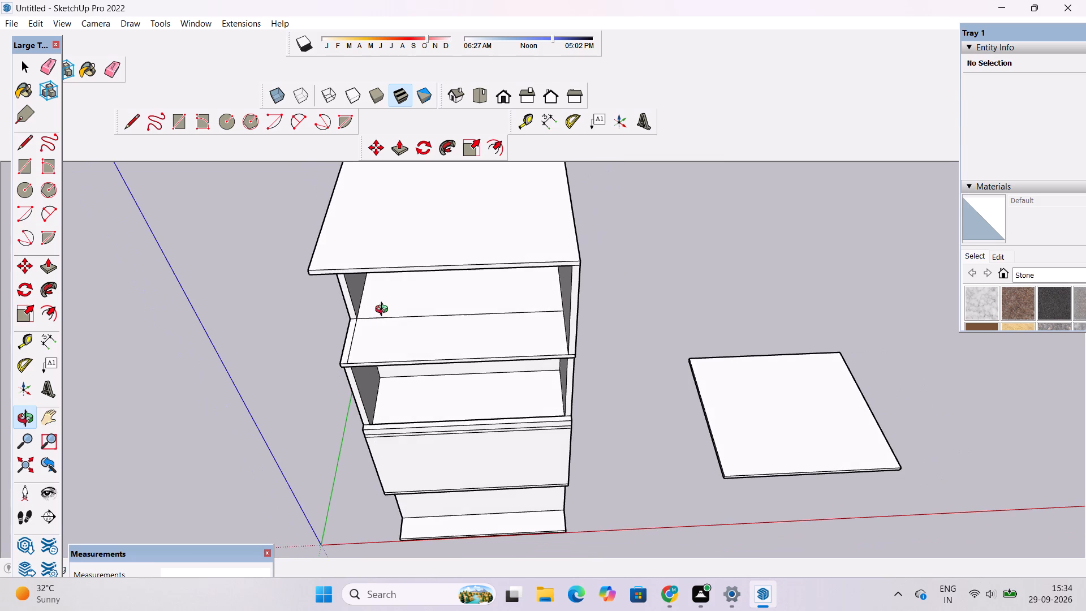
scroll(382, 343, "up", 2)
left_click_drag(382, 342, 383, 269)
left_click_drag(381, 345, 391, 279)
scroll(391, 291, "down", 2)
Examine the right side walls of the stacked levels and the front corner of the lower open level.
left_click_drag(479, 299, 370, 309)
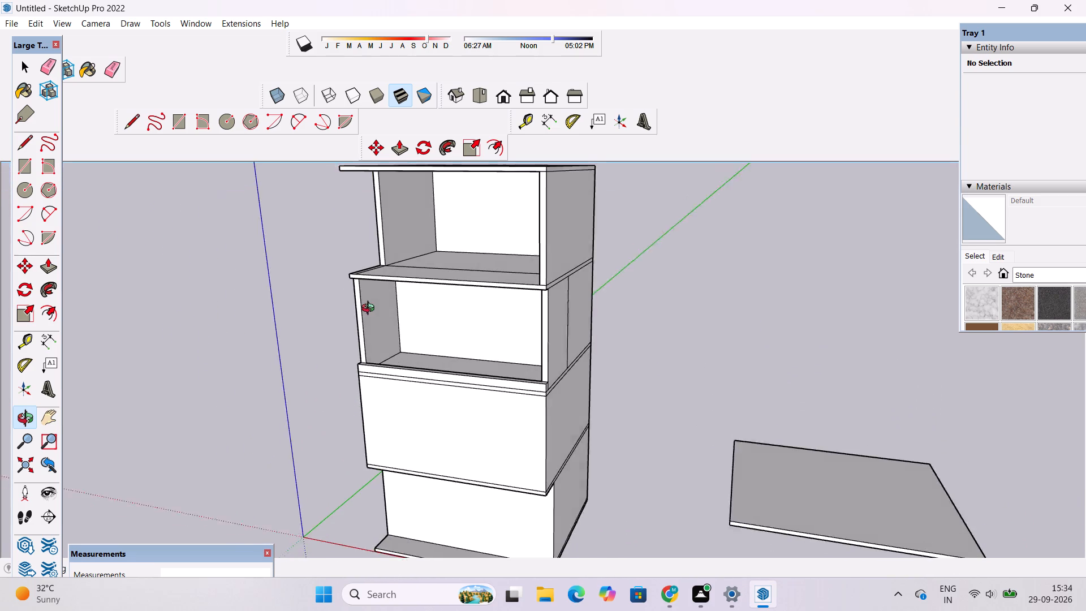
left_click_drag(370, 309, 357, 309)
scroll(467, 326, "up", 2)
left_click_drag(511, 343, 459, 343)
left_click_drag(459, 343, 438, 344, "shift")
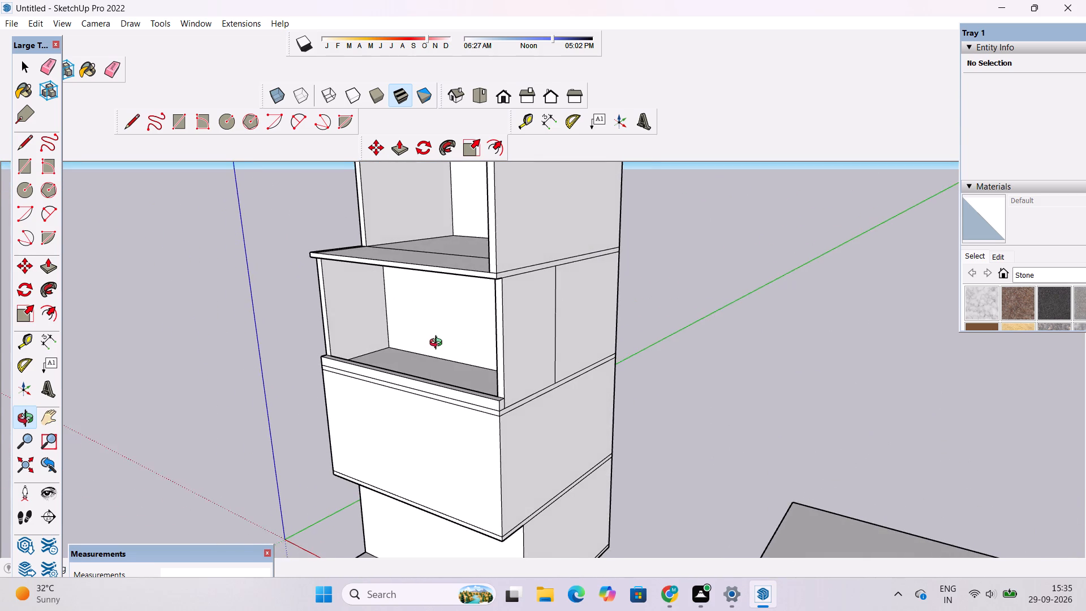
left_click_drag(438, 344, 421, 342)
scroll(421, 342, "down", 3)
scroll(441, 377, "up", 3)
left_click_drag(466, 381, 402, 394)
scroll(425, 377, "up", 4)
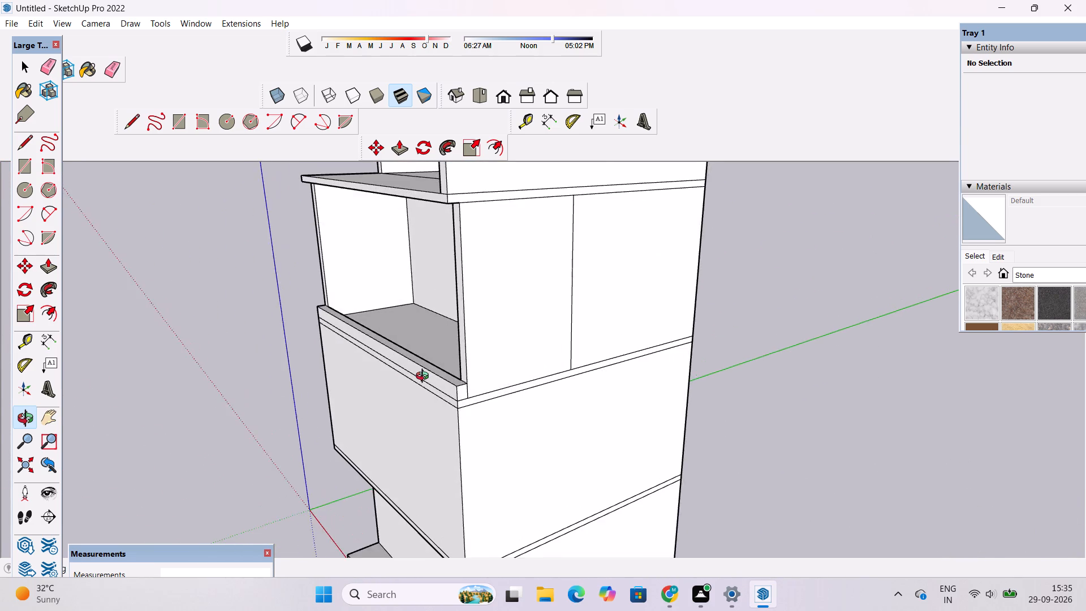
left_click_drag(468, 381, 485, 380)
left_click_drag(431, 379, 466, 373)
left_click(466, 373, "shift")
scroll(449, 377, "down", 3)
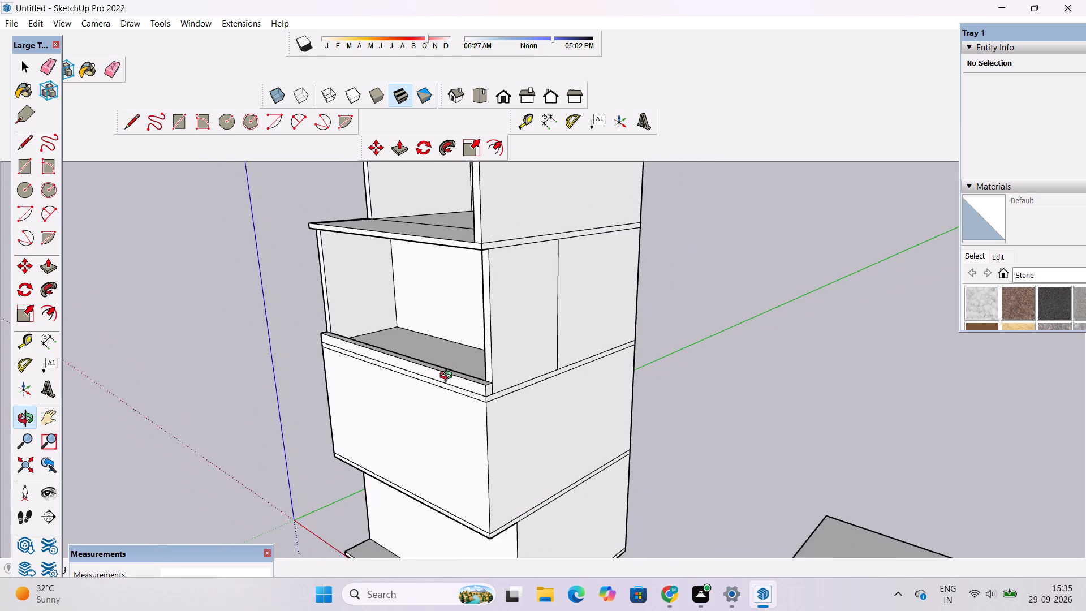
scroll(449, 377, "down", 2)
Pull the front end face of the lower open level's right side wall forward 1' 6" to the low front strip's outer edge.
left_click_drag(425, 374, 486, 390)
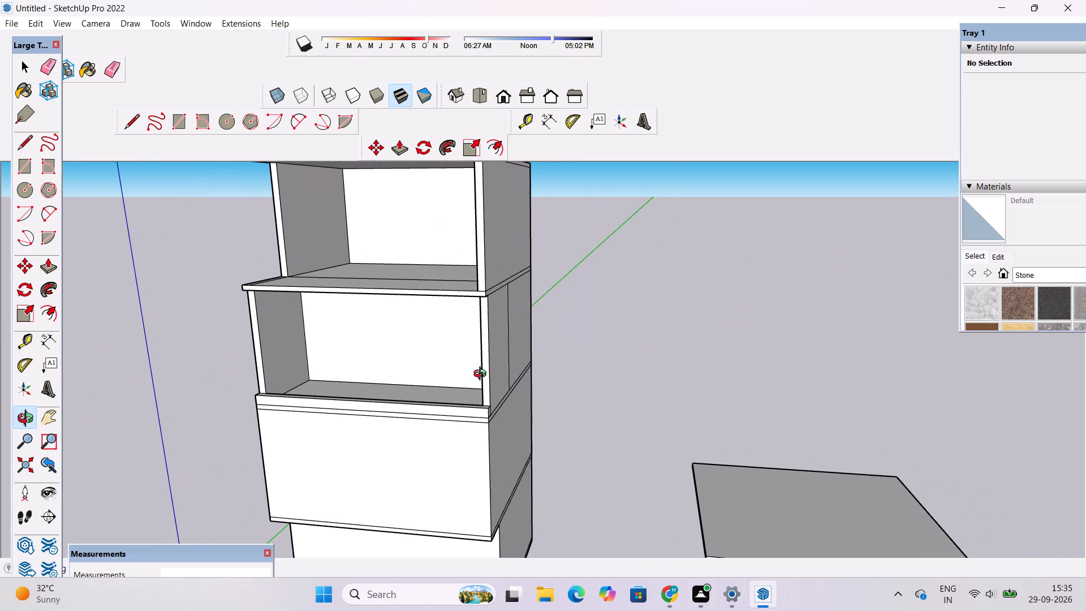
left_click_drag(482, 371, 475, 371, "shift")
left_click_drag(473, 371, 463, 329, "shift")
key("p")
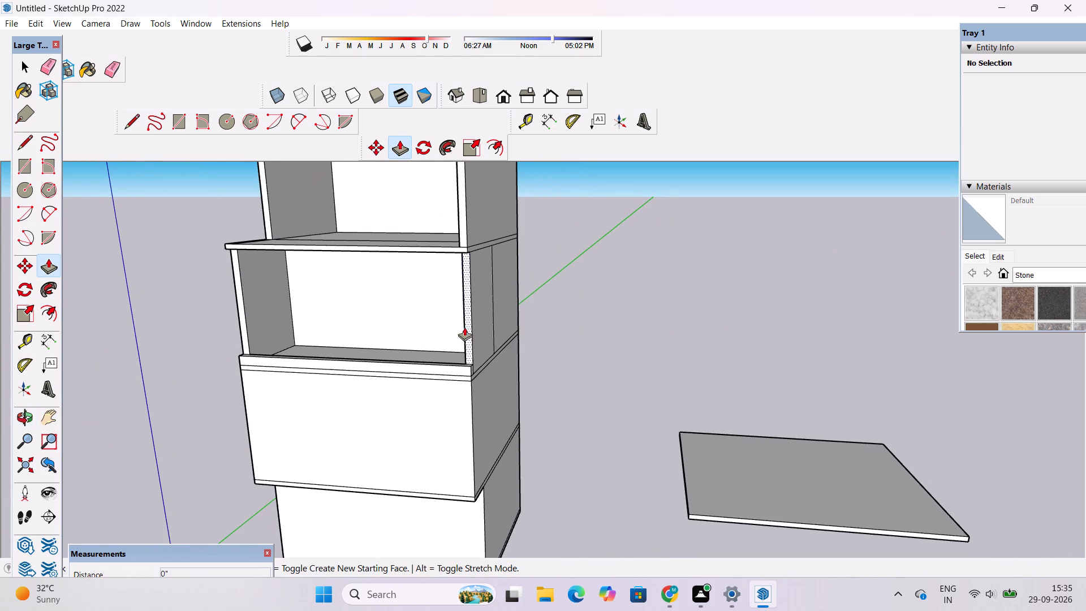
scroll(456, 330, "up", 5)
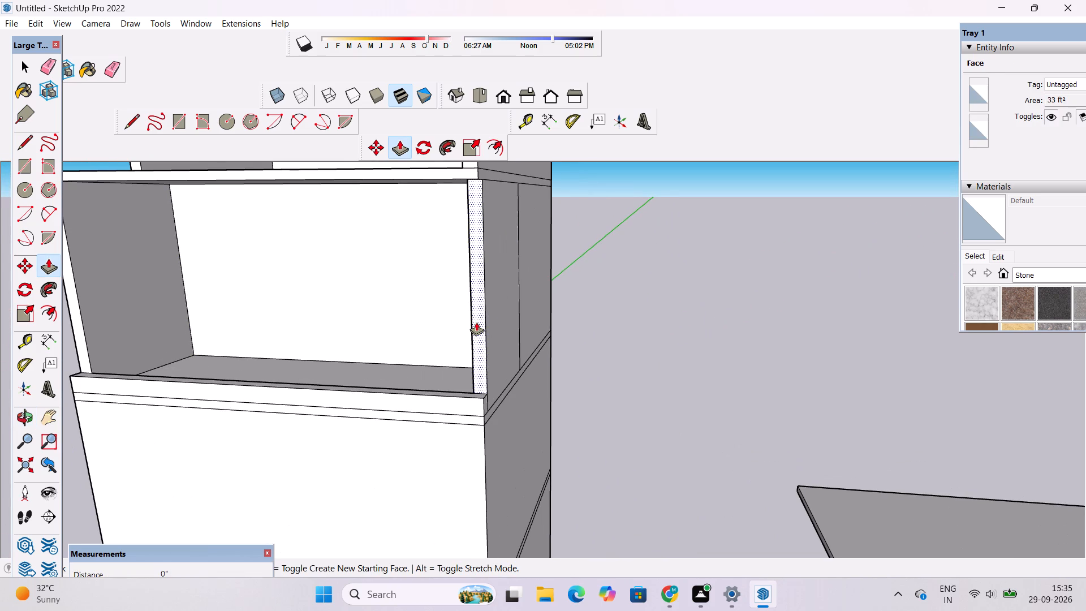
left_click(476, 330)
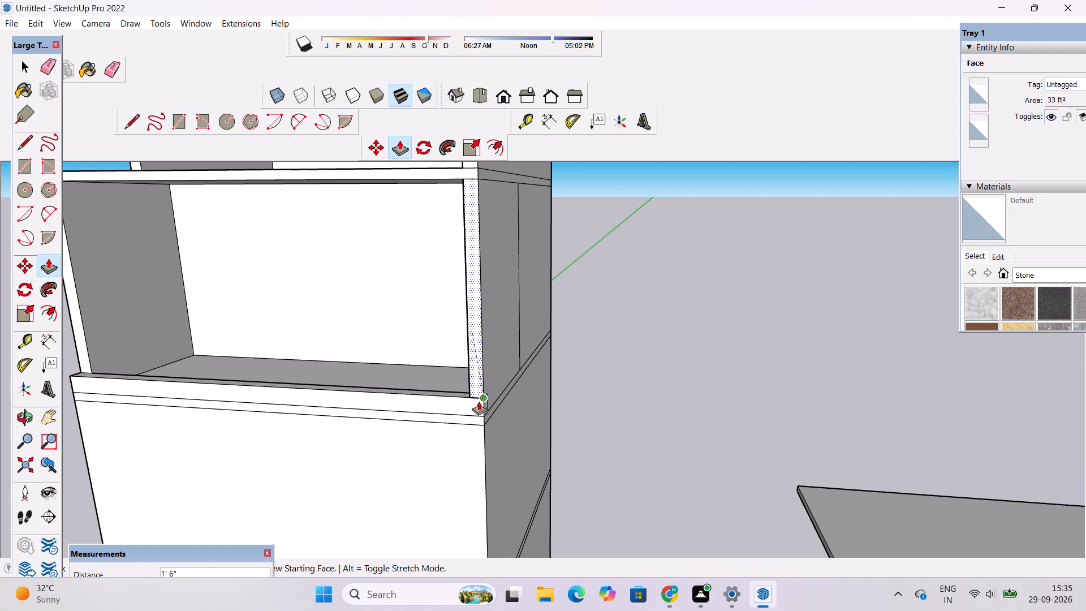
left_click(481, 398)
Erase the small leftover rectangle's edges at the base of the right side wall's front corner.
key("o")
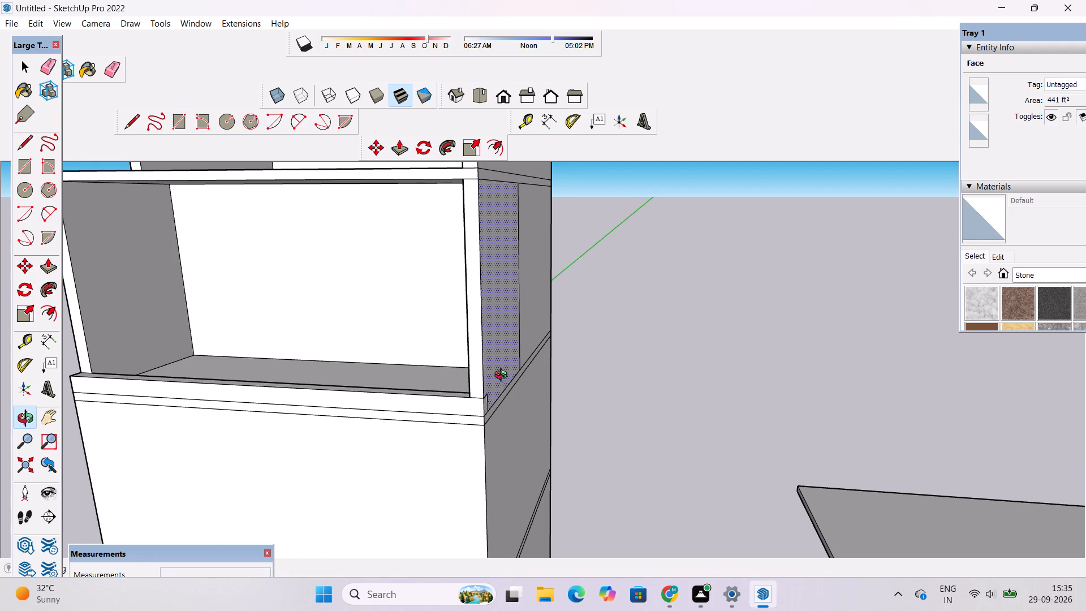
scroll(503, 376, "down", 3)
left_click_drag(544, 360, 346, 388)
scroll(387, 412, "up", 2)
scroll(454, 368, "up", 3)
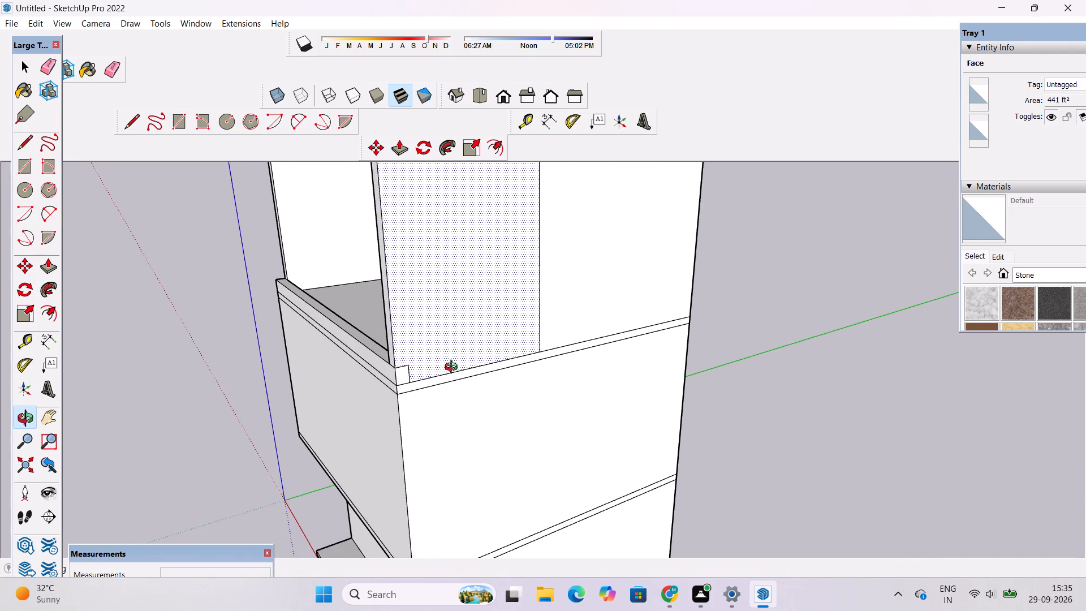
left_click_drag(479, 345, 415, 339, "shift")
scroll(396, 386, "up", 3)
scroll(308, 363, "up", 4)
left_click_drag(307, 374, 312, 368, "shift")
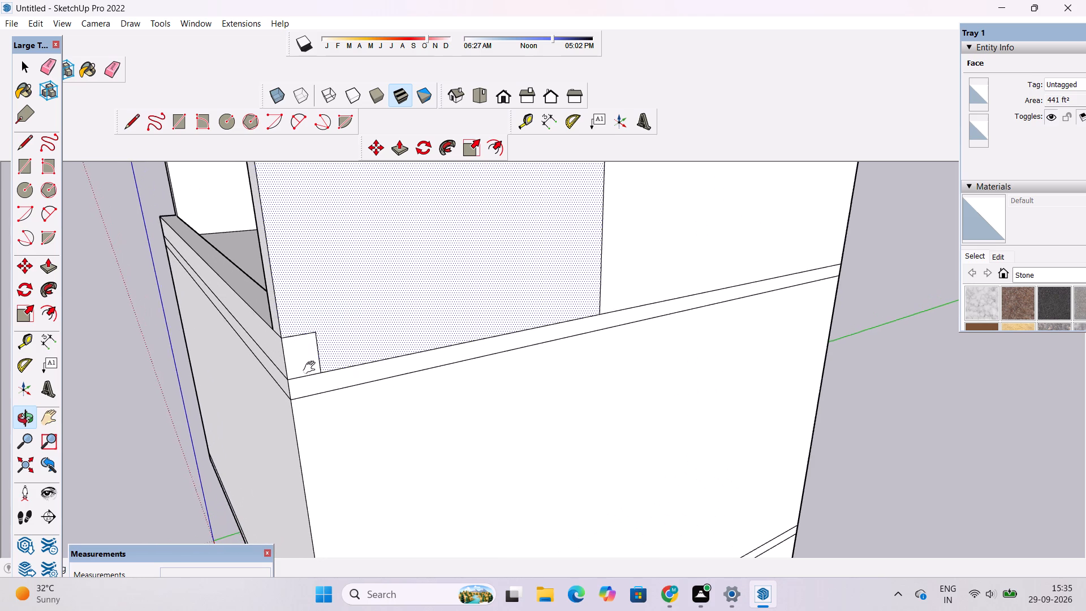
left_click_drag(312, 368, 312, 367, "shift")
scroll(314, 360, "up", 2)
key("e")
scroll(307, 352, "up", 3)
left_click_drag(317, 307, 320, 339)
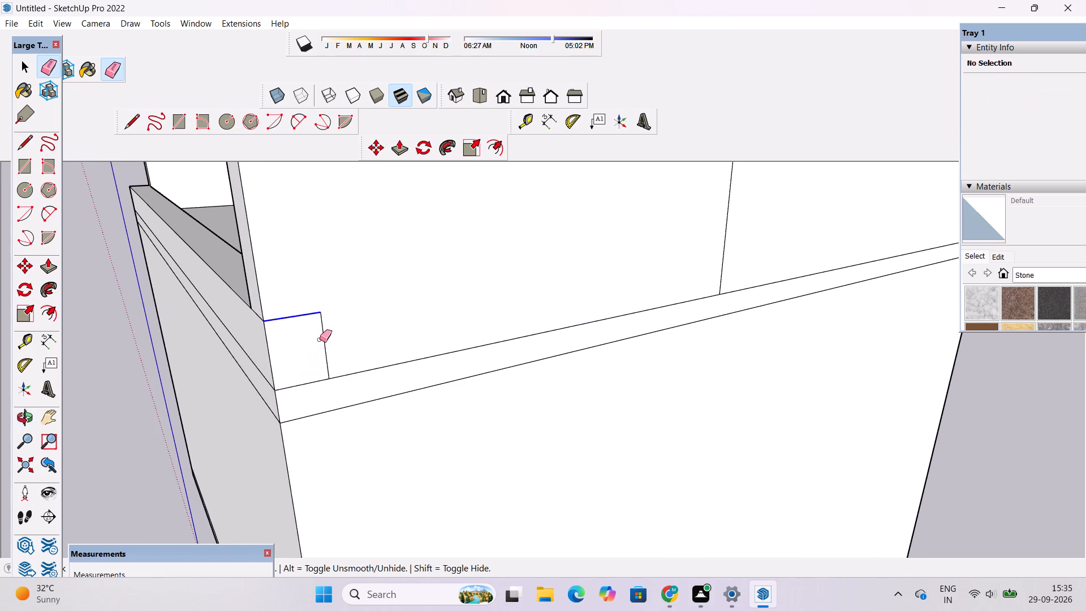
left_click_drag(320, 339, 324, 343)
Pull the front end face of the lower open level's left side wall forward 1' 6" to the low front strip's outer edge.
key("o")
scroll(337, 354, "down", 6)
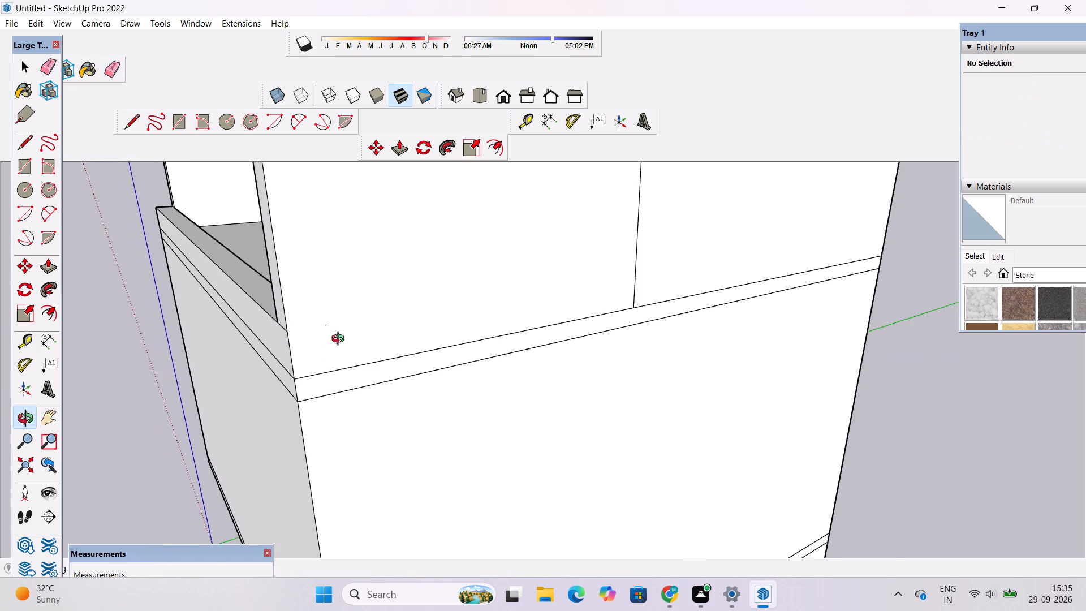
scroll(341, 340, "down", 5)
left_click_drag(156, 352, 471, 339)
scroll(473, 339, "down", 5)
scroll(308, 358, "up", 4)
left_click_drag(304, 349, 357, 365)
left_click_drag(455, 355, 457, 399, "shift")
left_click_drag(493, 389, 443, 385)
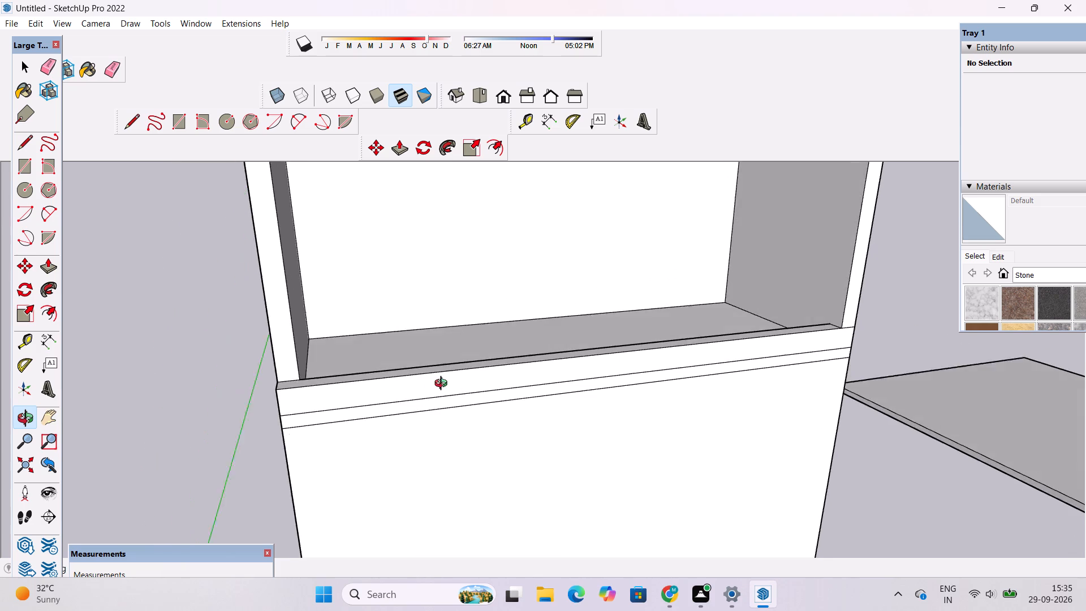
left_click_drag(443, 385, 434, 384)
left_click_drag(420, 376, 456, 395, "shift")
scroll(420, 358, "down", 6)
left_click_drag(329, 383, 461, 408)
scroll(464, 390, "up", 2)
left_click_drag(464, 373, 423, 385, "shift")
left_click_drag(402, 402, 424, 373)
left_click_drag(436, 431, 442, 470)
left_click_drag(442, 467, 433, 429, "shift")
scroll(434, 425, "up", 2)
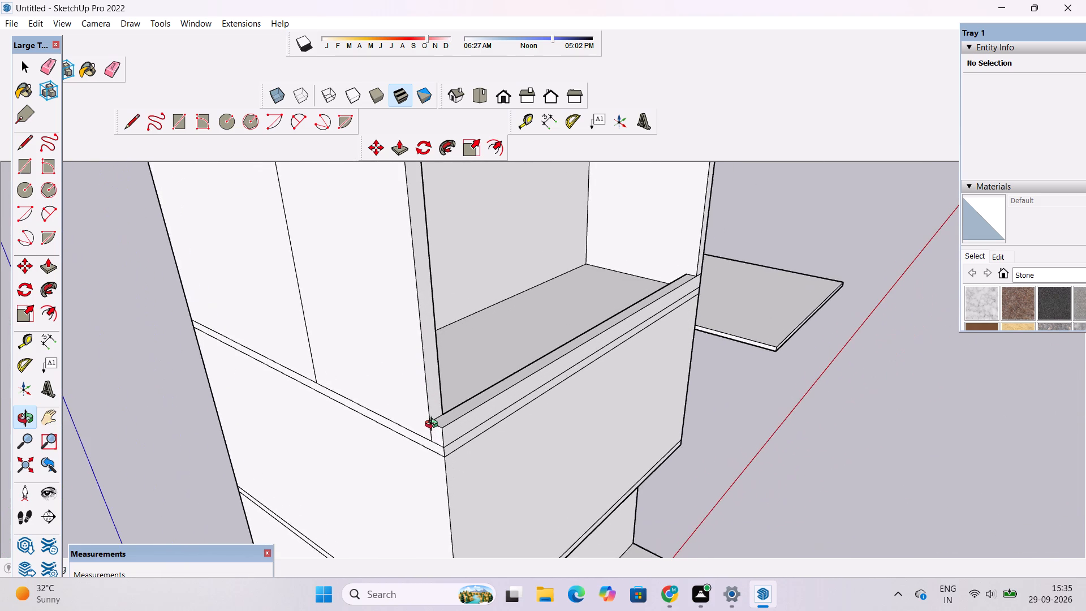
key("p")
scroll(432, 407, "up", 1)
left_click(432, 393)
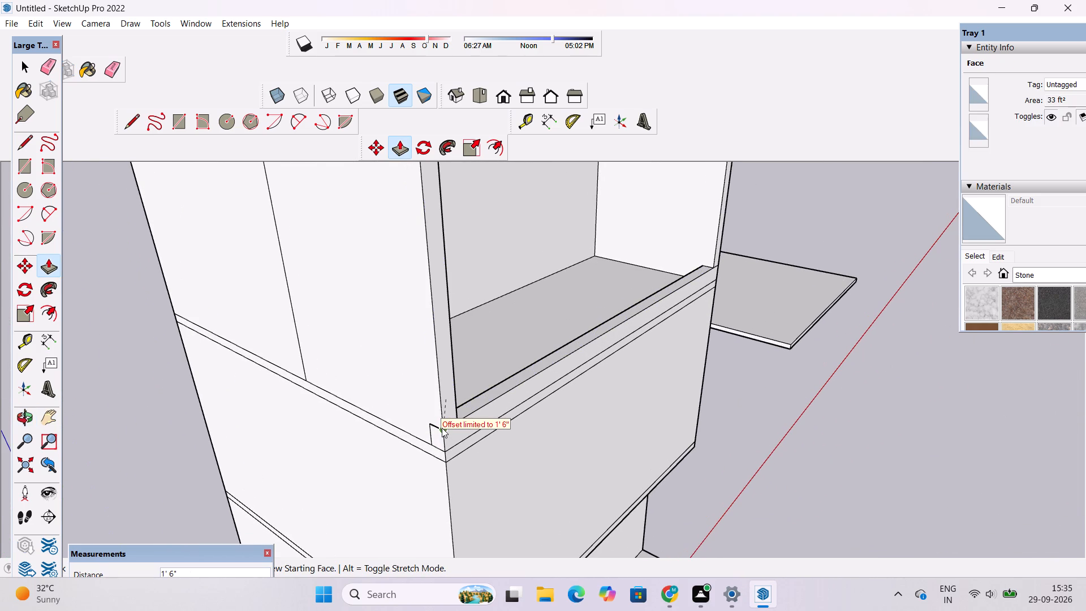
left_click(442, 428)
Examine from the front how both side wall ends of the lower open level meet the low front strip.
key("o")
scroll(481, 399, "down", 5)
left_click_drag(538, 408, 368, 360)
scroll(390, 304, "up", 3)
left_click_drag(446, 368, 433, 331)
left_click_drag(429, 326, 427, 337, "shift")
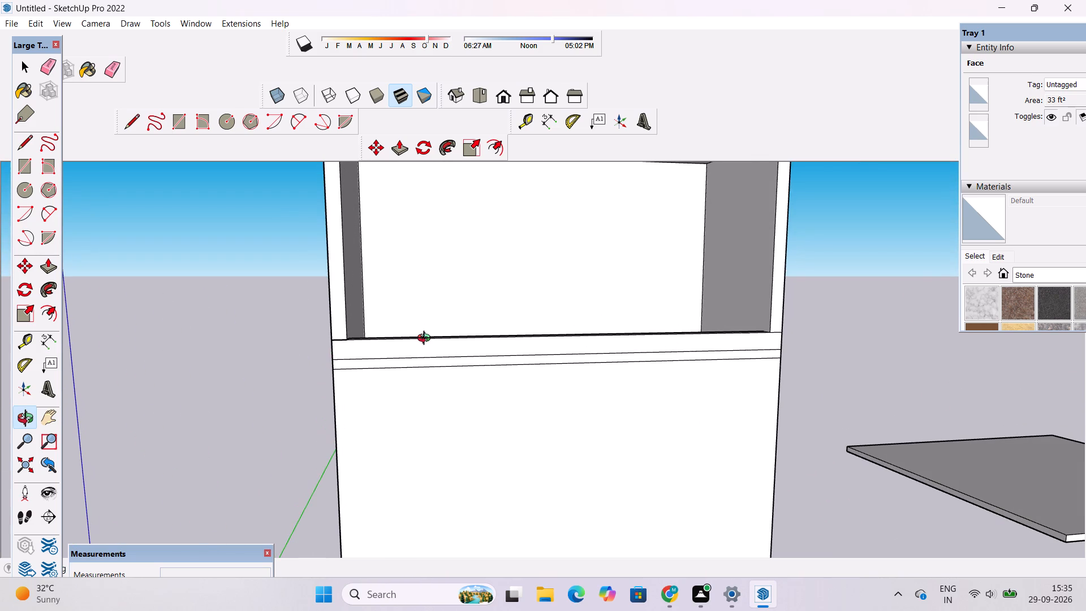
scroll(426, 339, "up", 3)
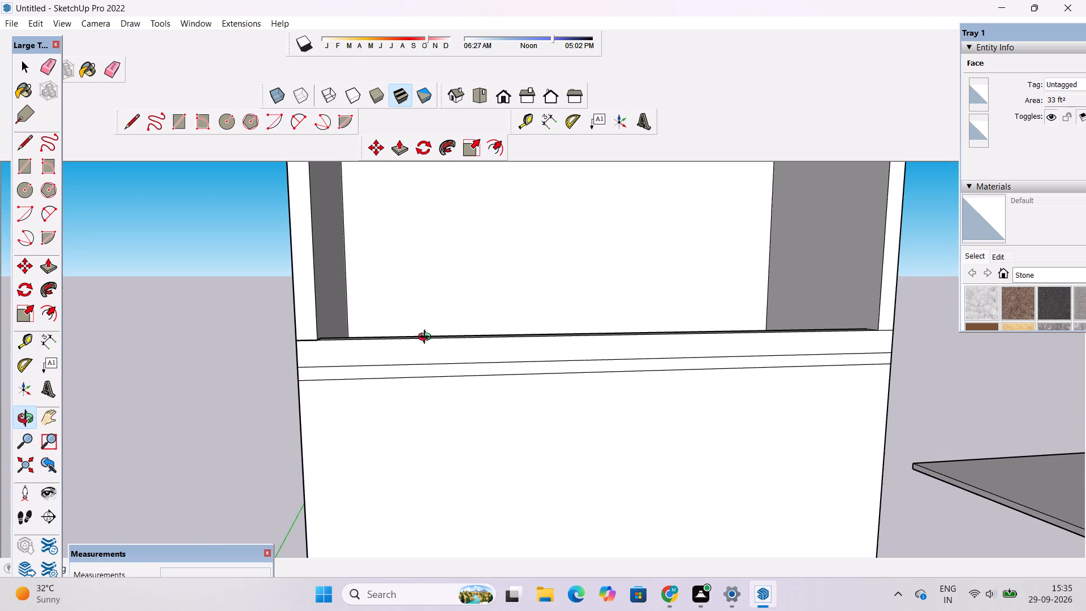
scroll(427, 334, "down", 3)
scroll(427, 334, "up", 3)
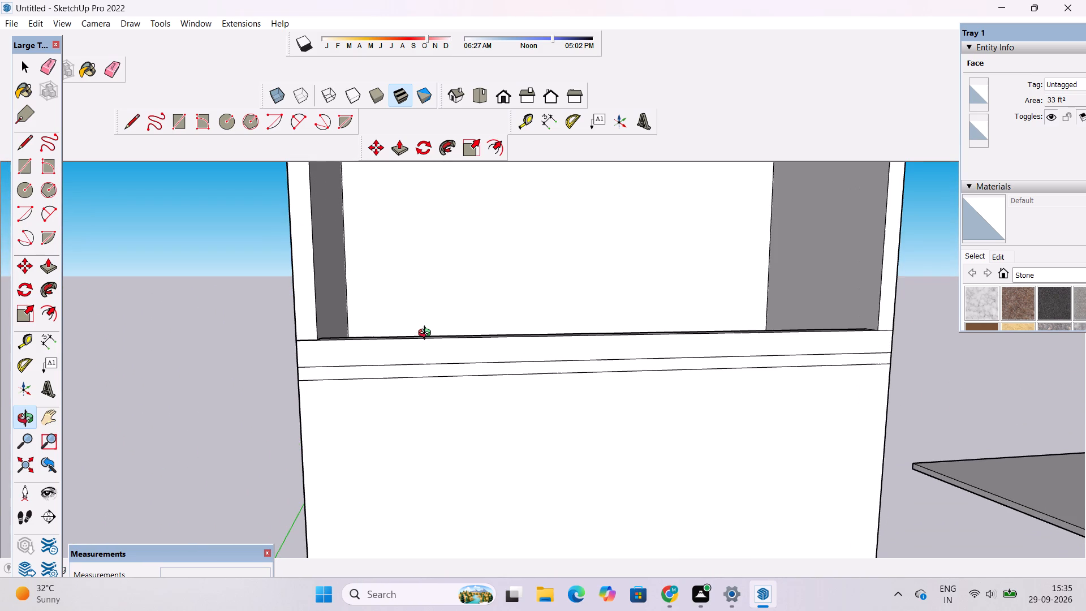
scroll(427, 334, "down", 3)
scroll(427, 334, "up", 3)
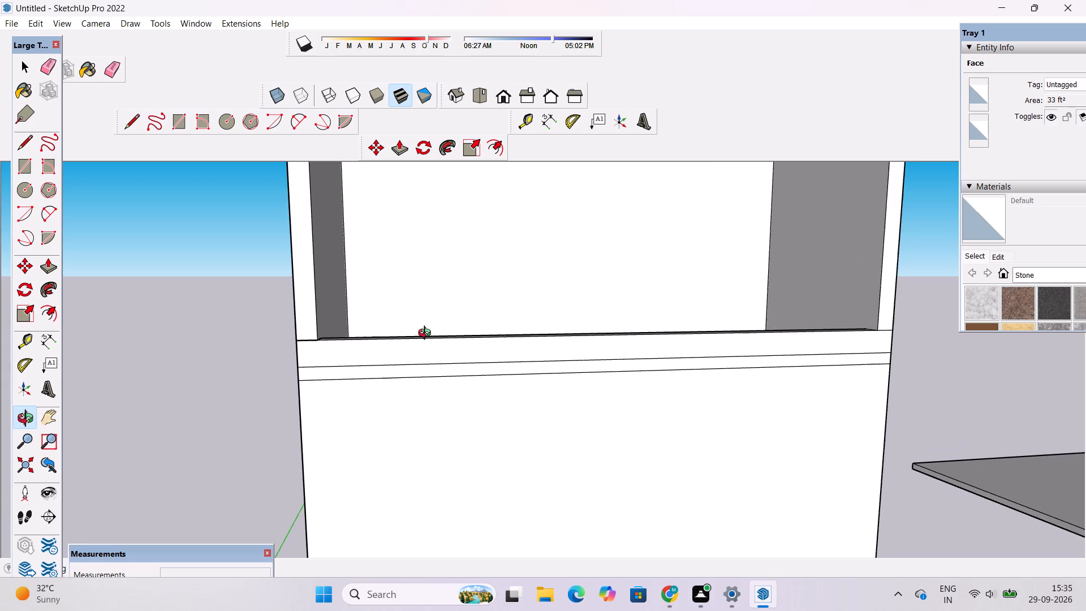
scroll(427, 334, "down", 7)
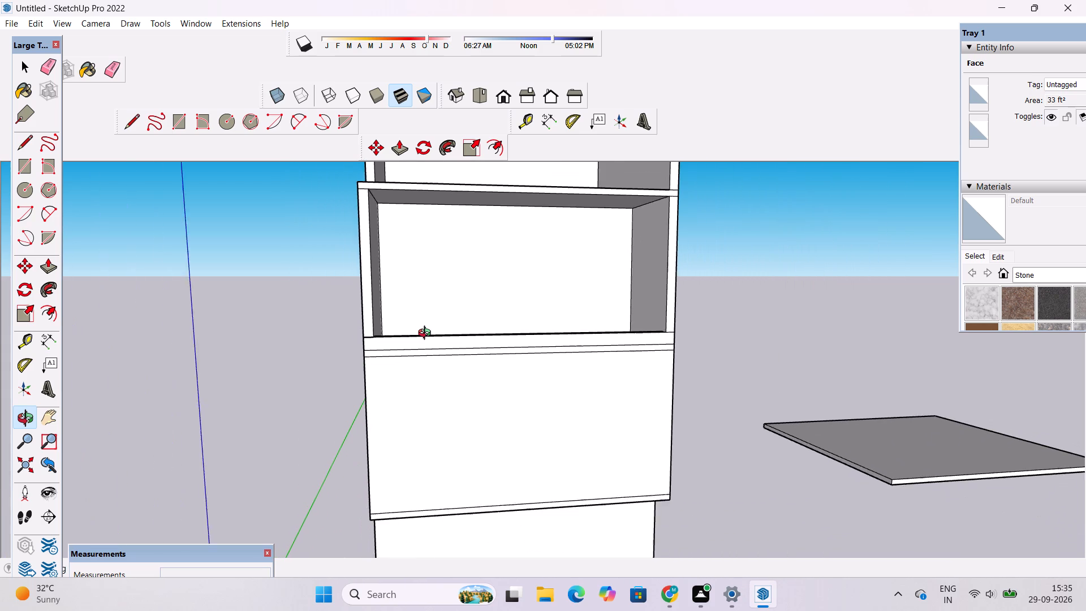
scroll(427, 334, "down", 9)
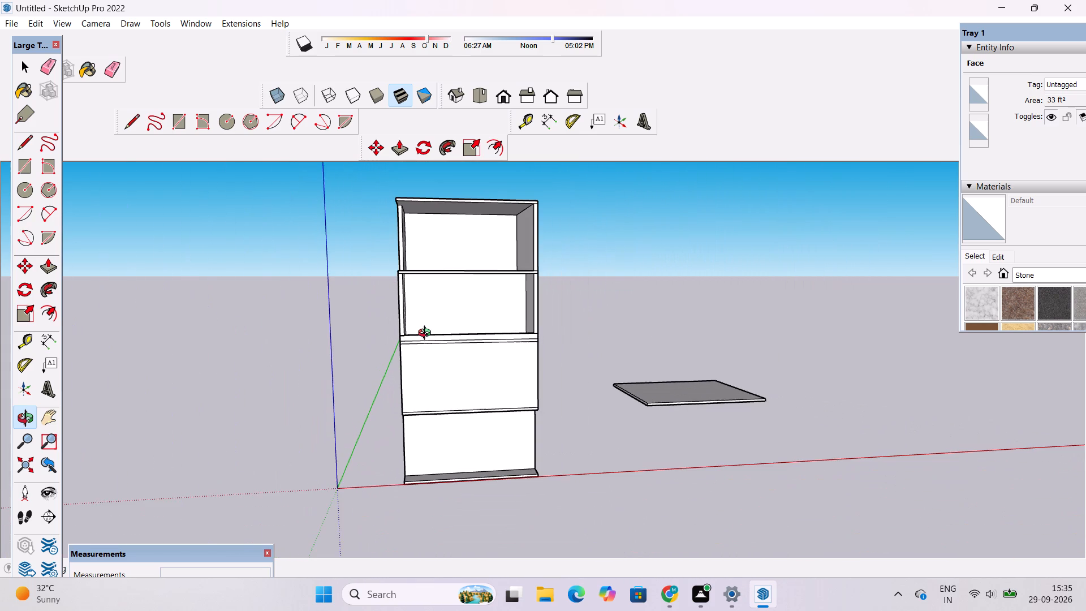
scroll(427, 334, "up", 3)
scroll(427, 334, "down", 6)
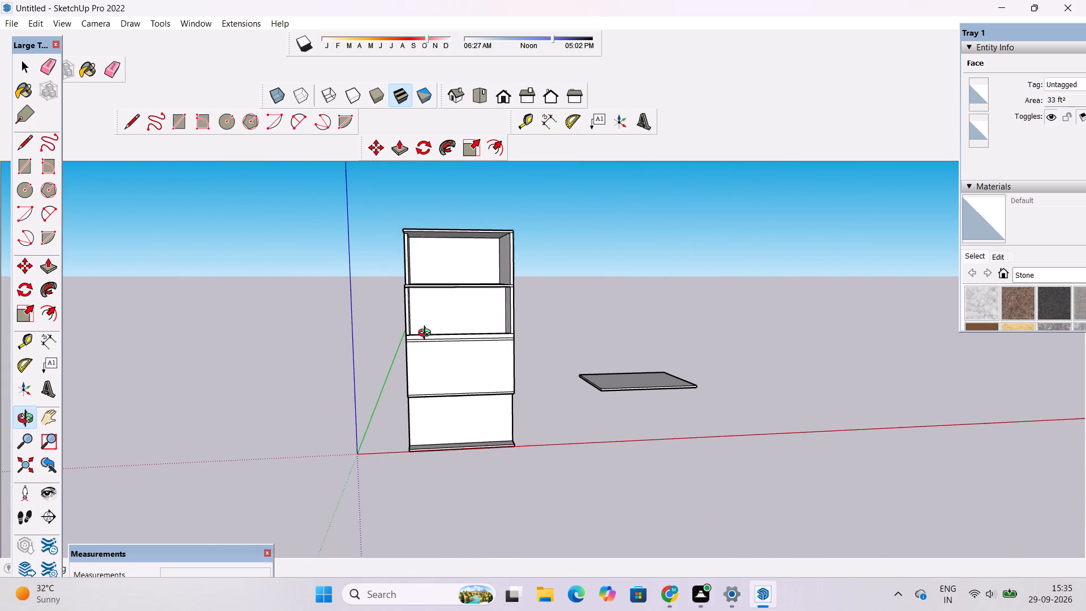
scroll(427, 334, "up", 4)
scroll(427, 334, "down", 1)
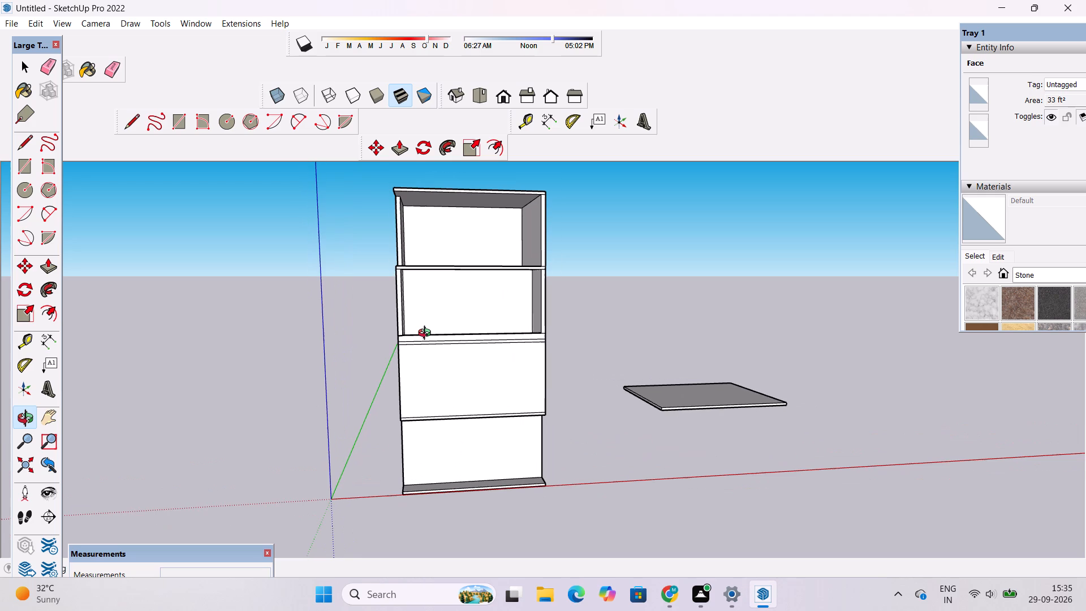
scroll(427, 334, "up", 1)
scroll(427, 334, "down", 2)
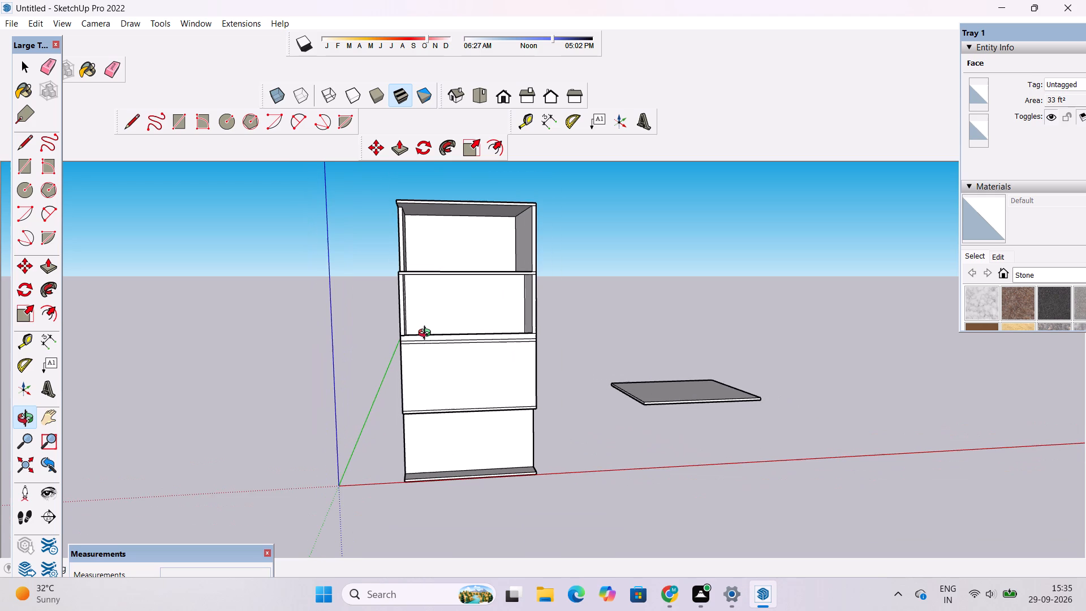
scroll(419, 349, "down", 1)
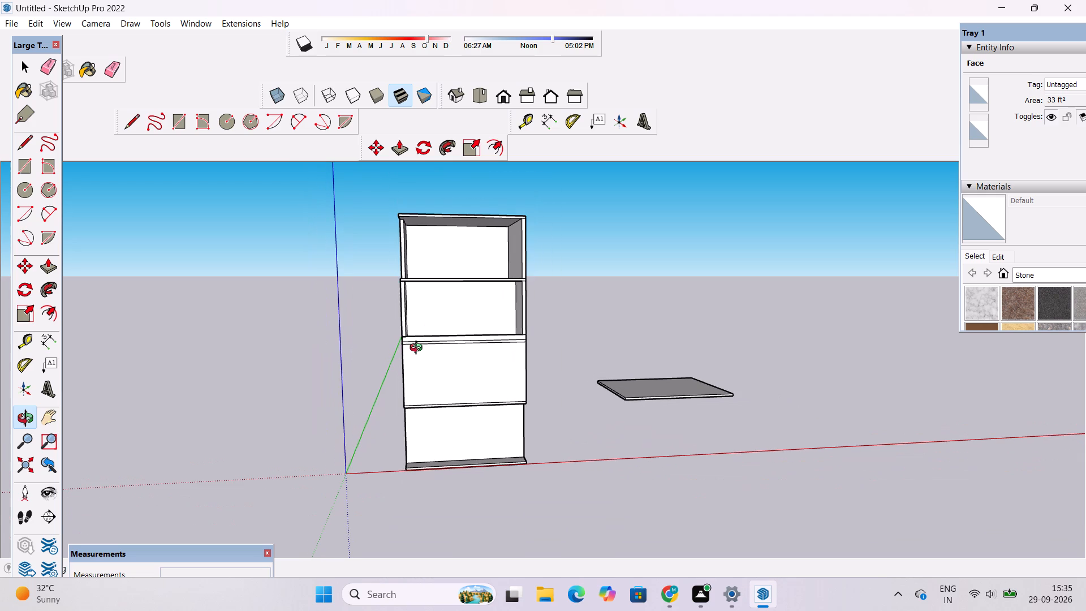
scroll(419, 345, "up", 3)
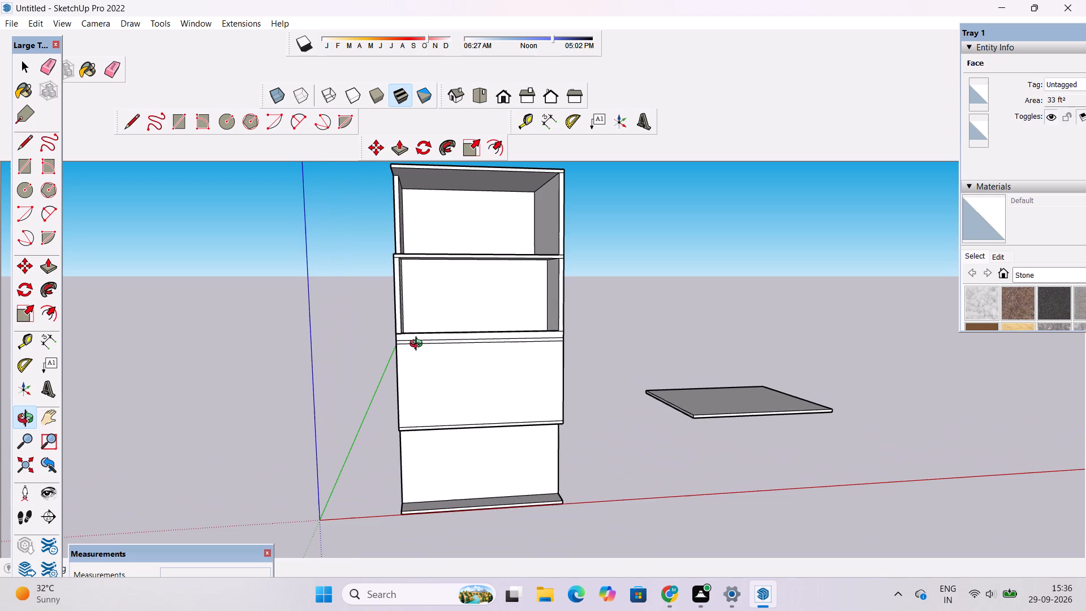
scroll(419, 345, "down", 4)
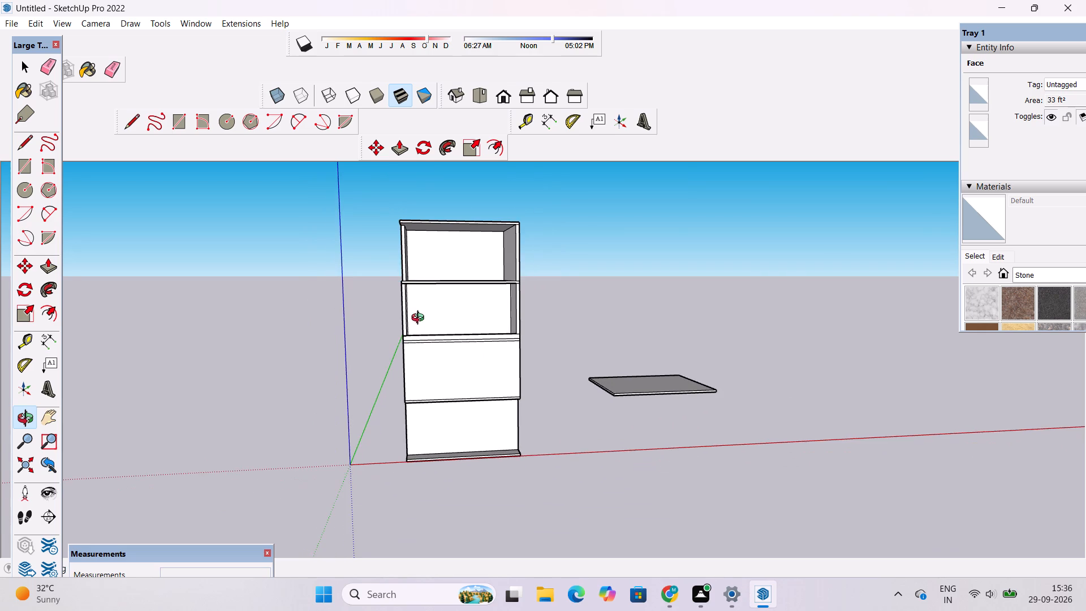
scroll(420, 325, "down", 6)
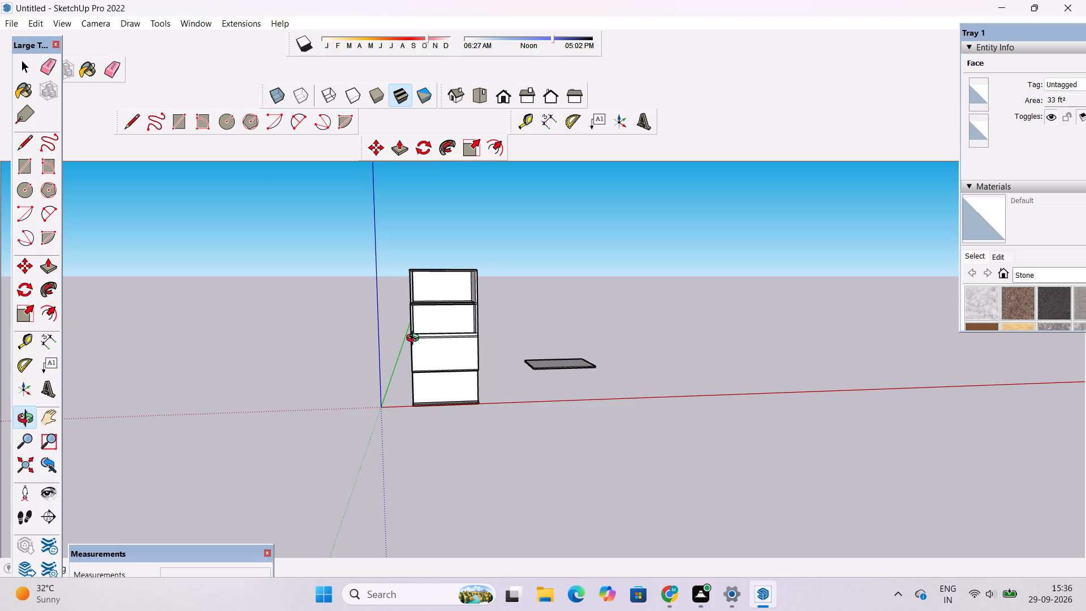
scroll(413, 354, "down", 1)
Examine the two open-fronted levels from above, below and the front, comparing the set-back upper side walls with the slab edges.
left_click_drag(467, 338, 415, 396)
scroll(422, 321, "up", 4)
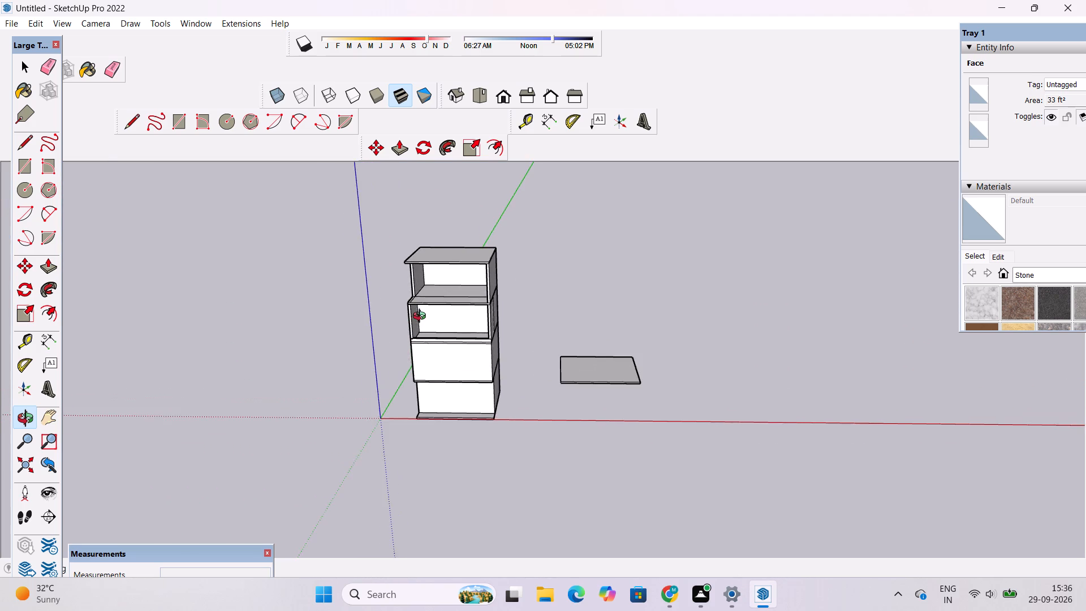
scroll(422, 317, "up", 3)
left_click_drag(450, 297, 436, 355, "shift")
scroll(436, 356, "up", 3)
left_click_drag(436, 356, 544, 273)
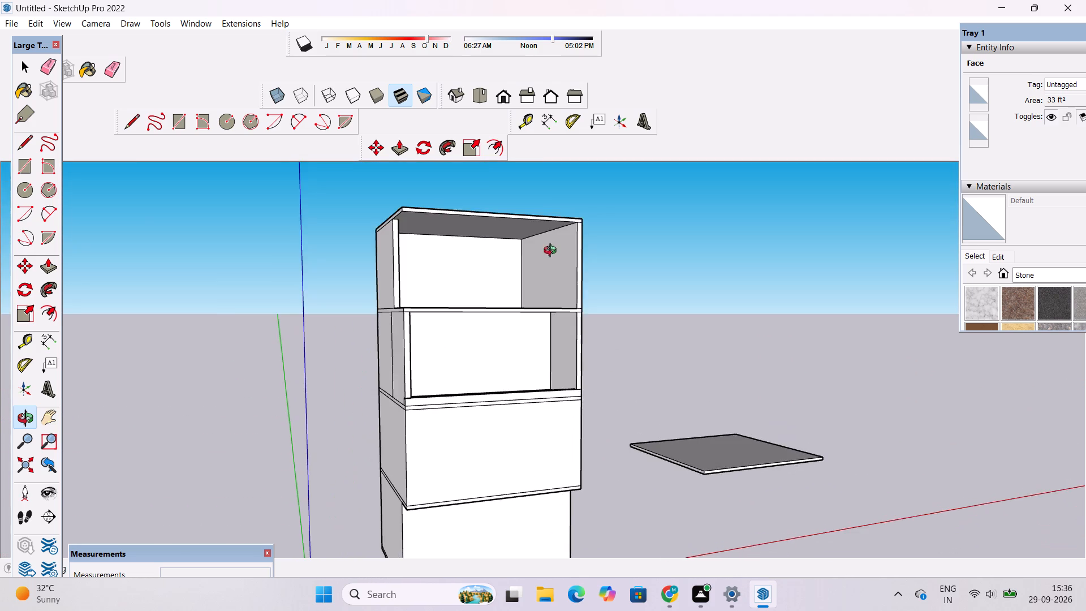
scroll(553, 217, "up", 5)
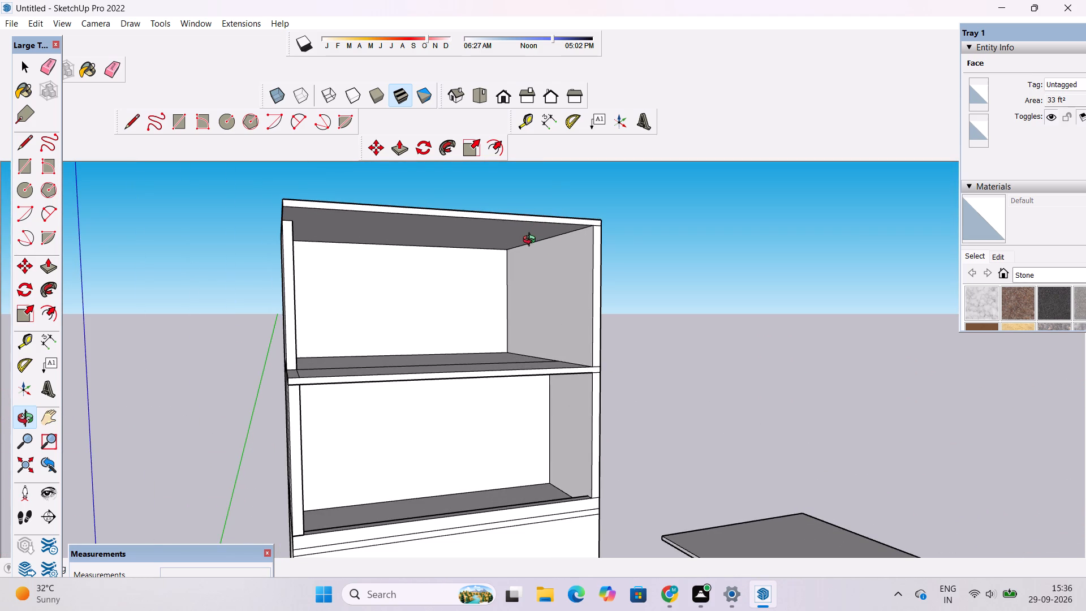
scroll(523, 262, "down", 2)
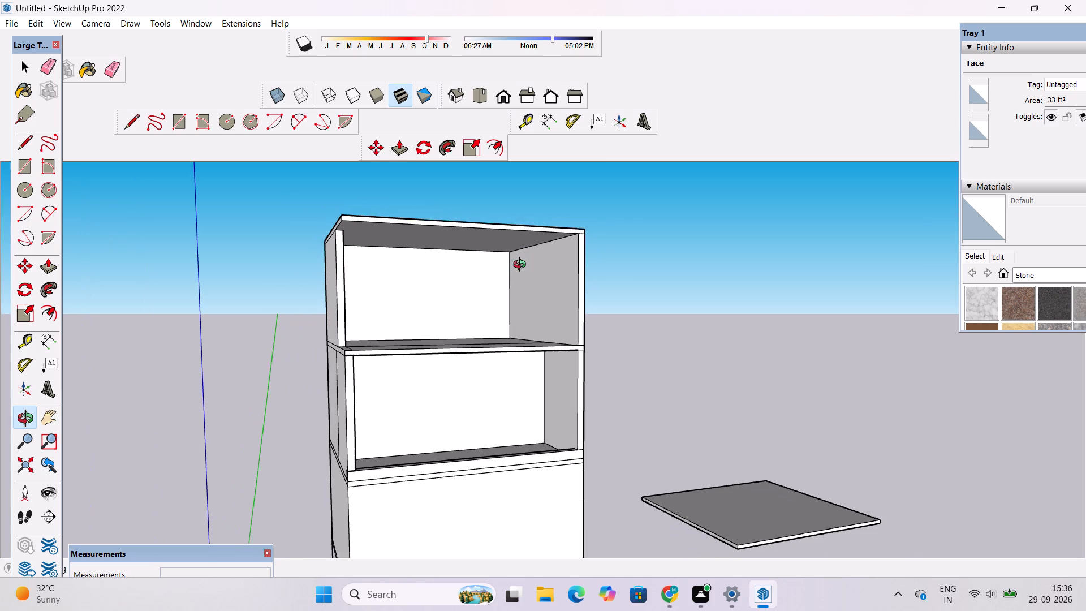
left_click_drag(575, 269, 546, 290)
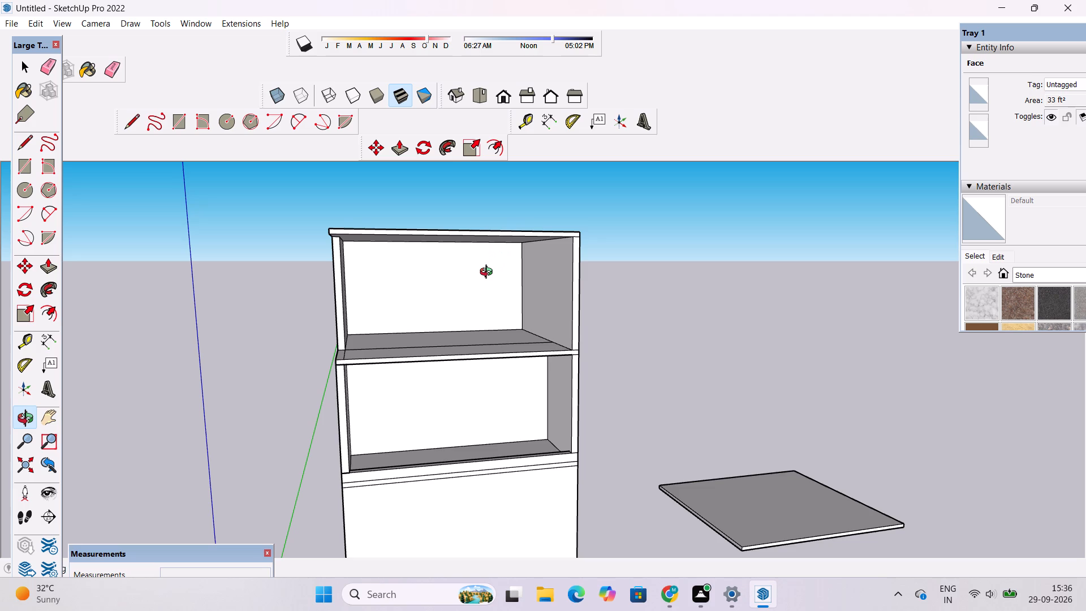
left_click_drag(529, 287, 495, 294)
left_click_drag(581, 352, 521, 365)
left_click_drag(468, 374, 588, 336, "shift")
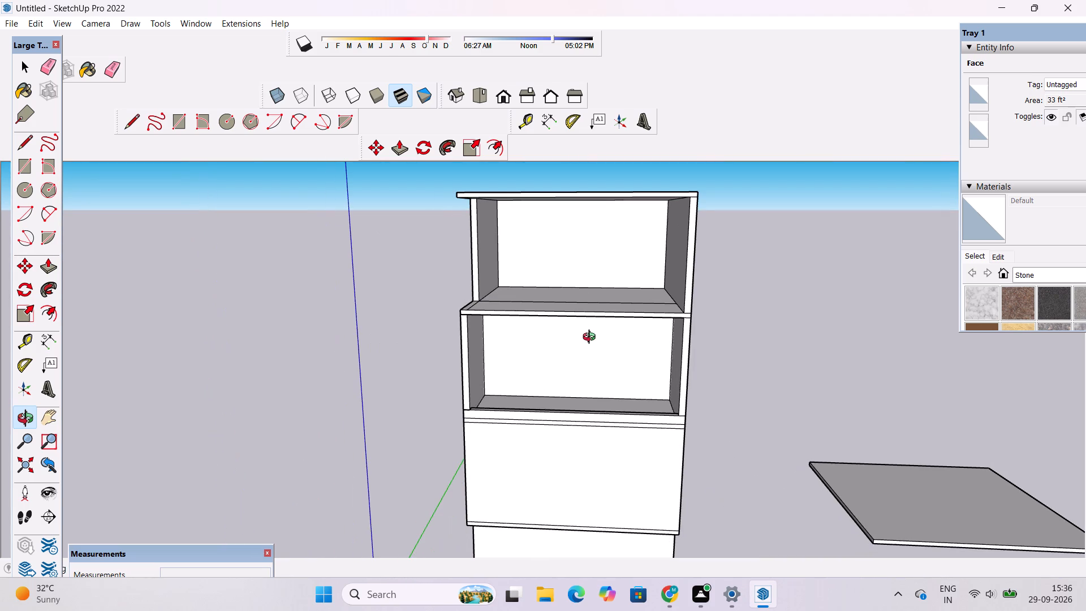
Place a guide line on the upper open level's floor slab, parallel to its front edge and 3' back from it.
scroll(555, 373, "up", 1)
left_click_drag(555, 373, 551, 391, "shift")
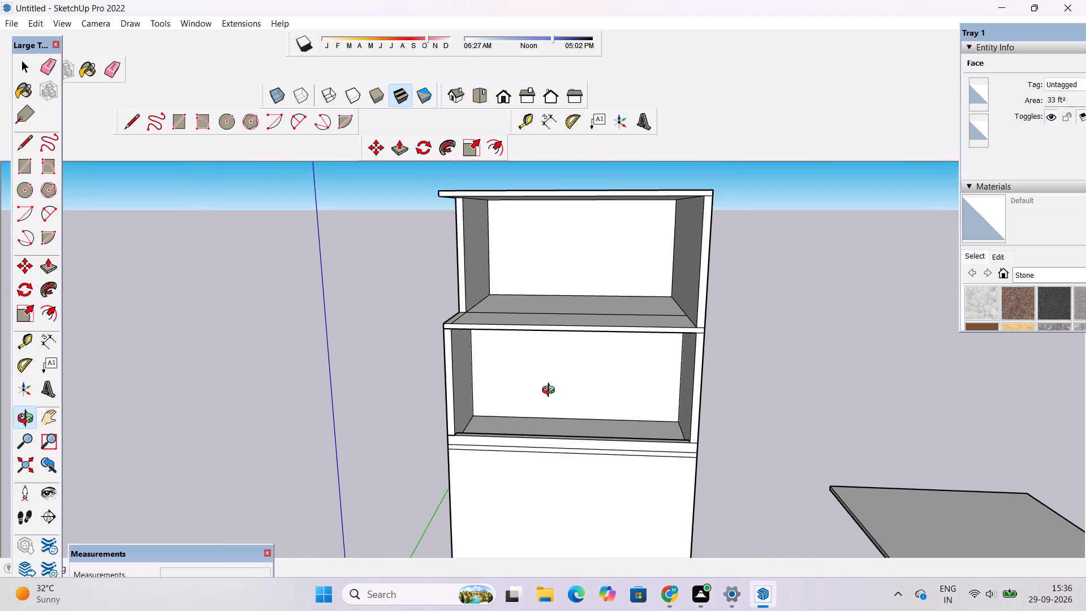
scroll(551, 391, "up", 1)
left_click_drag(550, 391, 620, 440)
scroll(603, 340, "up", 2)
left_click_drag(603, 352, 517, 420)
scroll(507, 406, "up", 3)
left_click_drag(511, 394, 404, 369, "shift")
left_click_drag(408, 379, 481, 392)
left_click_drag(481, 392, 469, 384, "shift")
key("t")
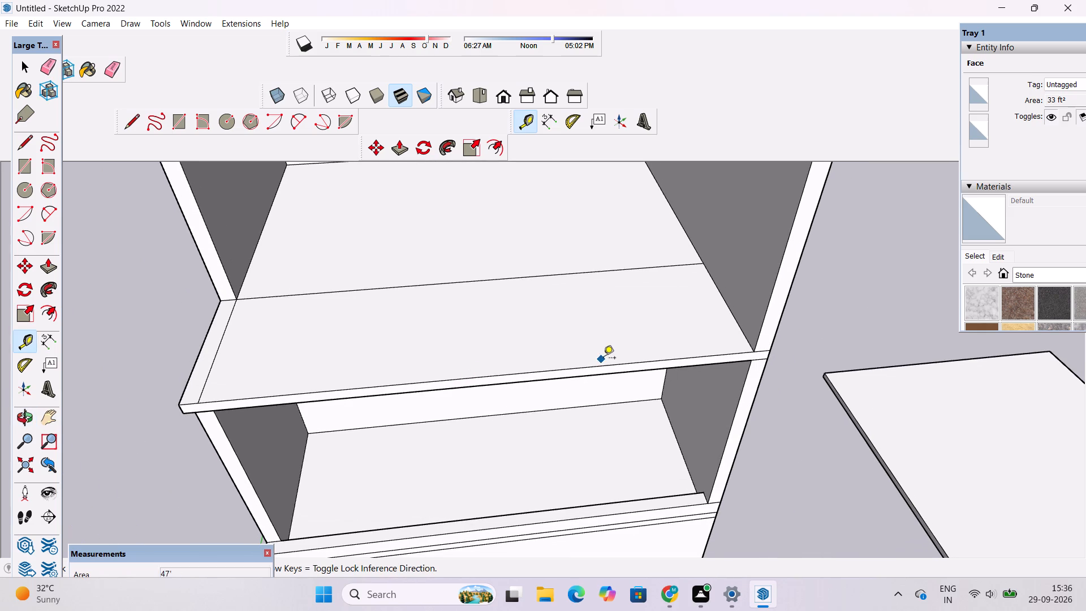
left_click(609, 367)
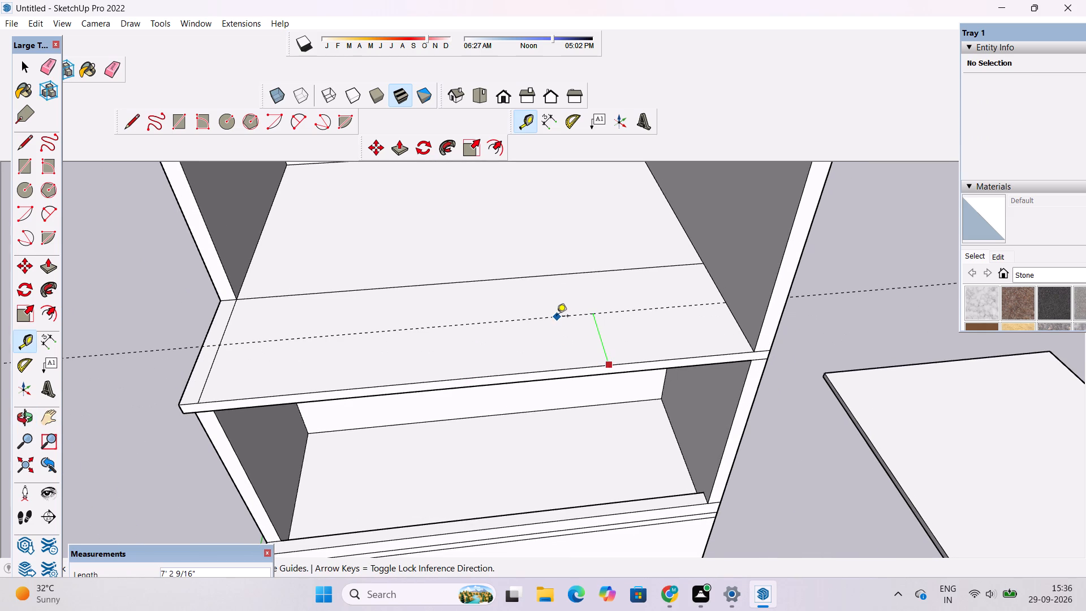
type("3'")
key("Return")
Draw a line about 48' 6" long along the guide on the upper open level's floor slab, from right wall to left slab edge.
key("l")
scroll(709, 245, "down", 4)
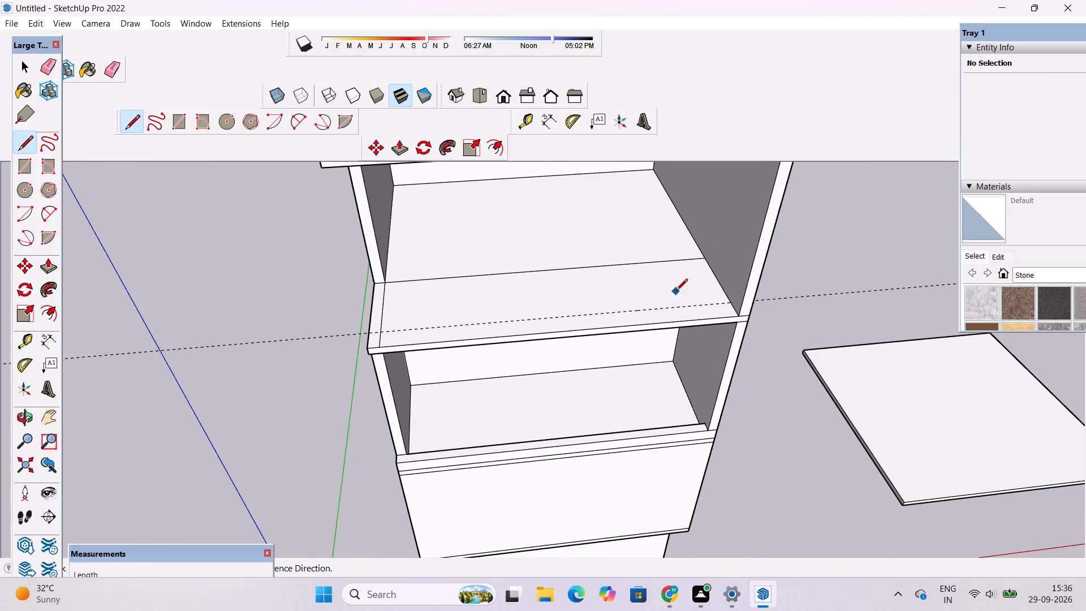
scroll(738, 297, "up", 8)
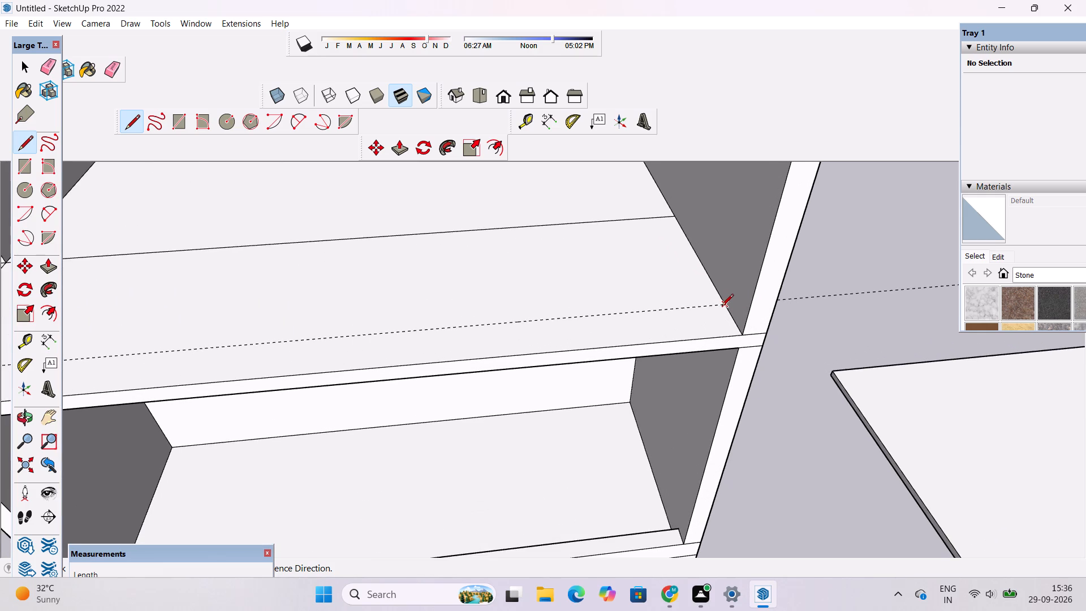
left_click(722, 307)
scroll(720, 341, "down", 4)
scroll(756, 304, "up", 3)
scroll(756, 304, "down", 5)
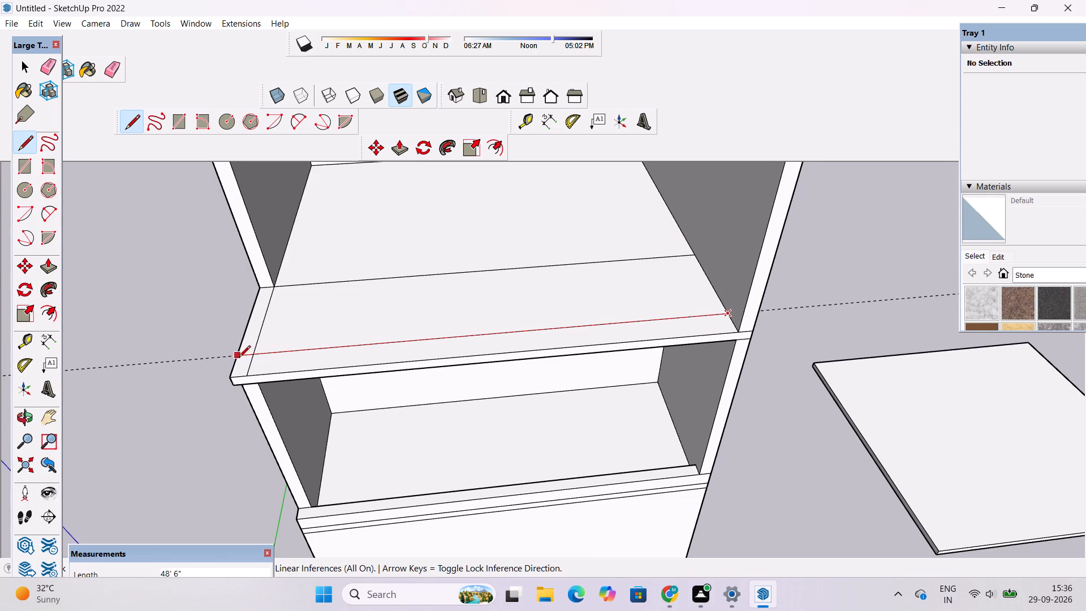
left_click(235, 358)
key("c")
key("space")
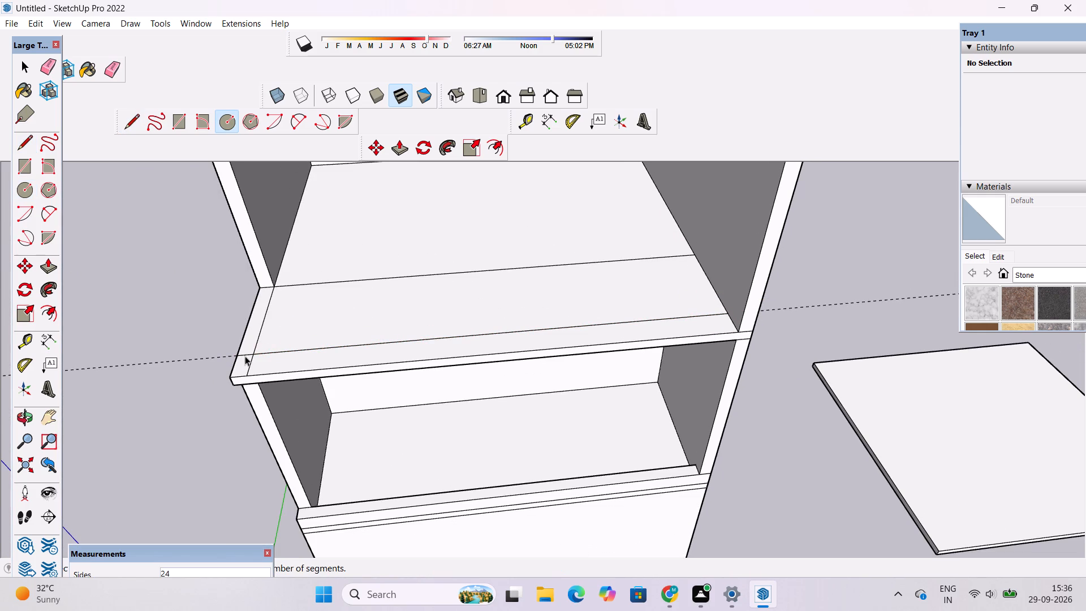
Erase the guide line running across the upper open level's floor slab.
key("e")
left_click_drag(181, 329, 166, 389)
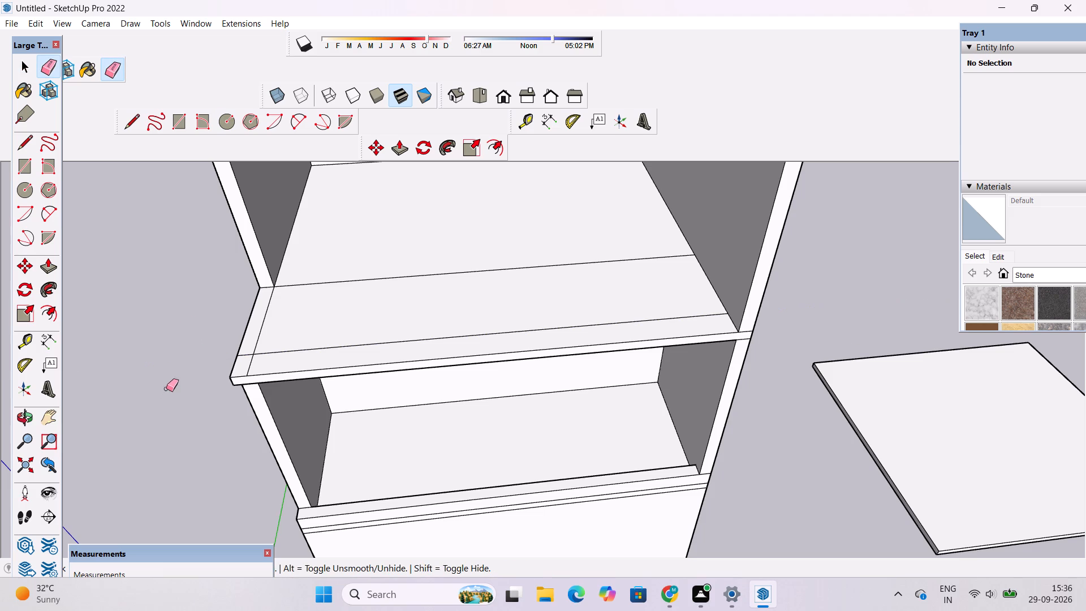
Examine the upper open level from the front and above, checking the new line against the slab edge and side walls.
key("o")
scroll(256, 354, "down", 4)
left_click_drag(307, 389, 307, 378)
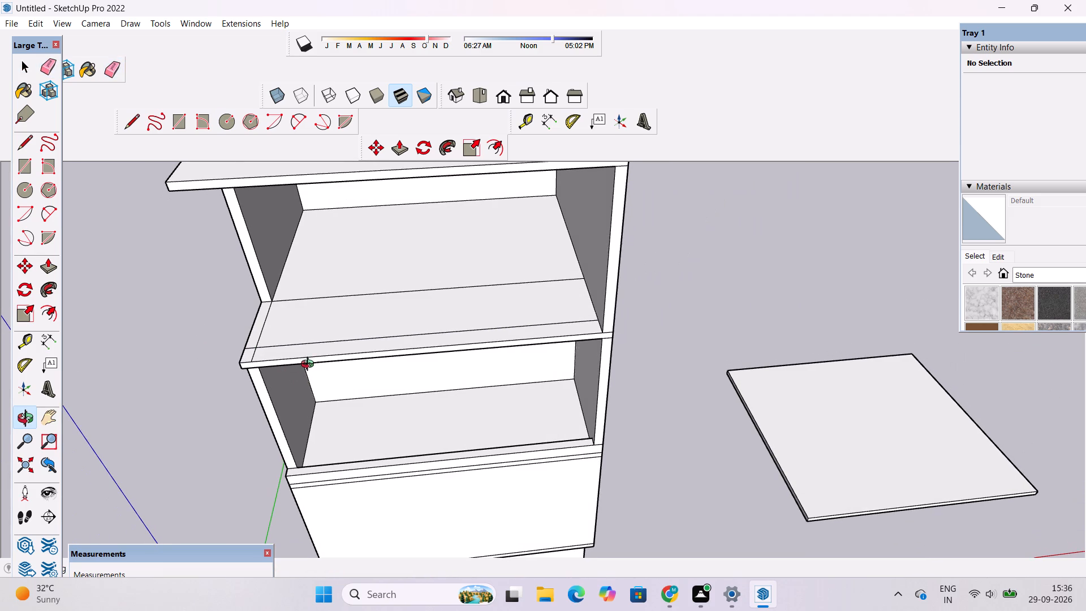
scroll(330, 356, "down", 6)
left_click_drag(351, 401, 350, 418)
scroll(345, 386, "up", 2)
left_click_drag(347, 385, 317, 359)
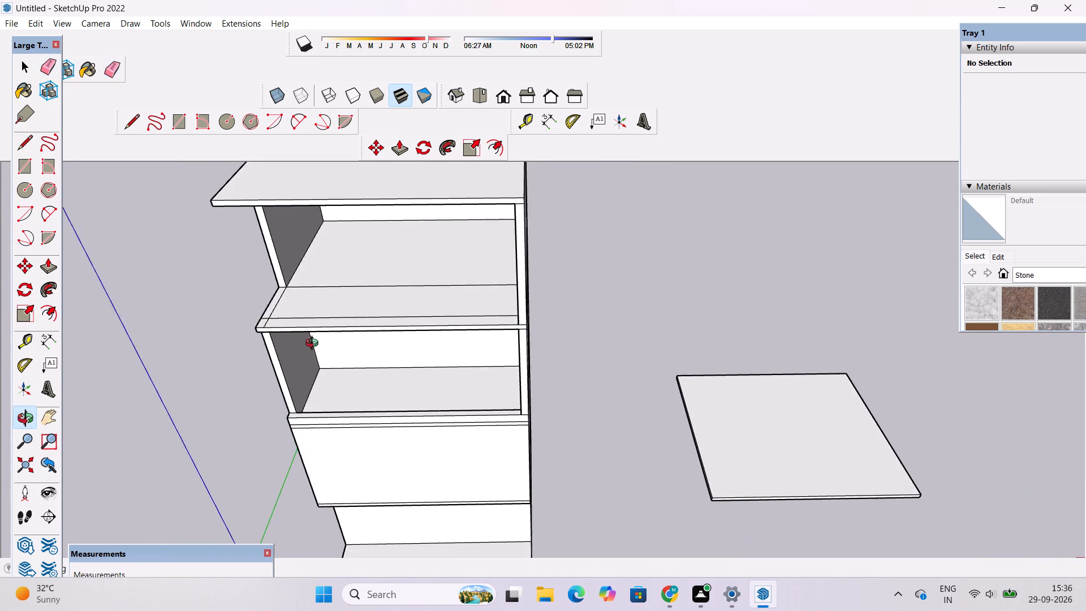
left_click_drag(320, 344, 365, 397, "shift")
scroll(365, 397, "up", 2)
left_click_drag(352, 391, 384, 391)
left_click_drag(385, 390, 359, 388, "shift")
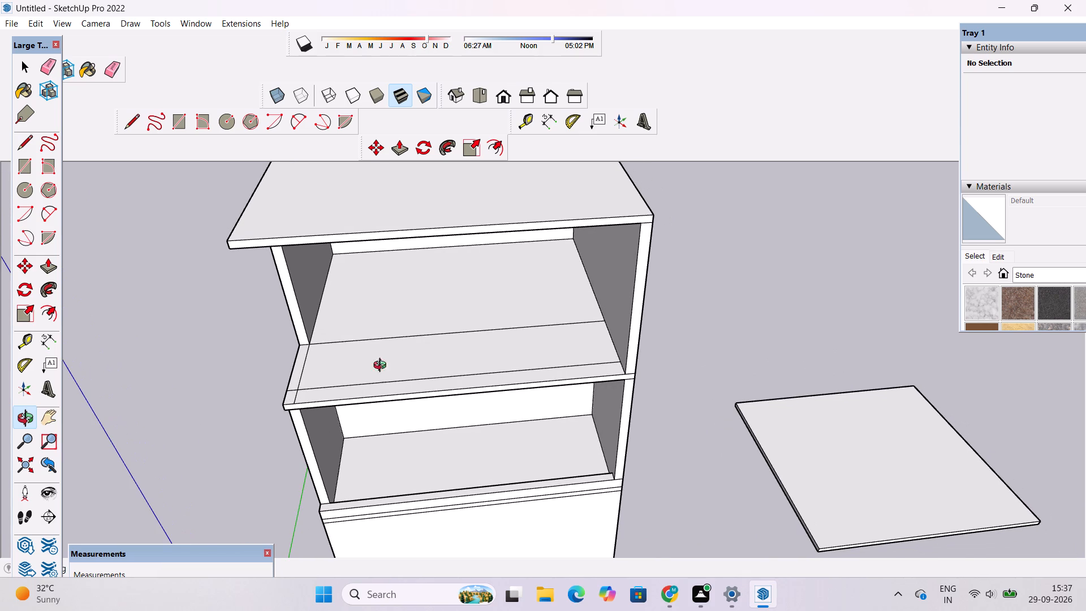
left_click_drag(407, 388, 410, 327)
scroll(355, 380, "down", 4)
left_click_drag(389, 372, 389, 442)
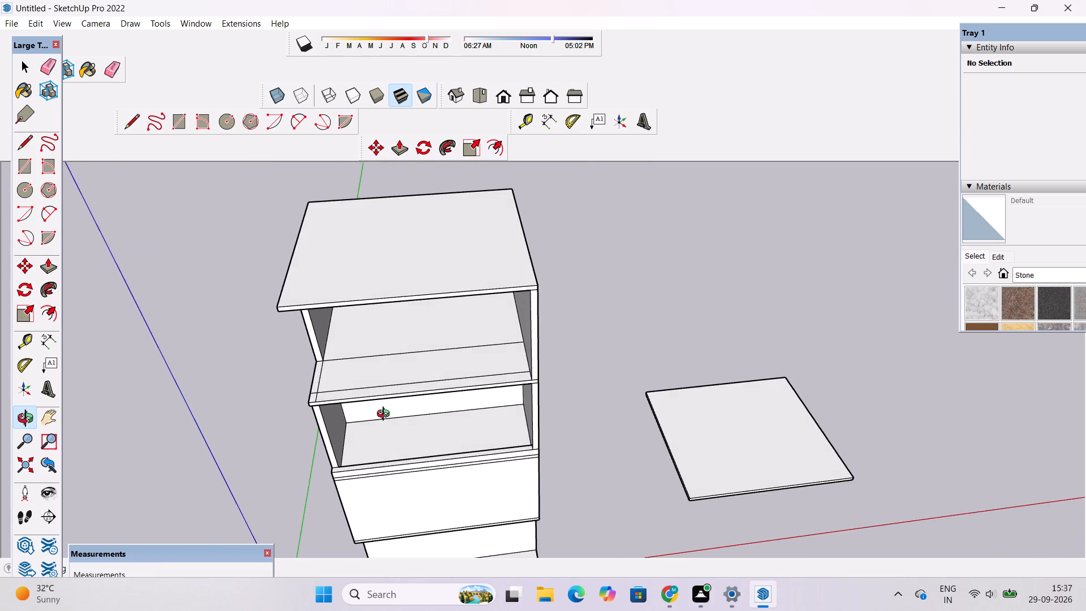
scroll(386, 415, "up", 3)
left_click_drag(386, 406, 354, 408)
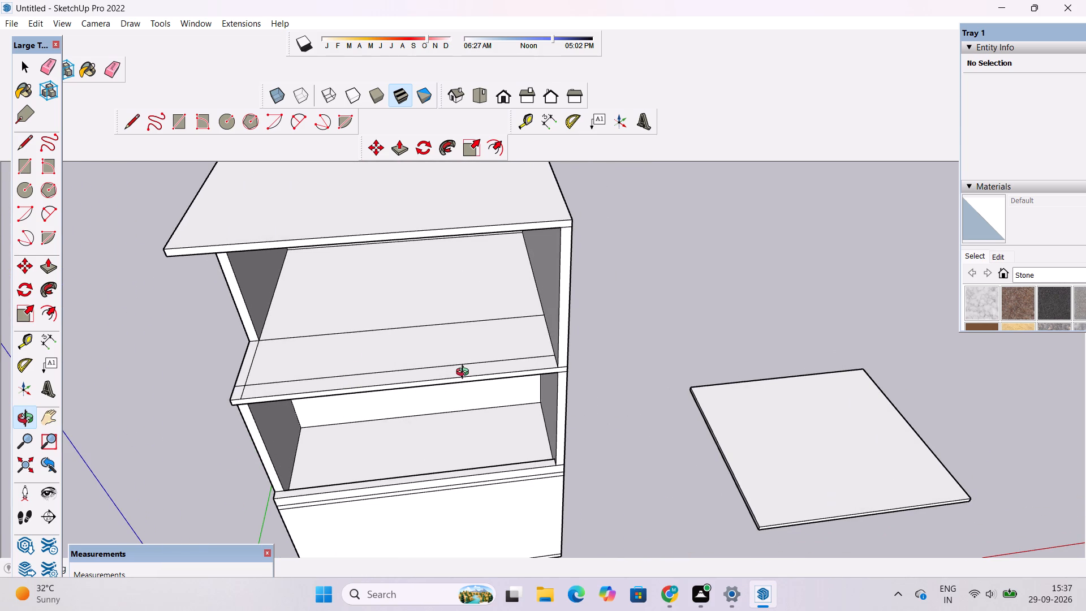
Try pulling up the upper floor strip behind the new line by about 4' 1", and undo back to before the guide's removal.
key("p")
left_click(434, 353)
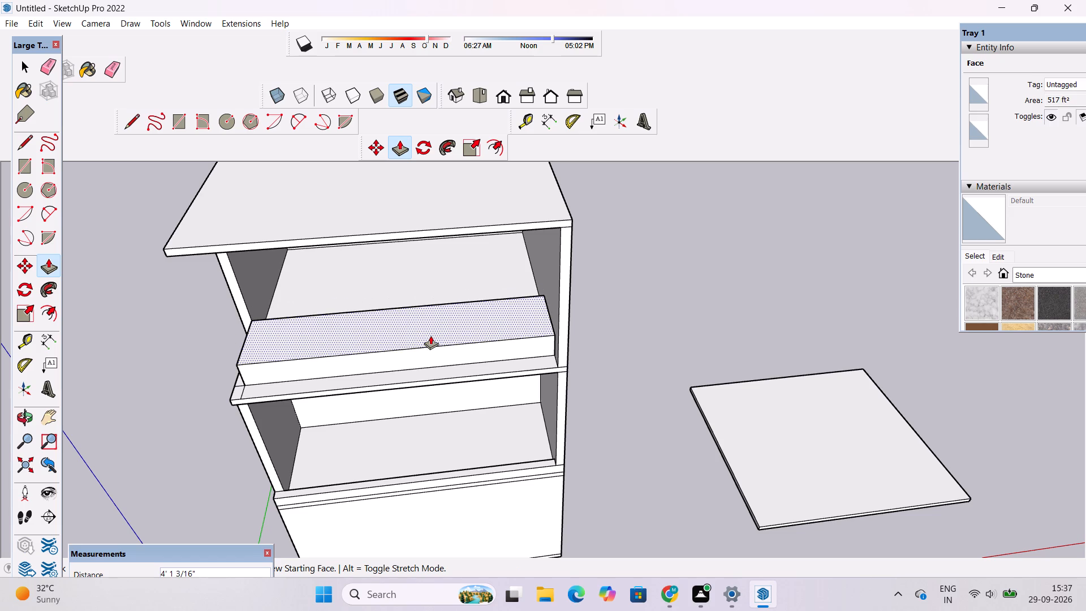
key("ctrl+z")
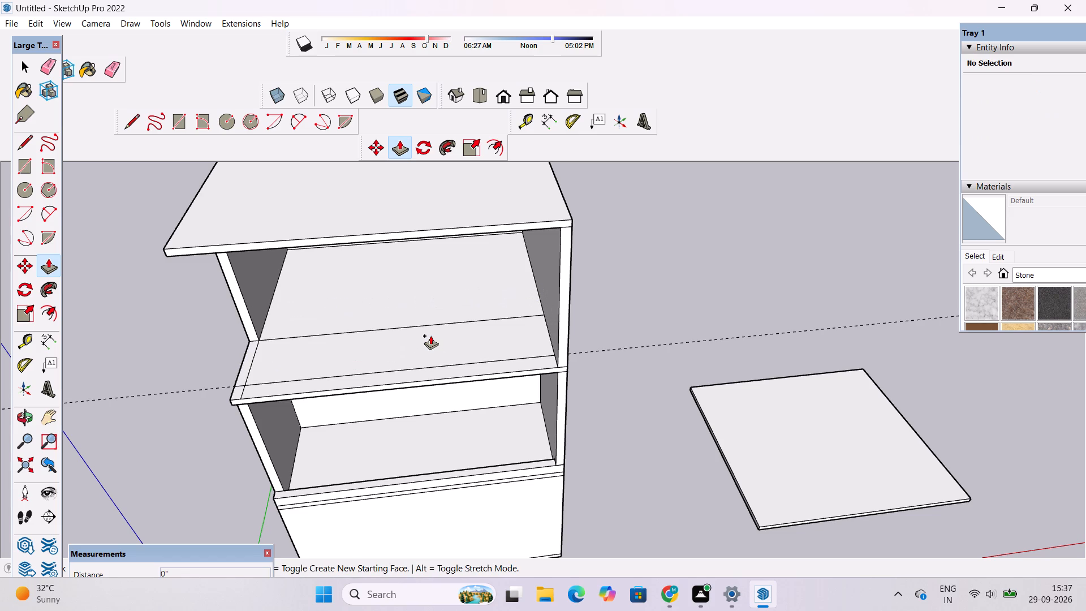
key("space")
Examine the floor line and guide from several angles in relation to the roof slab, side walls and lower open level.
key("o")
left_click_drag(441, 355, 433, 381, "shift")
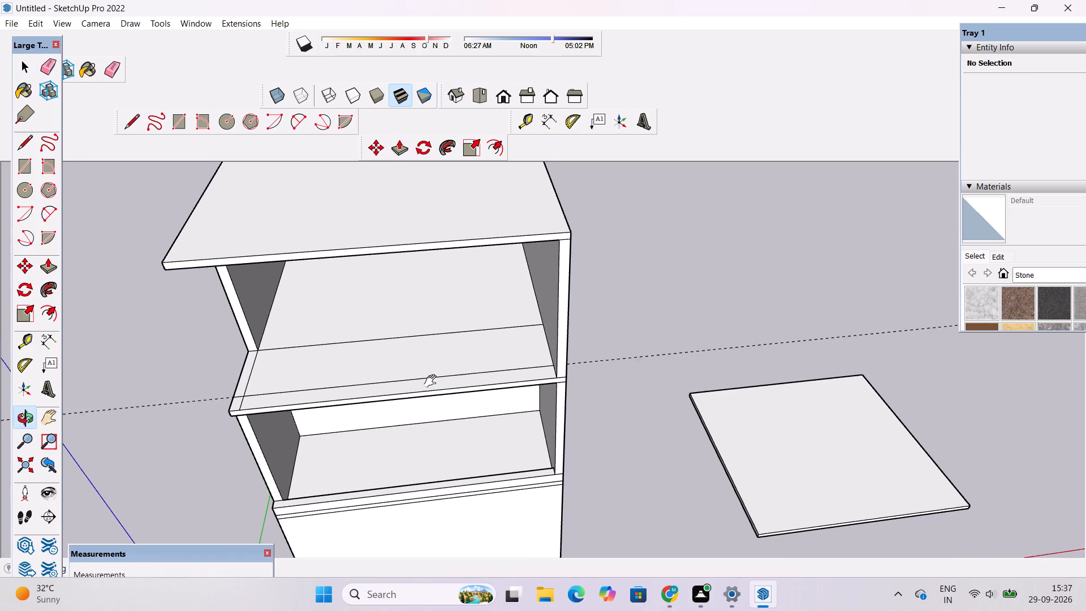
left_click_drag(433, 381, 424, 399, "shift")
left_click_drag(421, 407, 416, 355)
scroll(336, 375, "down", 3)
left_click_drag(334, 377, 377, 363, "shift")
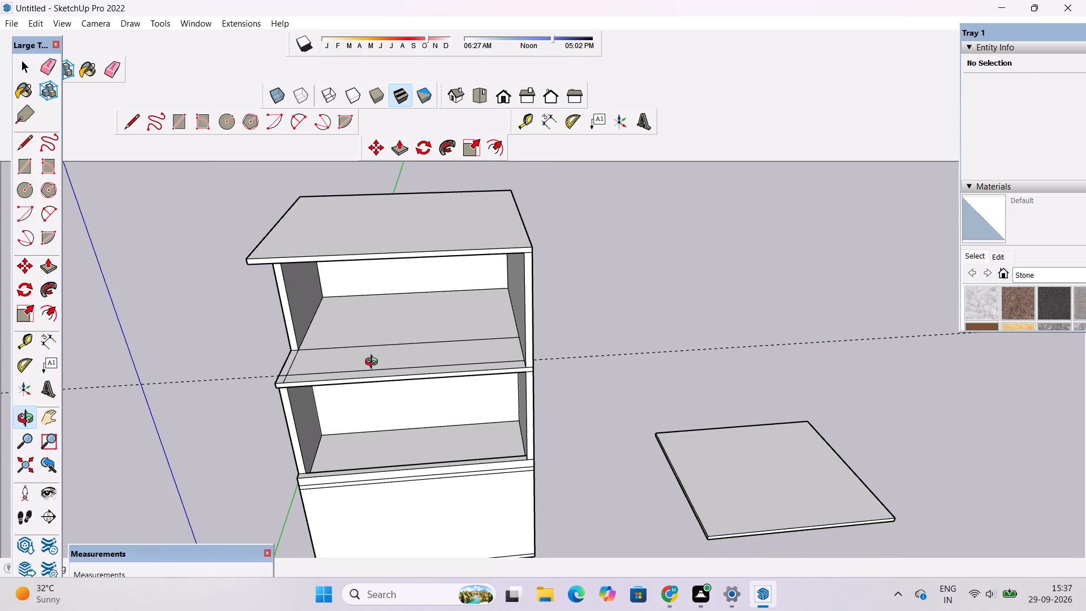
left_click(341, 371)
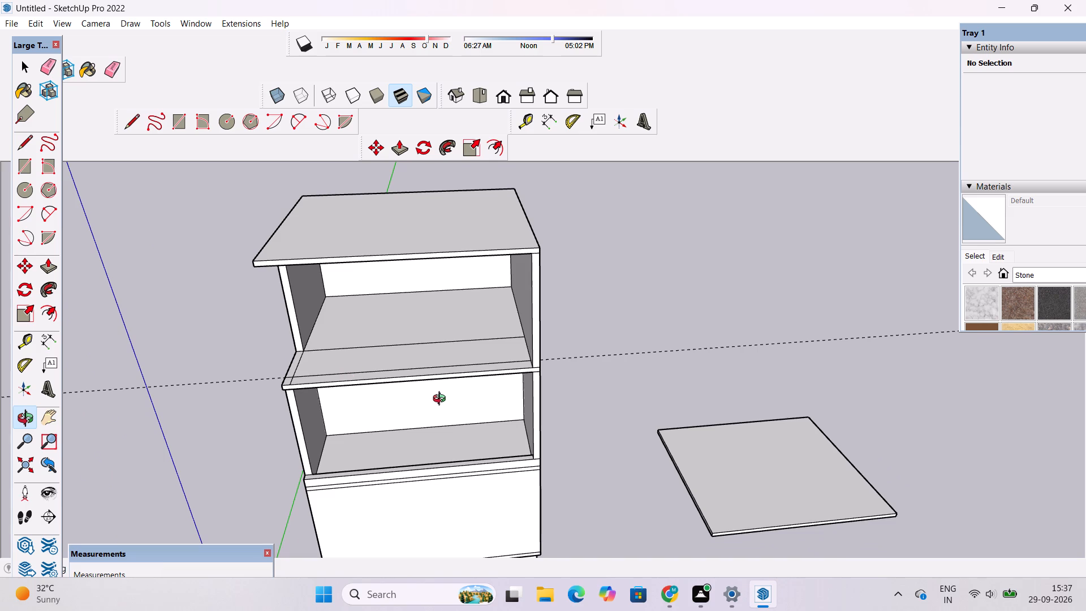
left_click_drag(429, 406, 420, 426, "shift")
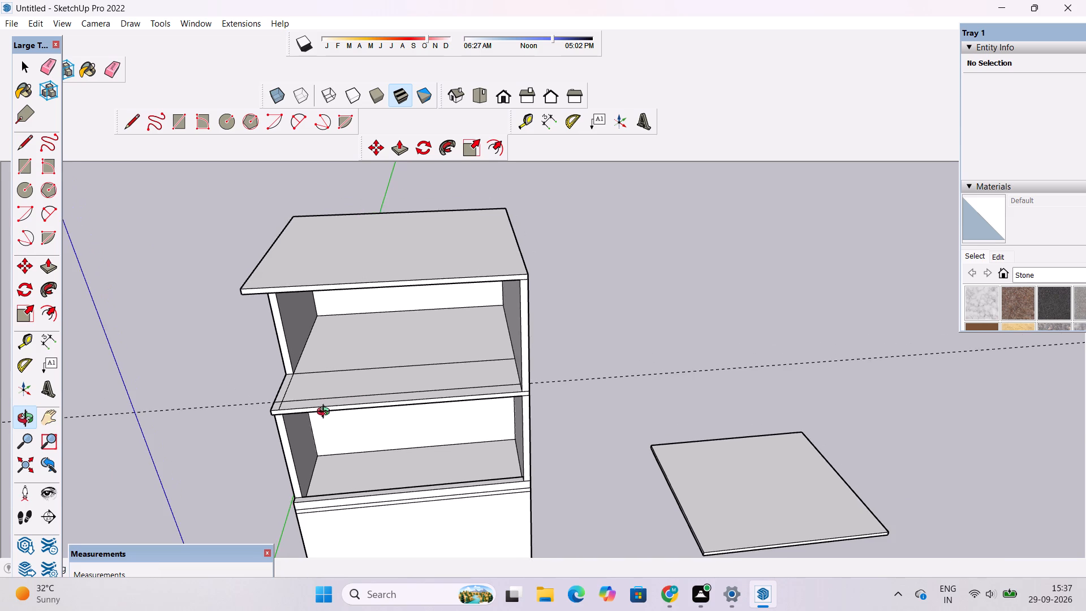
left_click_drag(326, 413, 414, 424)
left_click_drag(387, 436, 393, 403, "shift")
left_click_drag(382, 424, 382, 409, "shift")
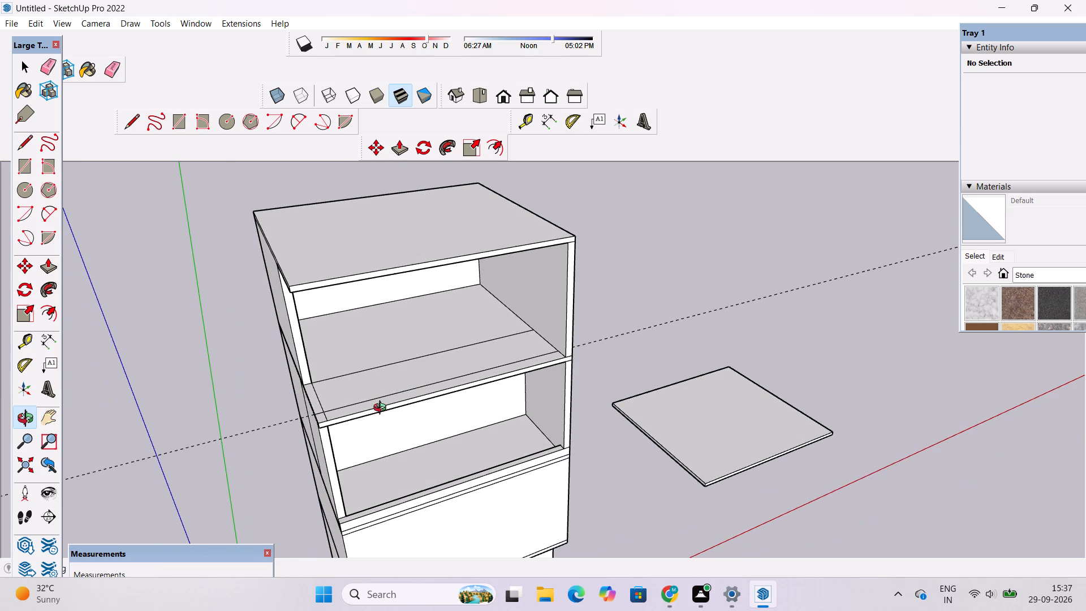
scroll(437, 413, "down", 1)
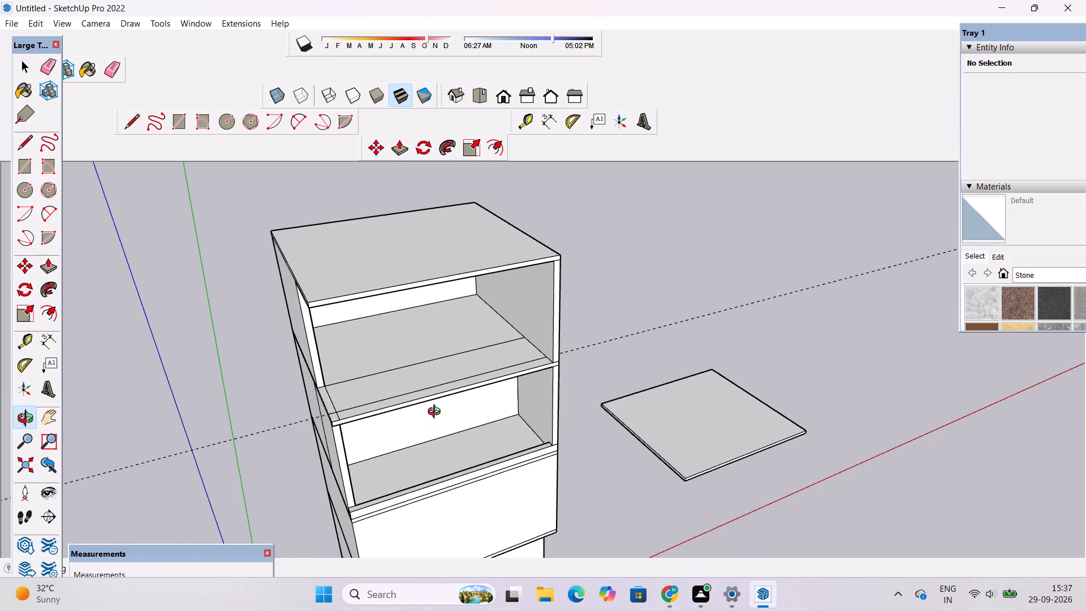
left_click_drag(442, 406, 437, 432)
scroll(437, 432, "up", 1)
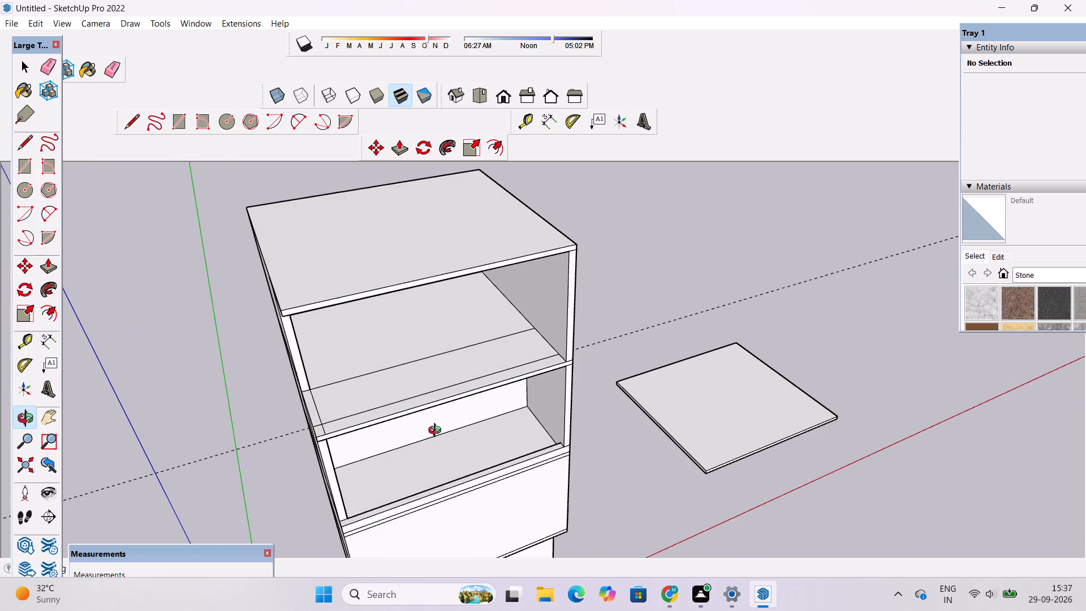
scroll(437, 432, "up", 2)
scroll(437, 437, "down", 1)
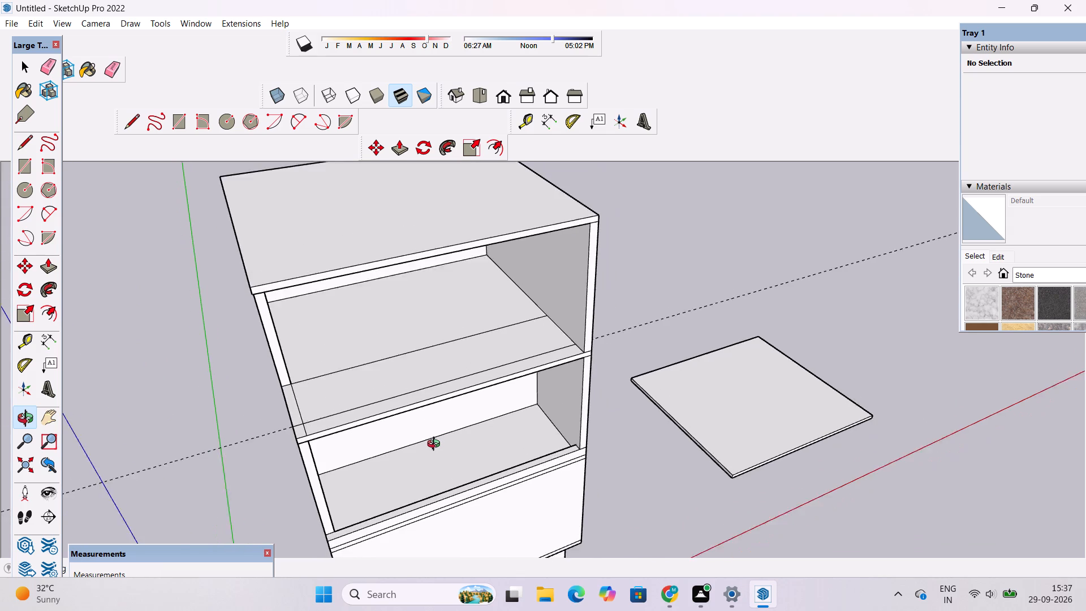
scroll(436, 445, "down", 1)
scroll(436, 445, "up", 1)
left_click_drag(449, 433, 441, 443, "shift")
left_click_drag(441, 445, 427, 458)
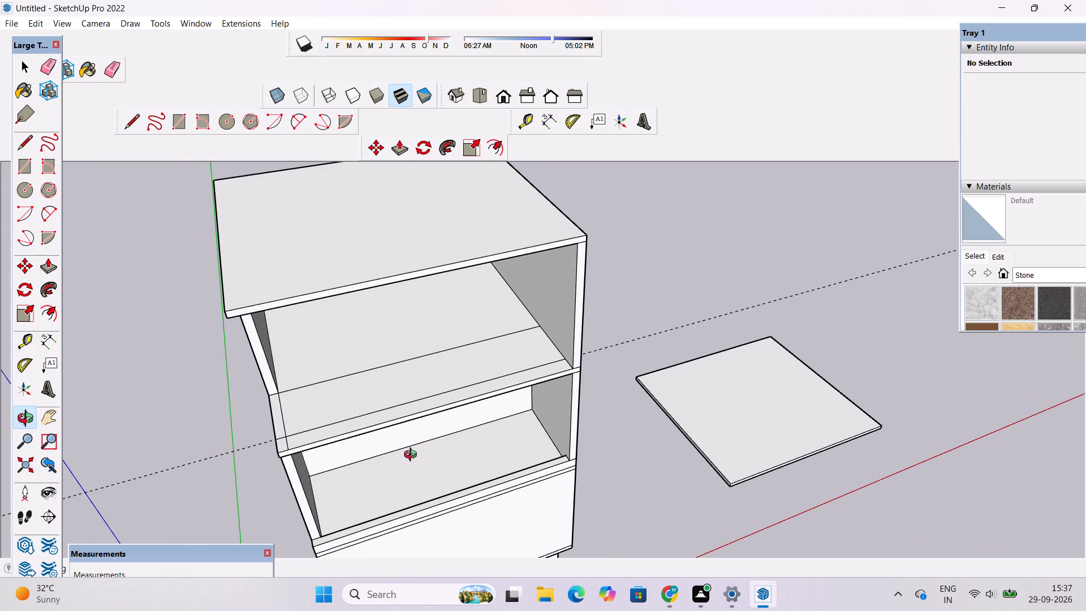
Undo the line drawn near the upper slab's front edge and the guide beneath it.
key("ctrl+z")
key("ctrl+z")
Examine the upper open level from above, eye level and the front, focusing on the left wall's front end and floor seam.
left_click_drag(515, 440, 456, 440)
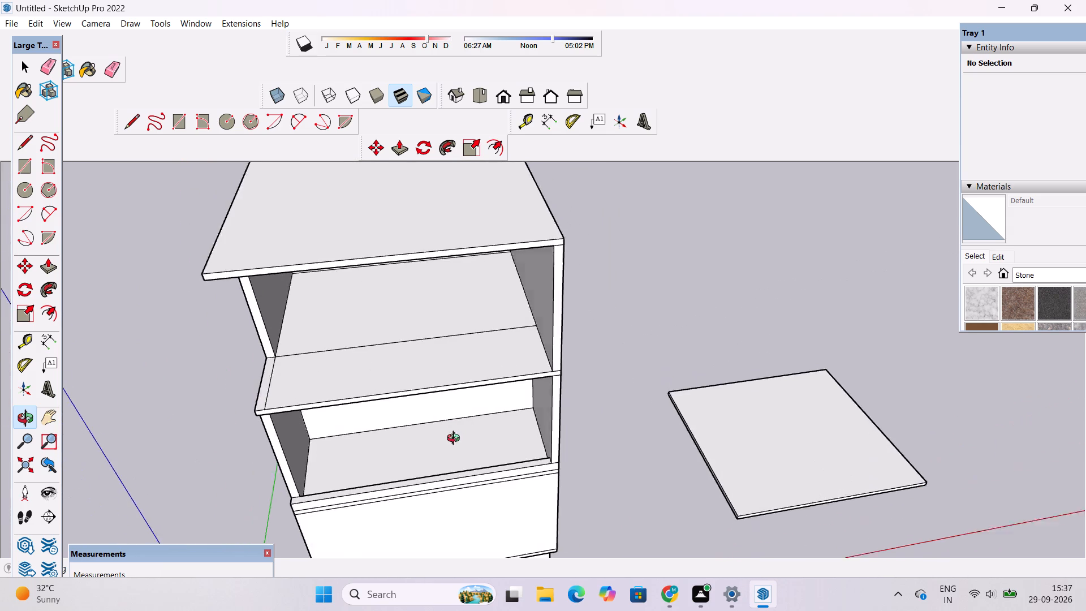
left_click_drag(456, 440, 454, 440)
scroll(428, 420, "up", 4)
left_click_drag(428, 419, 443, 424, "shift")
left_click_drag(445, 424, 445, 438)
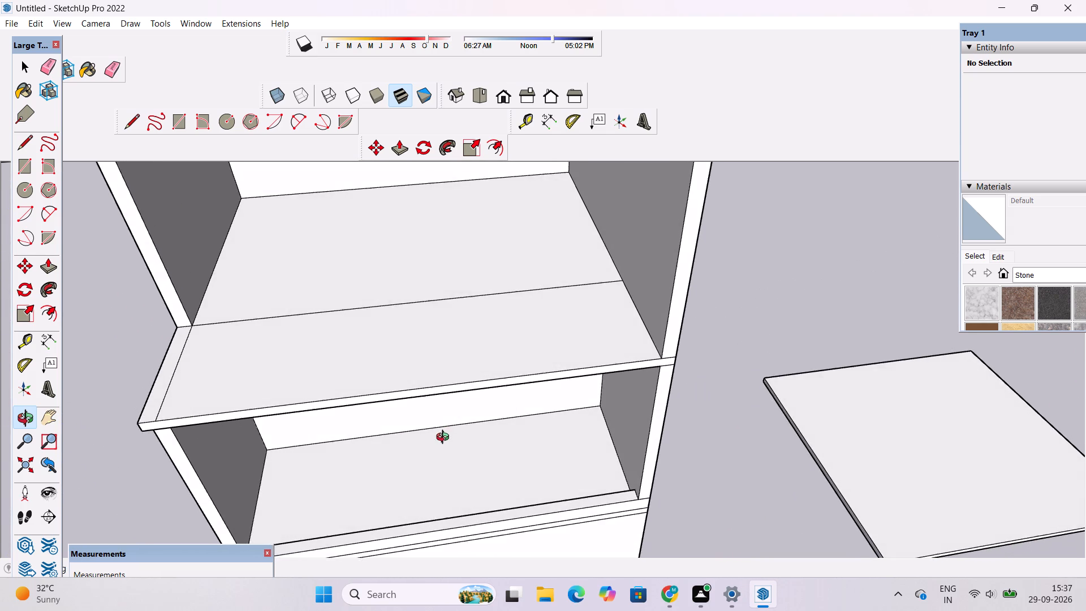
left_click_drag(445, 438, 438, 464)
left_click_drag(436, 458, 442, 464, "shift")
scroll(437, 445, "down", 4)
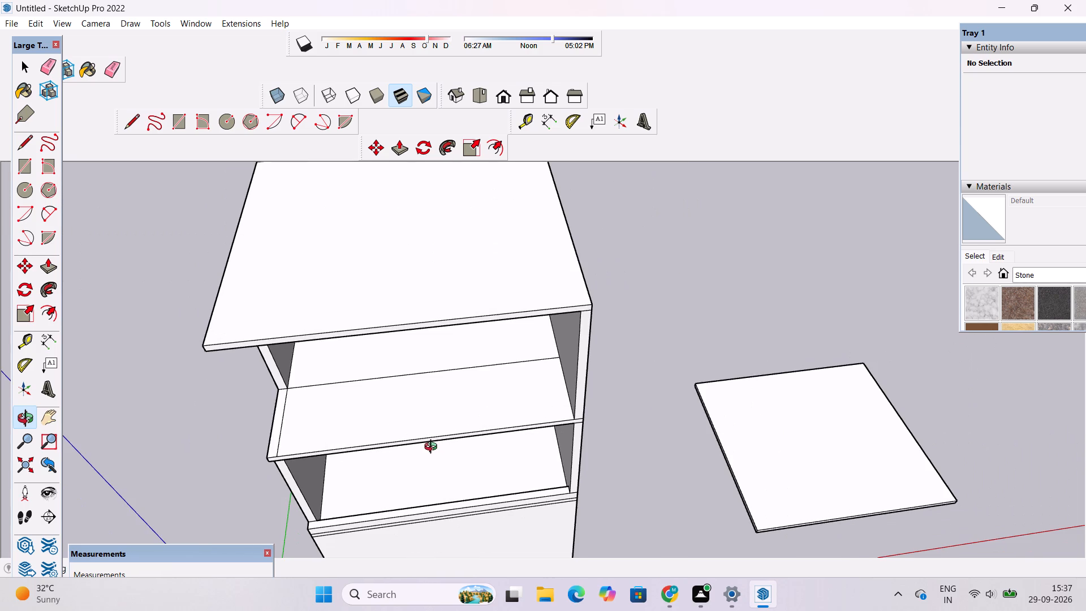
left_click_drag(438, 439, 469, 528, "shift")
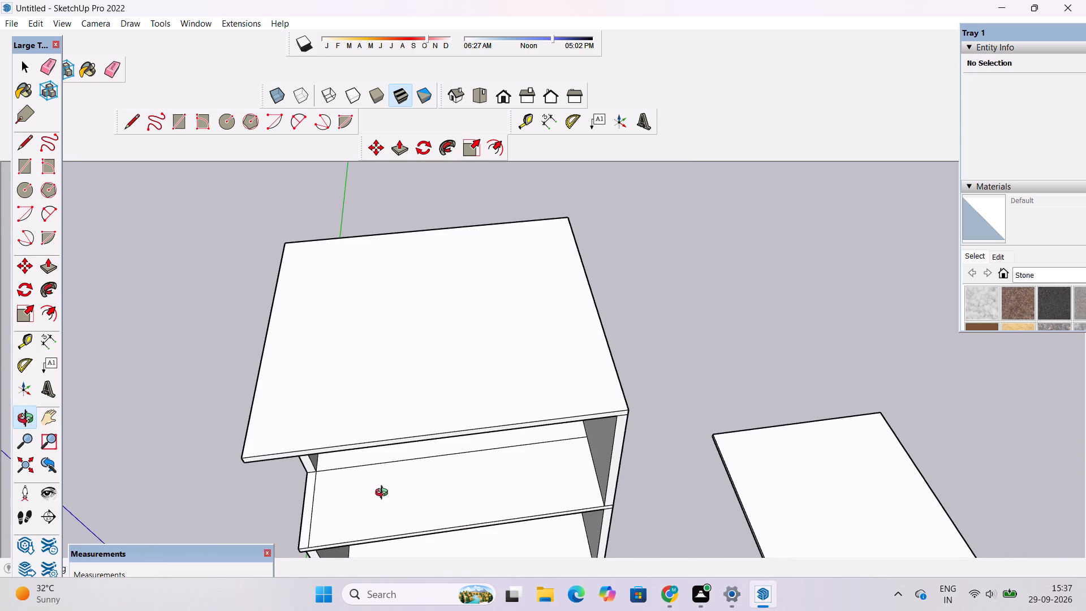
left_click_drag(376, 494, 497, 309)
left_click_drag(516, 319, 508, 367, "shift")
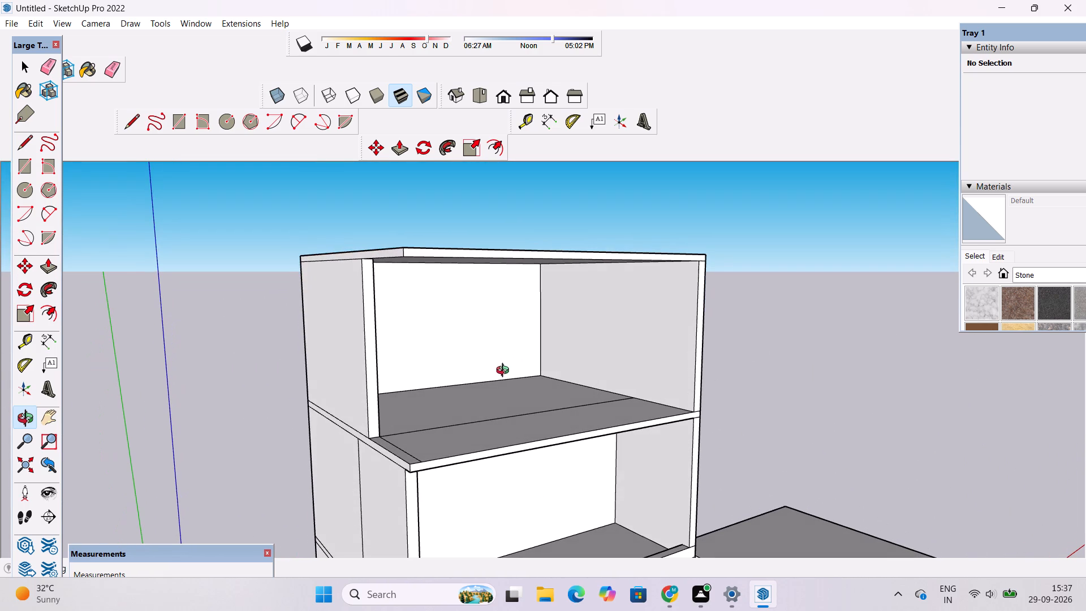
scroll(486, 387, "up", 1)
left_click_drag(492, 385, 444, 383)
left_click_drag(456, 429, 424, 463)
scroll(406, 468, "up", 2)
left_click_drag(405, 468, 373, 451)
left_click_drag(370, 445, 325, 518)
left_click_drag(419, 438, 416, 444)
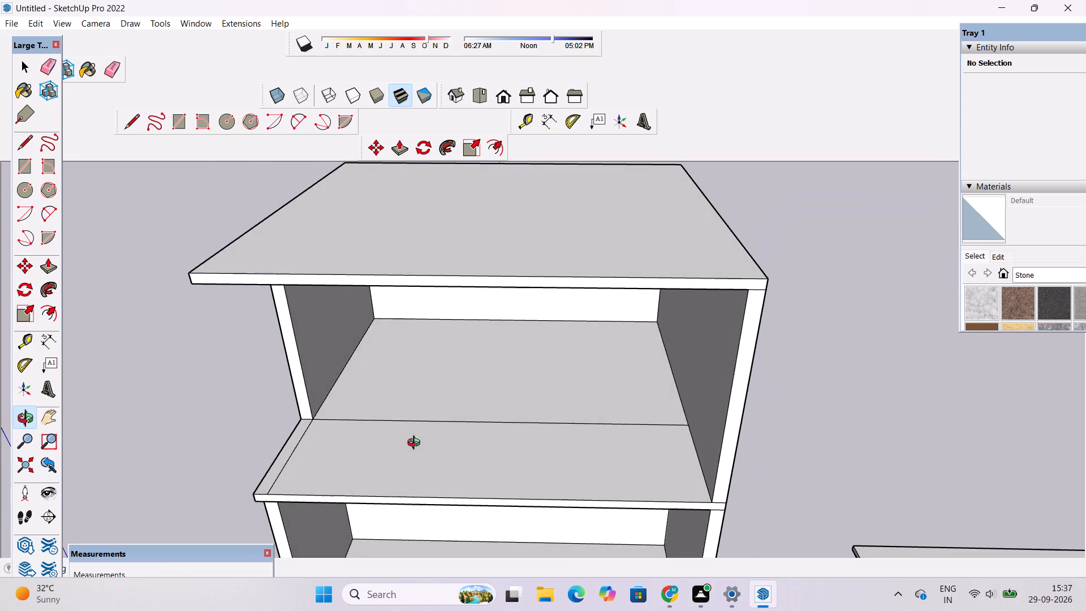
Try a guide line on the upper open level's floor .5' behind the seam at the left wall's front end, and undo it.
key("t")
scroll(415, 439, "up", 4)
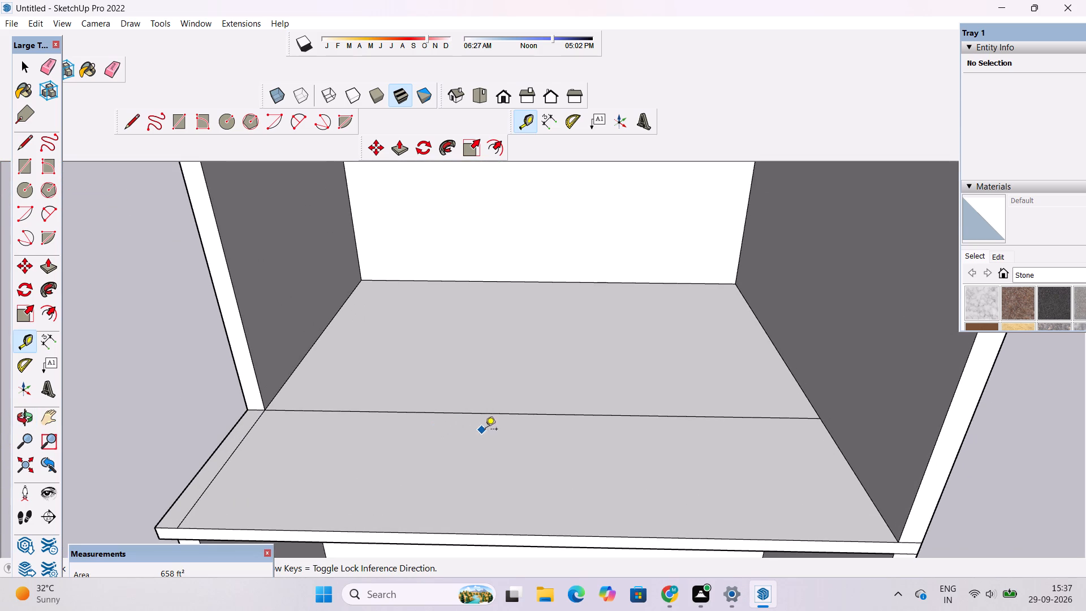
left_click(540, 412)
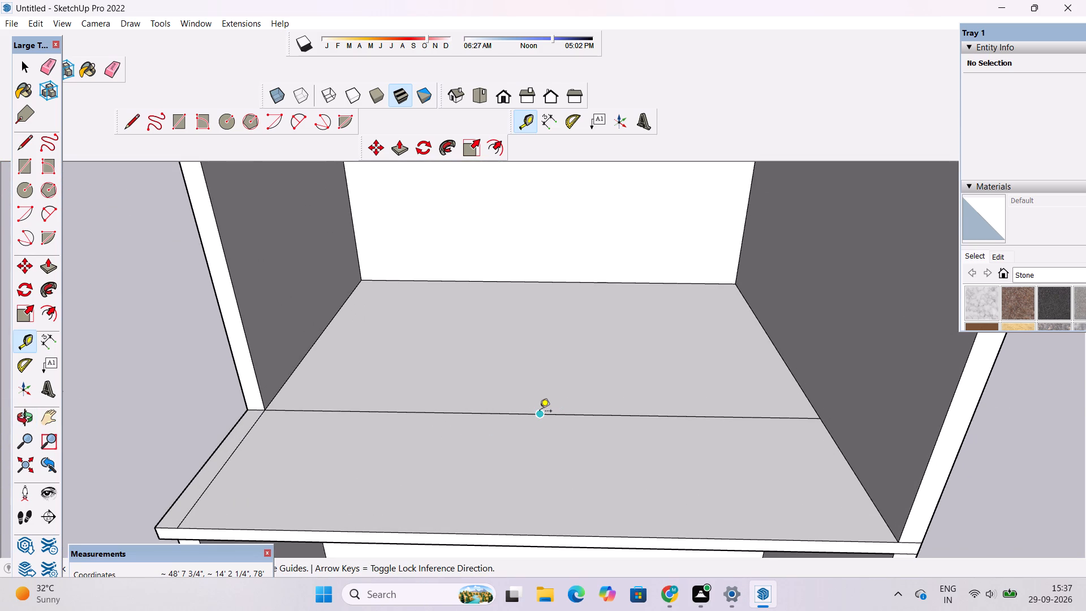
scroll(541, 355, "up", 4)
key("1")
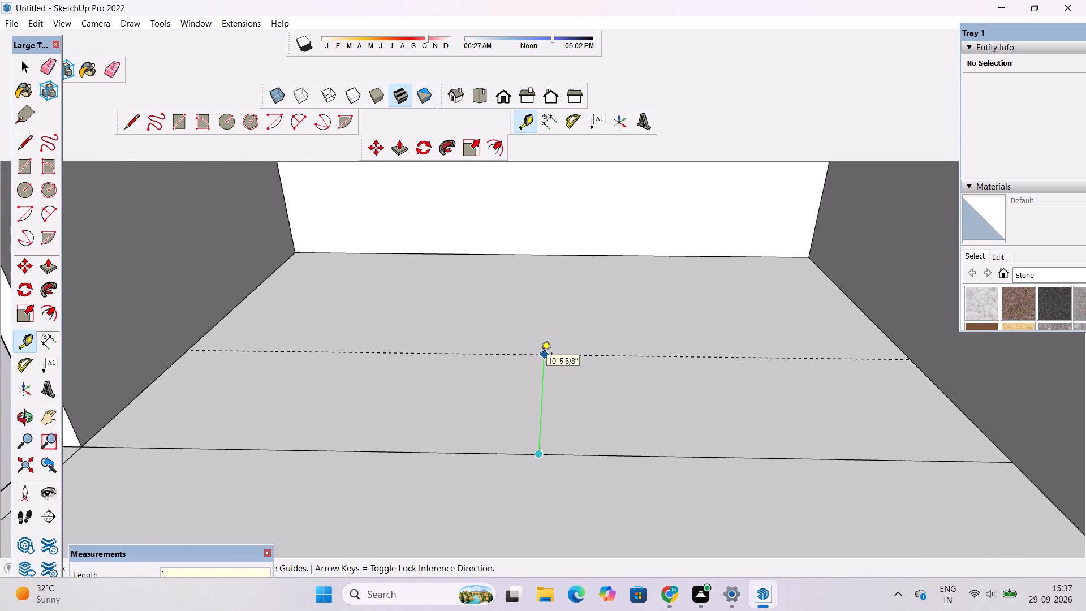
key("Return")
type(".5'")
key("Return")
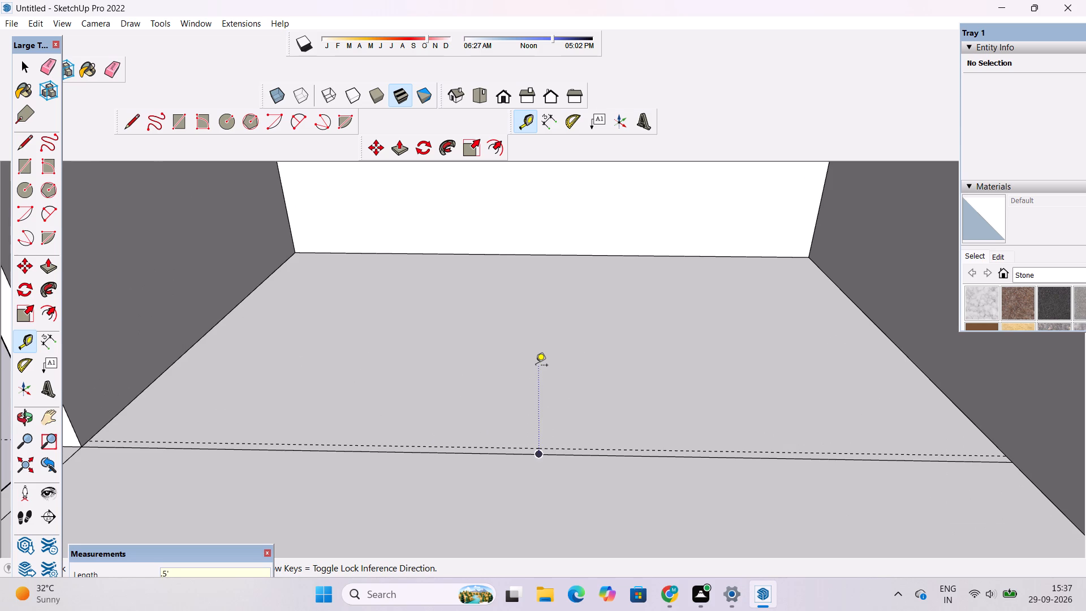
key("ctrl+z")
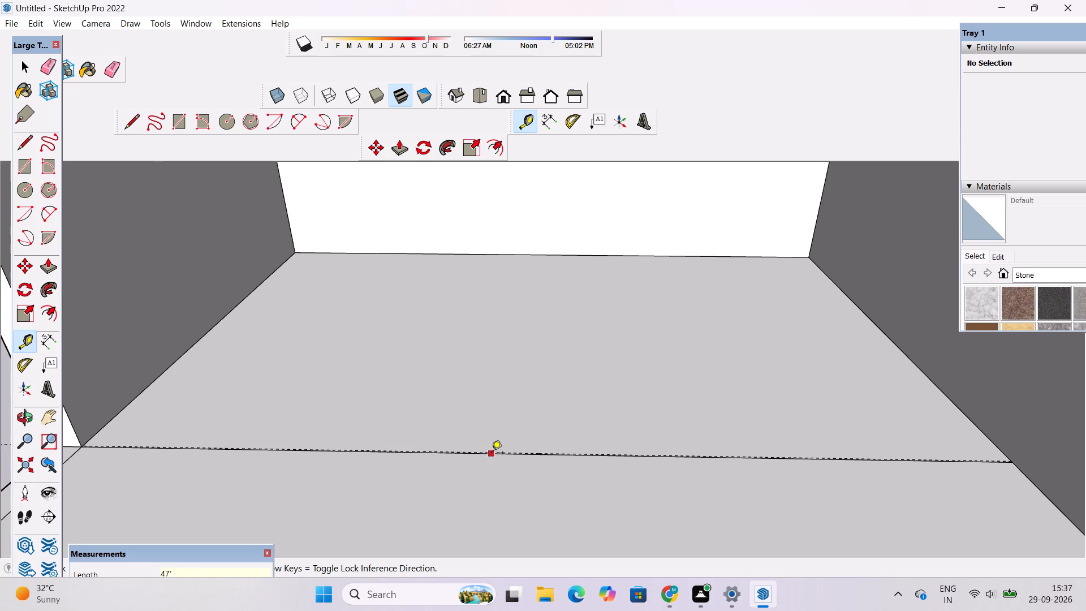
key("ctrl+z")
Place a guide line on the upper open level's floor, parallel to the seam and 1.5' behind it.
left_click(482, 455)
type("1.5'")
key("Return")
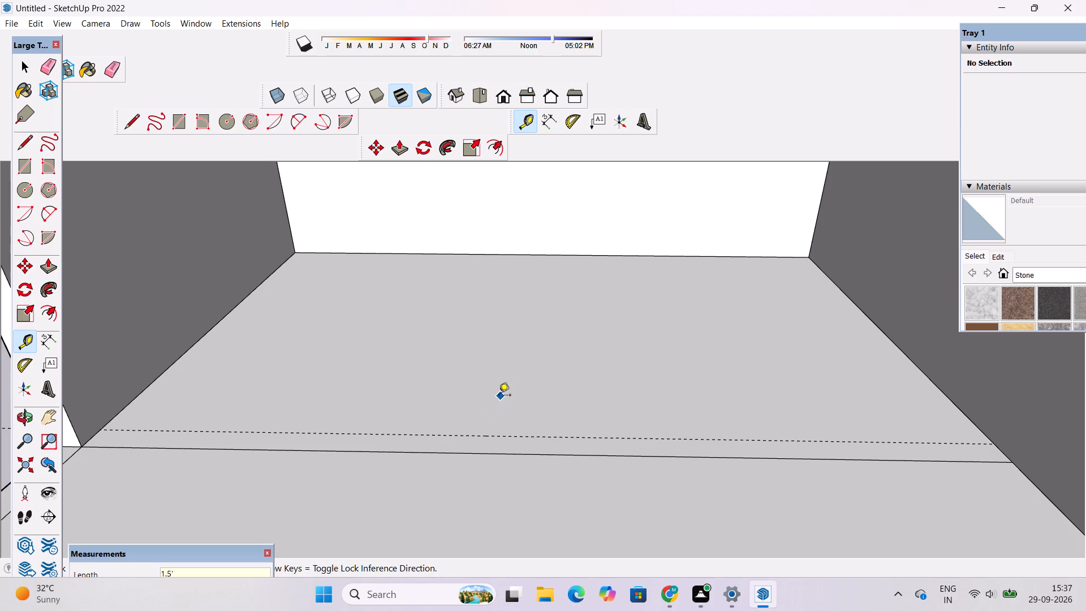
Draw a 47' line along the guide across the upper open level's floor, from the left wall to the right wall.
scroll(486, 408, "down", 1)
key("l")
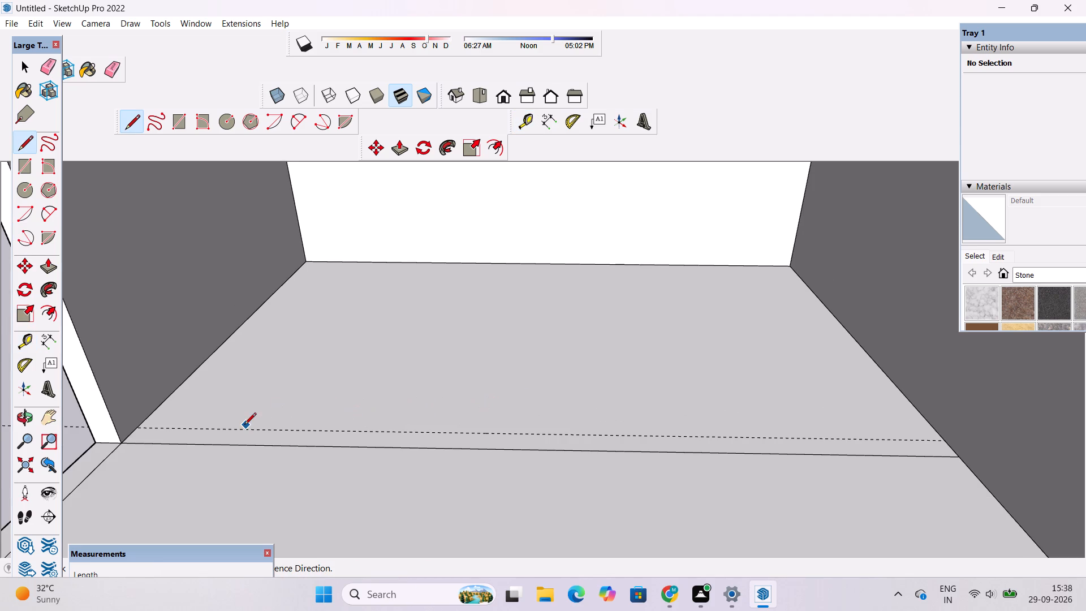
scroll(236, 425, "up", 3)
left_click(109, 428)
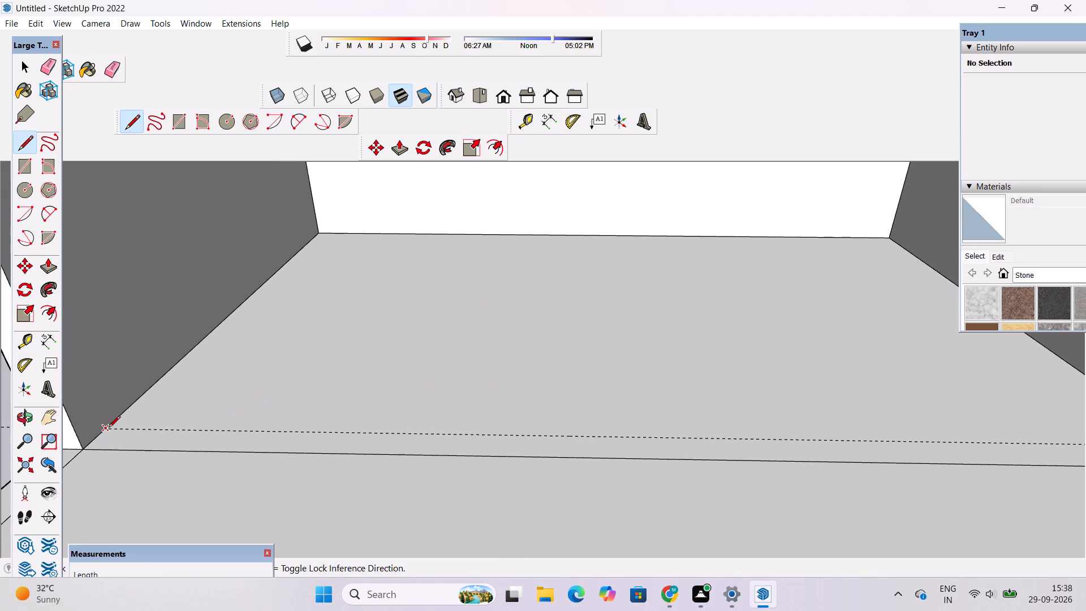
scroll(159, 430, "down", 5)
scroll(234, 431, "up", 4)
scroll(361, 432, "down", 5)
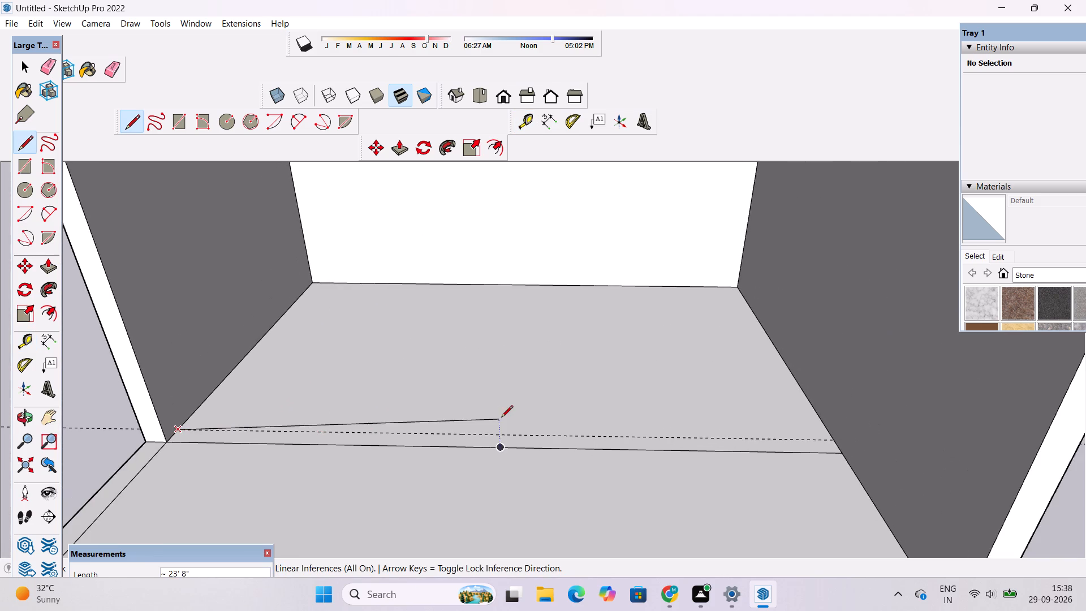
scroll(416, 438, "down", 1)
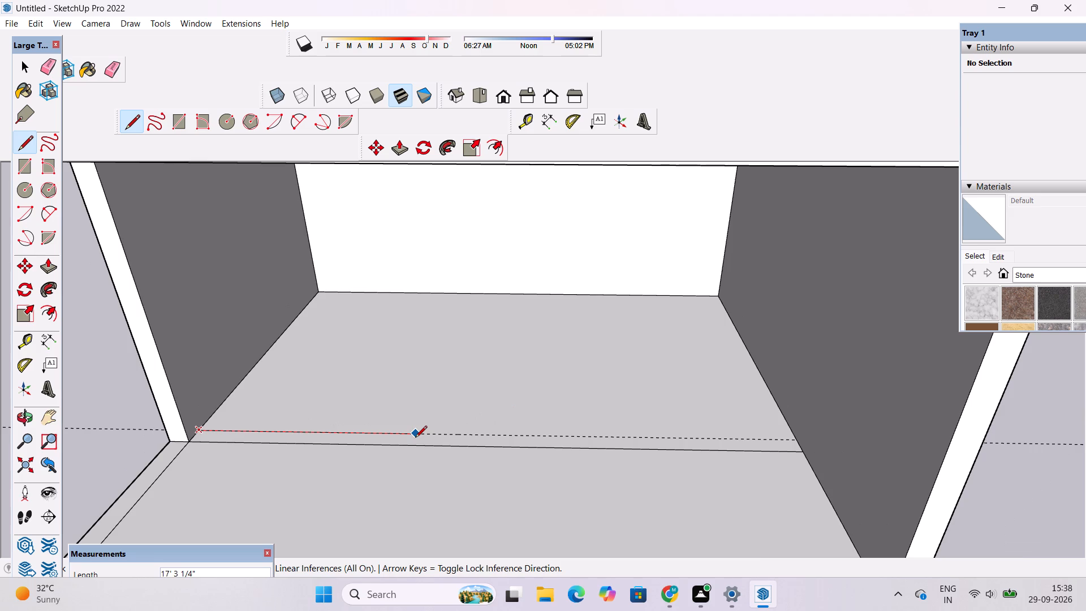
scroll(415, 438, "down", 5)
scroll(451, 445, "up", 8)
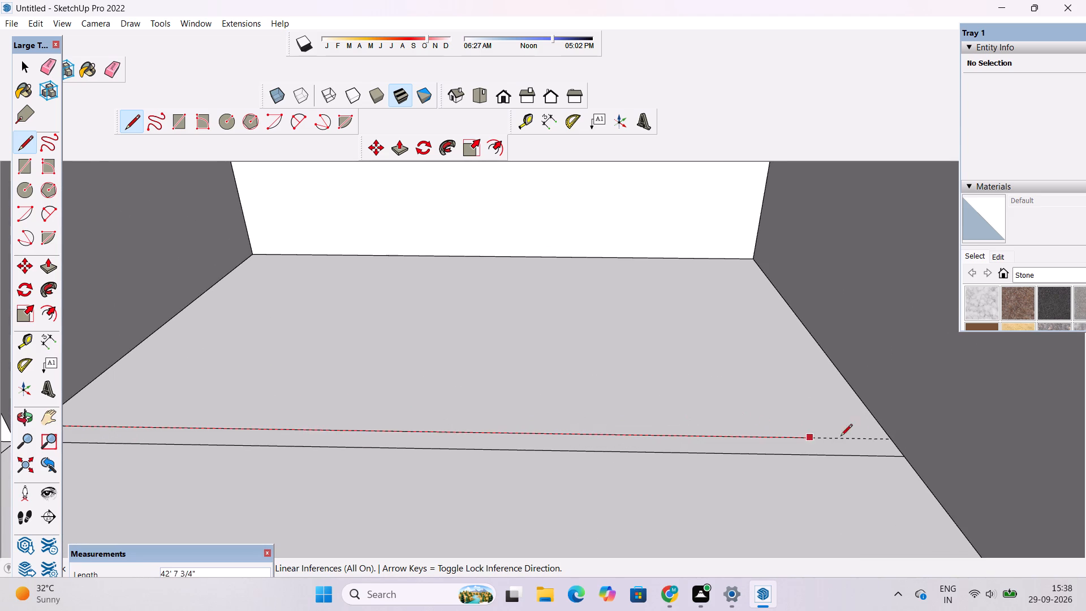
left_click(890, 438)
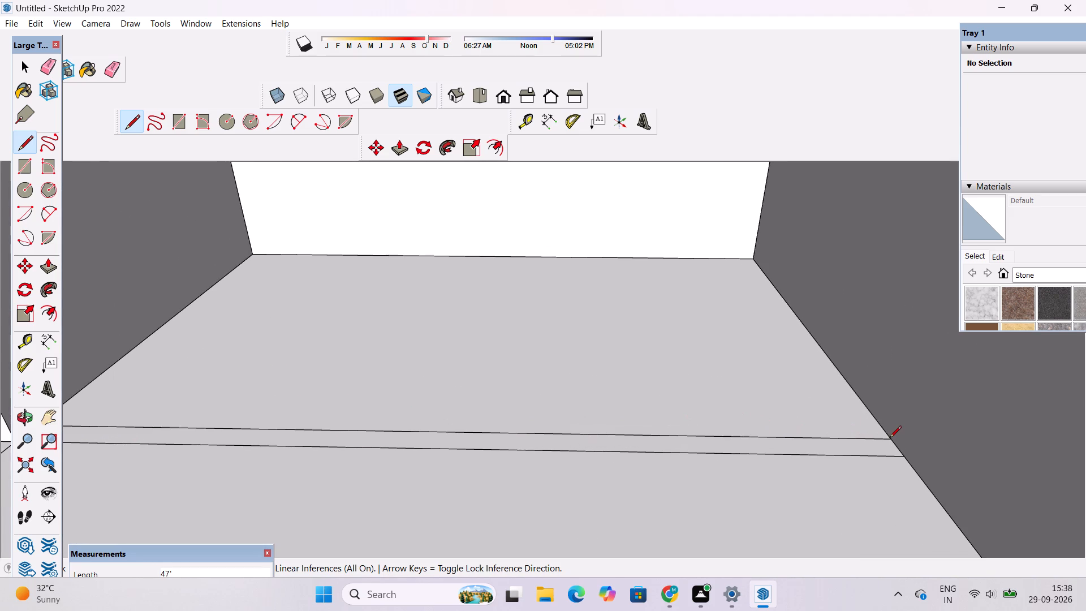
Erase the guide line running across the upper open level's floor and beyond its side walls.
key("space")
type("oi")
scroll(863, 436, "down", 4)
scroll(758, 425, "down", 3)
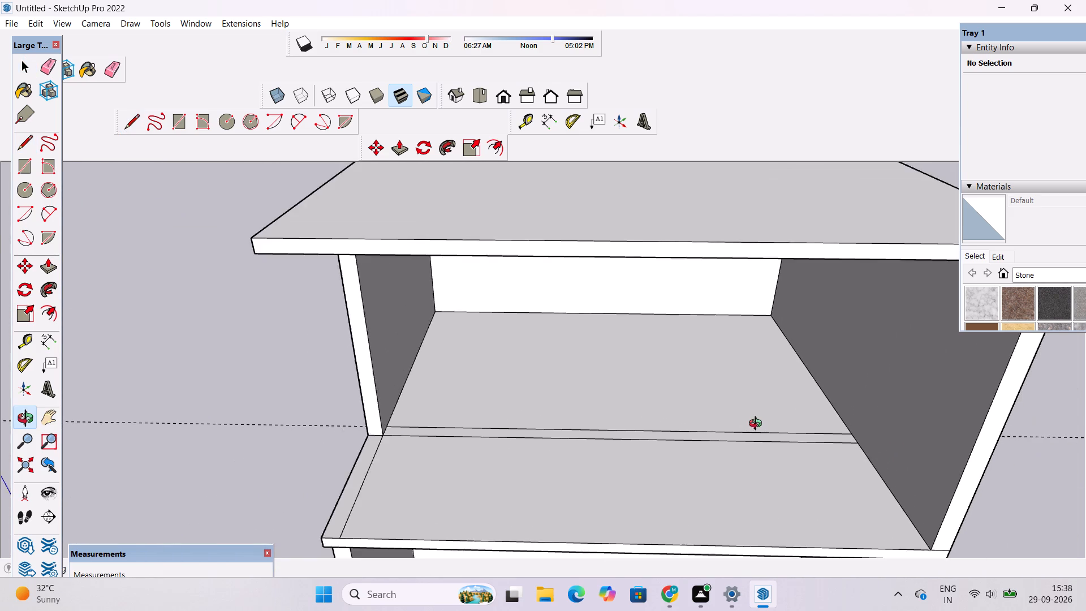
left_click_drag(685, 441, 775, 430, "shift")
key("e")
left_click_drag(341, 406, 325, 440)
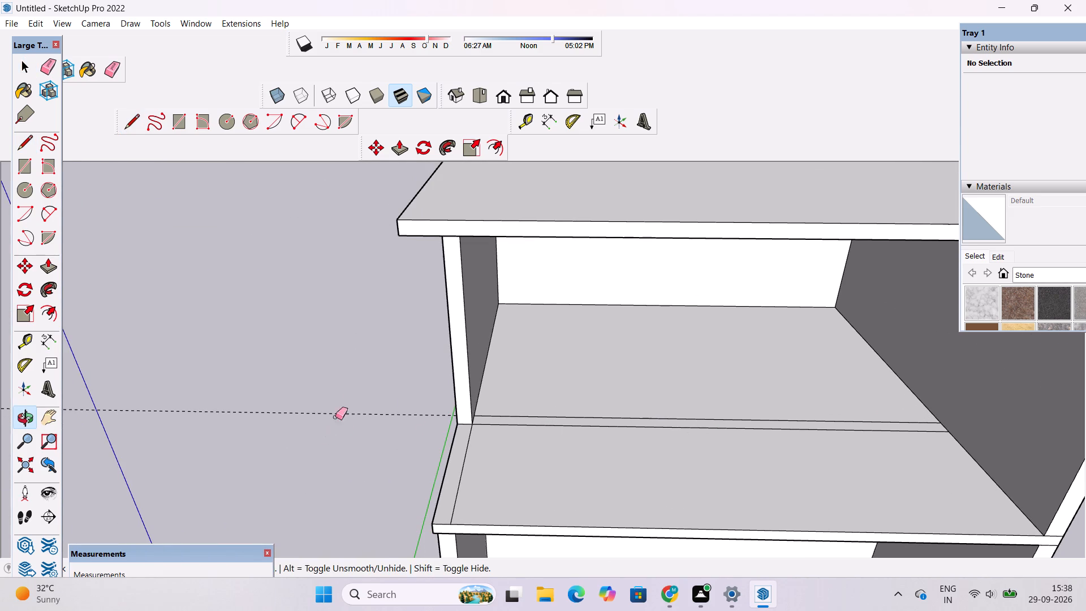
left_click_drag(344, 393, 340, 421)
key("space")
Push/Pull the narrow 1.5' floor strip between the two cross lines up 24' to the underside of the top slab, forming a wall.
key("o")
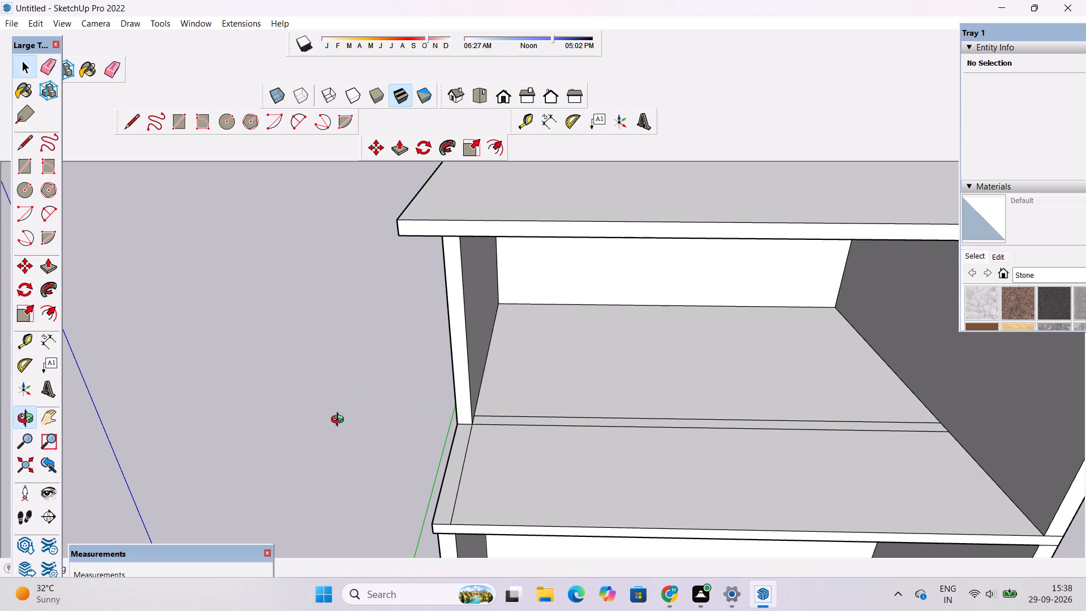
scroll(339, 421, "down", 2)
left_click_drag(363, 415, 316, 441, "shift")
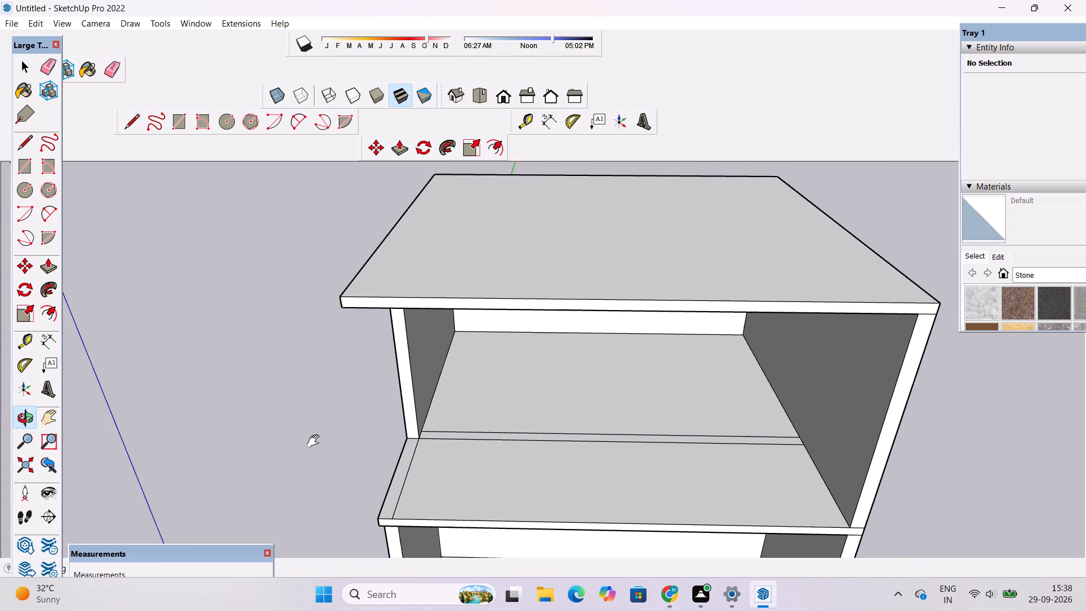
scroll(315, 445, "up", 3)
left_click_drag(408, 476, 515, 473)
left_click_drag(522, 466, 295, 522, "shift")
scroll(294, 522, "down", 5)
left_click_drag(415, 490, 345, 441)
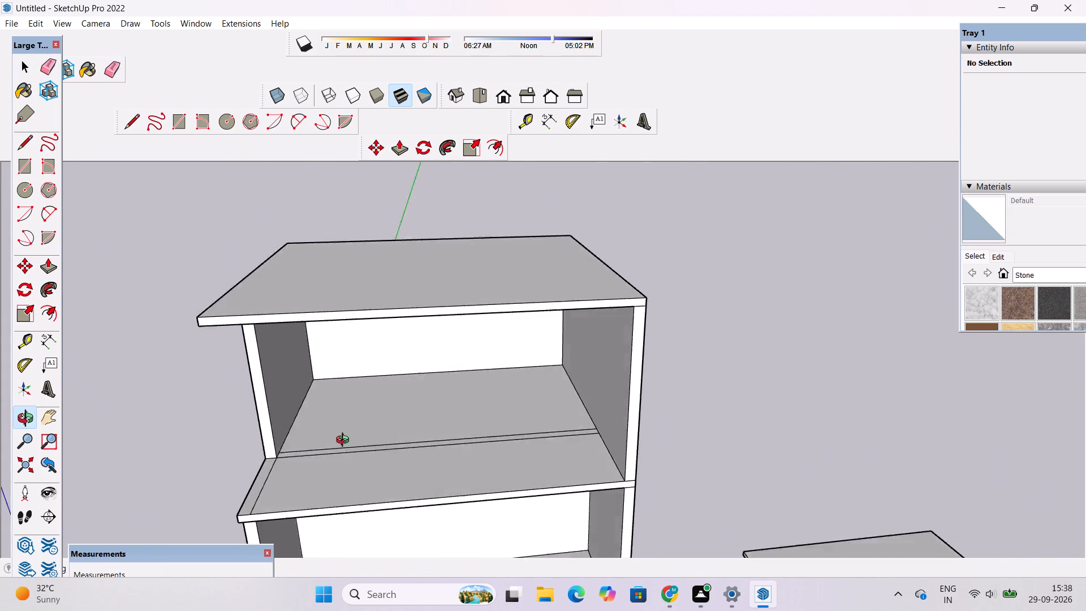
left_click_drag(345, 441, 346, 443)
scroll(339, 413, "up", 5)
left_click_drag(380, 475, 376, 434)
left_click_drag(388, 448, 398, 461, "shift")
left_click_drag(400, 482, 423, 540)
scroll(422, 534, "up", 1)
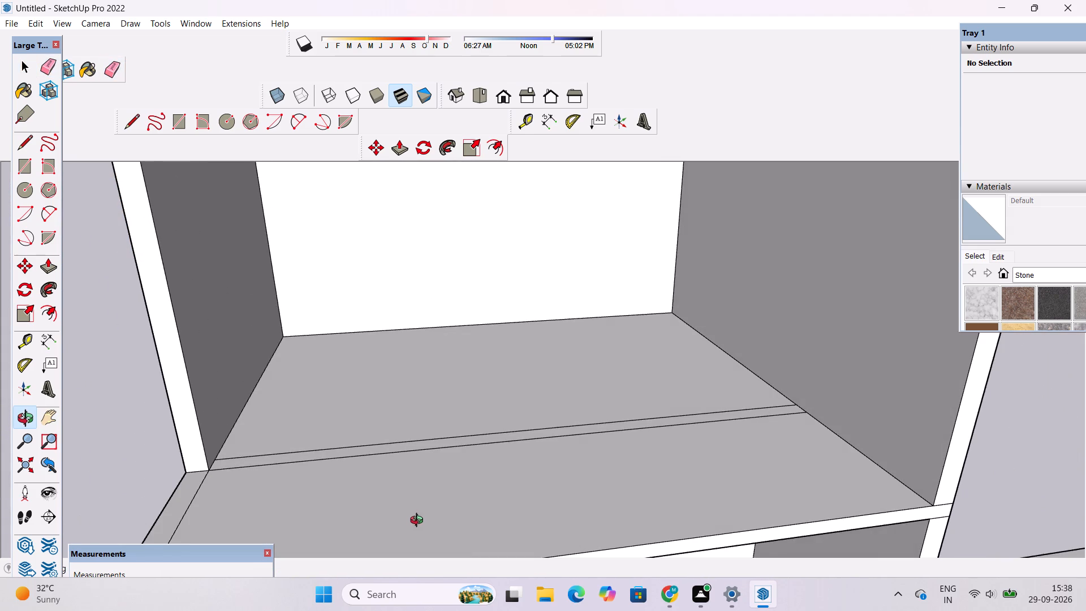
left_click_drag(421, 494, 451, 449, "shift")
left_click_drag(451, 449, 460, 479)
scroll(449, 445, "up", 2)
left_click_drag(449, 446, 481, 455, "shift")
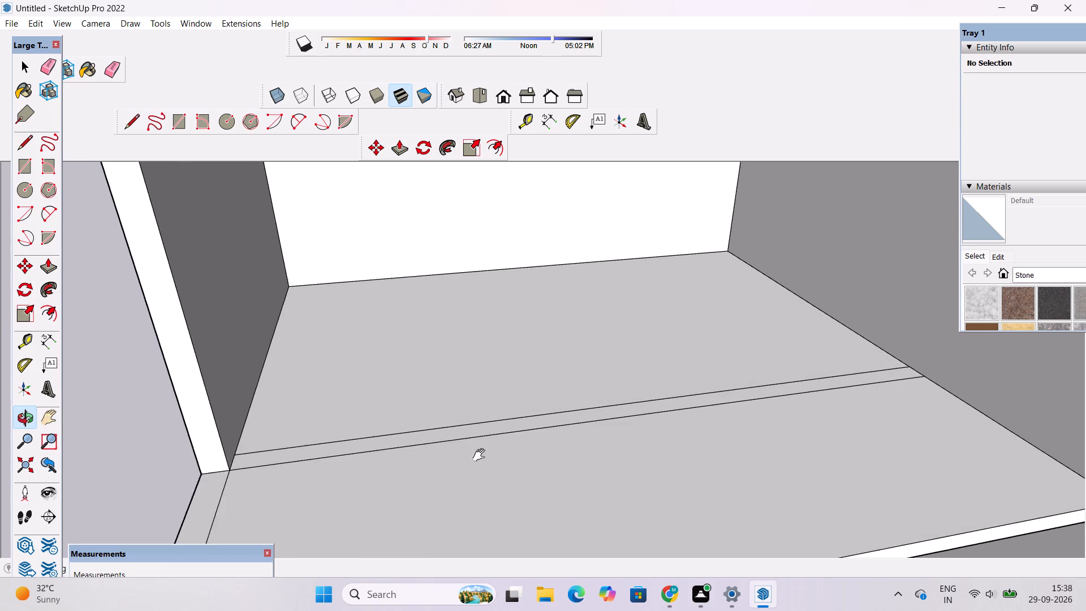
left_click_drag(481, 455, 489, 463, "shift")
key("p")
scroll(488, 442, "down", 5)
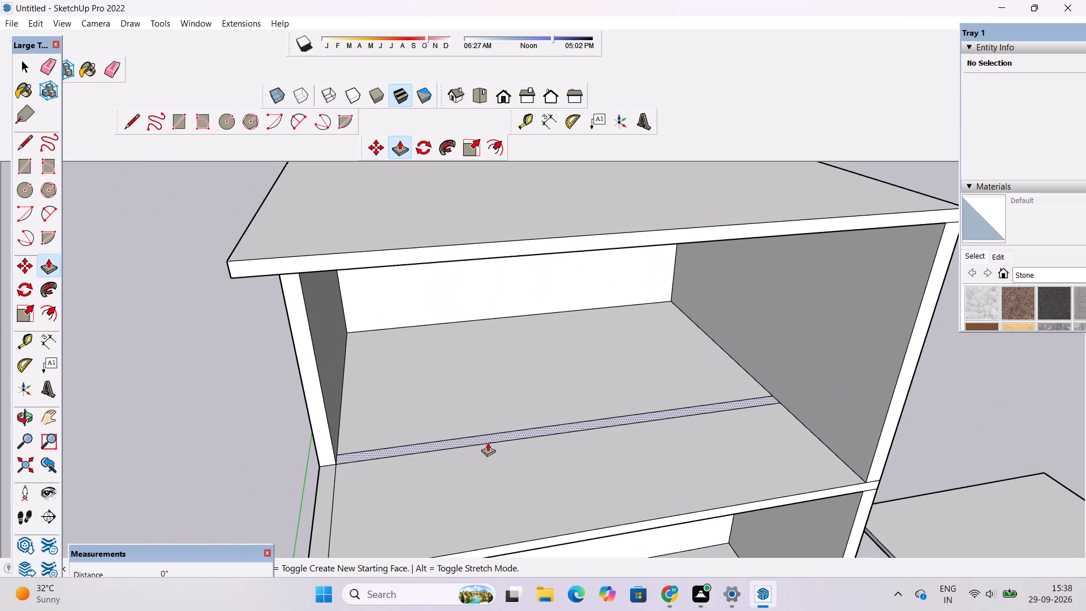
left_click(488, 435)
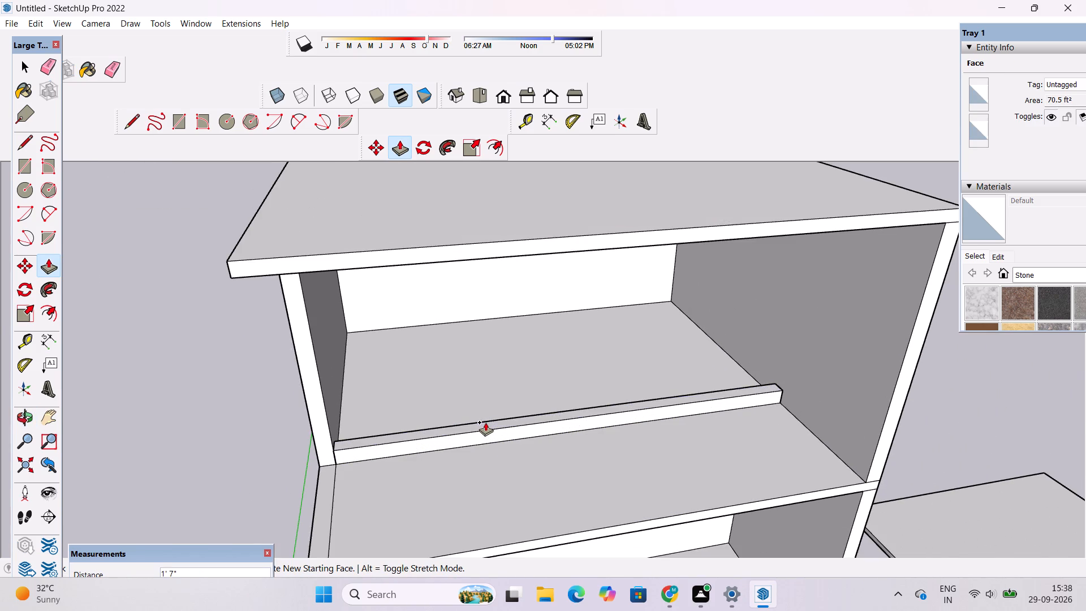
key("o")
left_click_drag(474, 416, 470, 349)
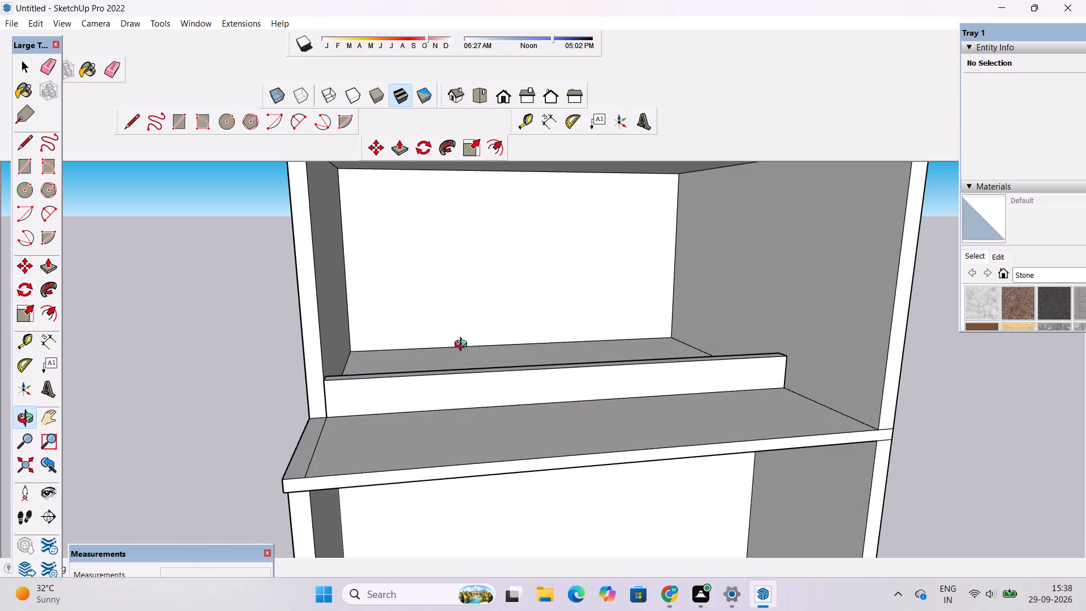
left_click_drag(463, 346, 463, 423, "shift")
left_click_drag(461, 427, 469, 395)
scroll(469, 395, "down", 1)
left_click_drag(469, 395, 489, 405, "shift")
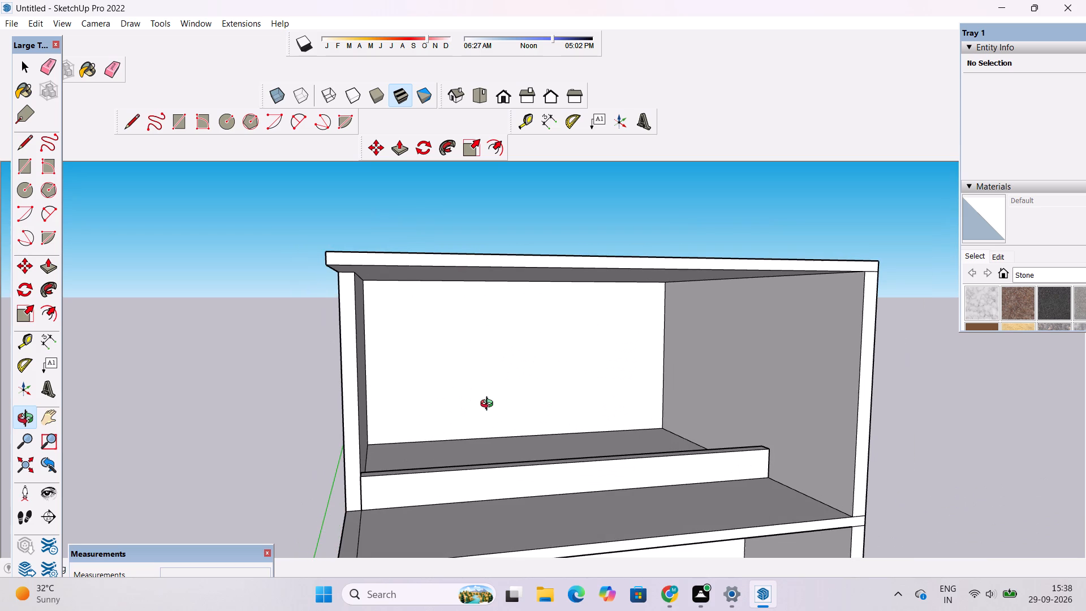
key("p")
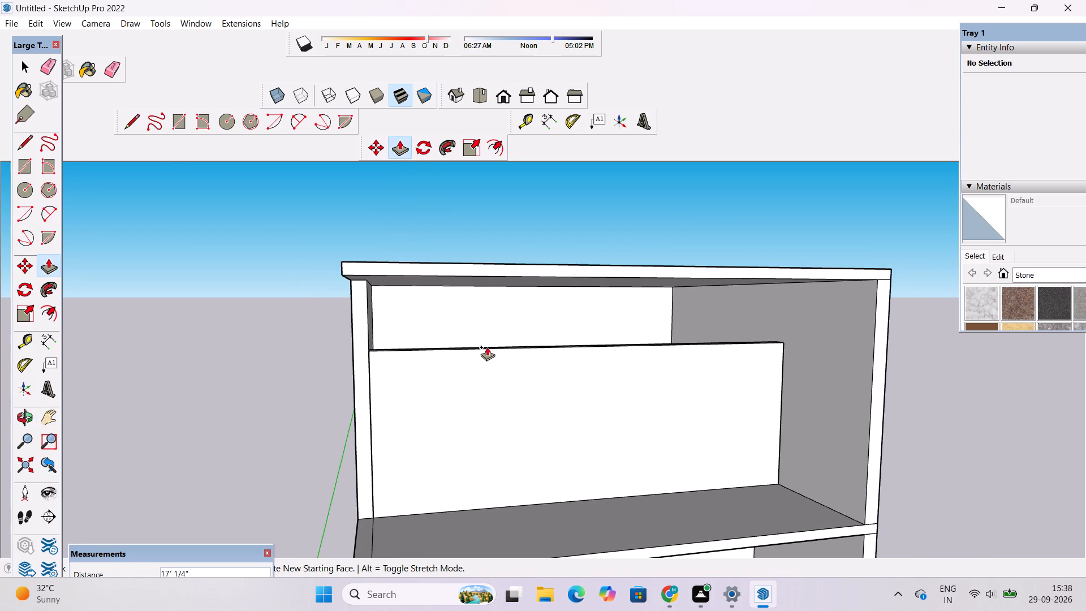
scroll(487, 347, "up", 1)
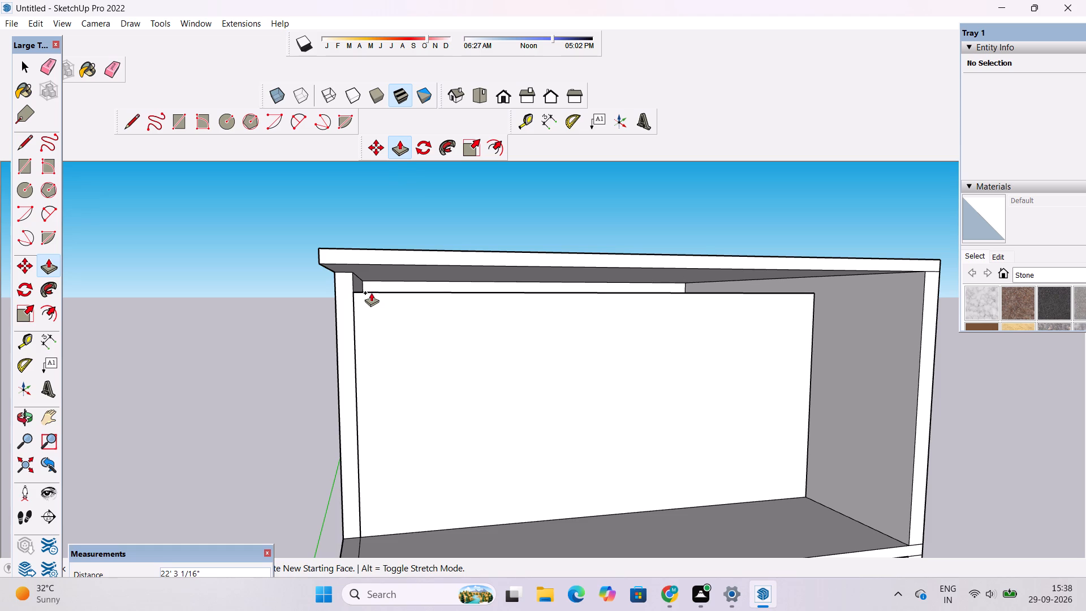
scroll(369, 299, "up", 4)
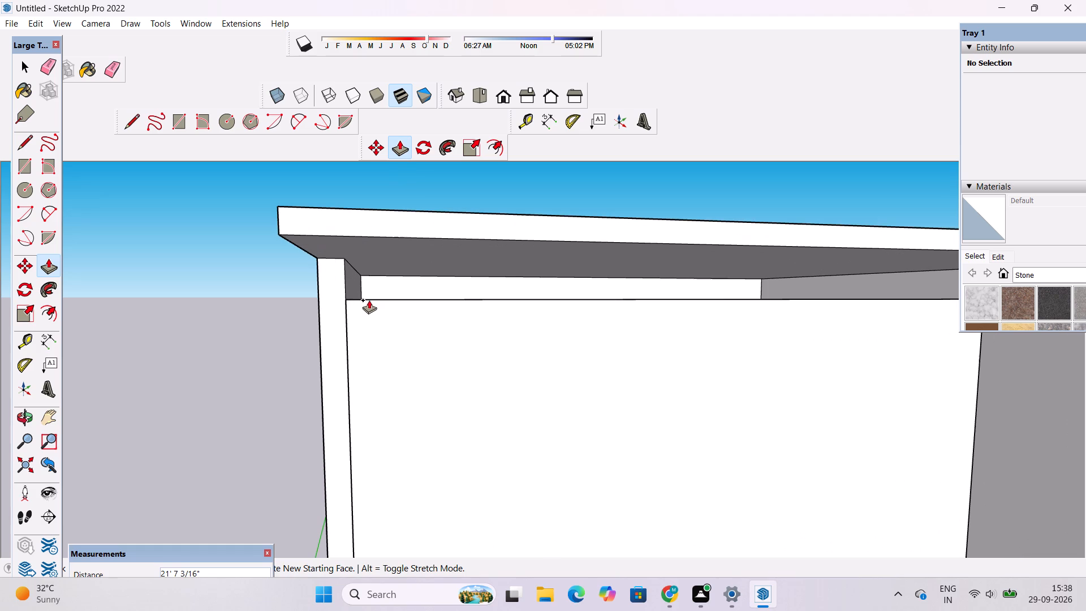
left_click(338, 258)
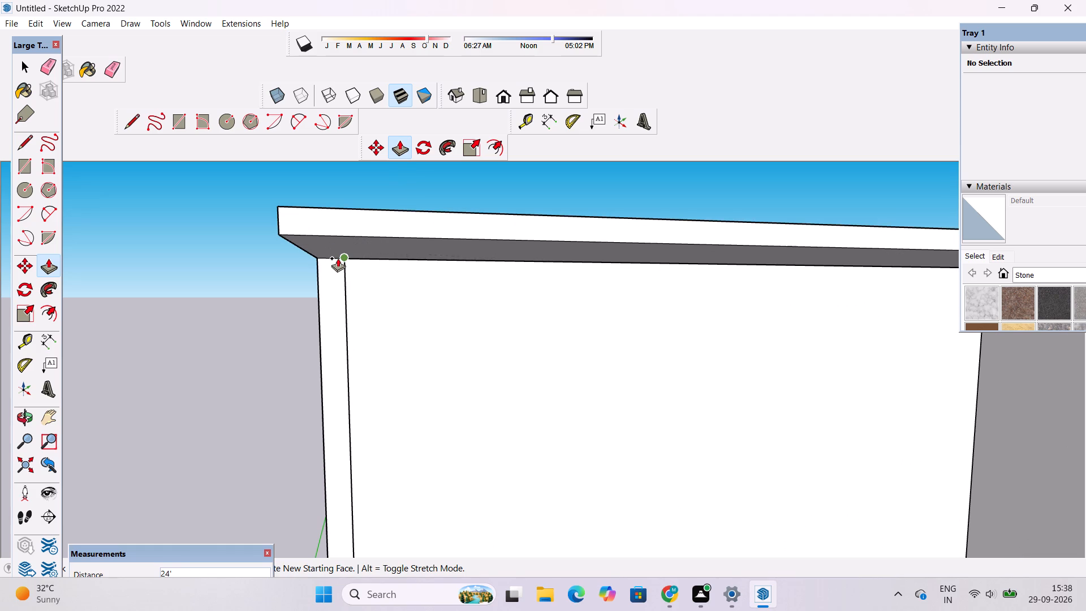
Place a guide line on top of the roof slab, parallel to its back edge and 1.5' inside it.
key("o")
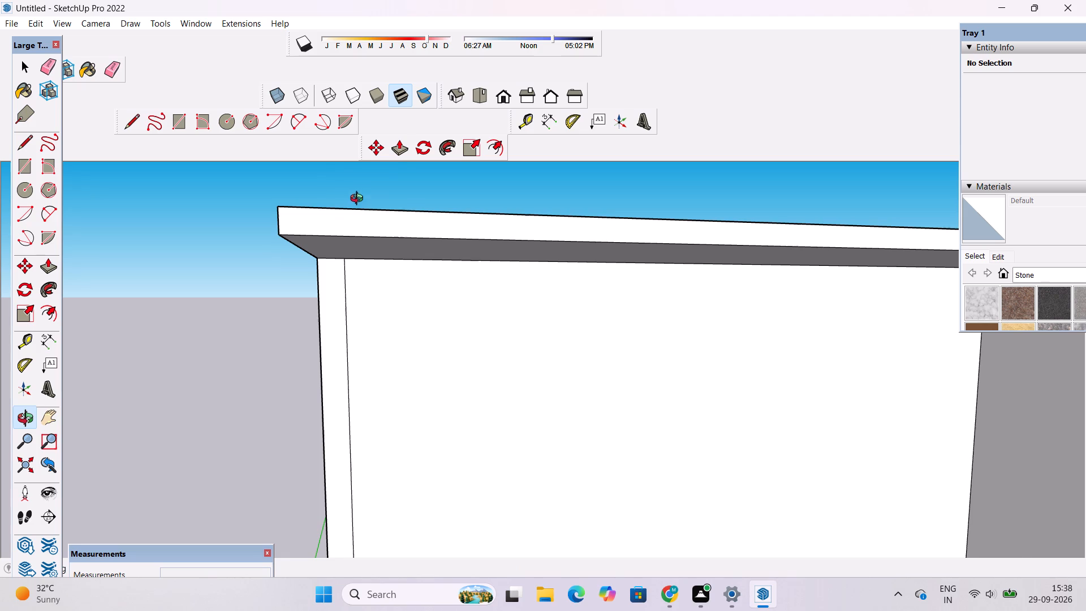
scroll(361, 208, "down", 4)
left_click_drag(448, 260, 377, 314)
scroll(356, 300, "down", 5)
left_click_drag(364, 319, 372, 303, "shift")
scroll(373, 301, "down", 4)
left_click_drag(341, 313, 567, 352)
left_click_drag(498, 365, 533, 360)
scroll(544, 334, "up", 2)
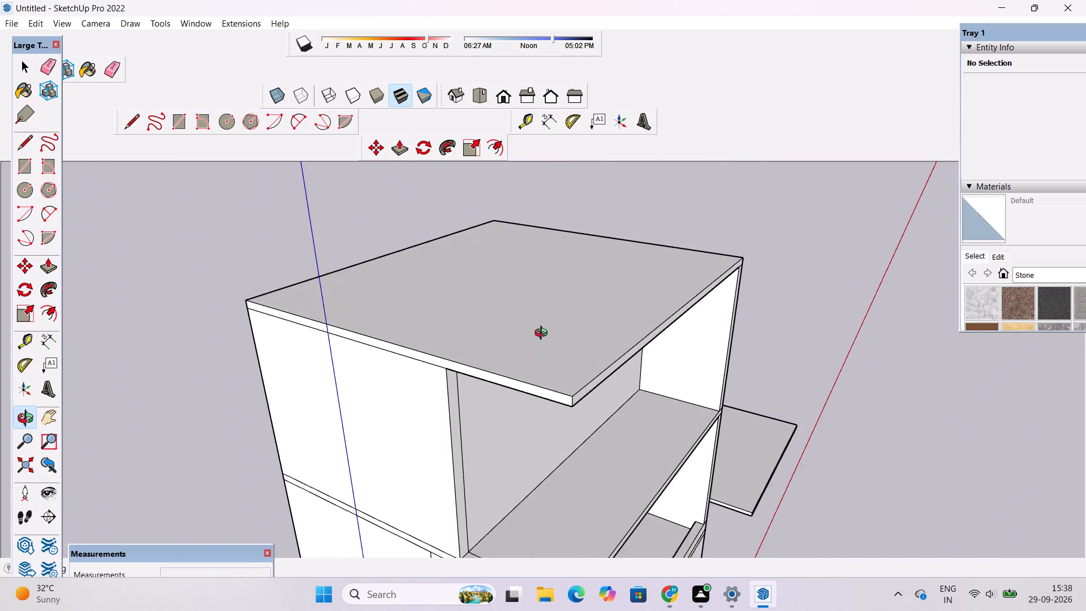
left_click_drag(544, 329, 363, 406, "shift")
left_click_drag(450, 384, 348, 405)
scroll(376, 299, "up", 3)
left_click_drag(398, 296, 410, 354, "shift")
left_click_drag(424, 355, 380, 376)
left_click_drag(430, 303, 436, 355, "shift")
scroll(435, 355, "up", 2)
key("t")
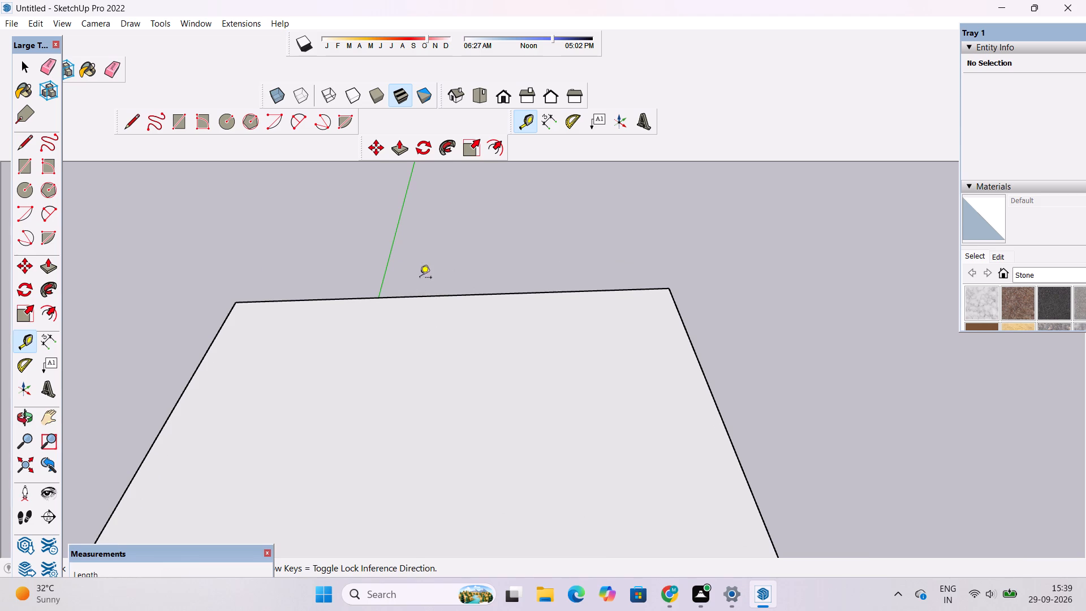
left_click(458, 295)
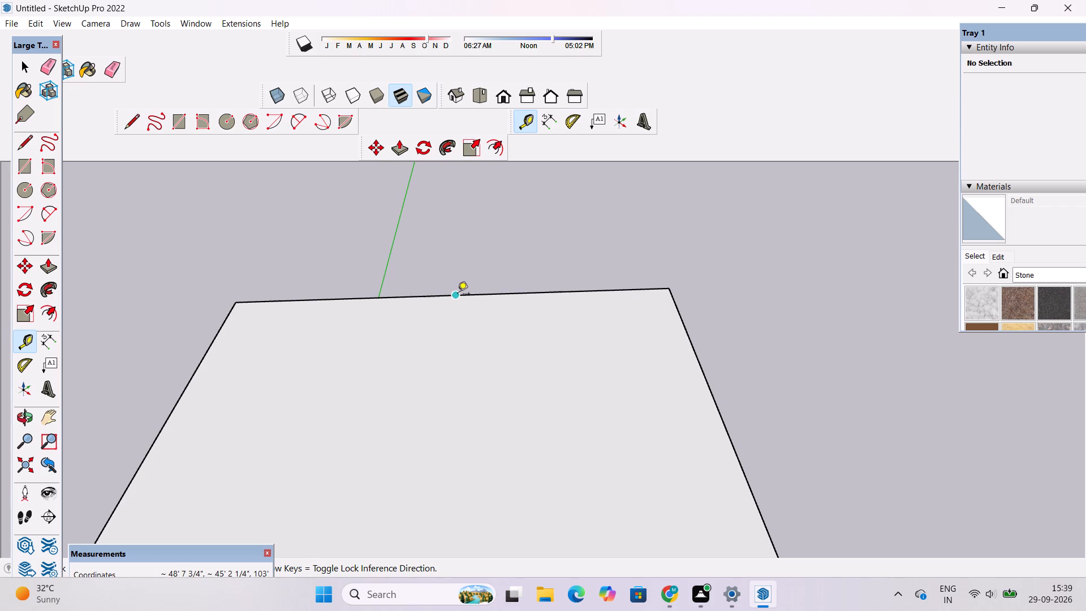
type("1.5'")
key("Return")
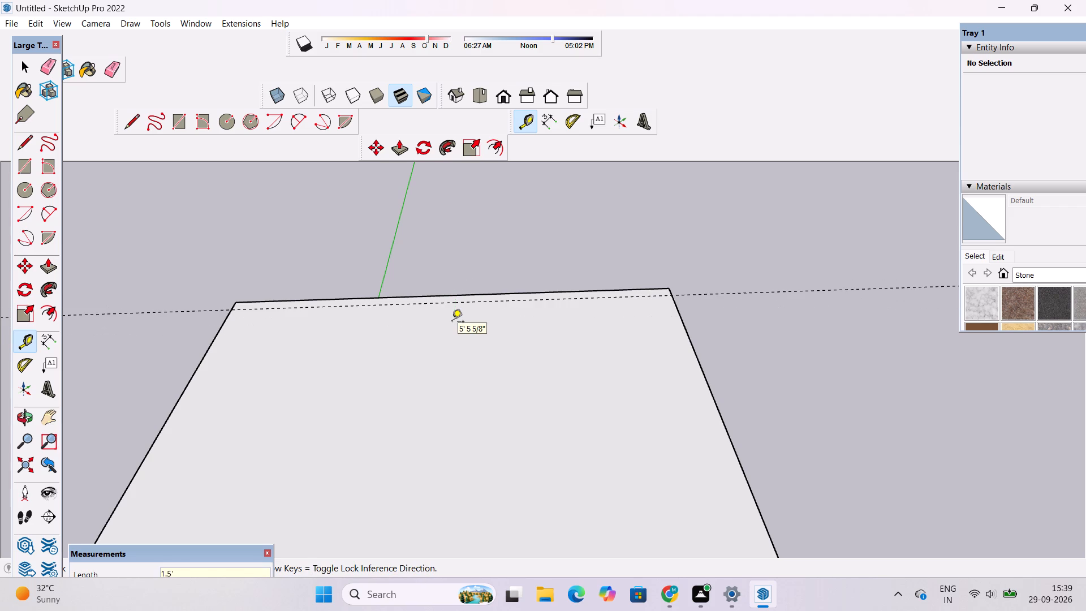
Place a guide line on the roof slab parallel to its right edge and 1.5' inside it.
scroll(448, 325, "up", 3)
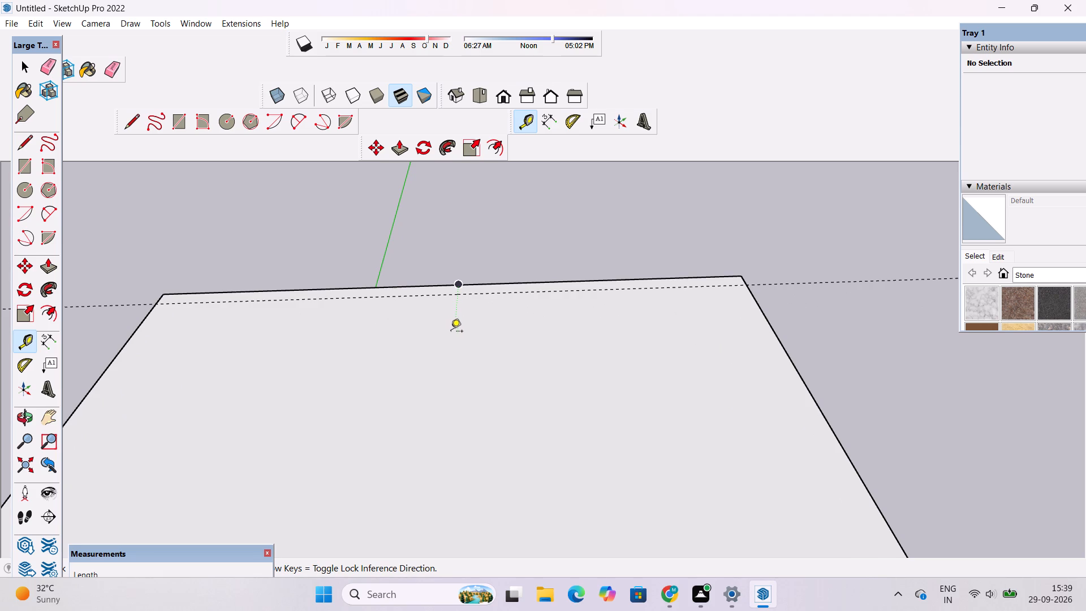
scroll(453, 343, "down", 11)
scroll(524, 364, "up", 6)
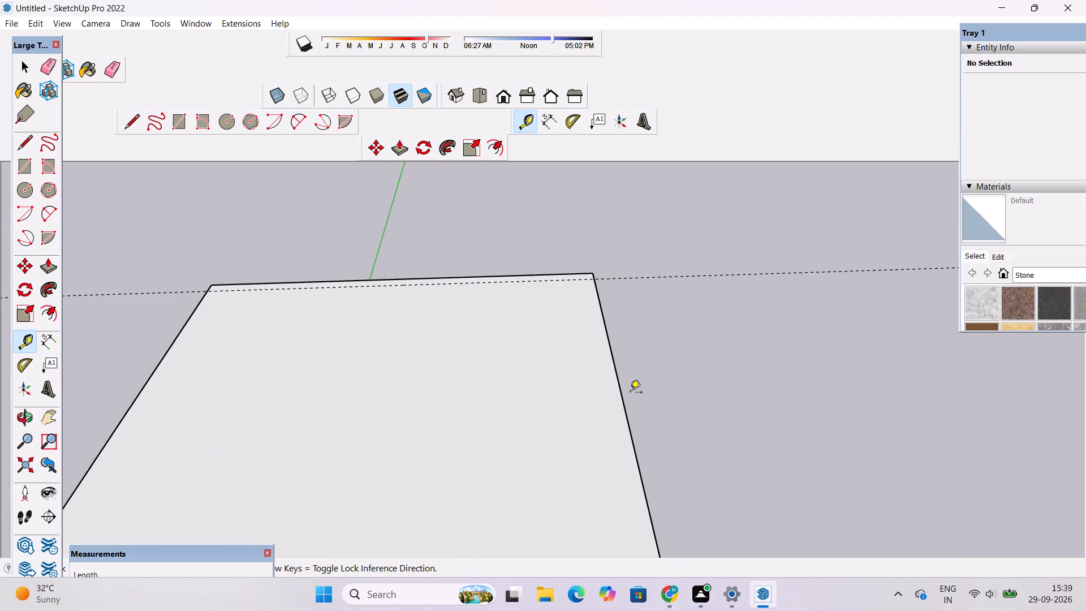
left_click(619, 385)
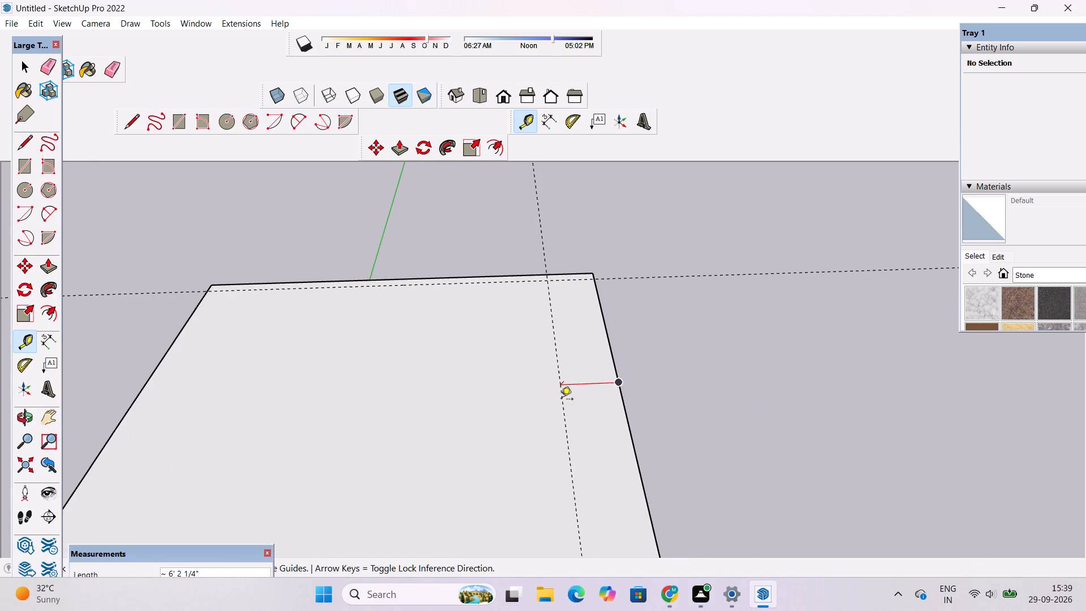
type("1.5'")
key("Return")
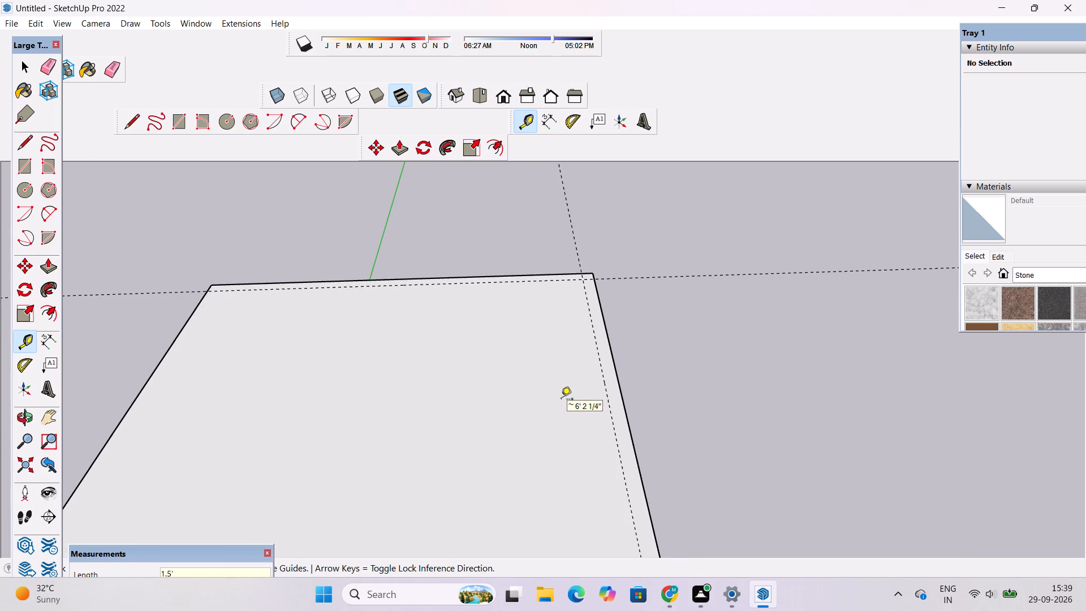
Place a guide line on the roof slab parallel to its left edge and 1.5' inside it.
scroll(559, 367, "down", 3)
scroll(278, 390, "up", 2)
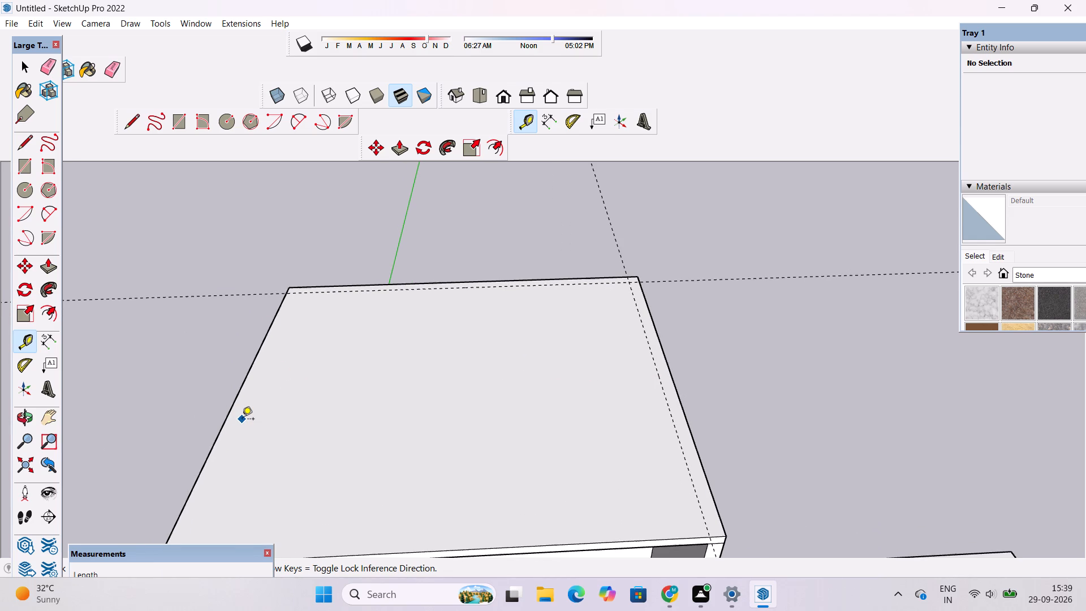
left_click(266, 339)
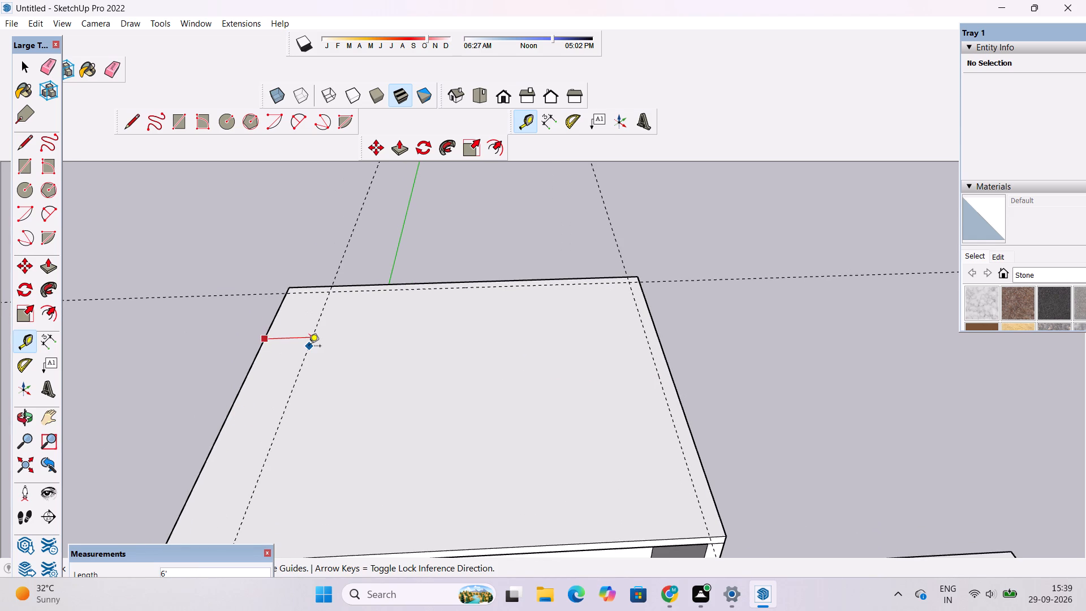
type("1.5")
key("apostrophe")
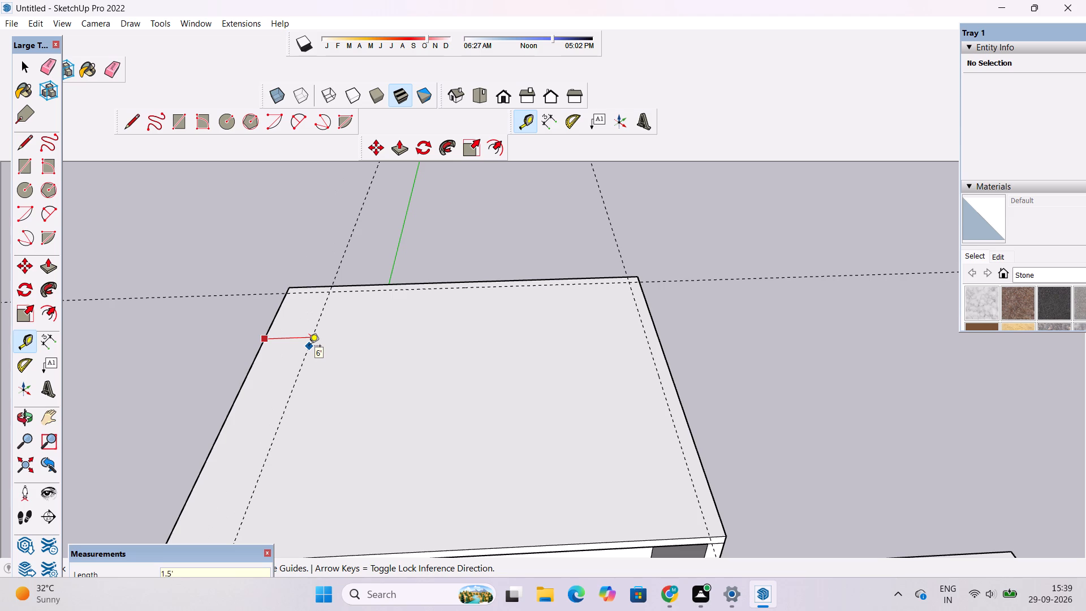
key("Return")
scroll(304, 363, "down", 6)
scroll(303, 385, "up", 1)
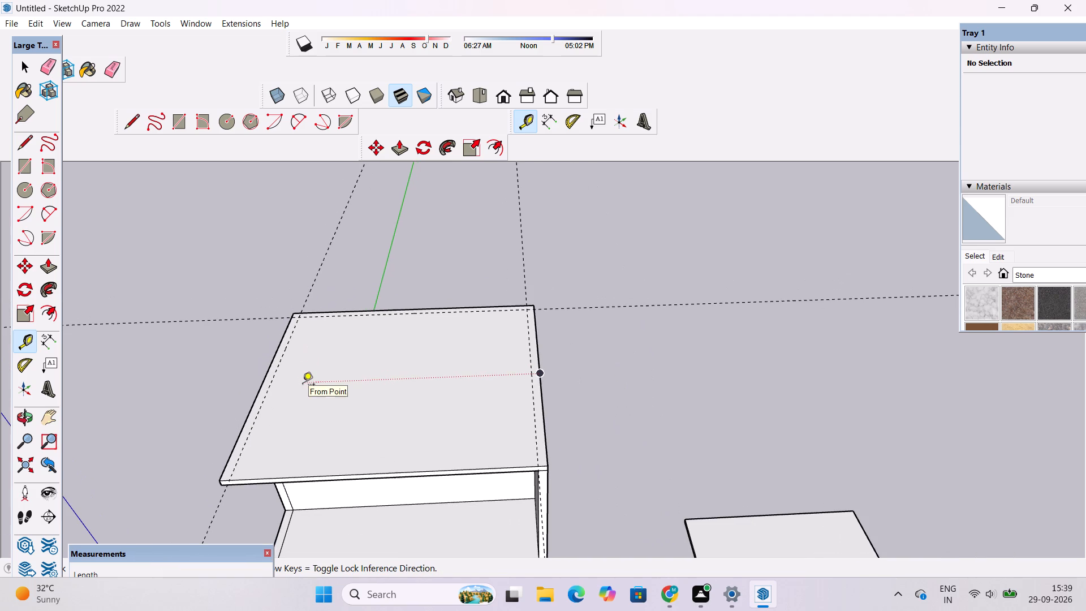
scroll(363, 306, "up", 3)
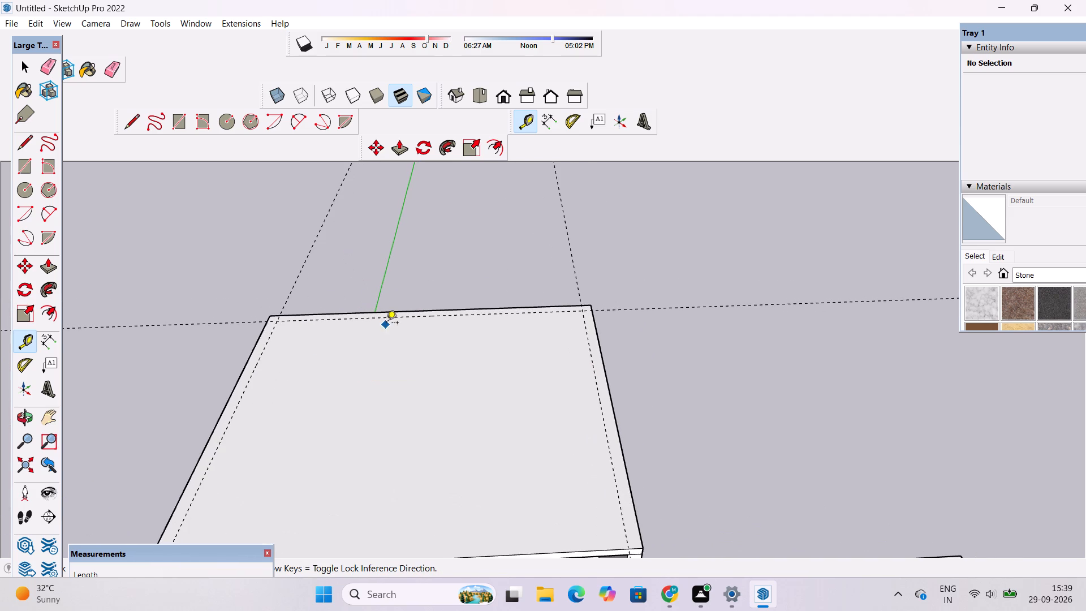
Place a guide line on the roof slab parallel to the back inset guide and 21' in front of it.
left_click(391, 320)
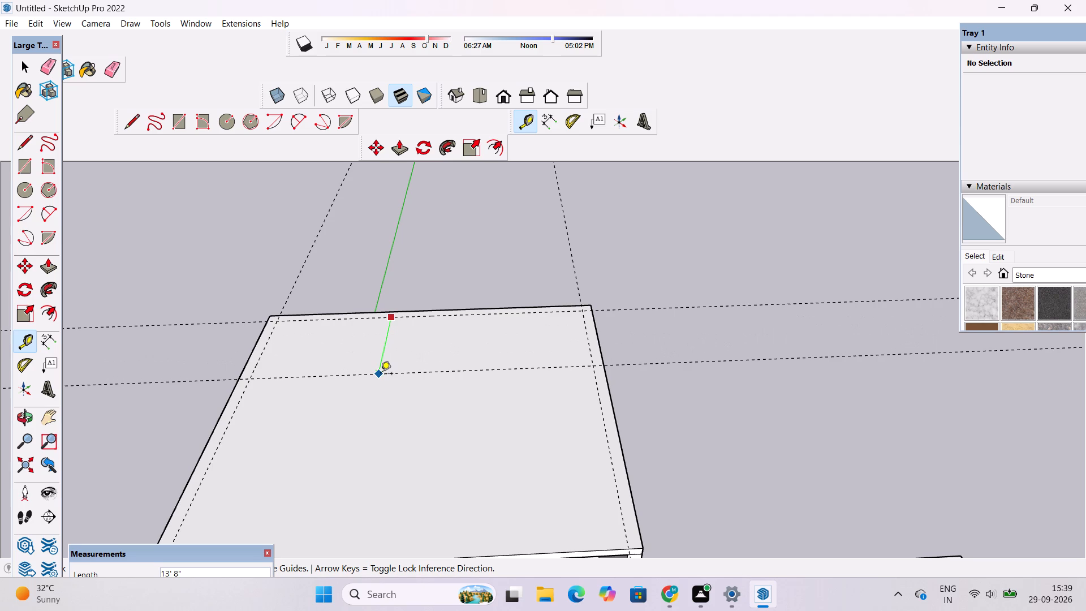
scroll(381, 403, "down", 2)
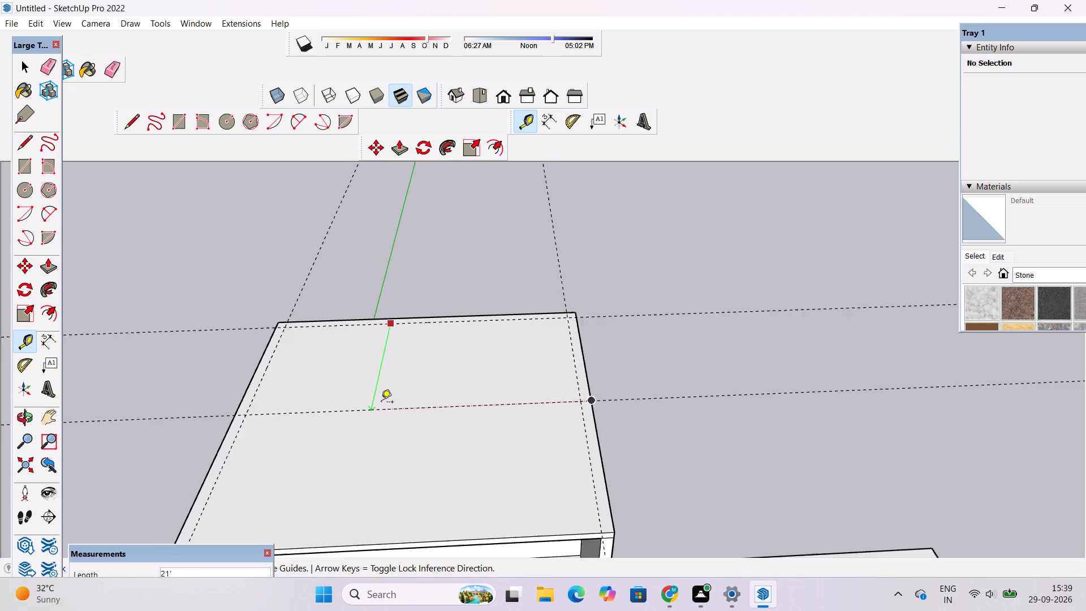
scroll(385, 413, "up", 1)
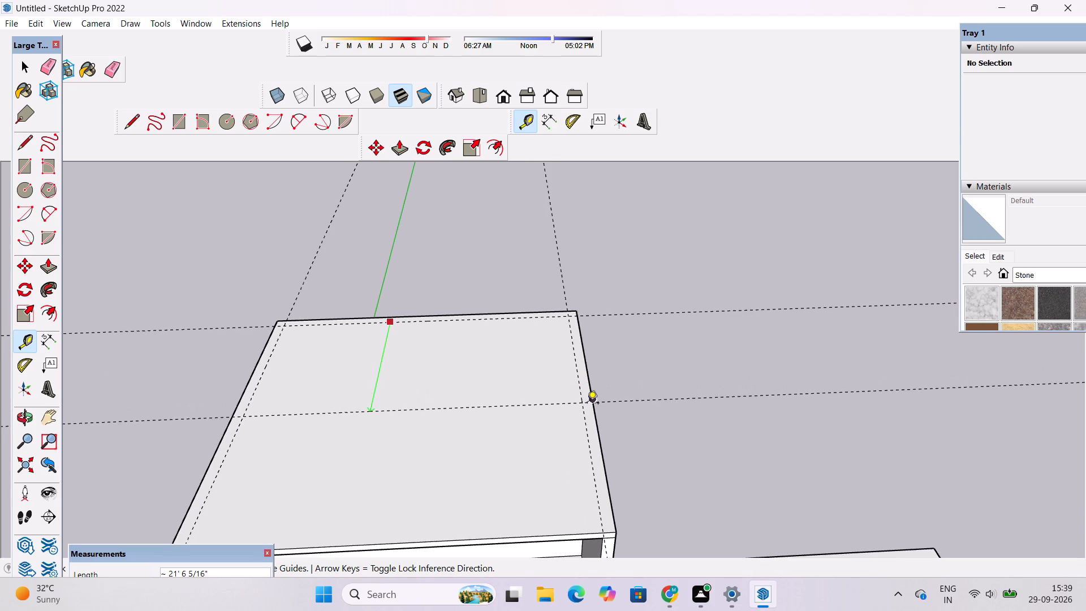
left_click(592, 401)
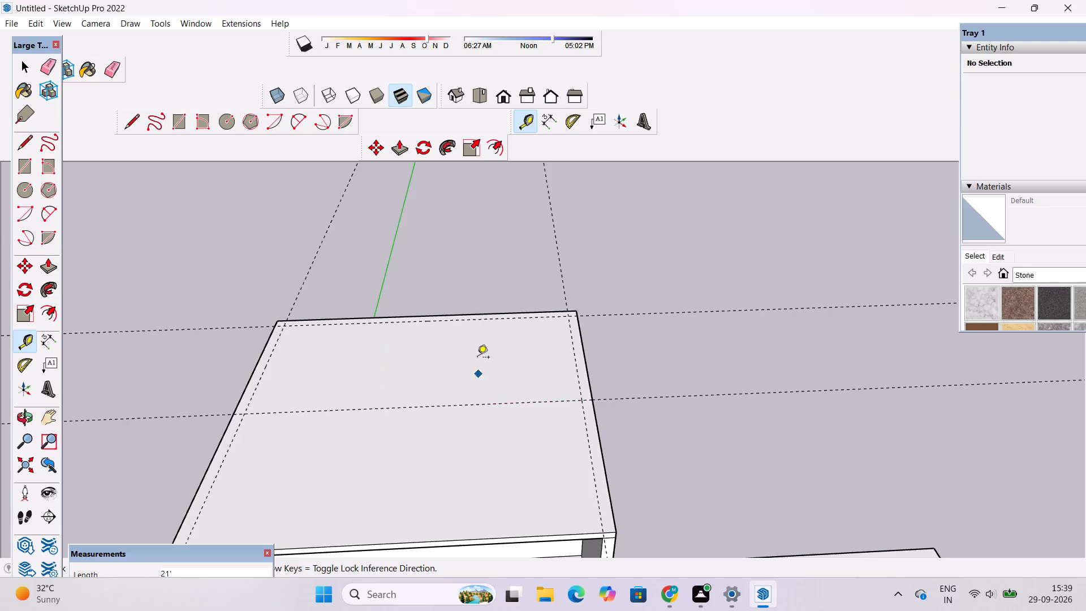
Draw a 50' line across the roof slab along the 21' guide, from one side edge to the other.
key("o")
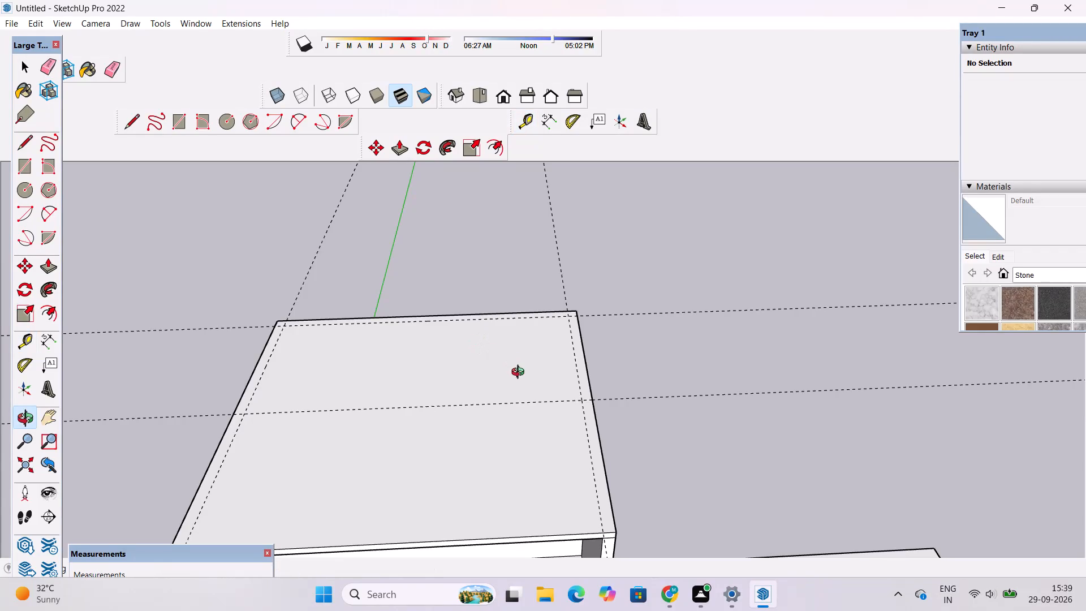
left_click_drag(520, 372, 505, 351)
left_click_drag(503, 346, 550, 400, "shift")
left_click_drag(352, 433, 354, 382)
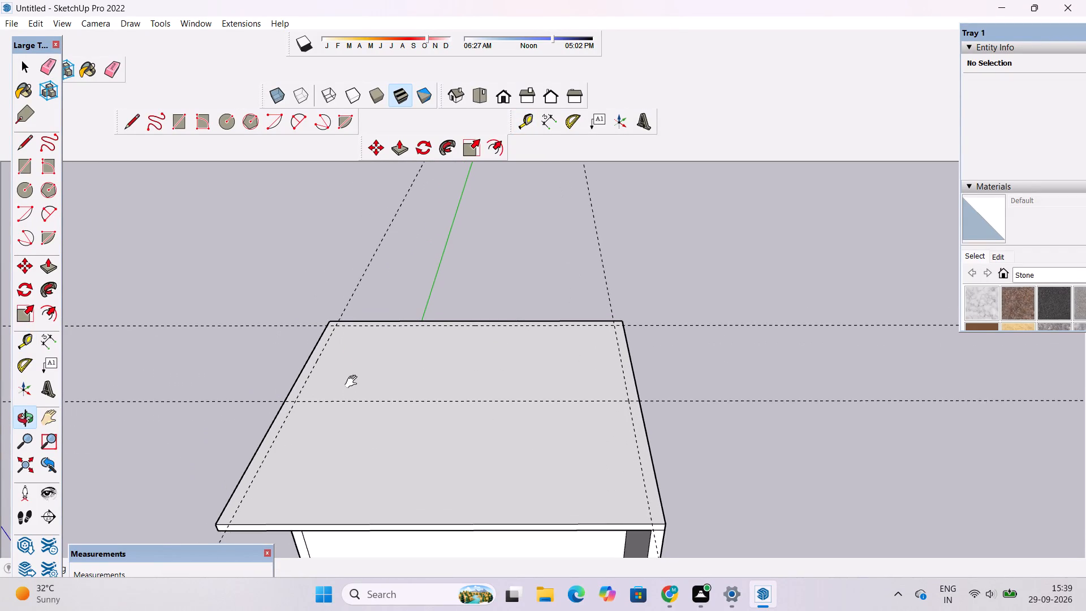
left_click_drag(355, 418, 357, 429)
key("l")
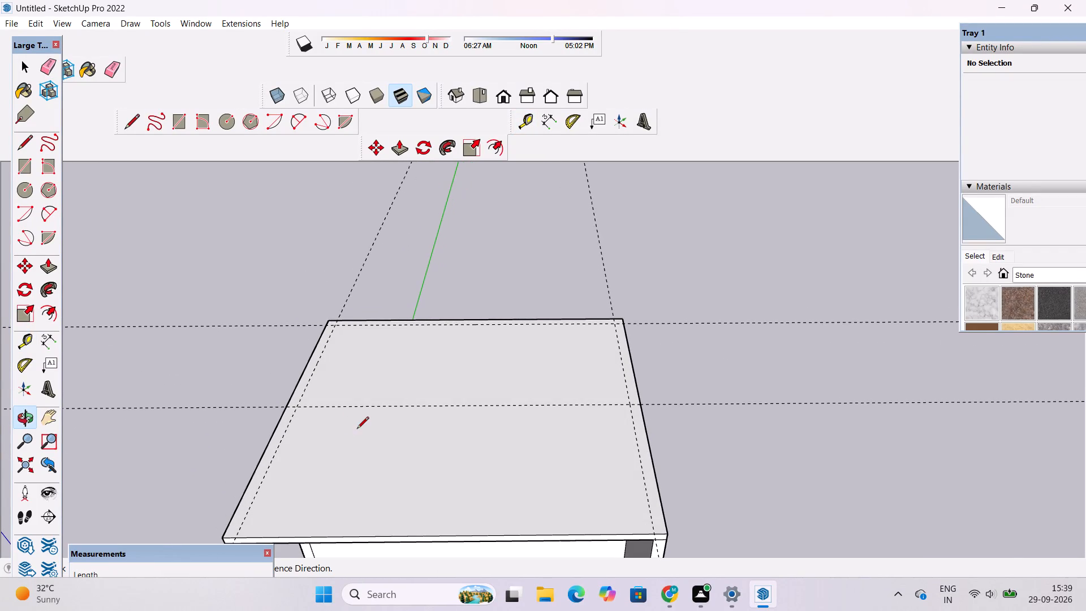
scroll(288, 408, "up", 5)
left_click(283, 406)
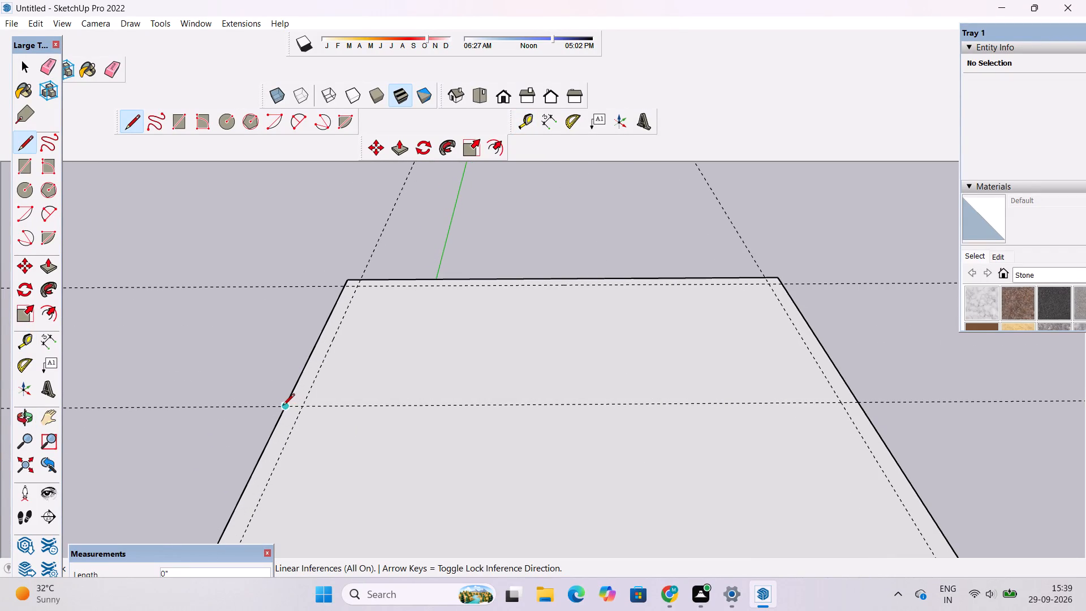
scroll(331, 397, "down", 6)
scroll(498, 388, "up", 4)
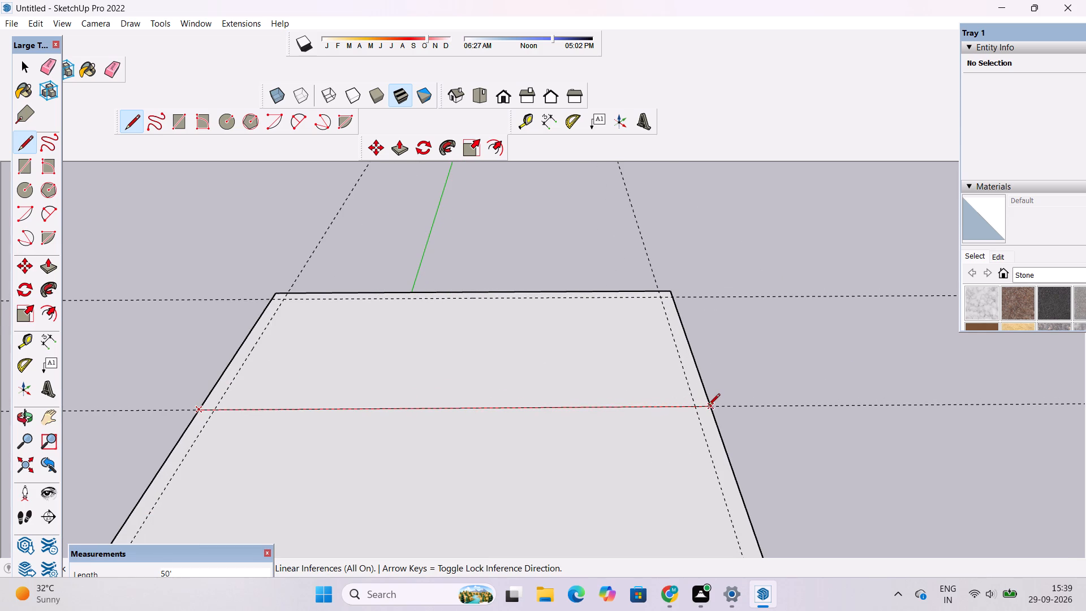
left_click(709, 406)
key("space")
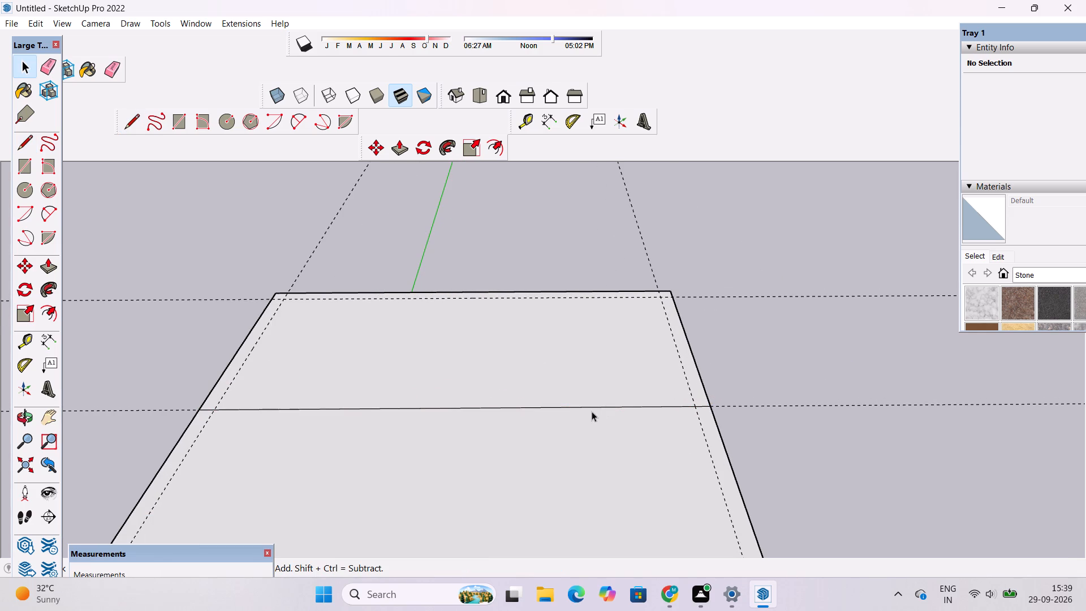
Draw a 47' by 21' rectangle on the roof slab from the back inset guide corner to the opposite inset guide at the cross line.
key("r")
scroll(258, 311, "up", 3)
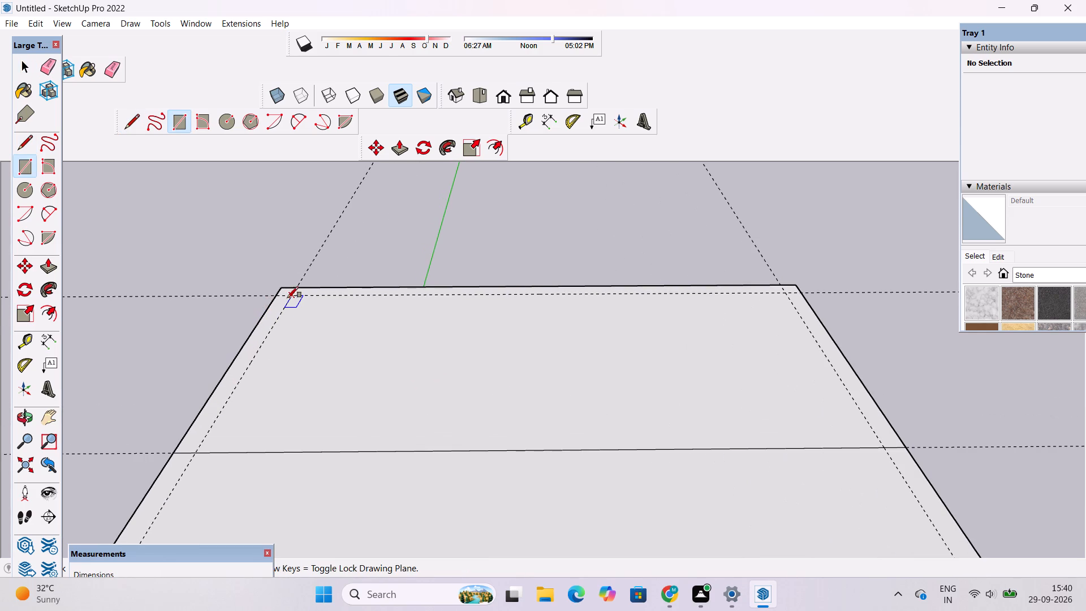
left_click(295, 295)
scroll(331, 311, "down", 3)
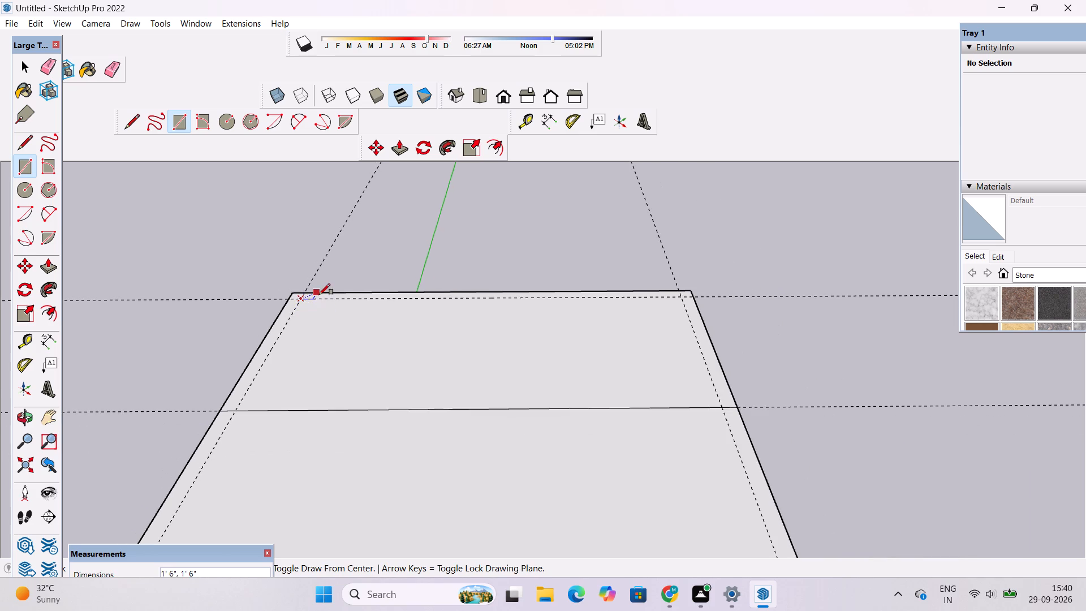
scroll(318, 295, "down", 2)
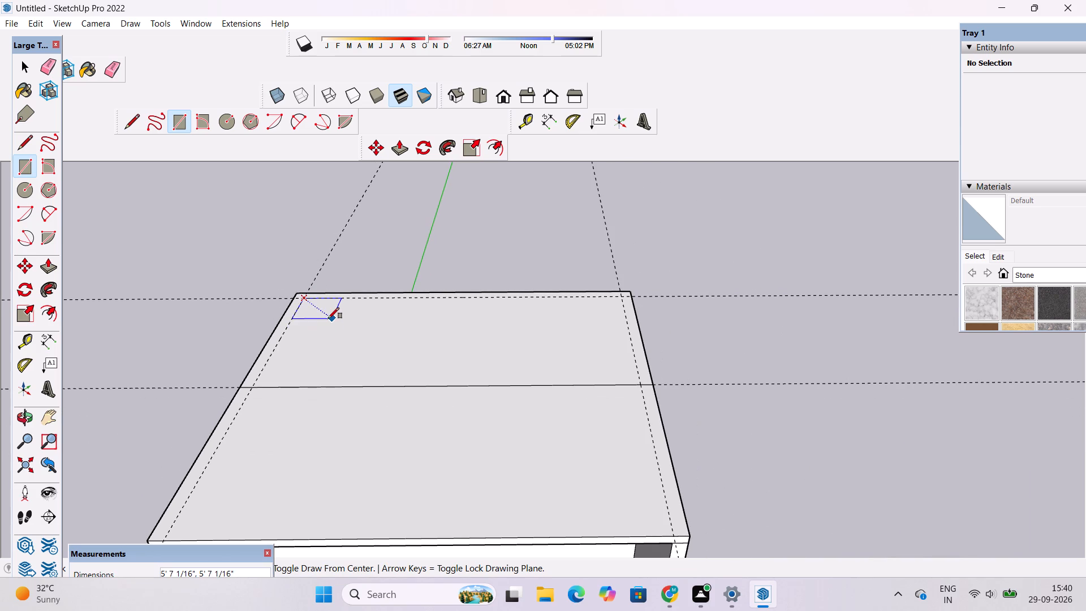
scroll(322, 333, "down", 1)
scroll(452, 351, "up", 3)
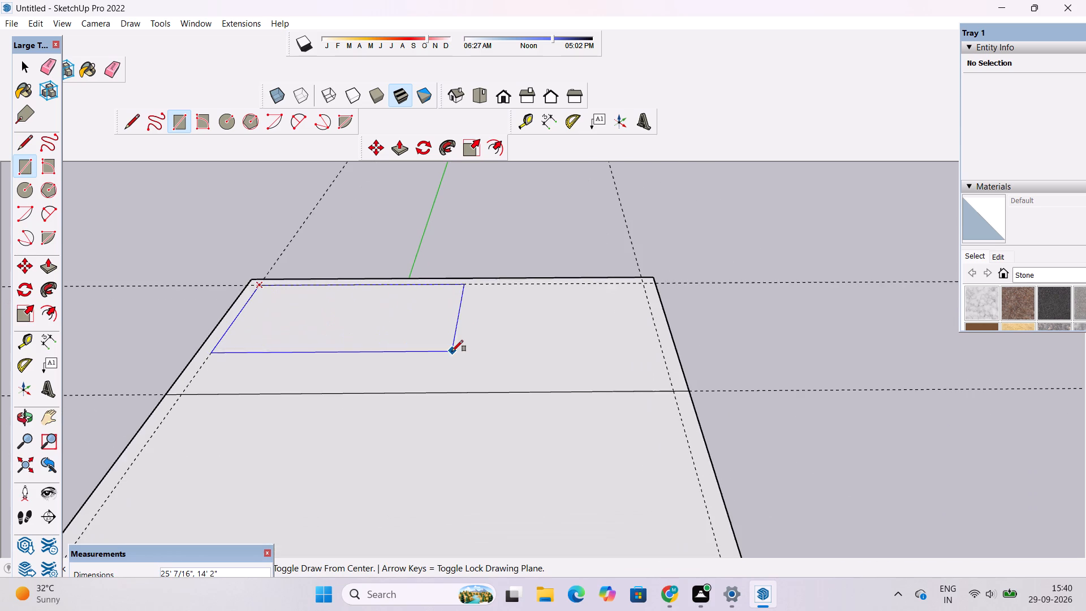
scroll(675, 395, "up", 3)
left_click(676, 390)
key("space")
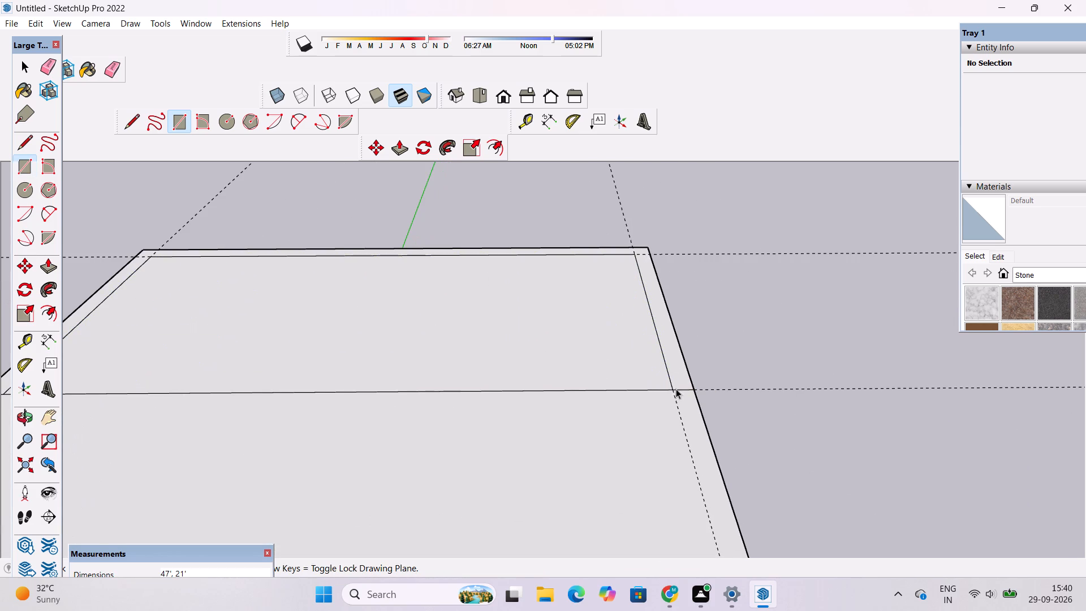
Erase the two guide lines that run across the roof slab, along its back inset and its cross line.
scroll(678, 382, "down", 7)
key("e")
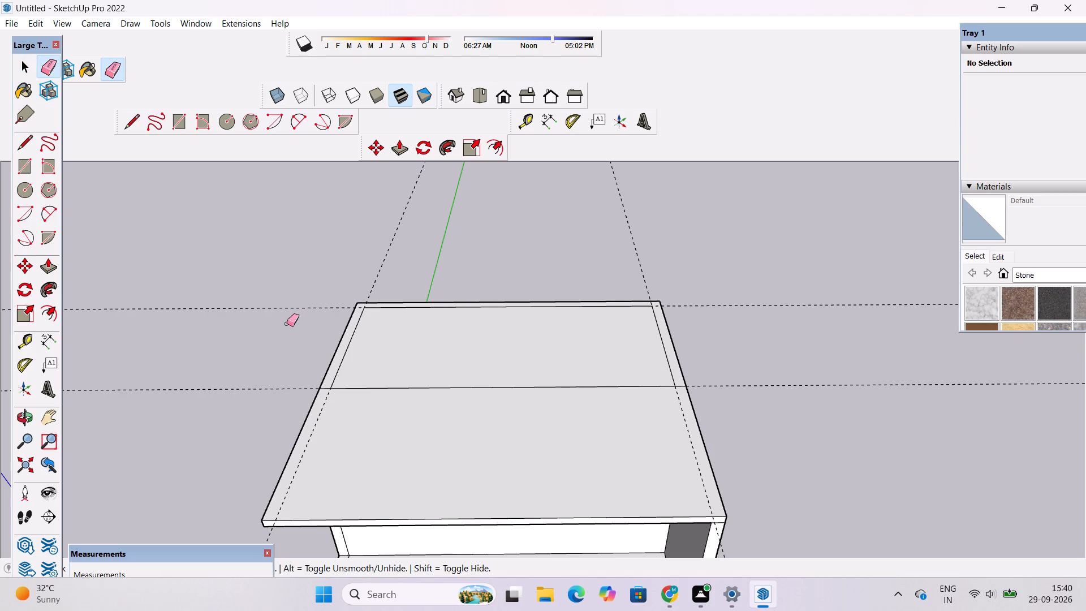
left_click_drag(282, 253, 252, 399)
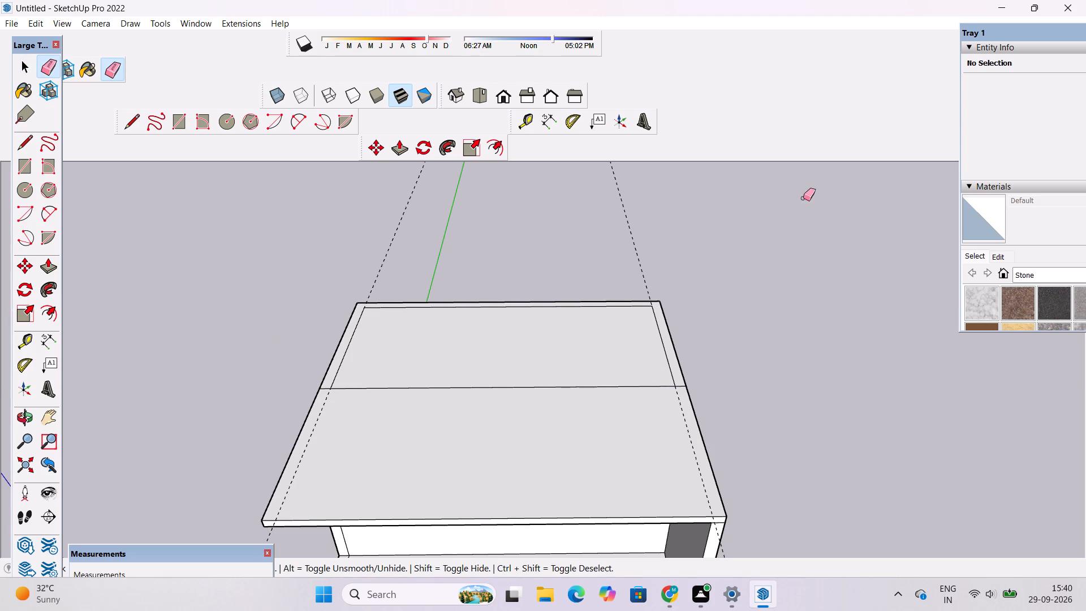
key("space")
Examine the roof slab outline and the whole stacked building from several angles.
key("o")
left_click_drag(740, 332, 651, 306)
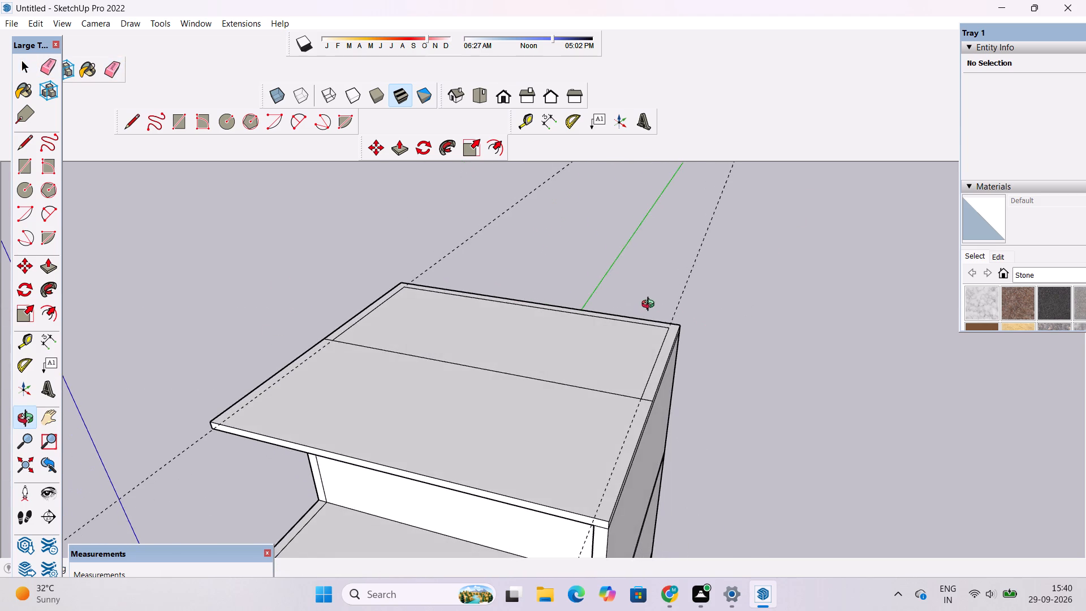
left_click_drag(691, 331, 605, 323)
left_click_drag(603, 323, 613, 367, "shift")
scroll(583, 383, "up", 4)
left_click_drag(581, 377, 474, 403)
scroll(458, 332, "up", 3)
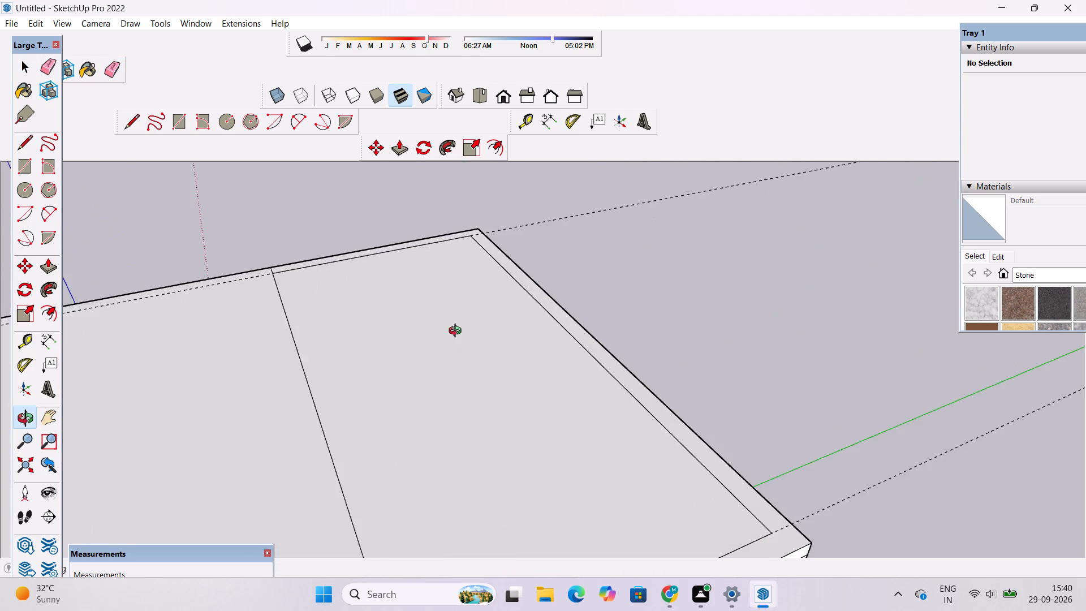
left_click_drag(458, 332, 472, 345, "shift")
scroll(473, 326, "down", 7)
left_click_drag(526, 361, 441, 429)
scroll(421, 304, "up", 3)
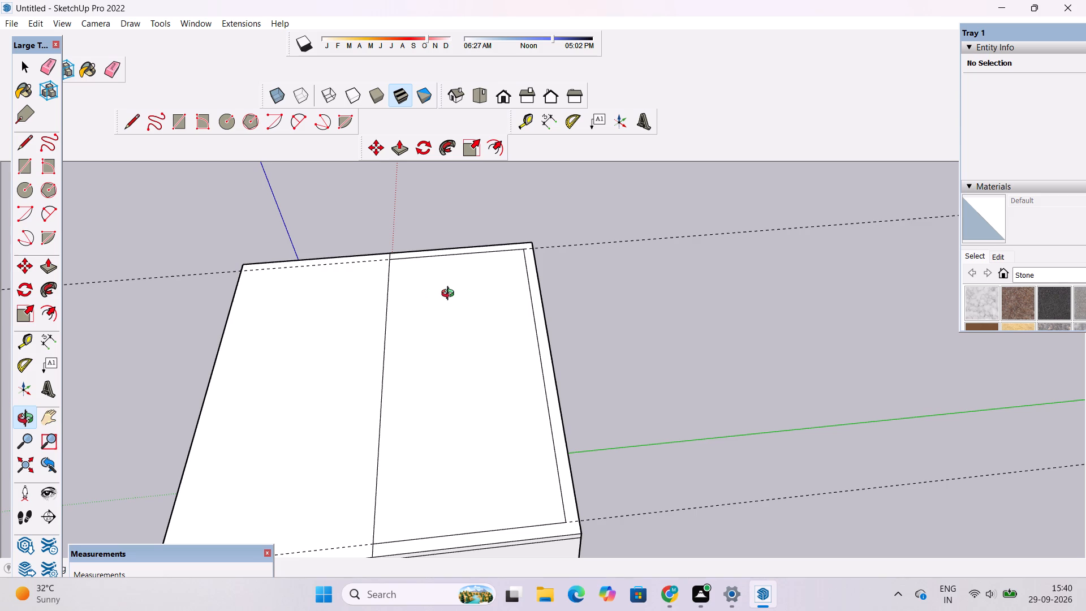
scroll(450, 295, "down", 2)
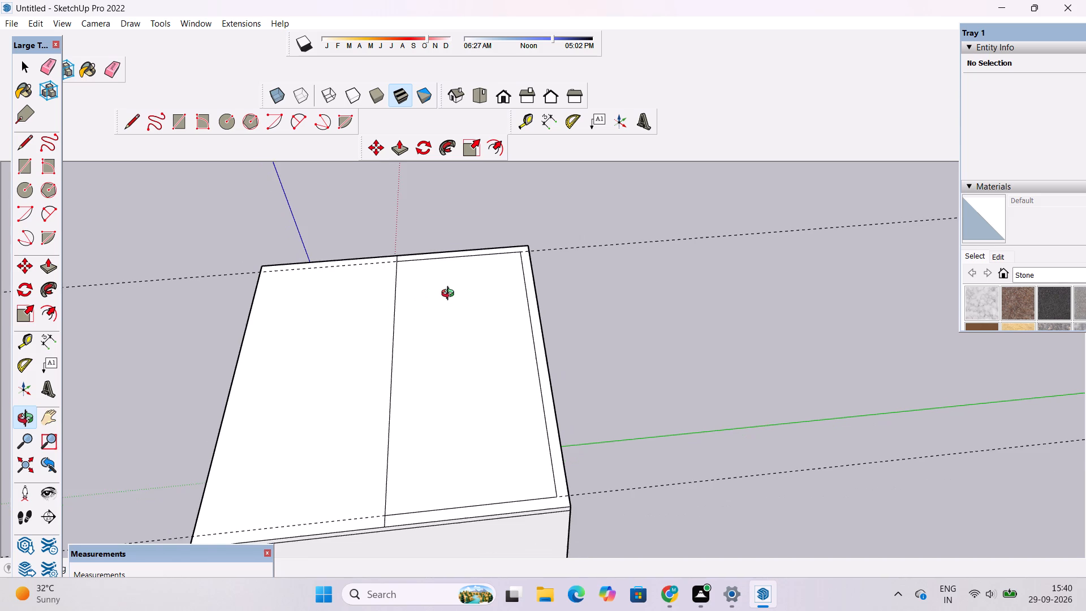
left_click_drag(451, 295, 463, 312, "shift")
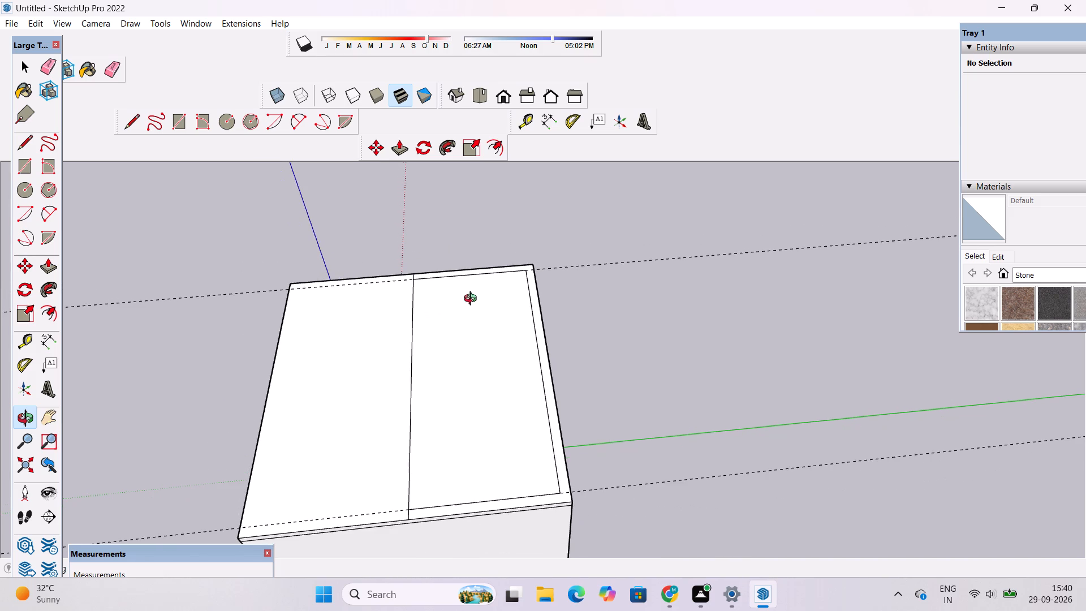
scroll(473, 298, "down", 1)
left_click_drag(469, 322, 532, 311)
left_click_drag(529, 308, 525, 281, "shift")
left_click_drag(522, 294, 551, 312)
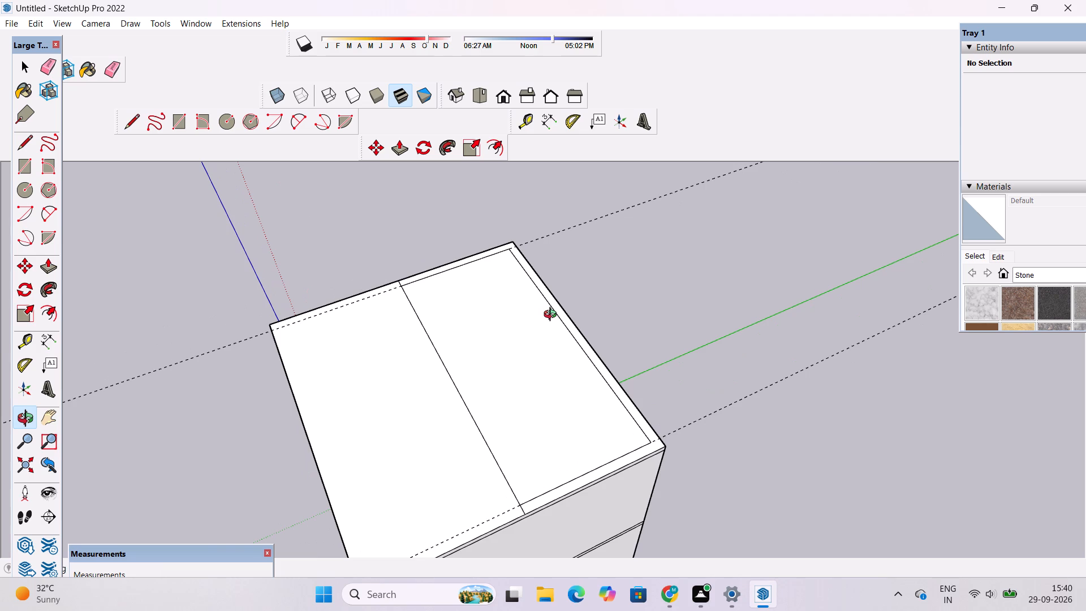
left_click_drag(554, 328, 564, 303)
left_click_drag(569, 325, 553, 321, "shift")
left_click_drag(548, 372, 535, 305)
left_click_drag(549, 368, 532, 418, "shift")
left_click_drag(529, 432, 574, 302)
scroll(578, 292, "down", 12)
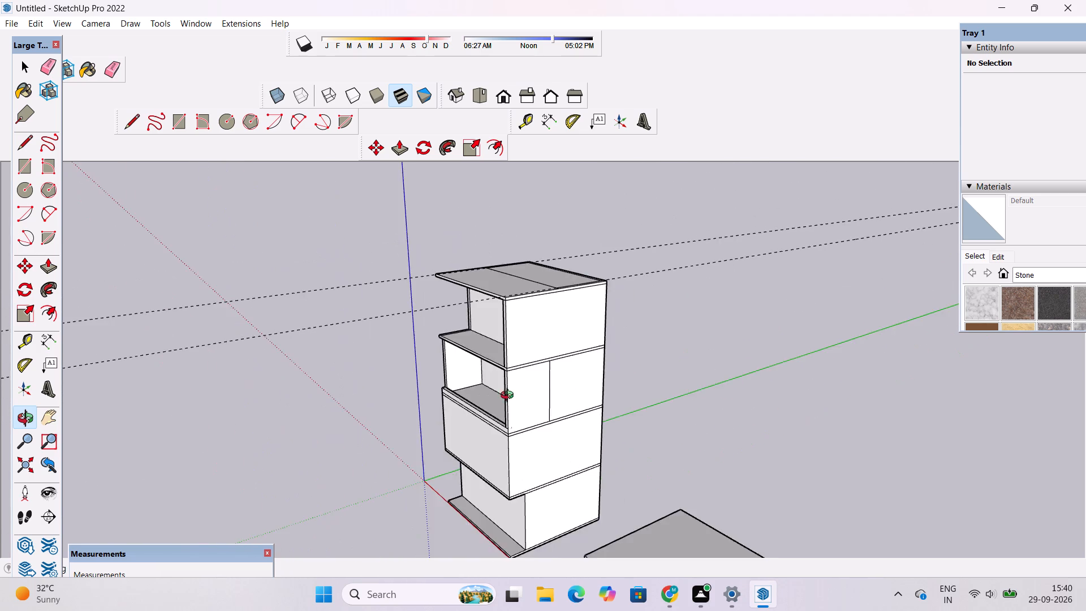
left_click_drag(502, 410, 649, 322)
scroll(624, 265, "up", 3)
left_click_drag(644, 282, 429, 405)
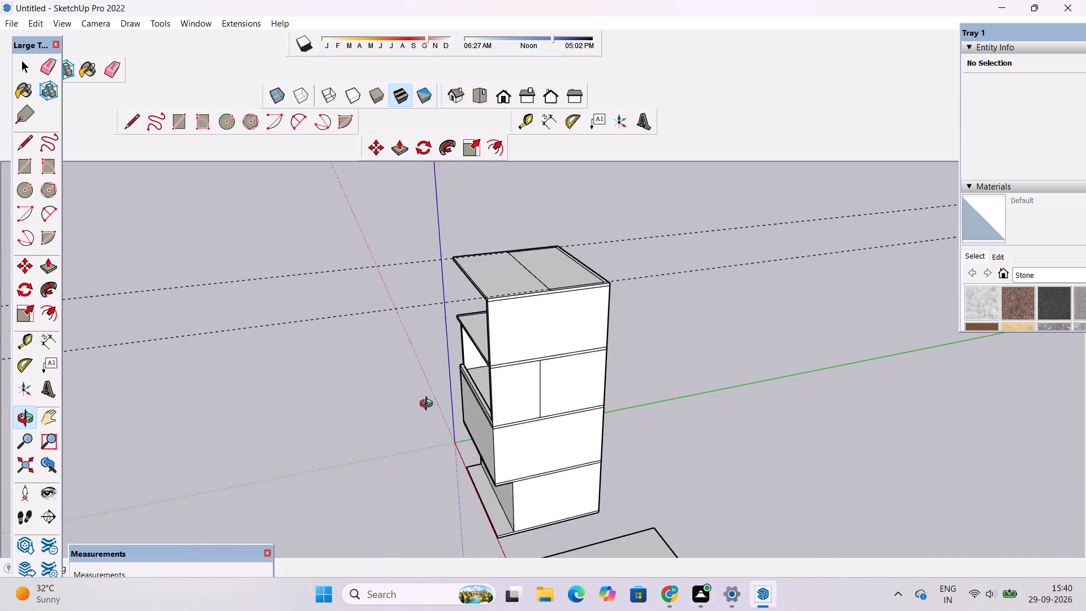
Push/Pull the U-shaped 1.5' border strip around the roof slab's back rectangle up 23' to form the walls of another level.
scroll(503, 294, "up", 4)
left_click_drag(602, 290, 524, 431)
scroll(544, 364, "up", 5)
left_click_drag(562, 343, 384, 364, "shift")
left_click(401, 403)
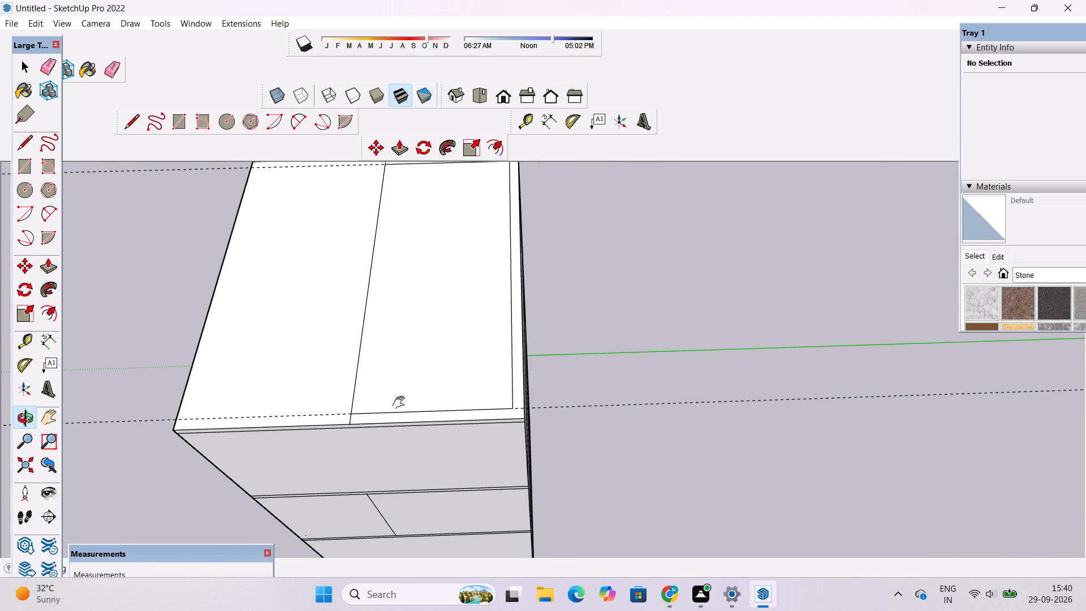
left_click_drag(403, 407, 411, 403)
left_click_drag(418, 391, 413, 393, "shift")
scroll(413, 393, "down", 1)
left_click_drag(413, 393, 409, 398, "shift")
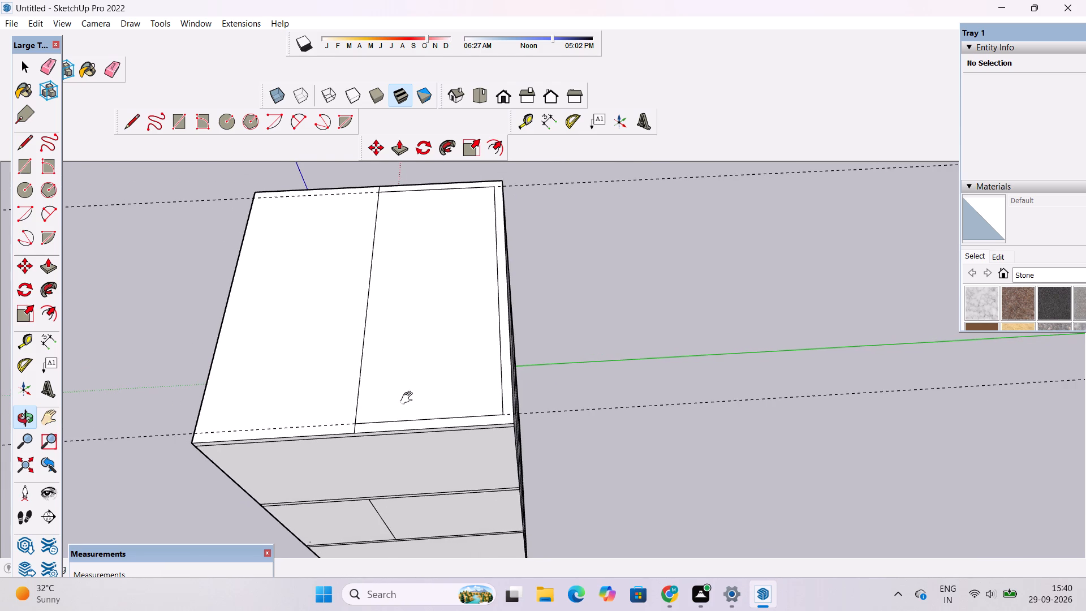
scroll(409, 398, "up", 1)
left_click(409, 398)
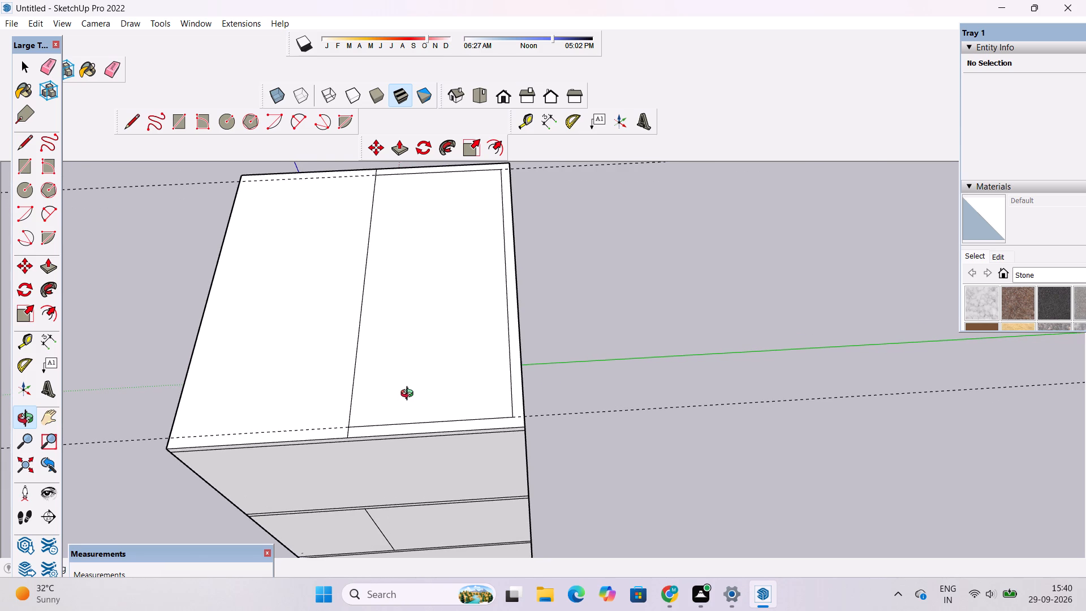
key("p")
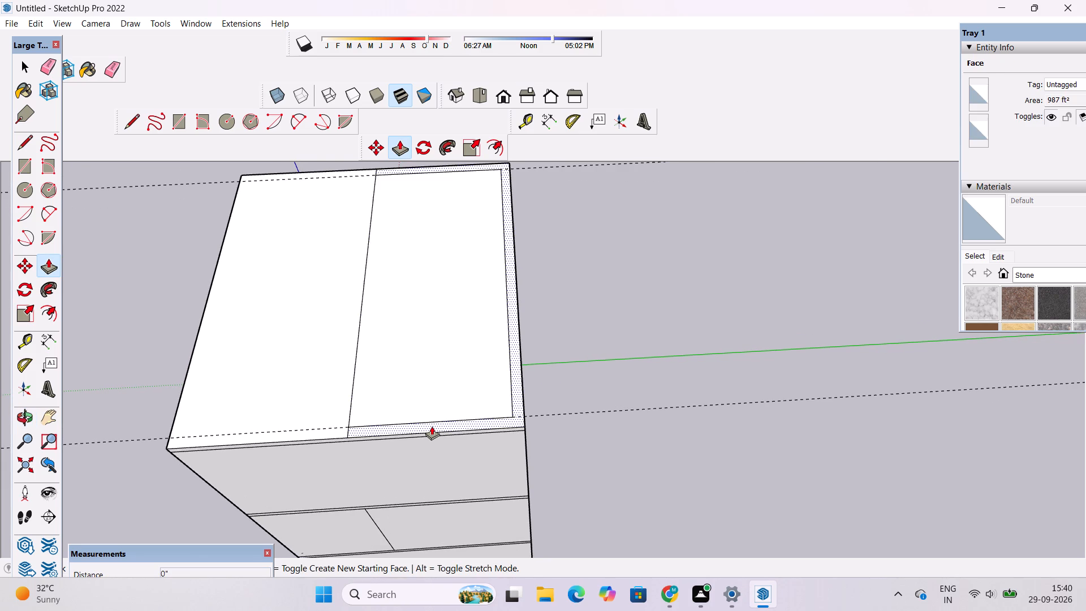
left_click(432, 427)
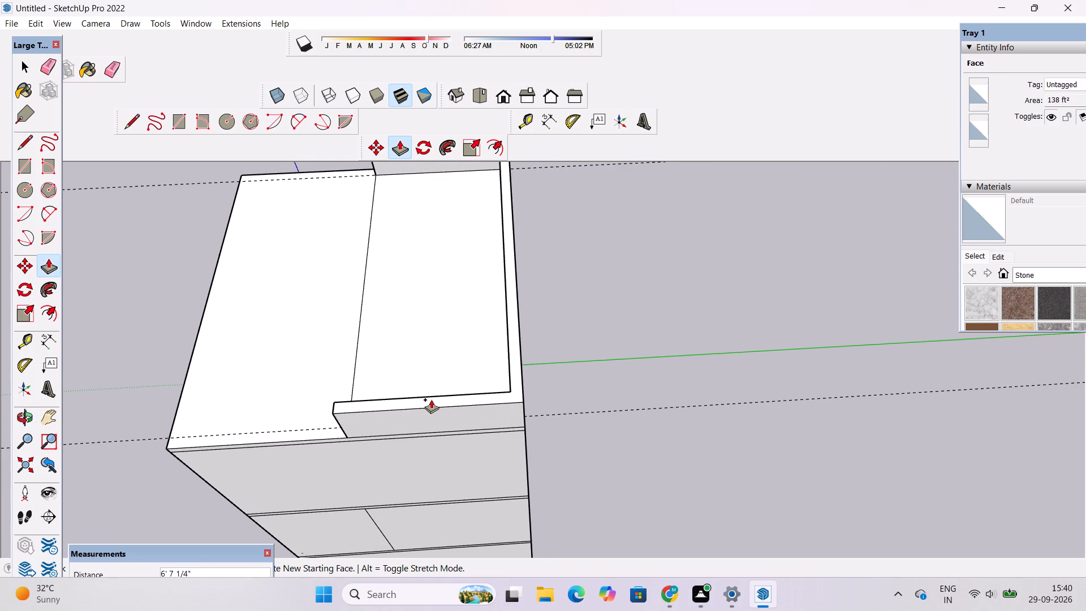
key("o")
left_click_drag(407, 406, 554, 320)
left_click_drag(533, 339, 486, 399, "shift")
scroll(437, 399, "up", 2)
left_click_drag(436, 399, 562, 343)
left_click_drag(565, 333, 499, 371, "shift")
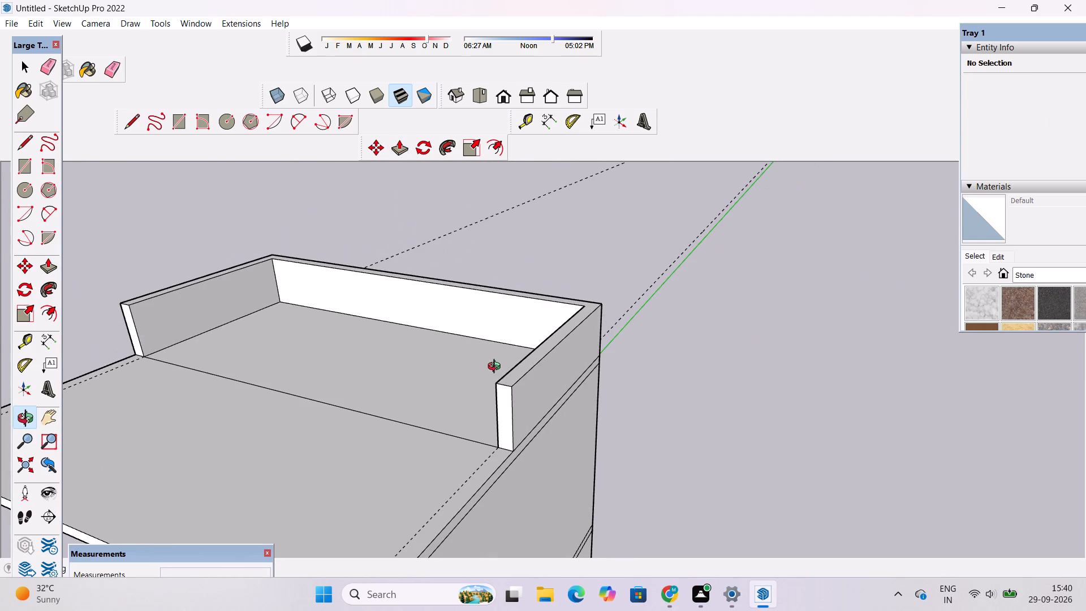
key("p")
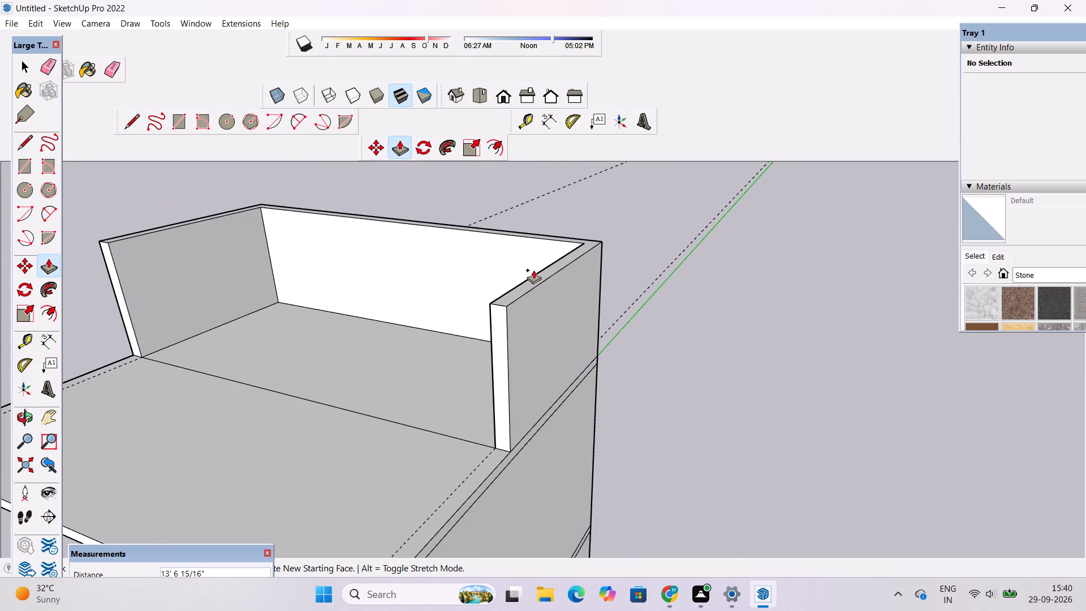
type("23'")
key("Return")
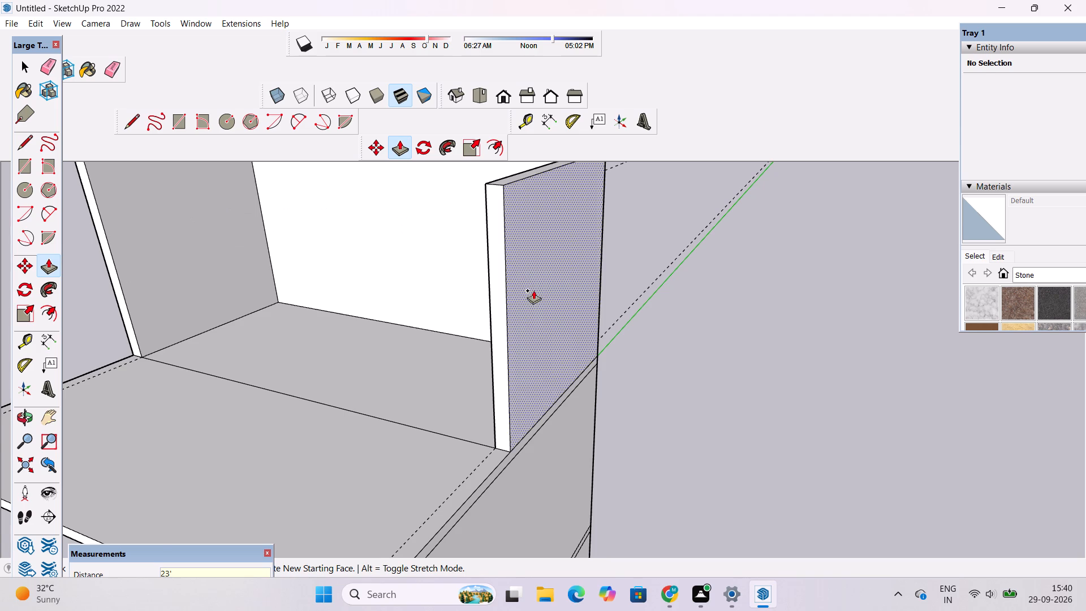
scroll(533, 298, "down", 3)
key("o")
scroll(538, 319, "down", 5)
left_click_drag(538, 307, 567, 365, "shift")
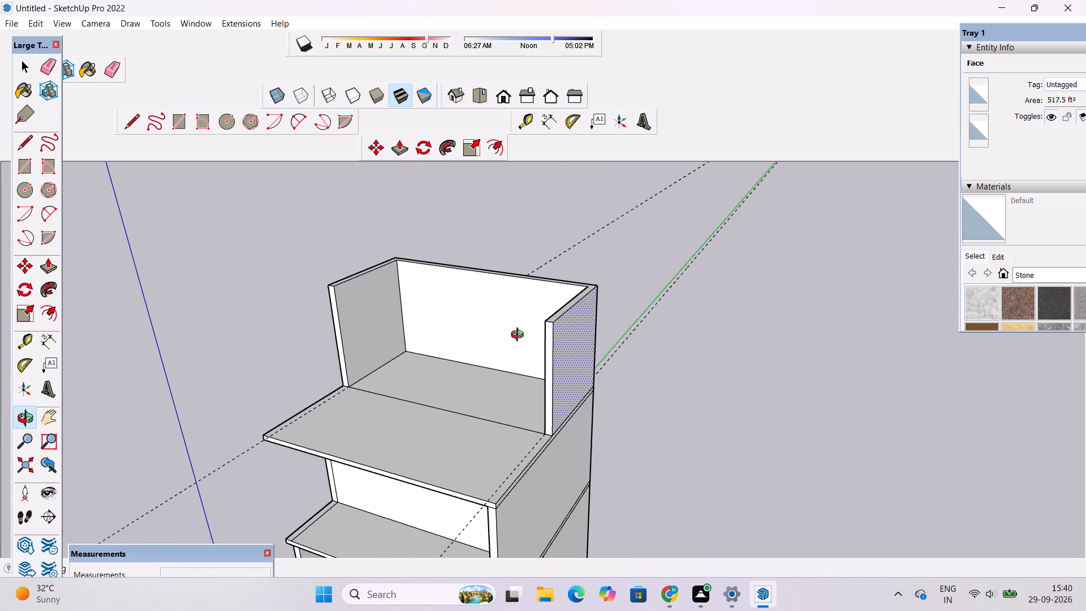
Examine the new top-level walls and the whole stacked building from several angles and distances.
scroll(520, 336, "up", 1)
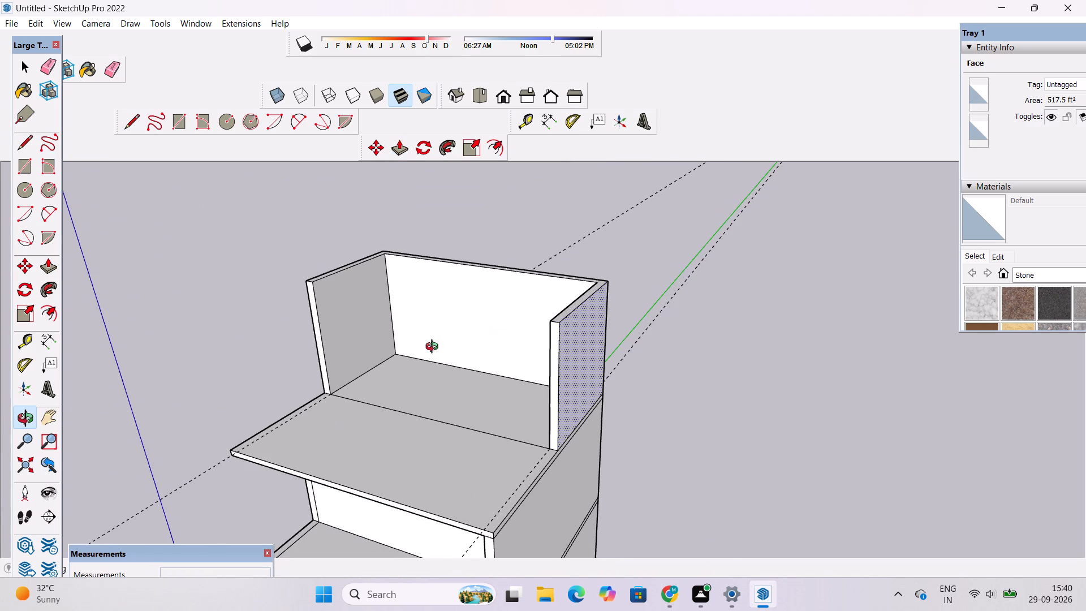
scroll(434, 365, "down", 3)
left_click_drag(445, 400, 480, 415)
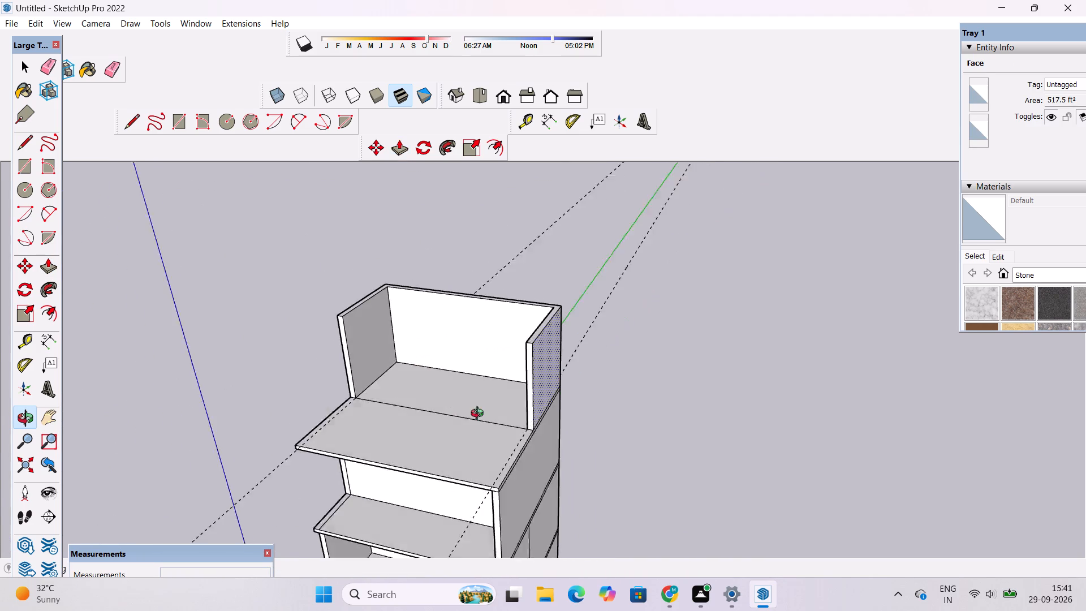
left_click_drag(480, 415, 537, 434)
scroll(448, 398, "up", 3)
left_click_drag(448, 398, 570, 386)
scroll(563, 377, "down", 3)
left_click_drag(425, 398, 540, 405, "shift")
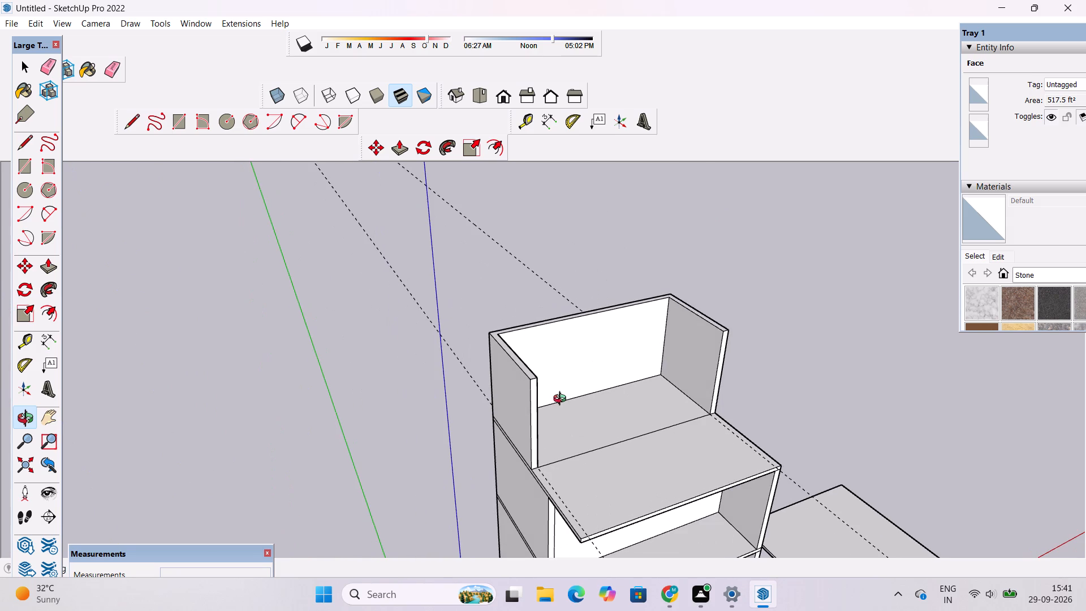
left_click_drag(631, 379, 541, 376, "shift")
scroll(521, 374, "down", 4)
left_click_drag(446, 405, 501, 405)
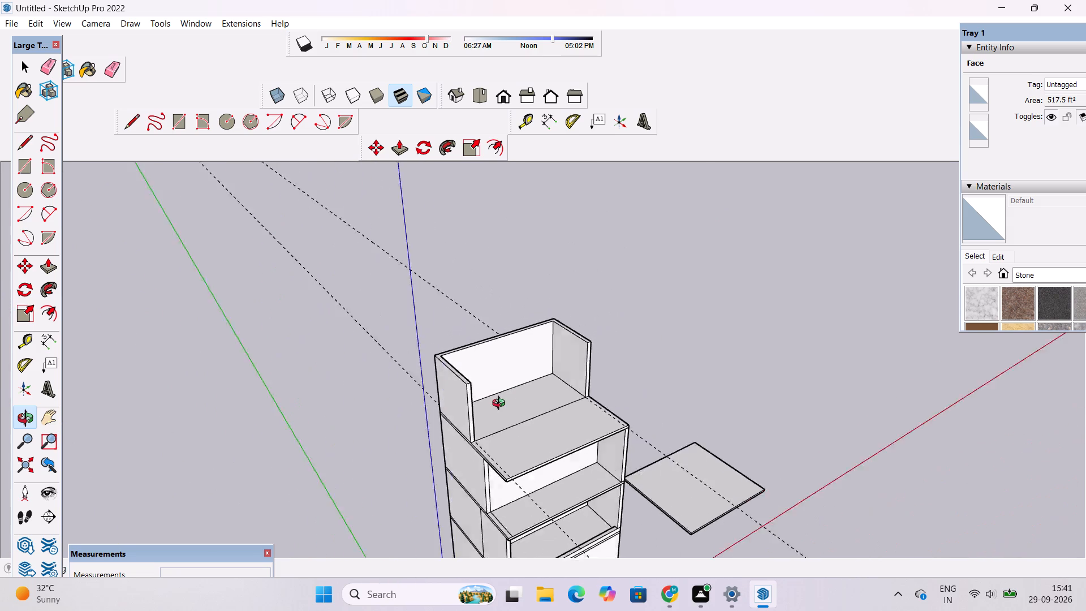
left_click_drag(501, 405, 513, 403)
scroll(532, 391, "up", 3)
left_click_drag(531, 385, 458, 382, "shift")
scroll(402, 450, "up", 2)
left_click_drag(398, 449, 390, 434, "shift")
left_click_drag(389, 448, 389, 450)
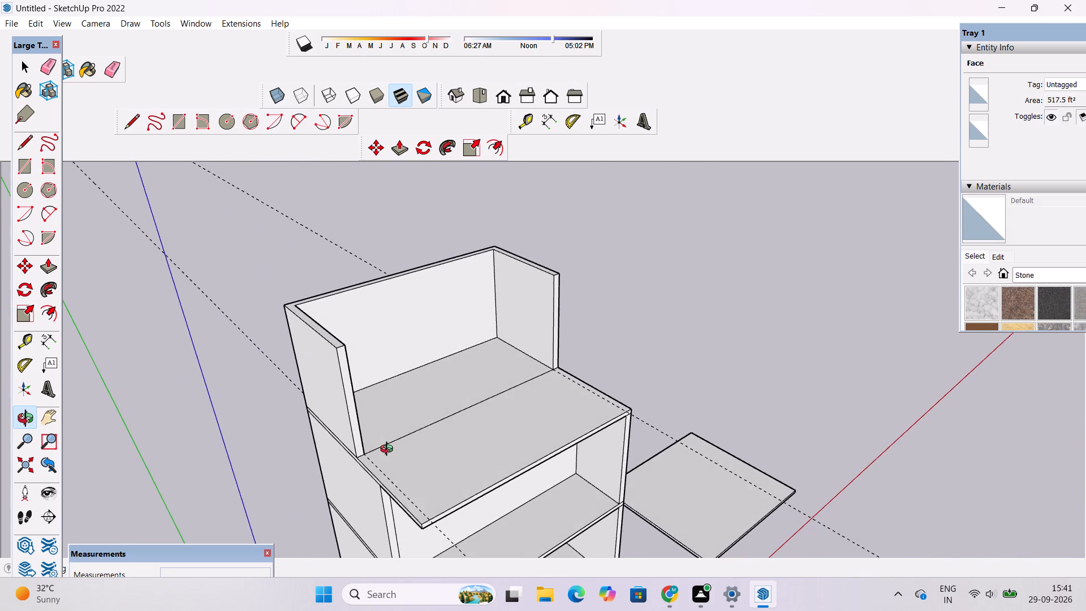
left_click_drag(389, 450, 390, 453)
scroll(384, 433, "down", 3)
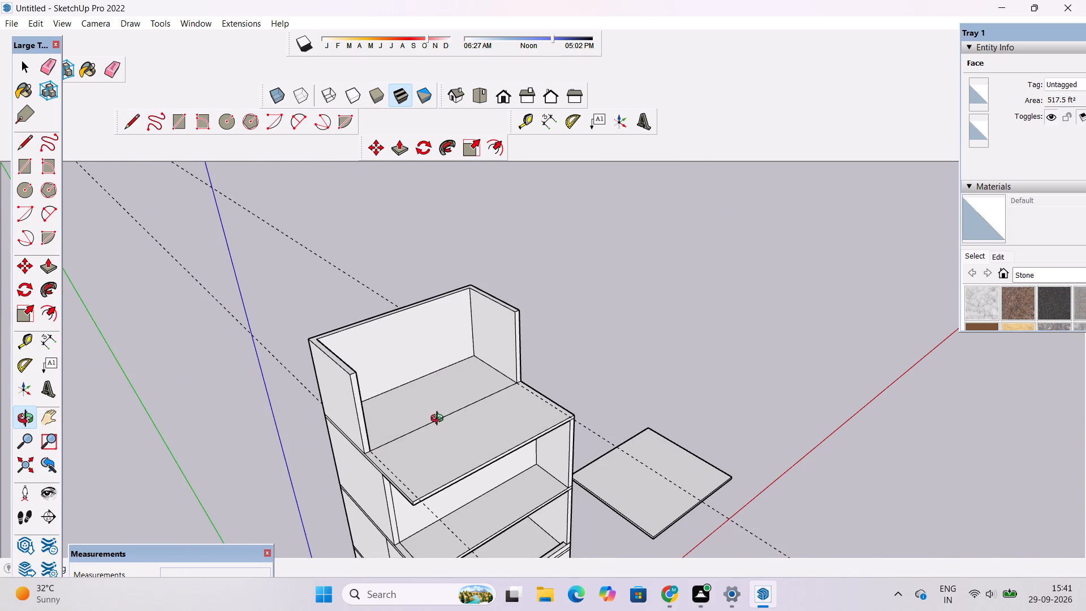
left_click_drag(450, 437, 317, 364)
scroll(316, 355, "down", 5)
left_click_drag(421, 395, 450, 460)
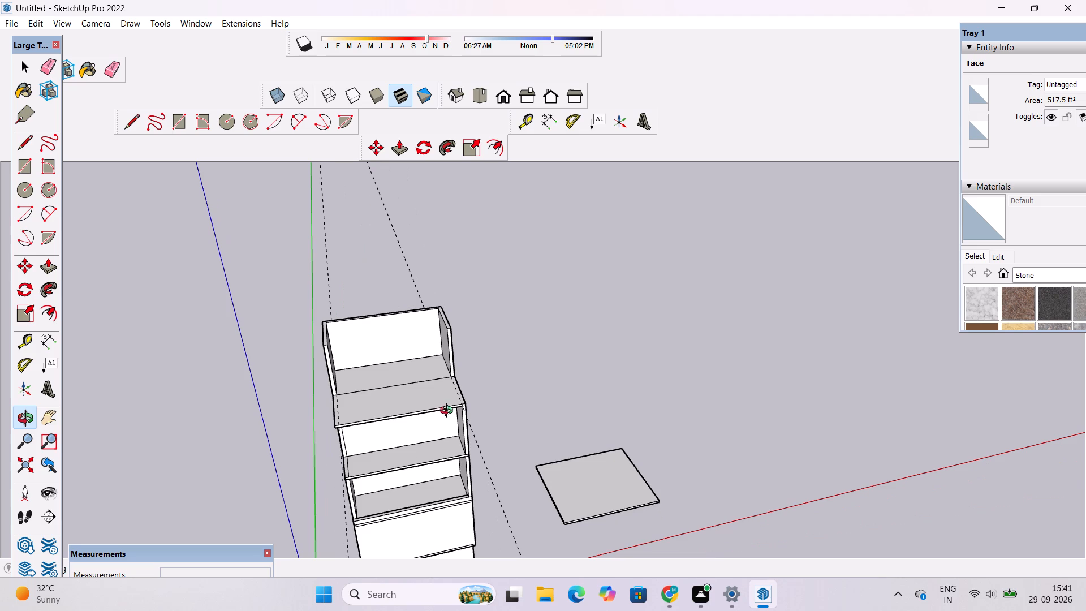
scroll(444, 401, "down", 3)
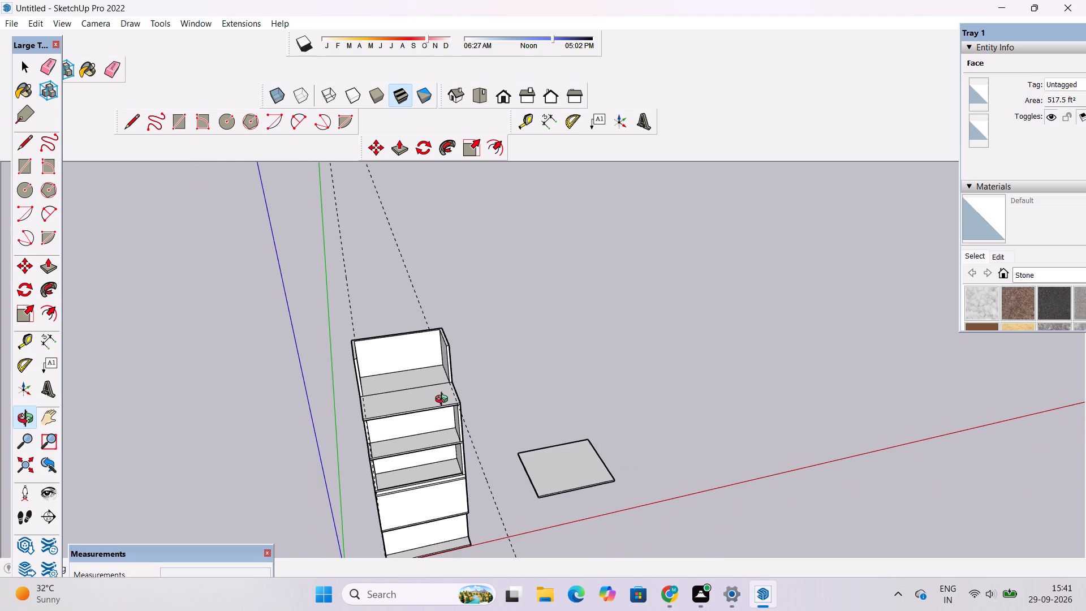
scroll(441, 400, "down", 2)
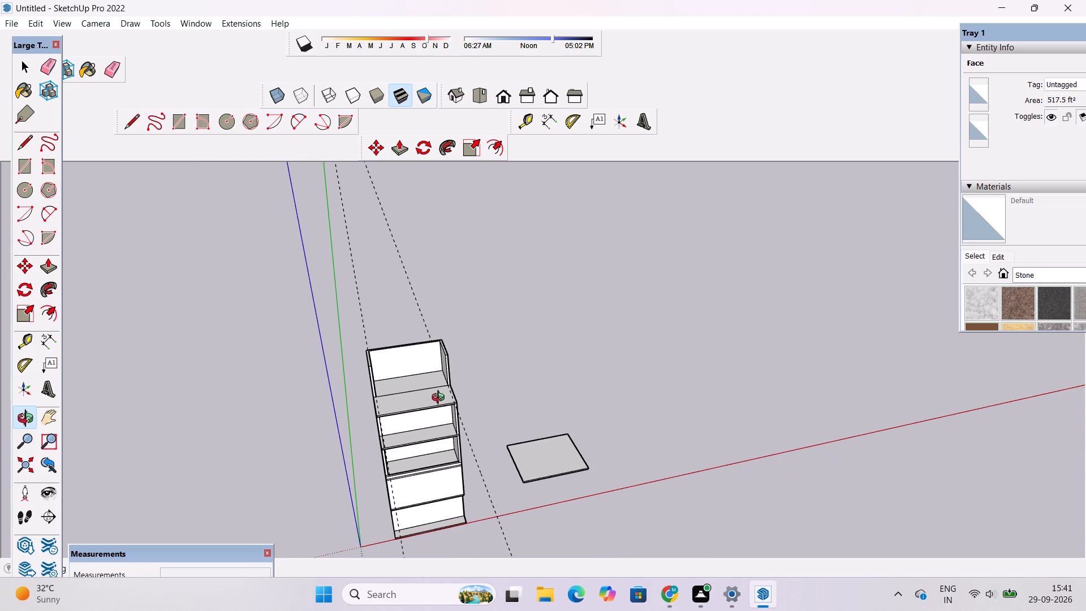
left_click_drag(425, 395, 480, 411)
scroll(381, 424, "up", 3)
left_click_drag(383, 419, 463, 414)
left_click_drag(402, 447, 455, 408, "shift")
left_click_drag(455, 420, 458, 454)
scroll(432, 399, "up", 2)
left_click_drag(432, 399, 467, 369)
left_click_drag(468, 393, 477, 415)
scroll(460, 365, "up", 2)
Erase the two remaining guide lines that run along the sides of the roof slab.
key("e")
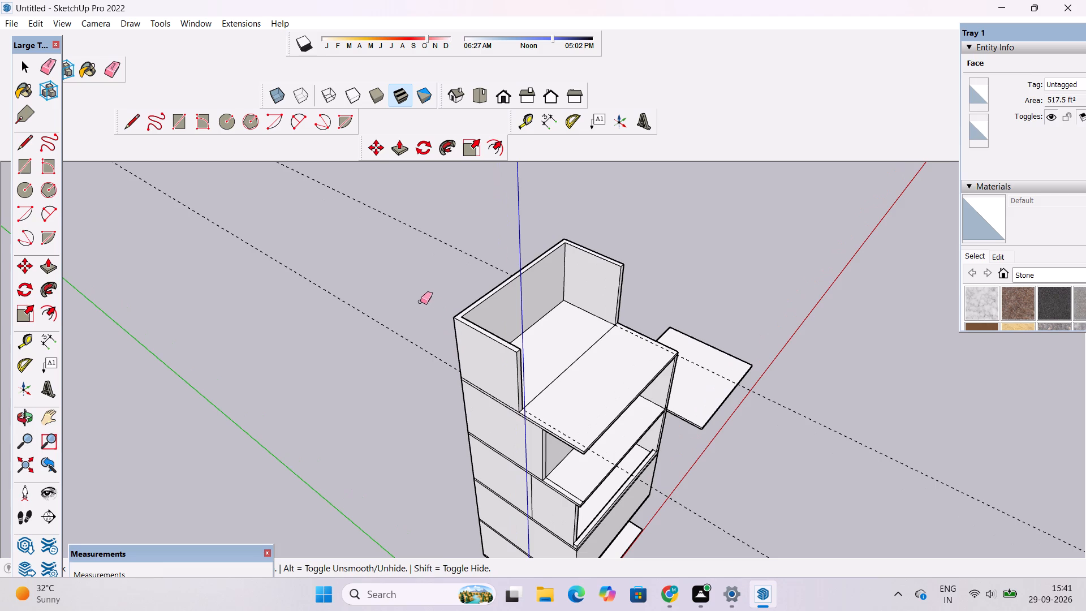
left_click_drag(398, 295, 385, 335)
left_click_drag(430, 206, 425, 240)
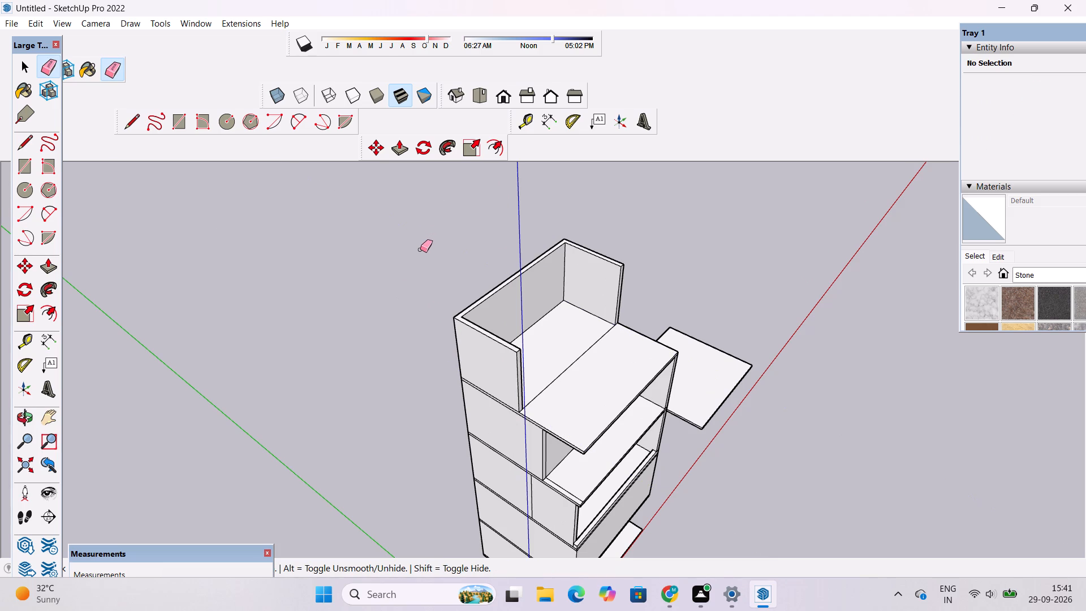
Place a guide on the inner face of the top level's back wall, 1.5' below its upper edge.
key("o")
scroll(424, 256, "down", 3)
left_click_drag(655, 362, 559, 315)
left_click_drag(501, 291, 414, 281, "shift")
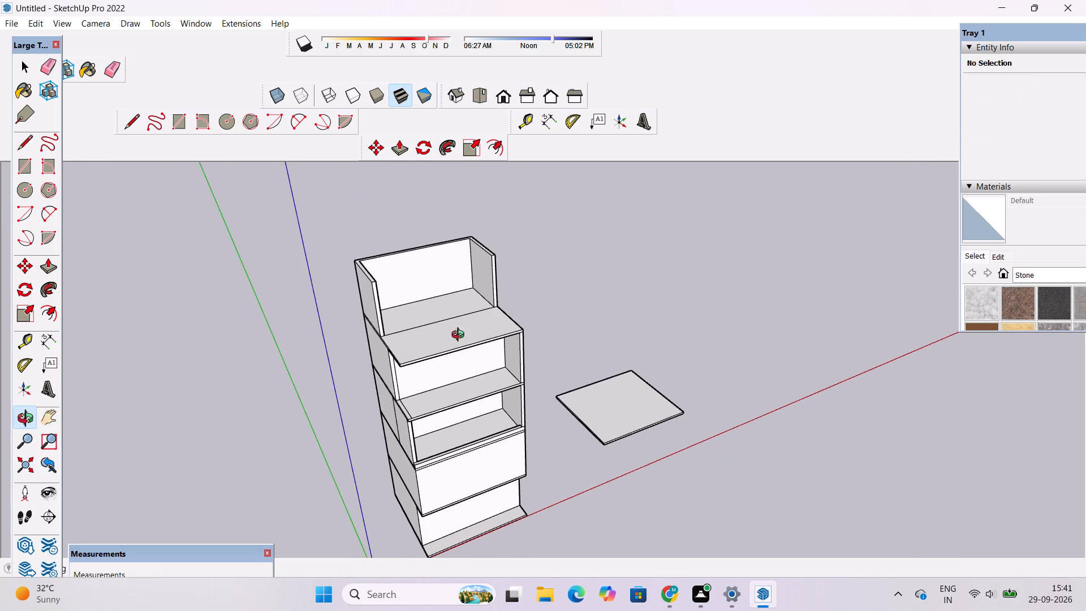
left_click_drag(472, 343, 541, 373)
left_click_drag(436, 366, 508, 356)
scroll(463, 337, "up", 4)
left_click_drag(463, 326, 448, 365, "shift")
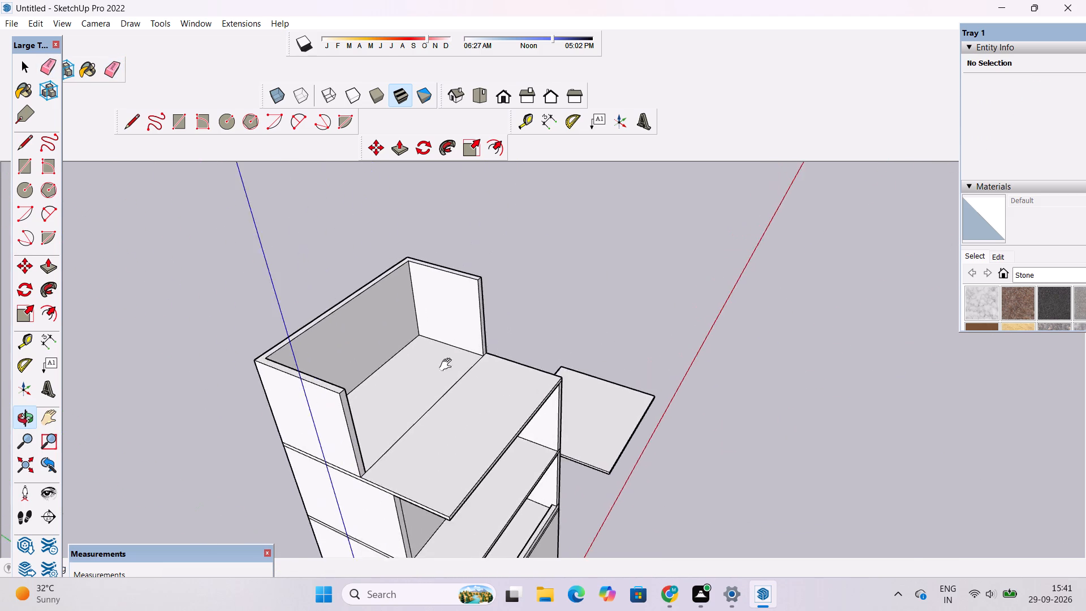
left_click_drag(448, 365, 290, 375, "shift")
scroll(380, 288, "up", 4)
left_click_drag(432, 298, 428, 311, "shift")
key("t")
scroll(391, 248, "up", 5)
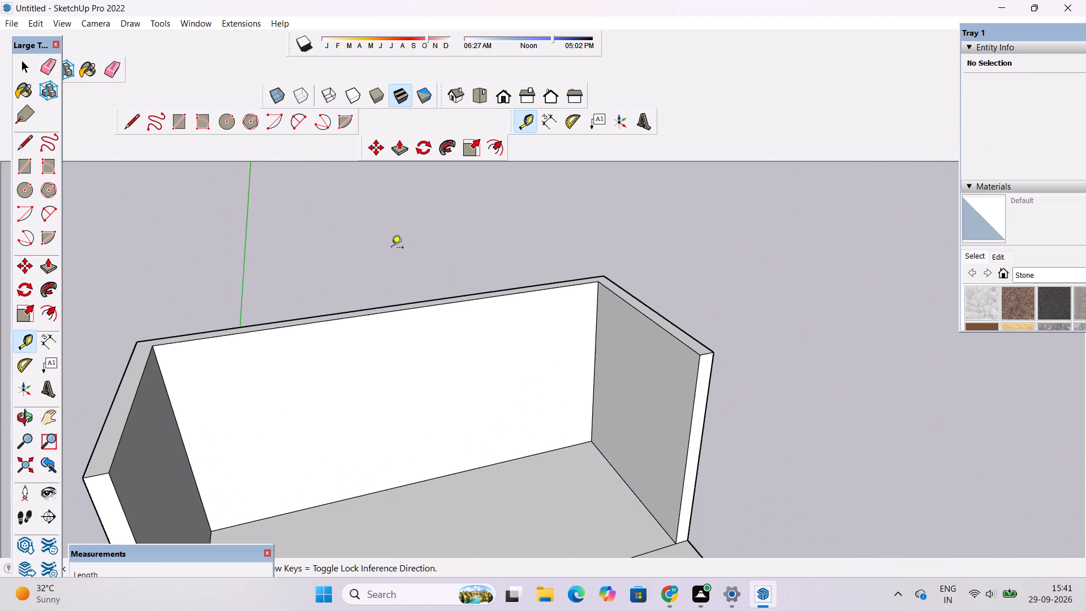
left_click(399, 311)
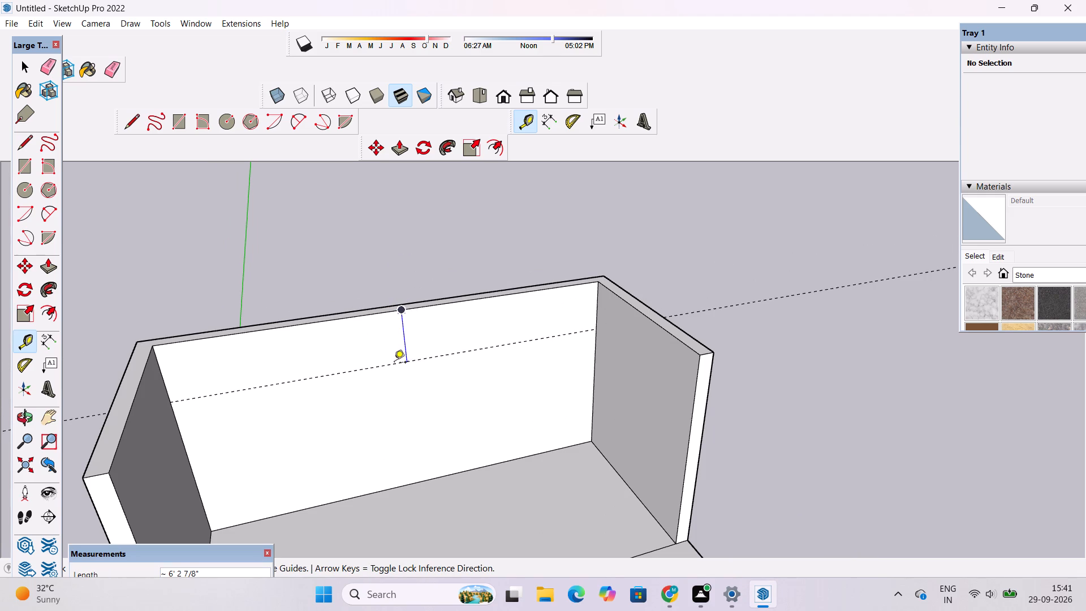
type("1.")
type("5'")
key("Return")
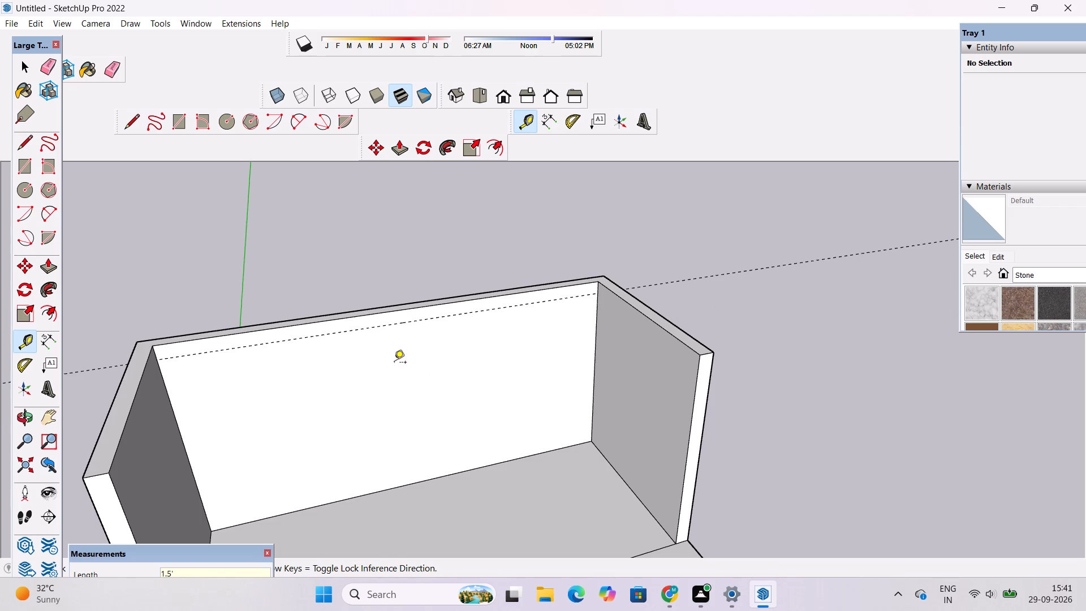
Draw a 47' line along the guide across the inner face of the top level's back wall.
key("l")
scroll(170, 356, "up", 3)
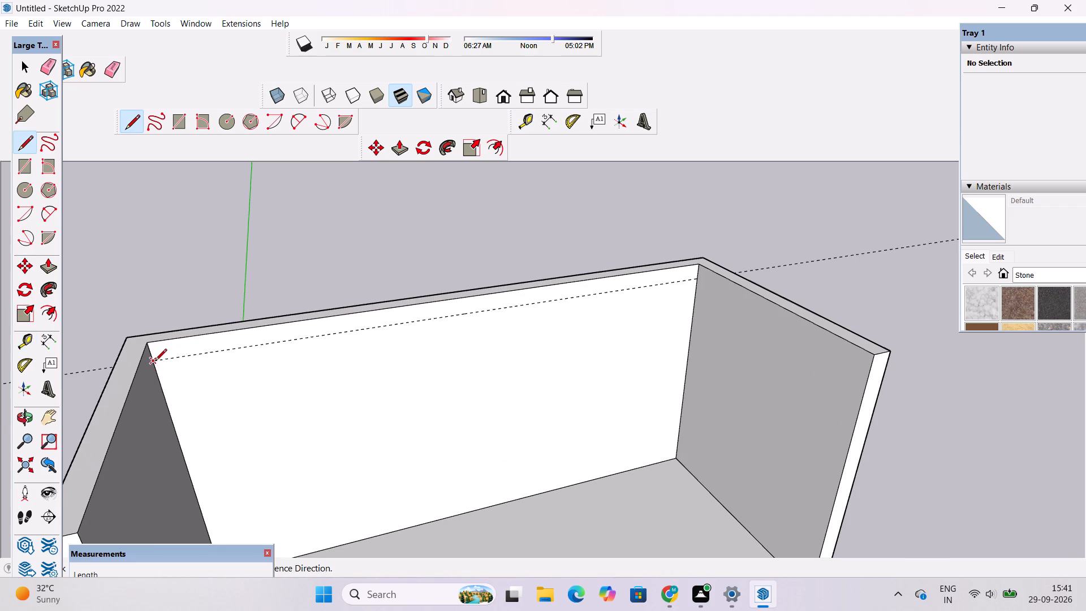
left_click(155, 362)
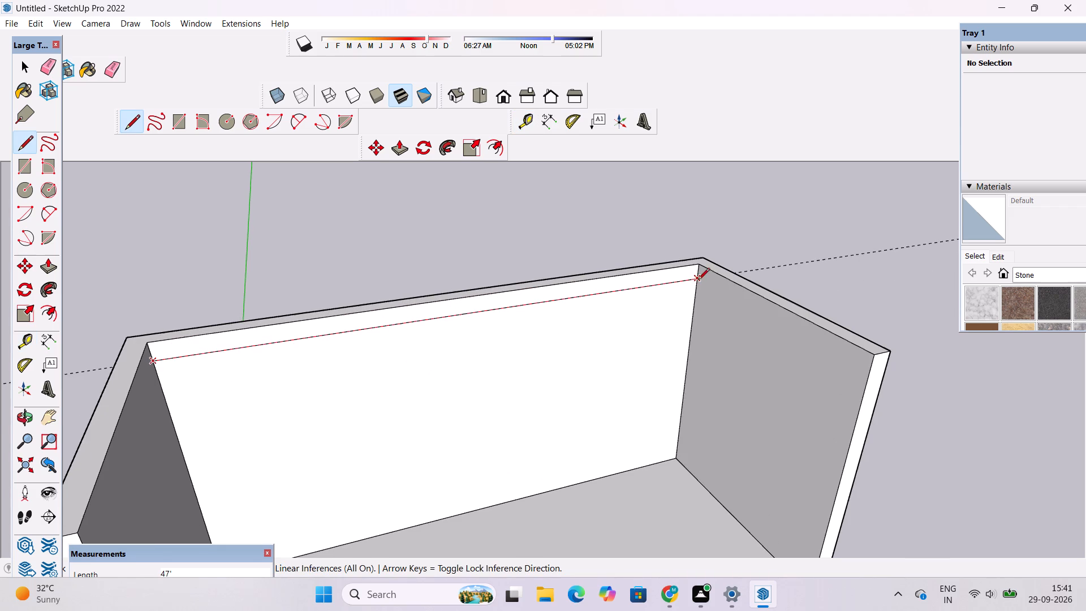
left_click(698, 279)
key("space")
Push/Pull the 1.5' strip at the top of the back wall 21' forward to the side walls' front ends as a roof.
key("p")
scroll(632, 269, "down", 3)
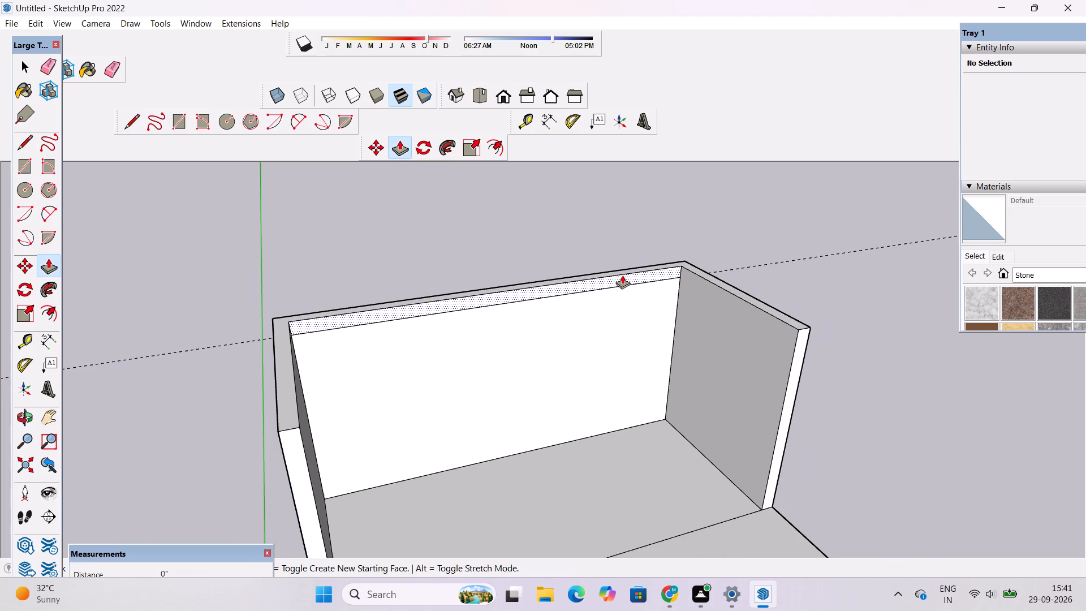
left_click(606, 282)
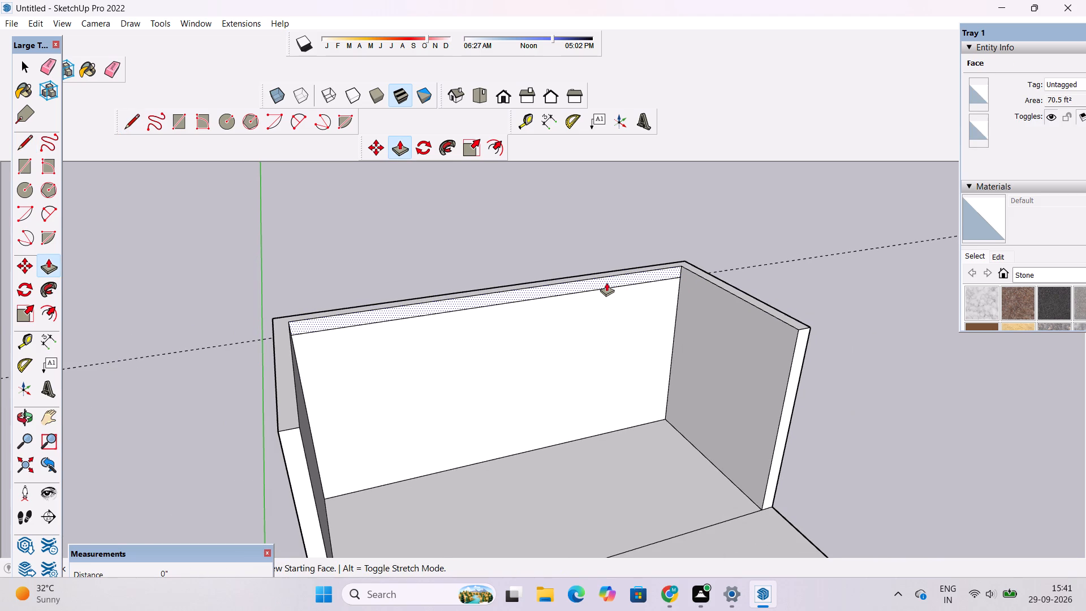
scroll(610, 296, "down", 4)
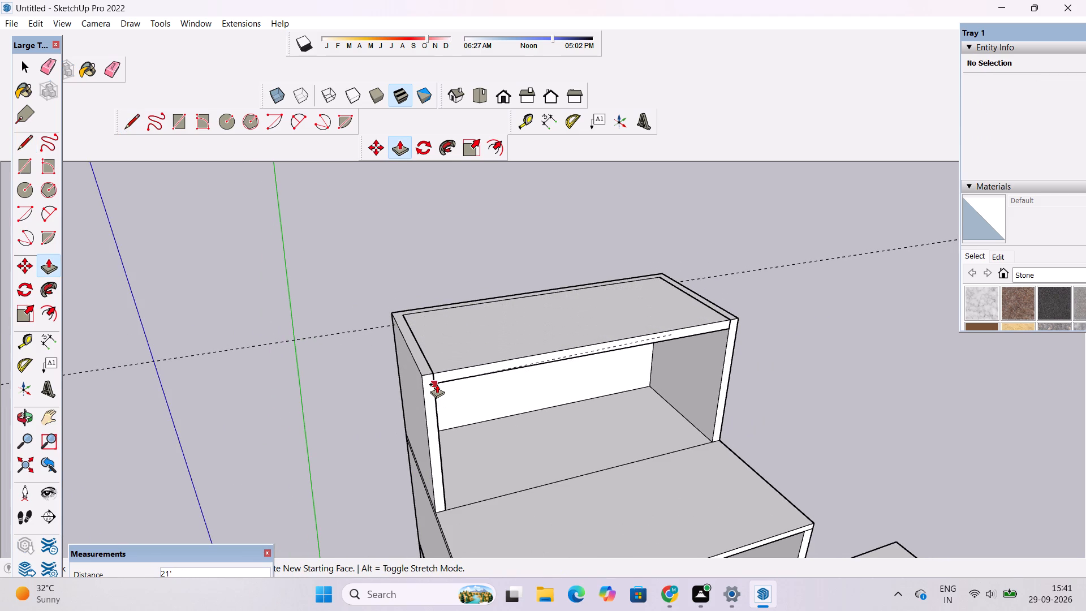
scroll(437, 384, "up", 4)
left_click(434, 384)
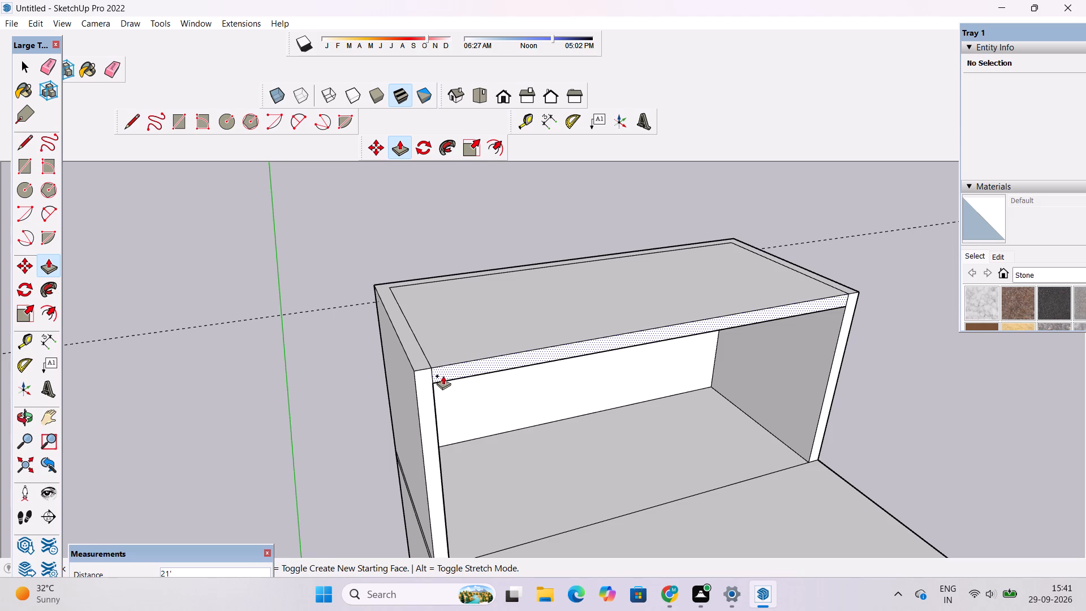
Draw a 1' 6" line from the roof's lower front corner across the front end of the side wall nearest the green axis.
key("o")
left_click_drag(511, 378, 439, 358, "shift")
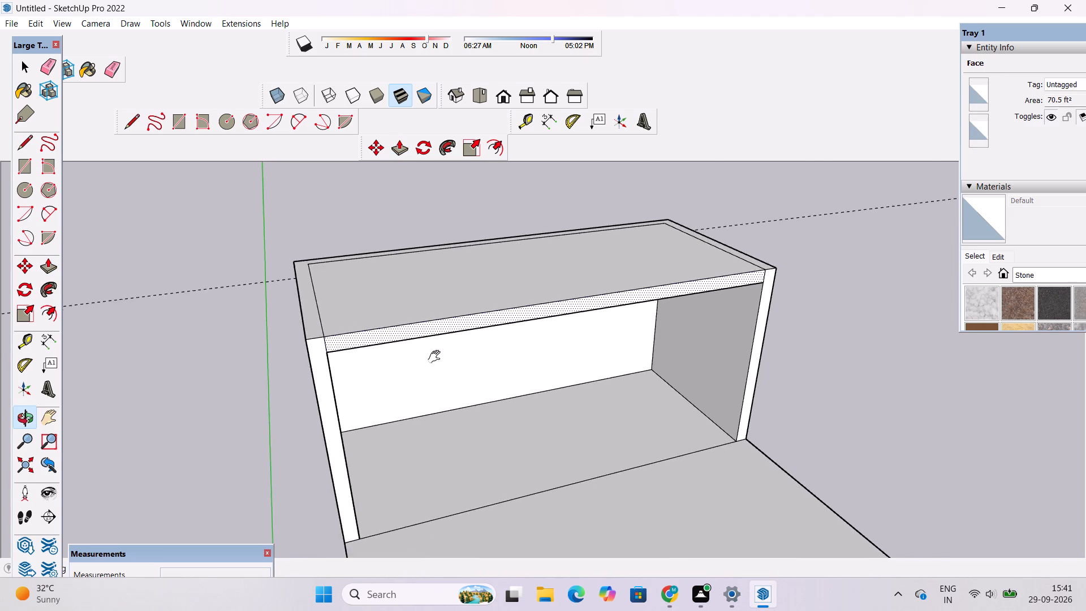
scroll(381, 367, "up", 4)
left_click_drag(376, 373, 372, 352)
left_click_drag(304, 321, 314, 348, "shift")
left_click_drag(314, 356, 305, 350)
left_click_drag(305, 350, 349, 364)
key("l")
scroll(320, 352, "up", 4)
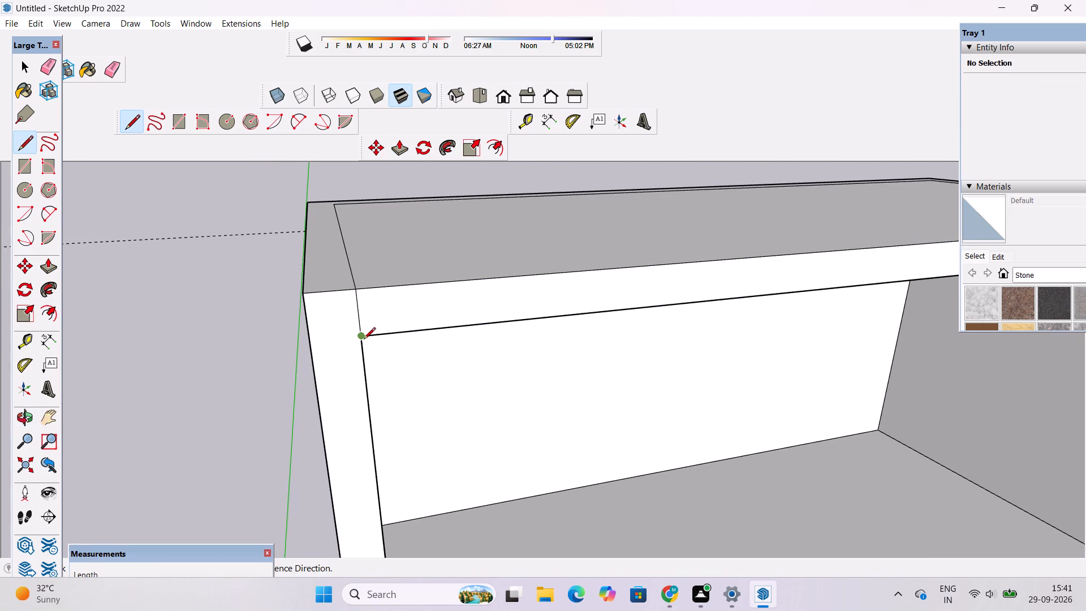
left_click(364, 340)
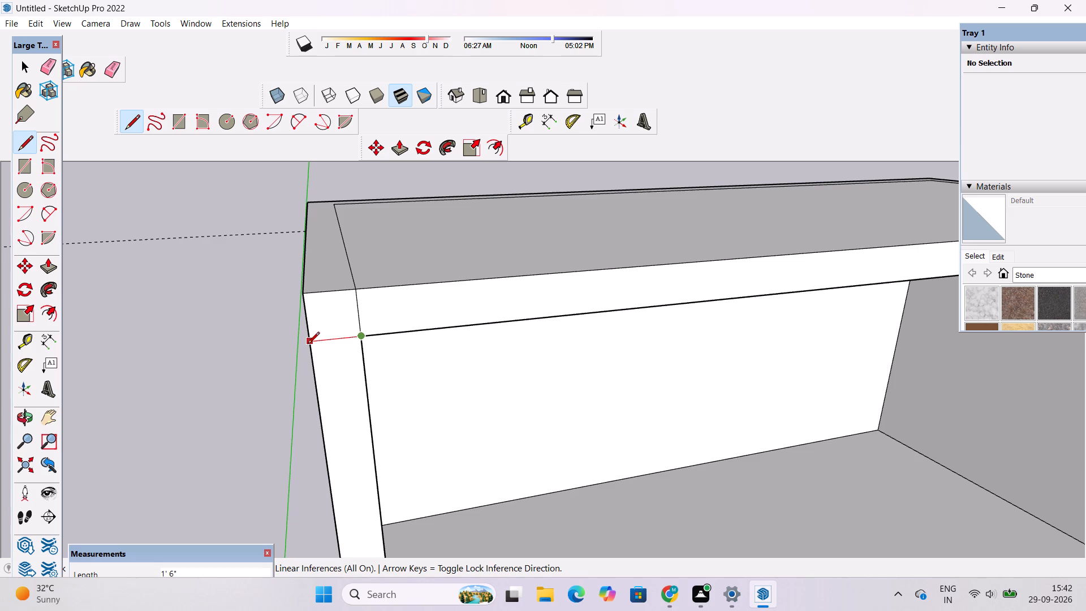
left_click(308, 345)
key("space")
Draw a matching 1' 6" line from the roof's lower front corner across the front end of the opposite side wall.
scroll(154, 324, "down", 9)
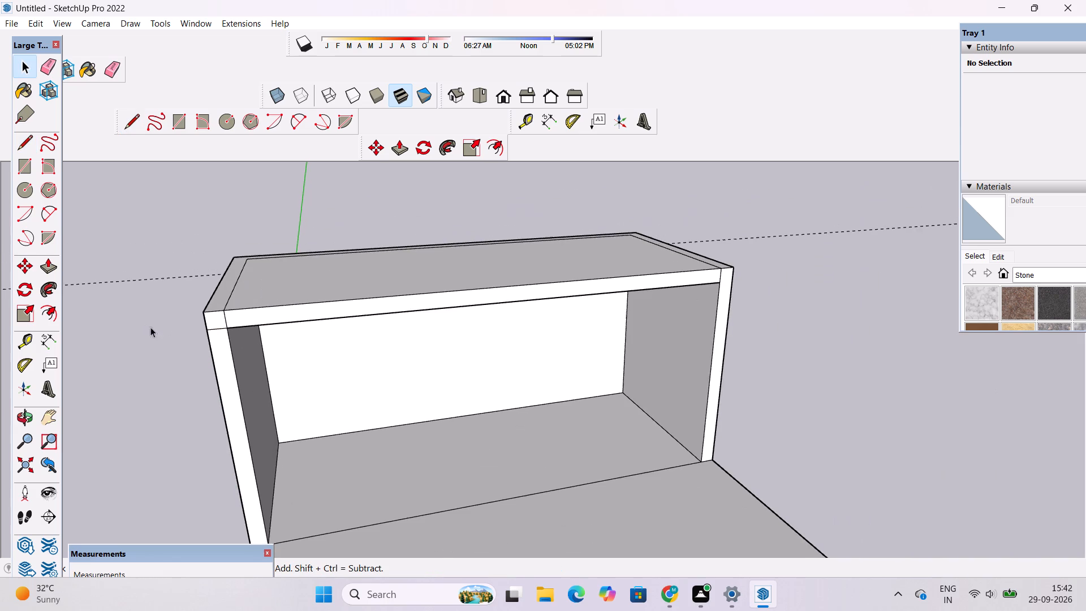
key("l")
scroll(244, 327, "down", 4)
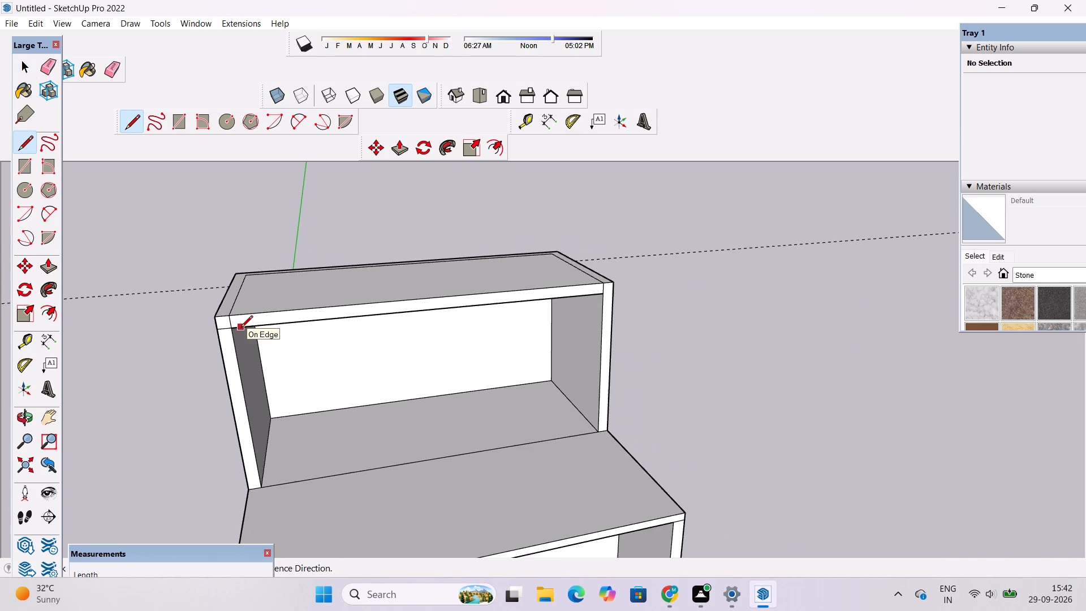
scroll(241, 328, "down", 1)
scroll(240, 332, "up", 2)
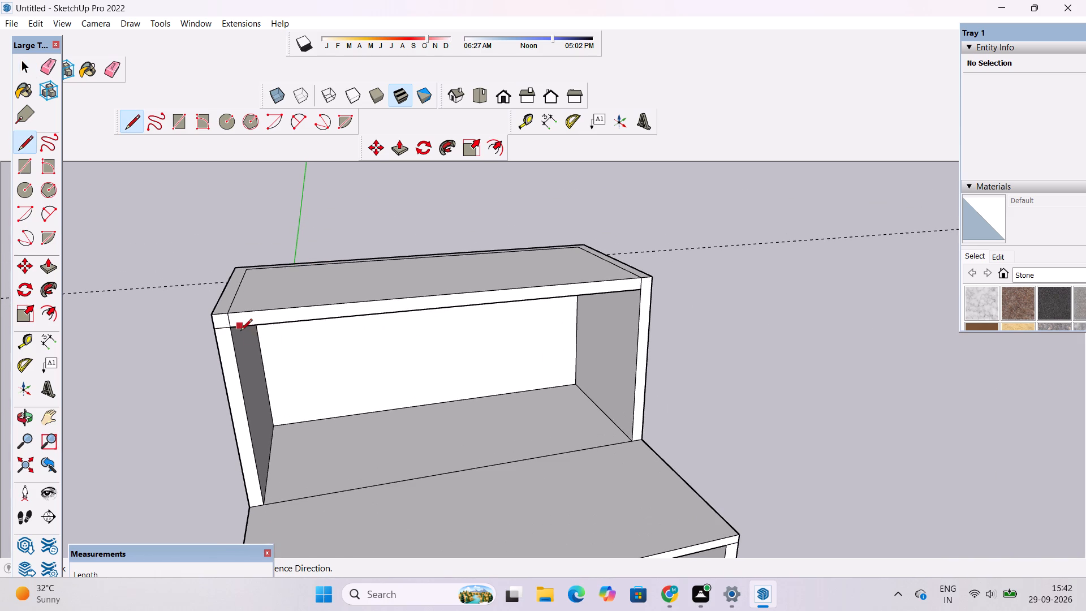
scroll(660, 283, "up", 9)
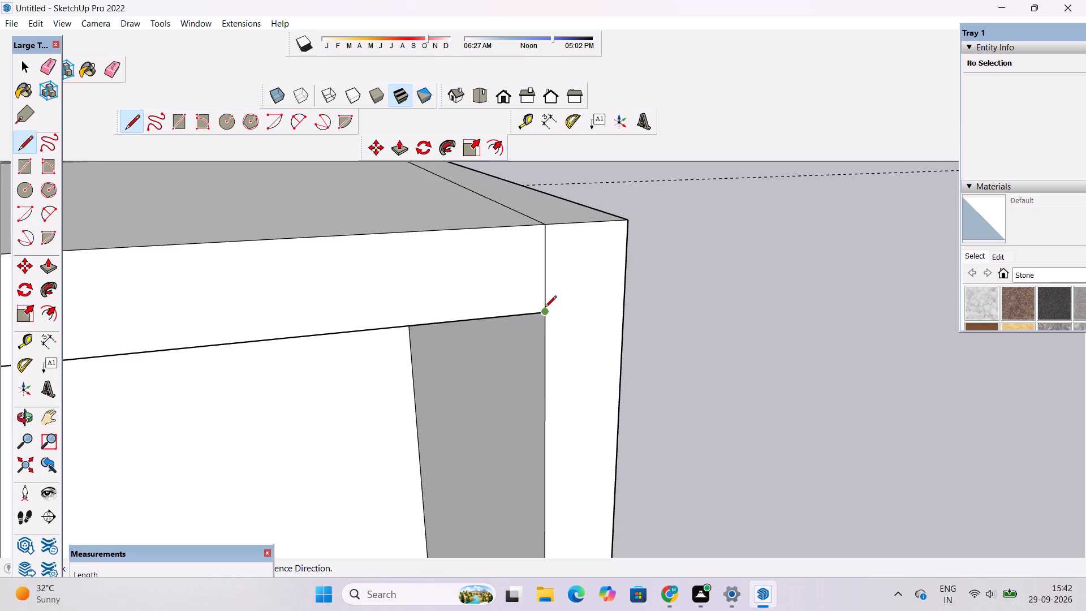
left_click(545, 312)
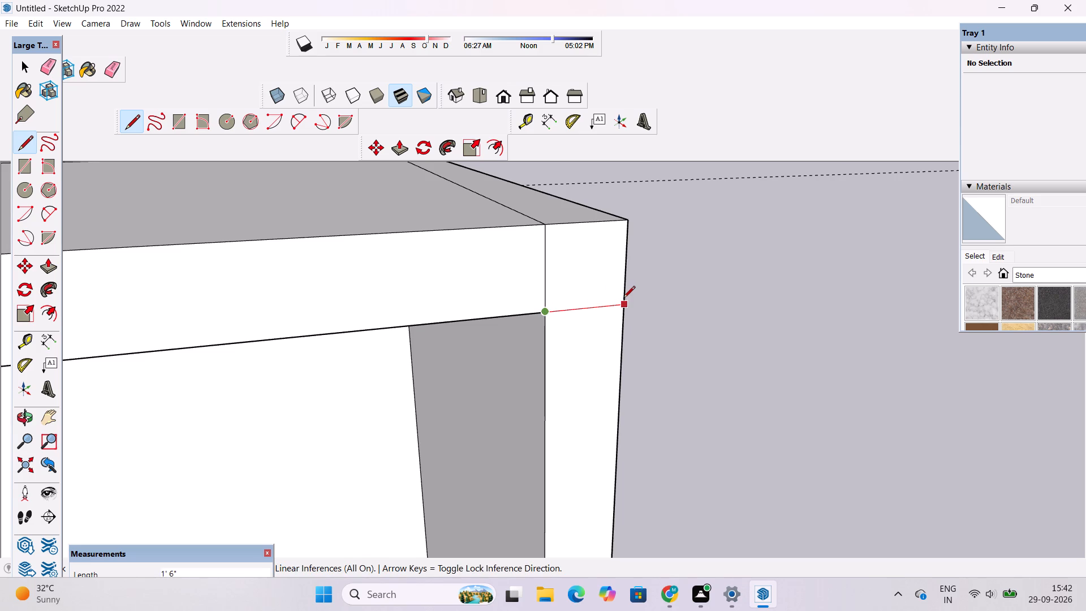
left_click(626, 304)
key("space")
Erase the short vertical seam at the roof's front corner above the side wall farthest from the green axis.
scroll(657, 303, "down", 4)
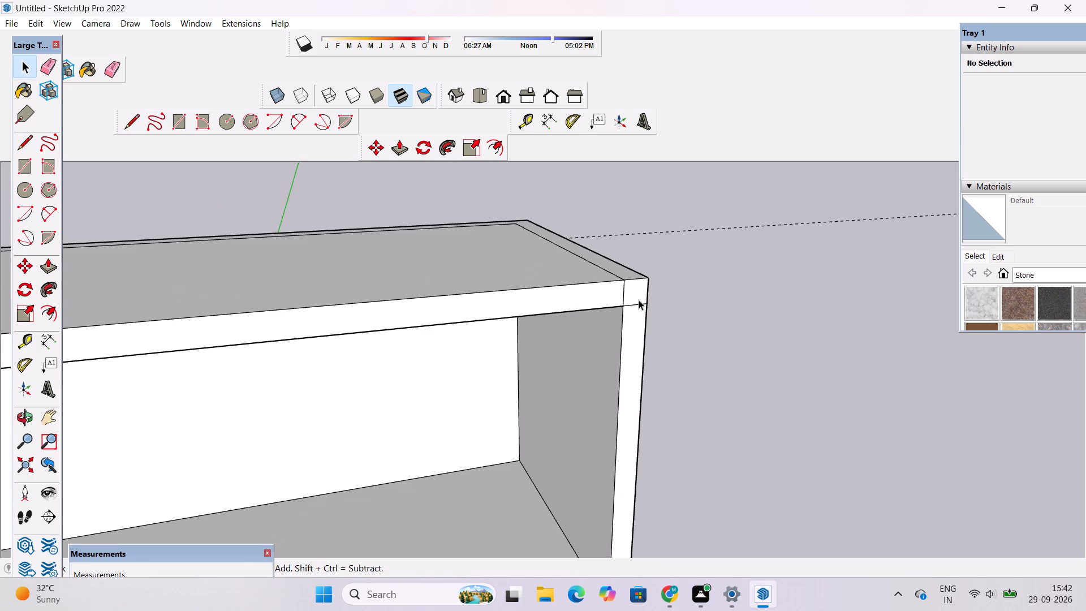
scroll(640, 302, "down", 2)
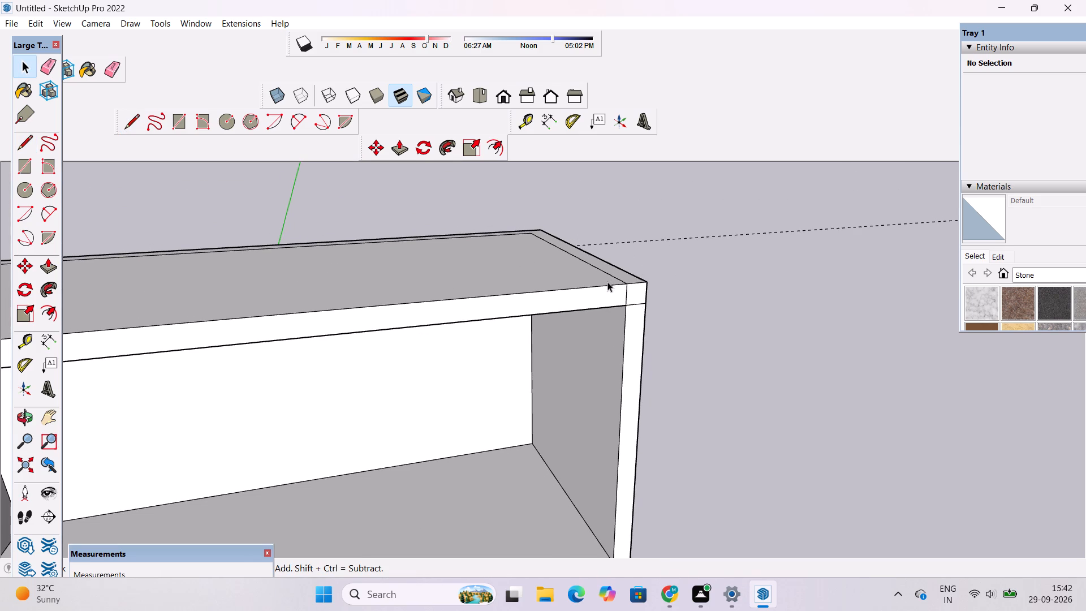
key("e")
scroll(721, 244, "down", 5)
scroll(666, 276, "up", 5)
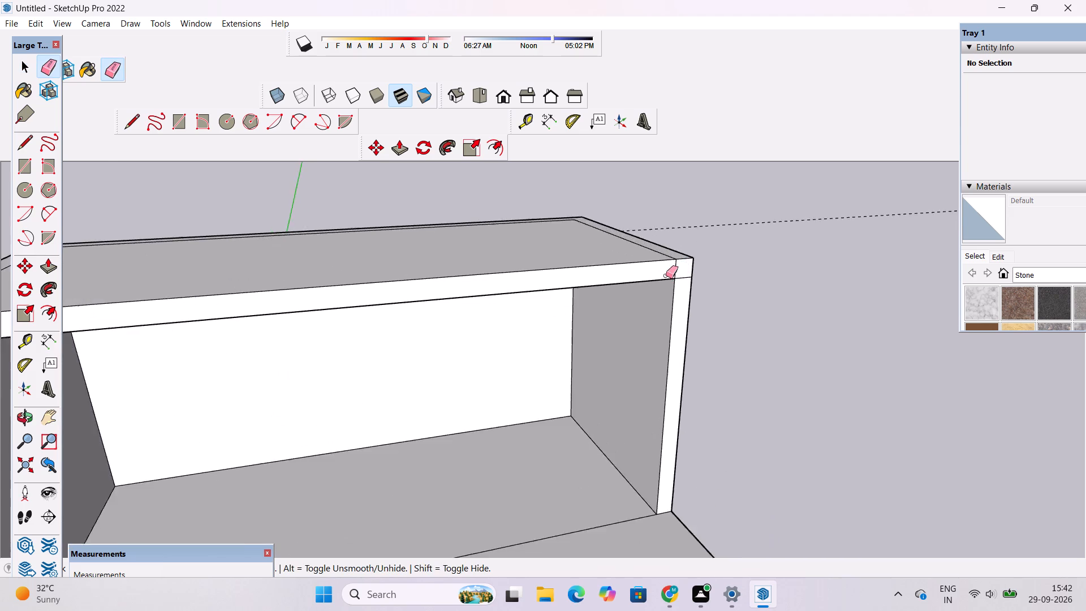
scroll(666, 276, "up", 5)
left_click_drag(689, 264, 660, 277)
scroll(725, 256, "down", 7)
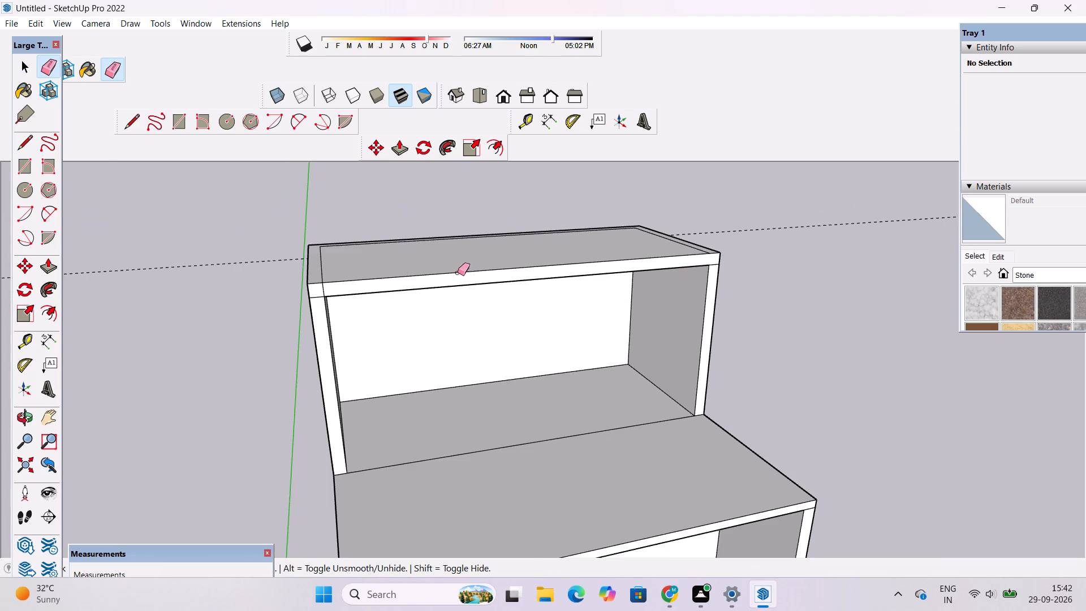
Erase the matching vertical seam at the roof's front corner above the side wall nearest the green axis.
scroll(297, 282, "up", 5)
scroll(345, 305, "up", 5)
left_click_drag(360, 286, 352, 289)
left_click_drag(352, 289, 347, 291)
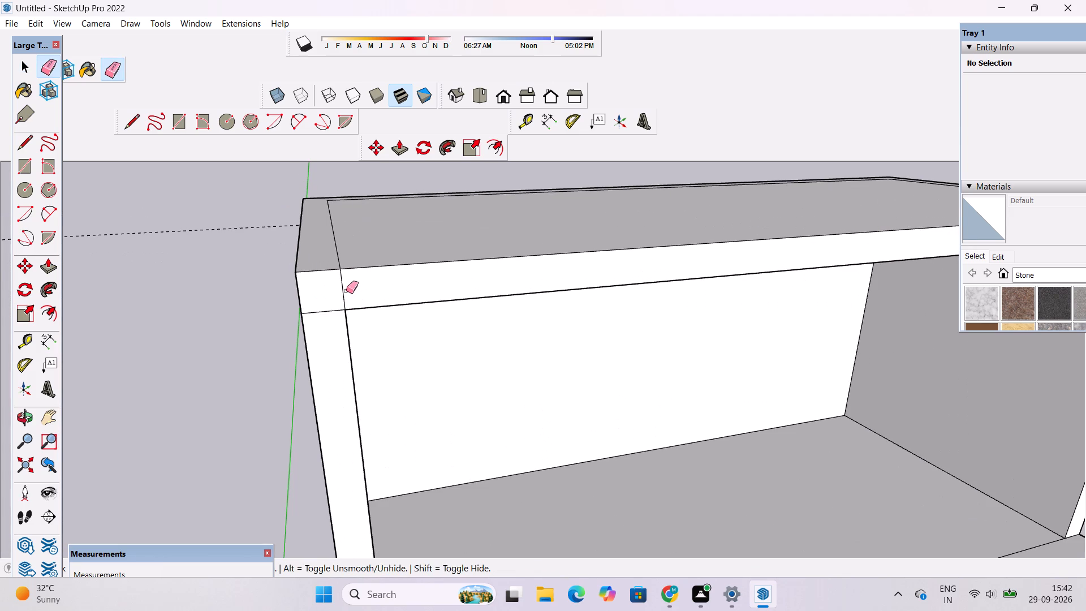
left_click_drag(346, 291, 337, 297)
scroll(218, 222, "down", 8)
scroll(227, 246, "up", 4)
key("space")
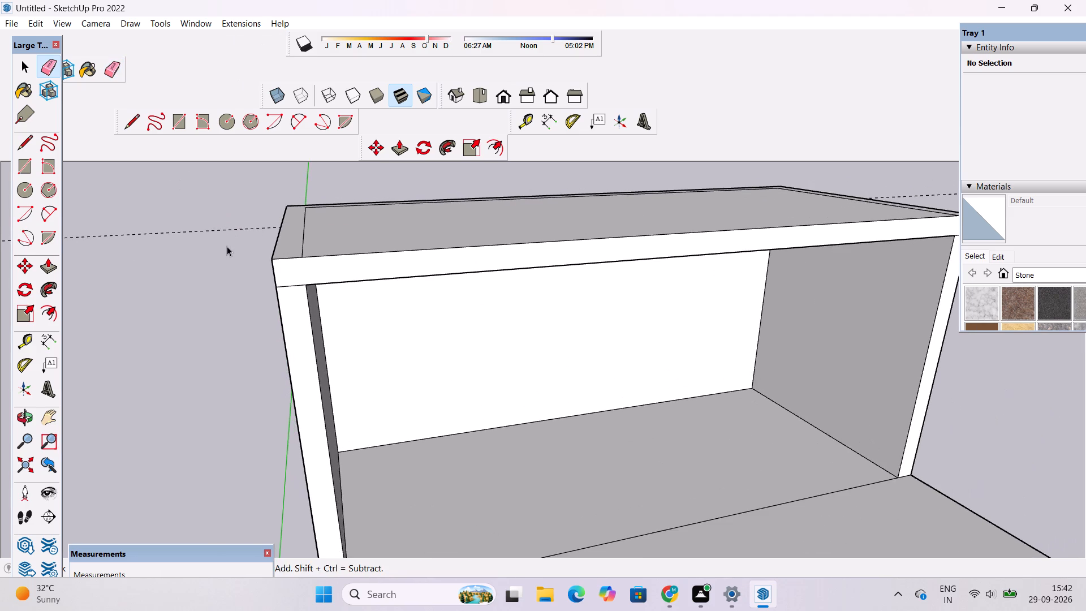
Erase the leftover guide line running along the top level's back wall.
type("o")
scroll(229, 259, "down", 4)
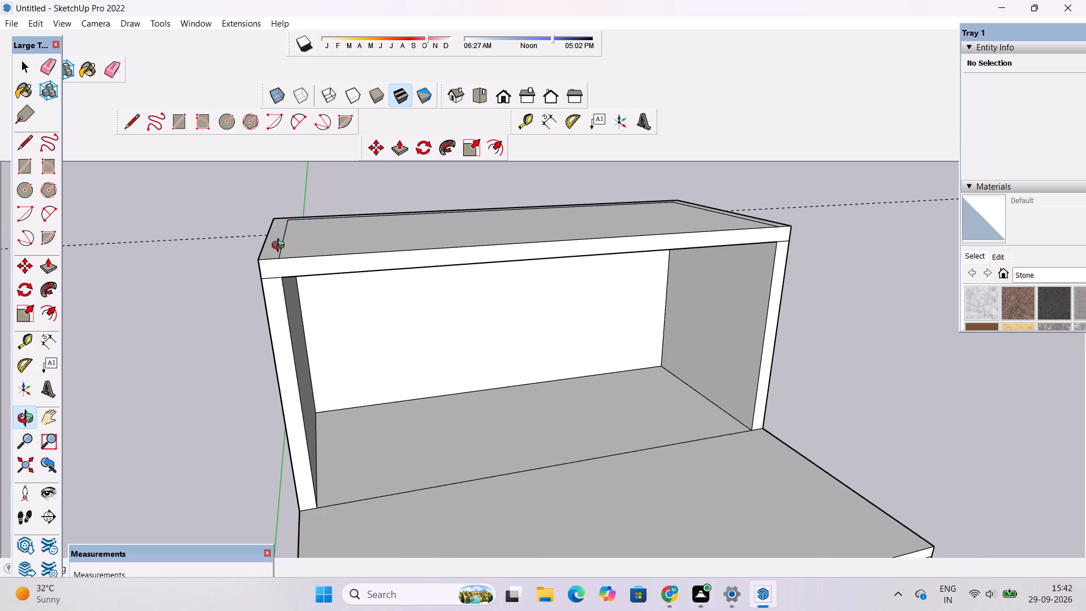
left_click_drag(312, 257, 285, 263)
scroll(283, 263, "up", 1)
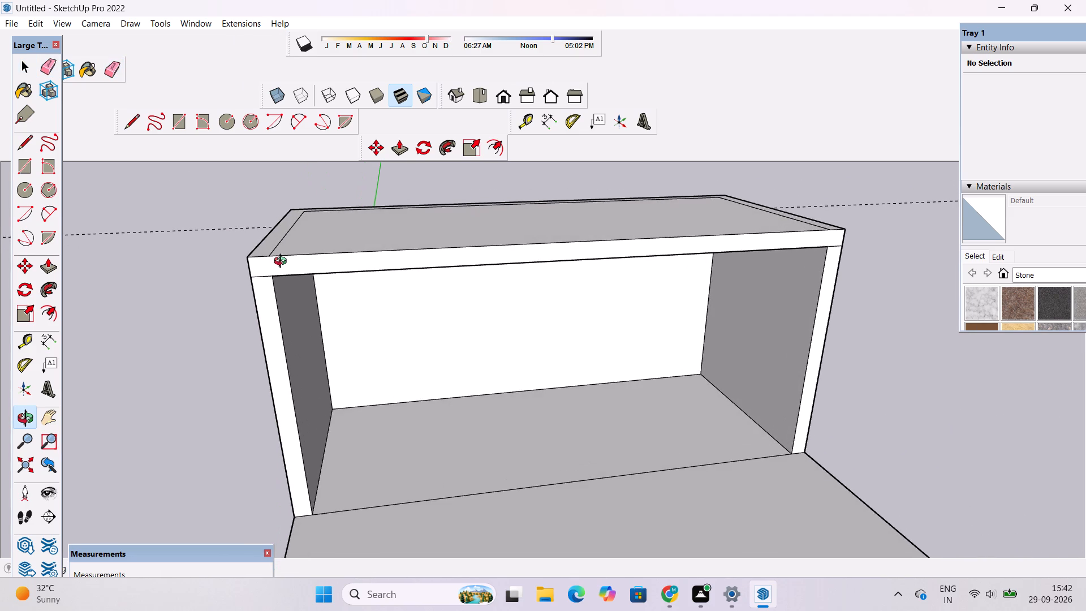
left_click_drag(283, 263, 271, 263, "shift")
scroll(238, 262, "up", 1)
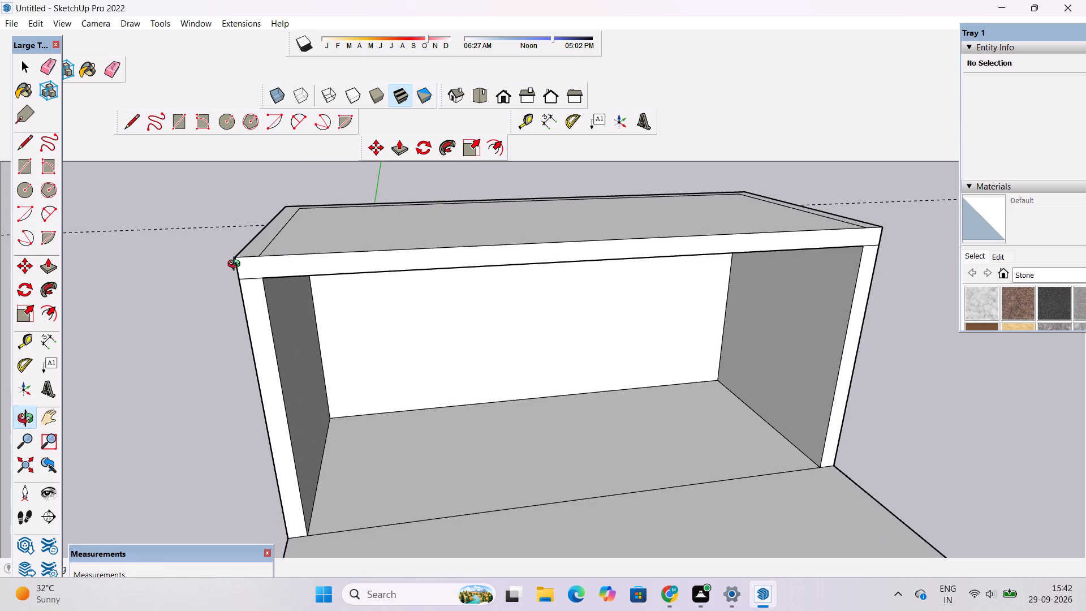
scroll(236, 265, "down", 3)
scroll(236, 265, "up", 5)
scroll(236, 265, "down", 3)
scroll(248, 277, "up", 1)
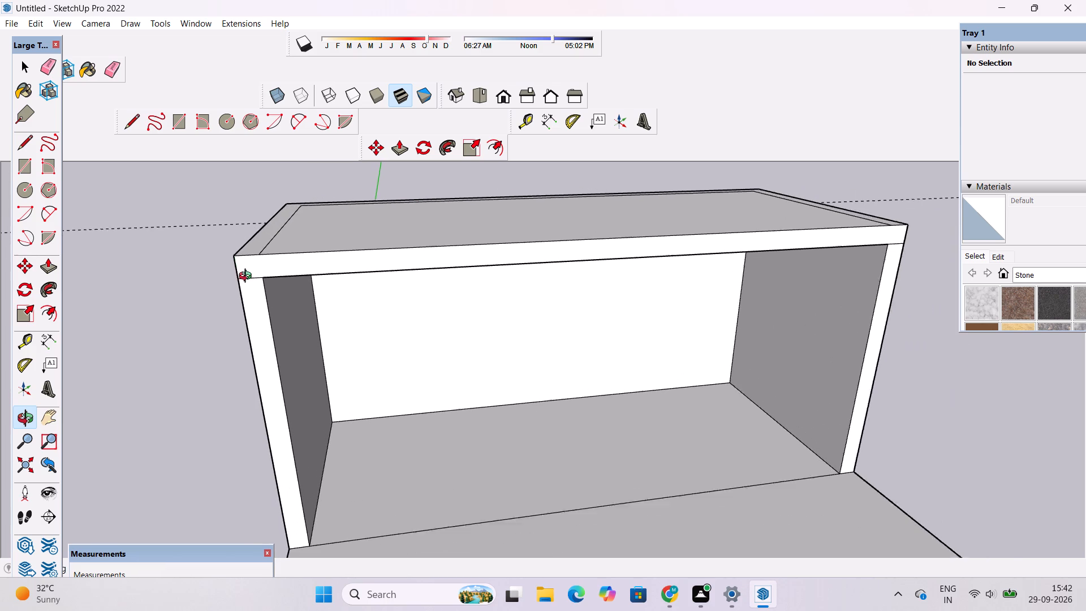
scroll(248, 277, "up", 2)
left_click_drag(243, 283, 218, 259, "shift")
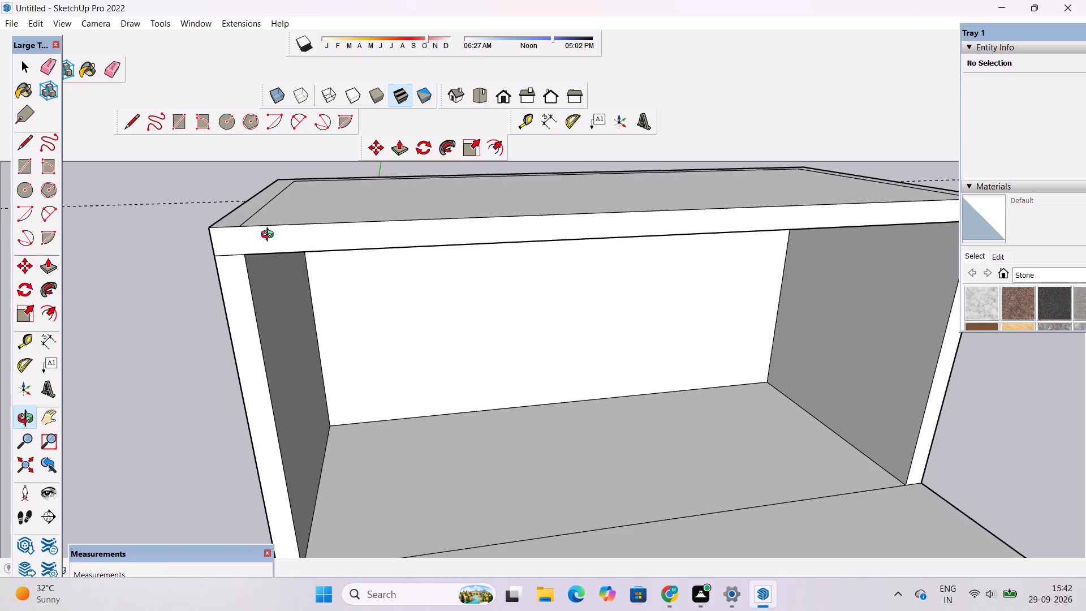
scroll(270, 236, "down", 1)
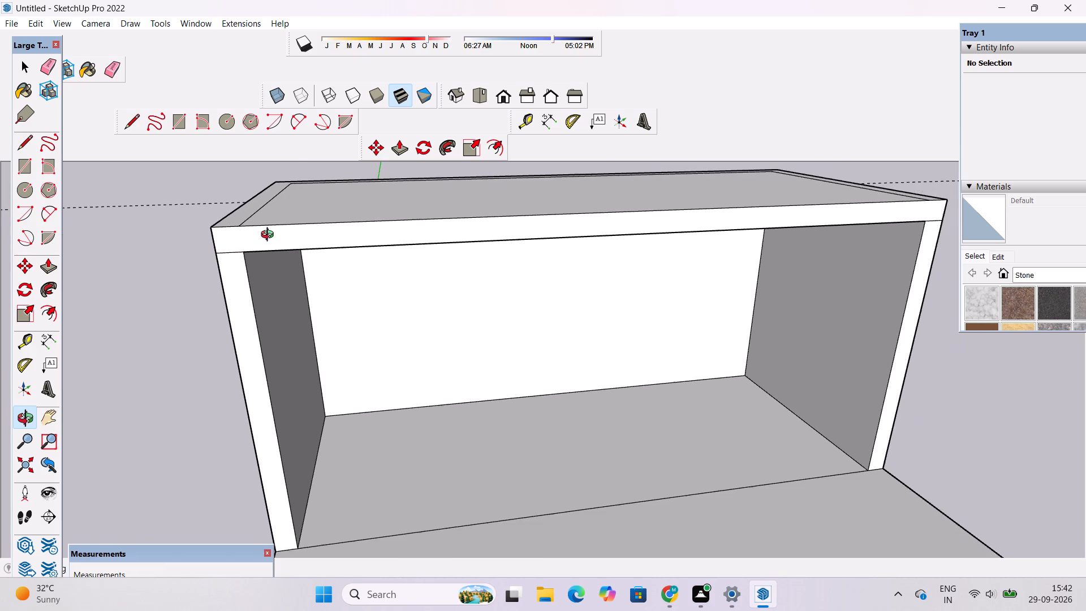
scroll(270, 236, "down", 3)
scroll(270, 236, "up", 4)
scroll(270, 236, "down", 9)
left_click_drag(275, 236, 282, 347)
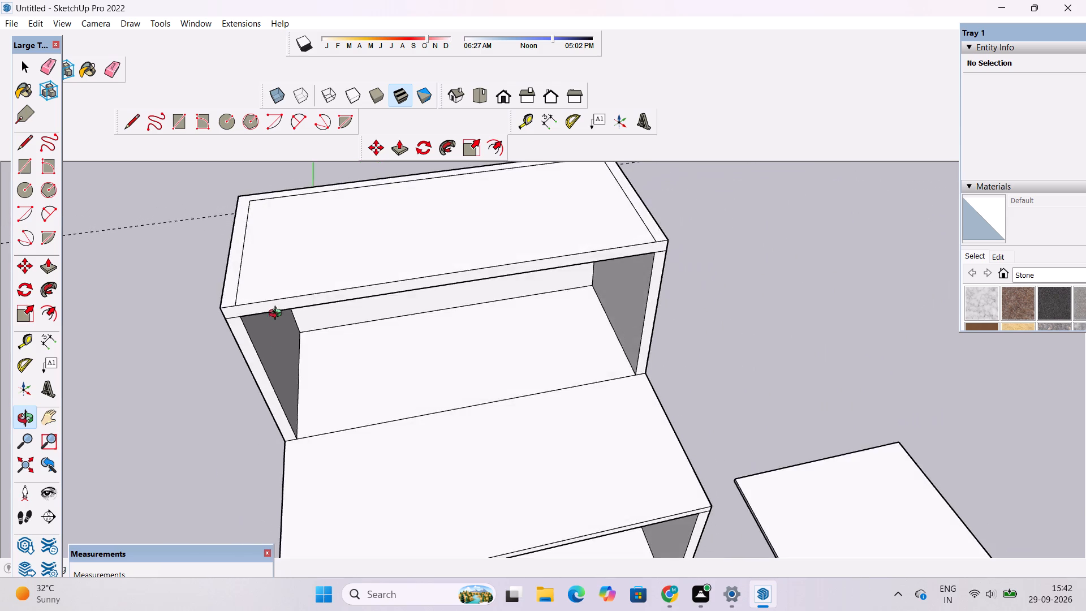
scroll(278, 303, "down", 5)
left_click_drag(316, 284, 262, 280)
scroll(260, 273, "up", 2)
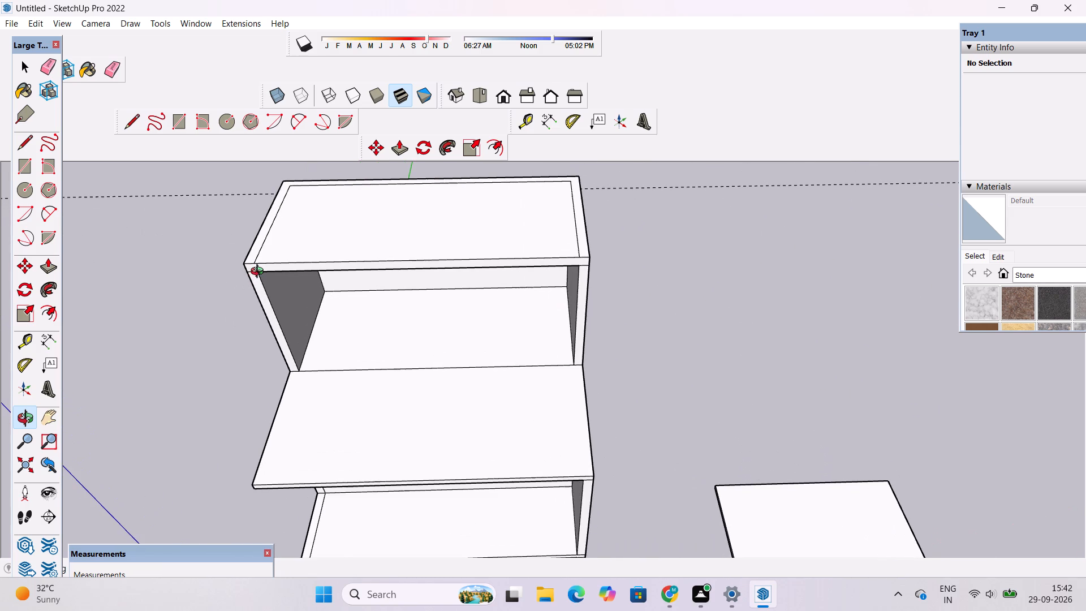
left_click_drag(260, 273, 313, 280, "shift")
key("e")
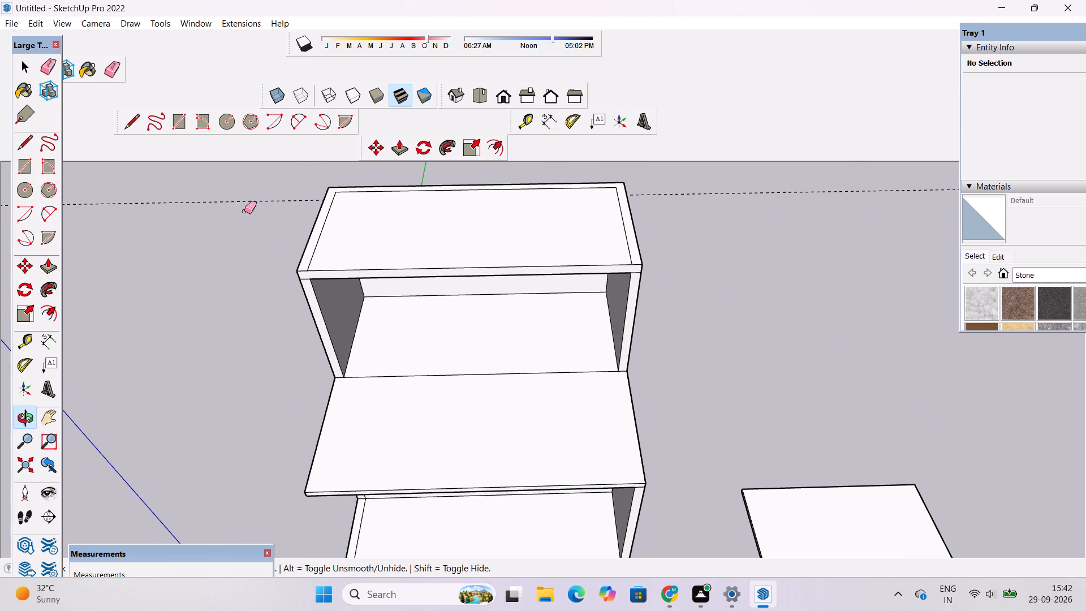
left_click_drag(245, 191, 249, 206)
Examine the roof and the stacked levels below it from several angles and distances.
key("o")
scroll(250, 208, "down", 12)
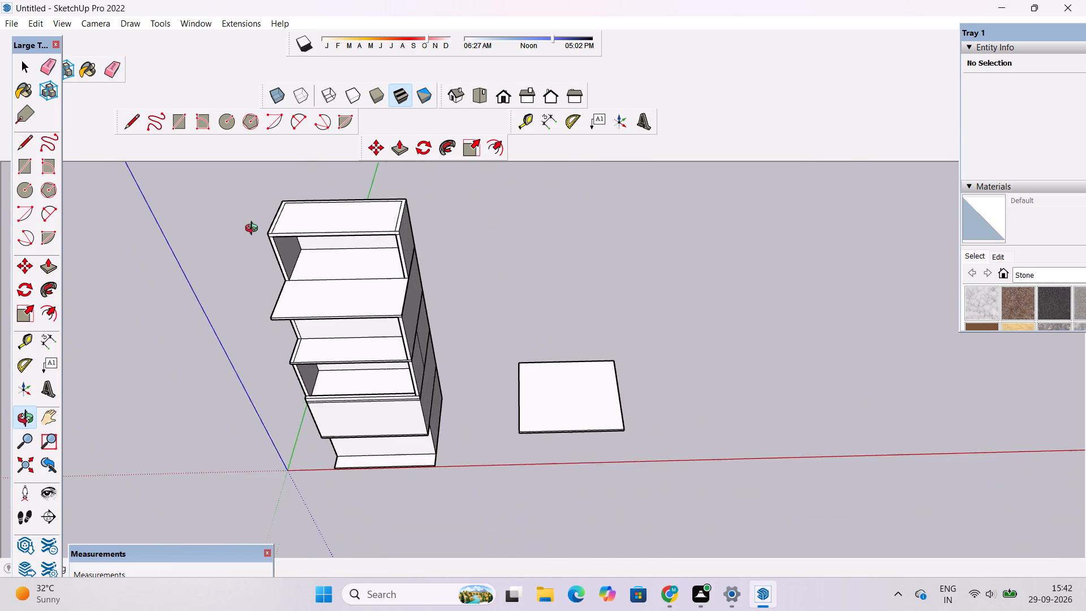
left_click_drag(261, 244, 330, 253)
scroll(327, 242, "up", 4)
scroll(327, 242, "down", 5)
scroll(327, 242, "up", 4)
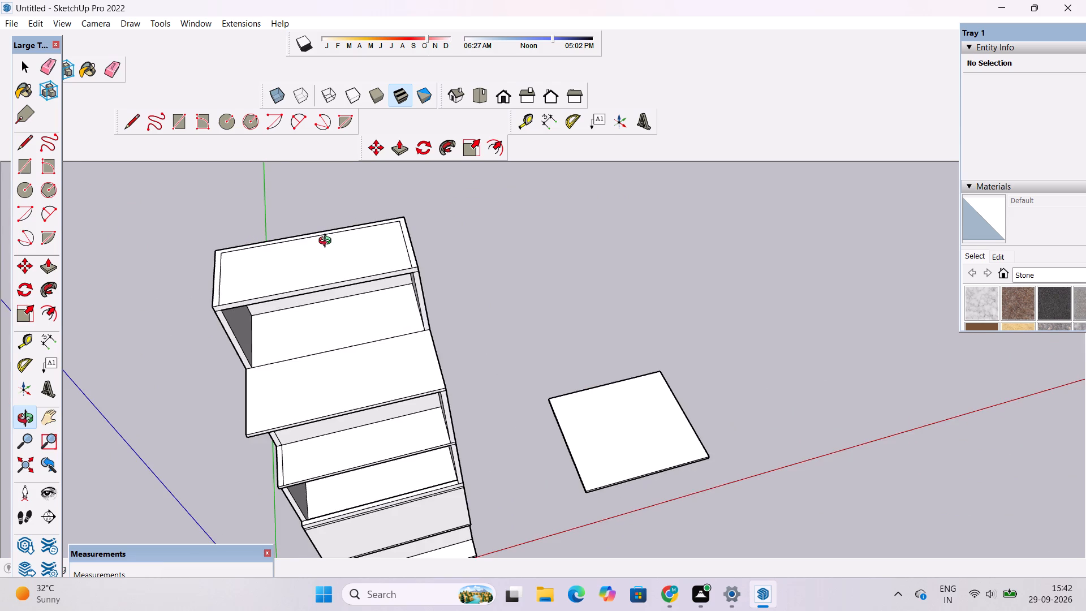
scroll(327, 242, "down", 4)
scroll(327, 242, "up", 4)
scroll(327, 242, "down", 3)
scroll(327, 242, "up", 2)
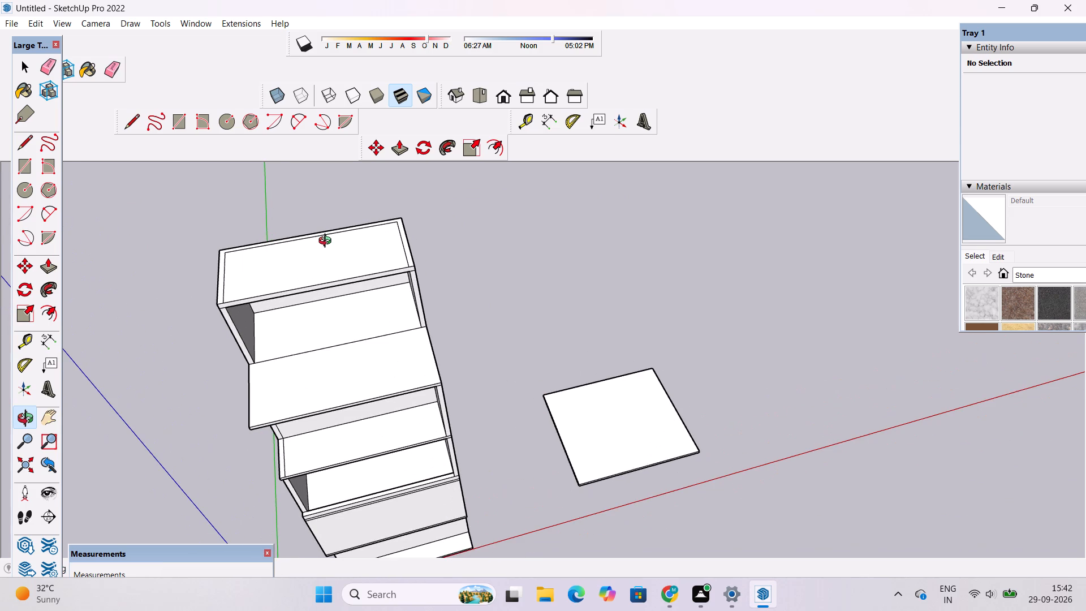
scroll(327, 242, "down", 7)
scroll(316, 313, "up", 4)
left_click_drag(315, 307, 262, 234)
scroll(253, 229, "up", 3)
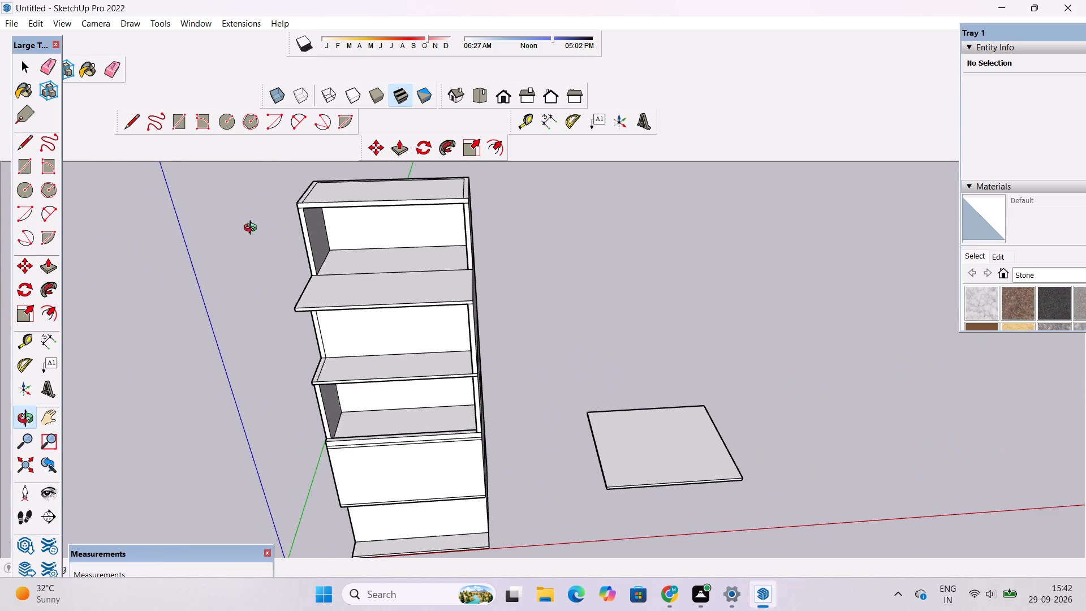
scroll(257, 238, "down", 3)
left_click_drag(282, 248, 339, 313, "shift")
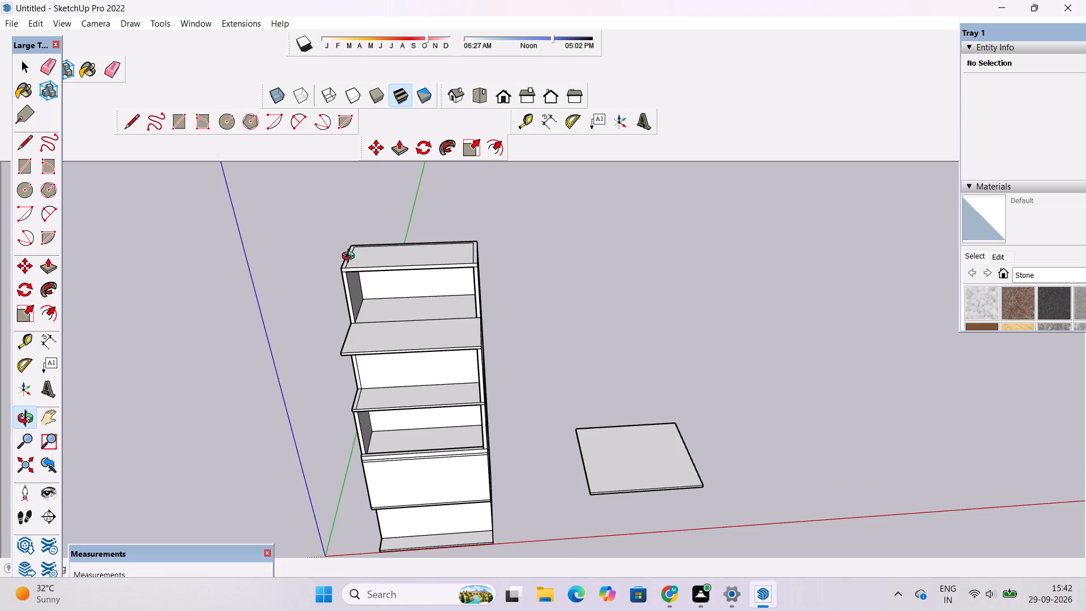
scroll(351, 257, "up", 5)
left_click_drag(331, 275, 346, 337)
scroll(327, 334, "up", 4)
left_click_drag(329, 330, 291, 285, "shift")
scroll(283, 285, "up", 2)
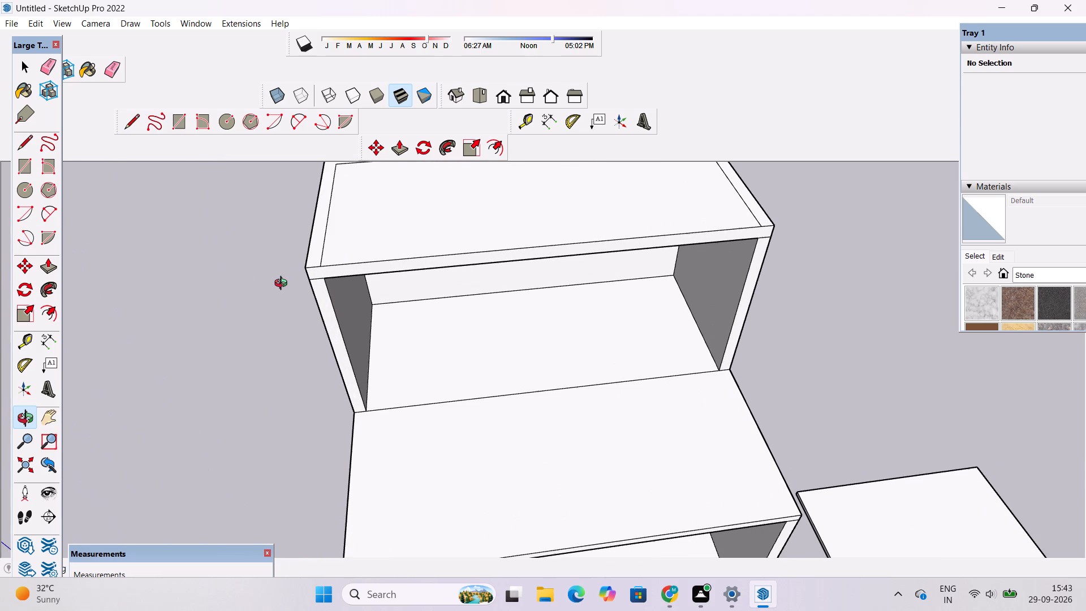
left_click_drag(436, 251, 368, 296)
scroll(356, 280, "down", 5)
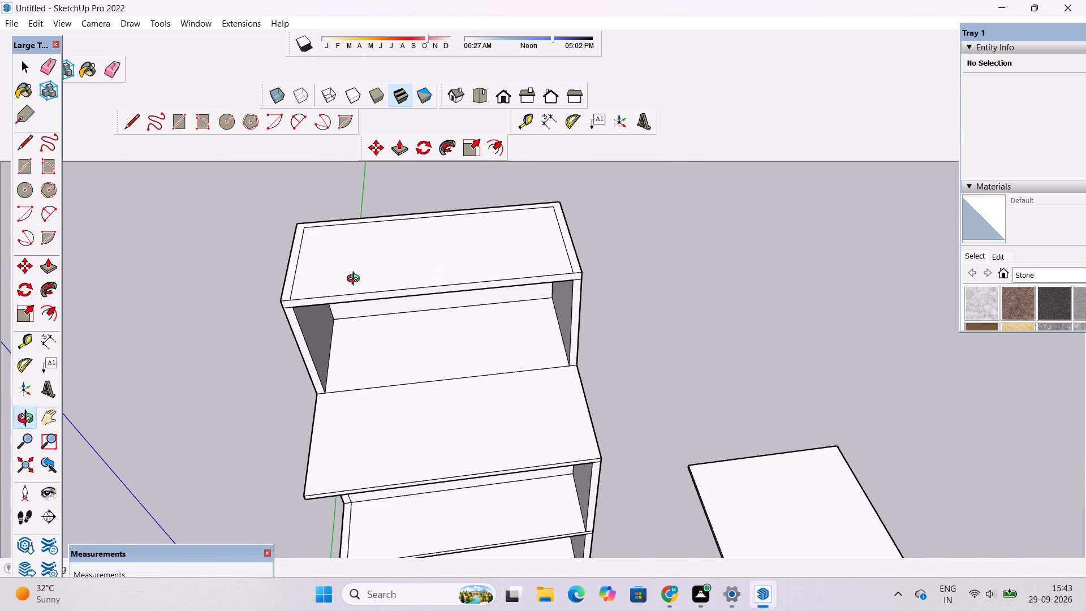
left_click_drag(341, 328, 323, 231)
left_click_drag(403, 274, 276, 285)
left_click_drag(377, 302, 327, 341, "shift")
left_click_drag(344, 391, 501, 484)
Place a guide 1.5' inward from the front edge of the top level's floor with the Tape Measure.
scroll(413, 446, "up", 3)
left_click_drag(413, 446, 281, 388, "shift")
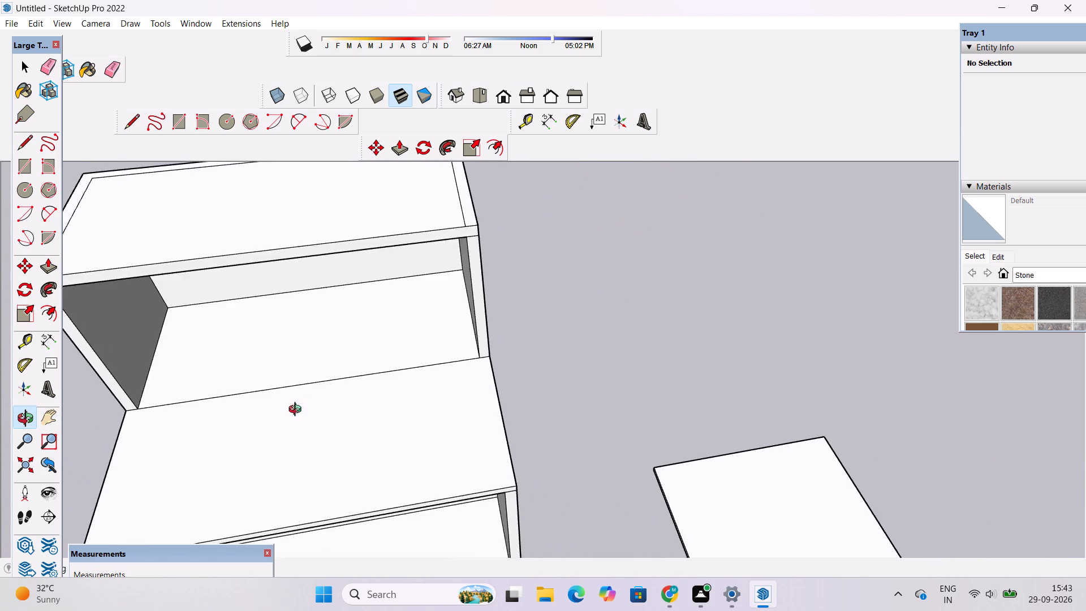
left_click_drag(300, 414, 317, 468)
scroll(298, 443, "up", 4)
left_click_drag(264, 437, 387, 420, "shift")
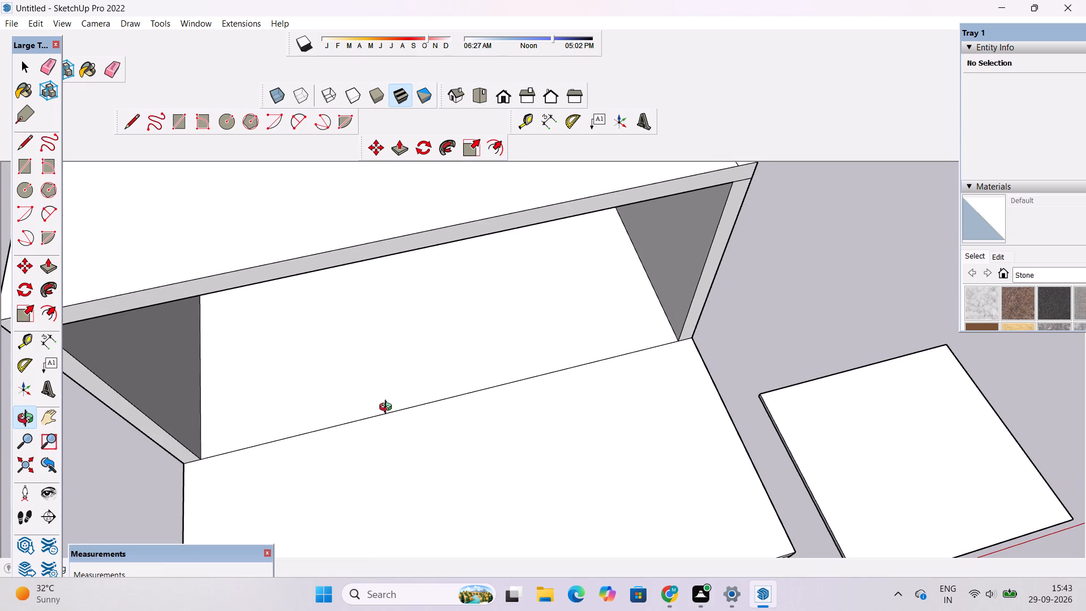
key("t")
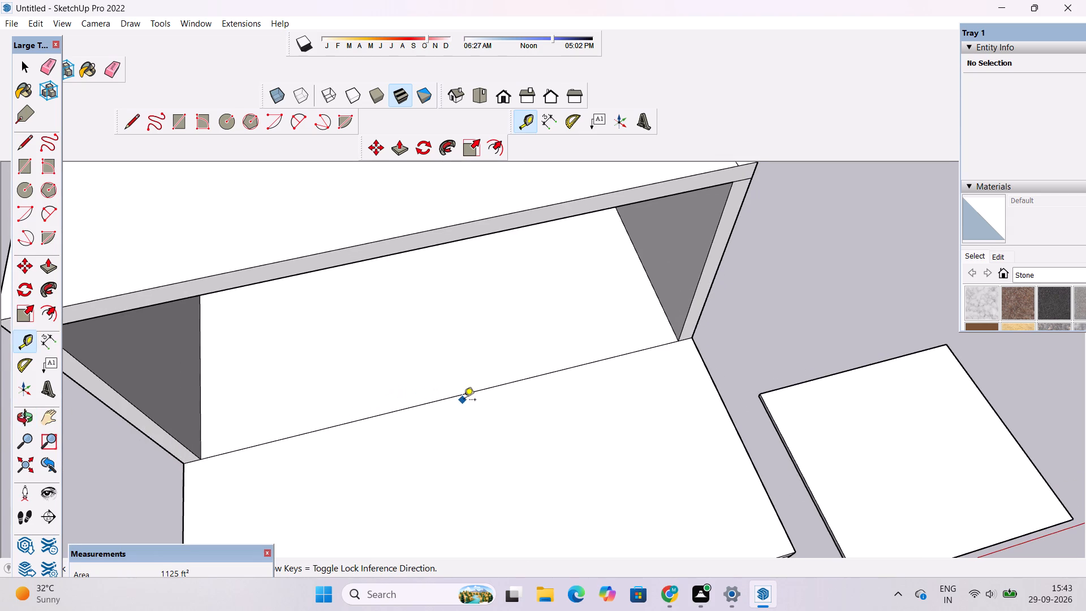
left_click(451, 398)
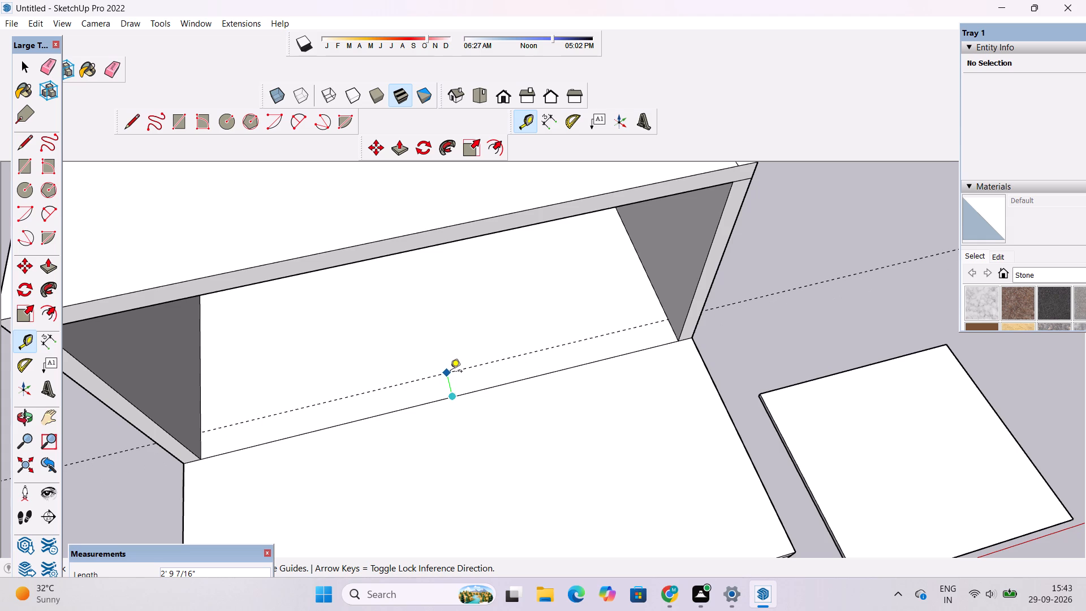
type("1.5'")
key("Return")
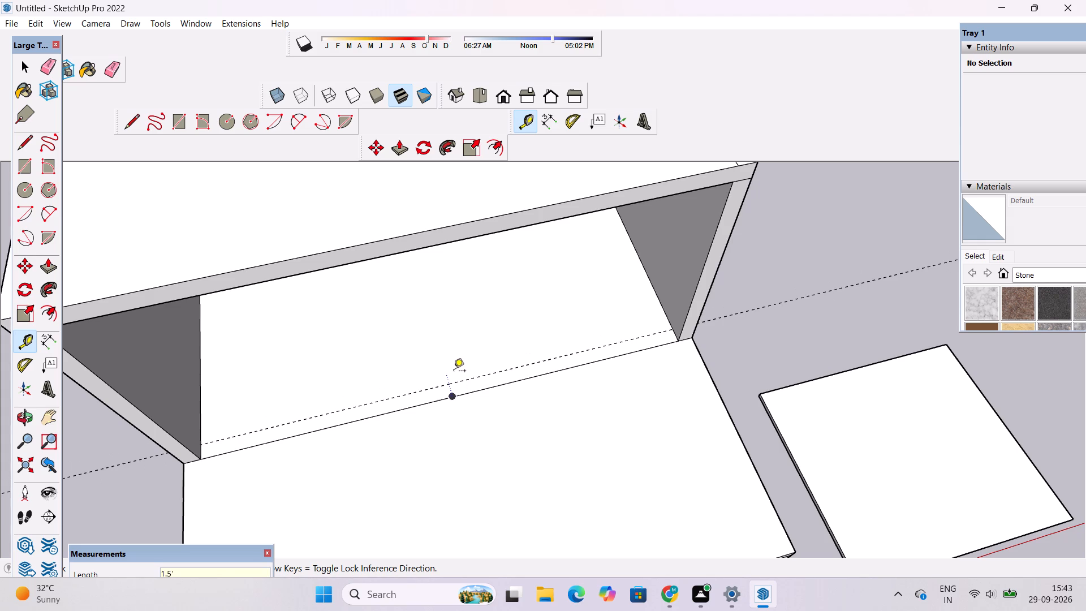
Draw a 47' line along the new guide across the top level's floor, from one side wall to the other.
key("l")
scroll(647, 337, "up", 6)
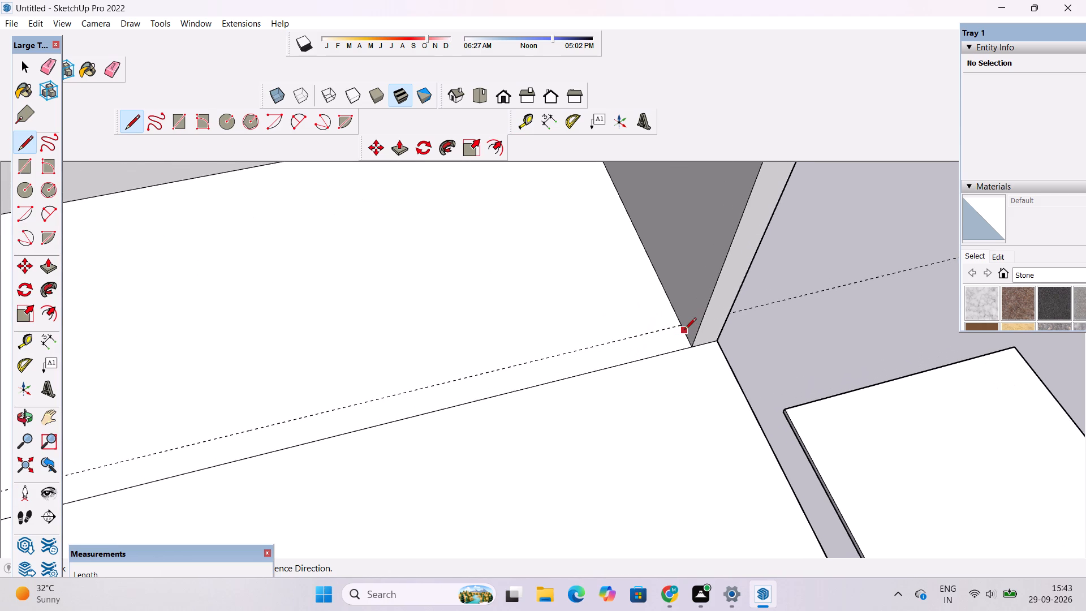
scroll(684, 330, "up", 4)
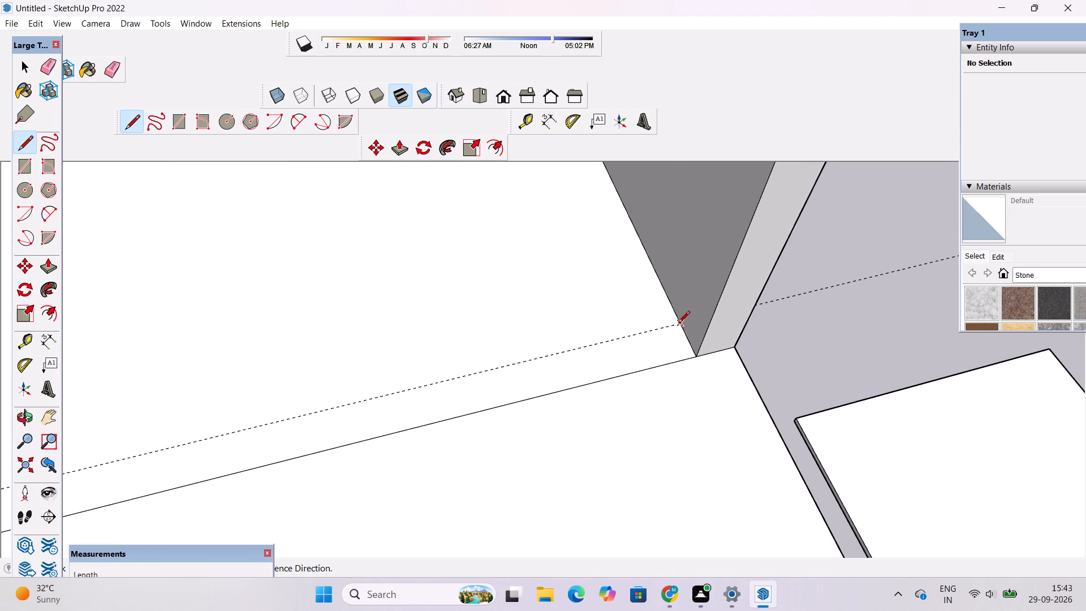
left_click(678, 324)
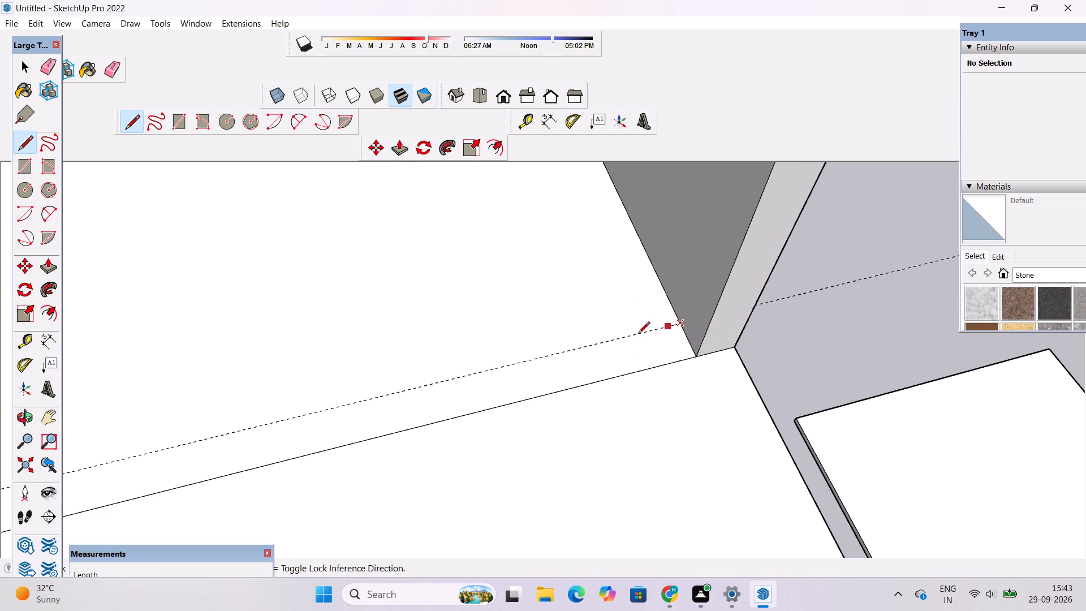
scroll(628, 337, "down", 20)
scroll(519, 353, "up", 8)
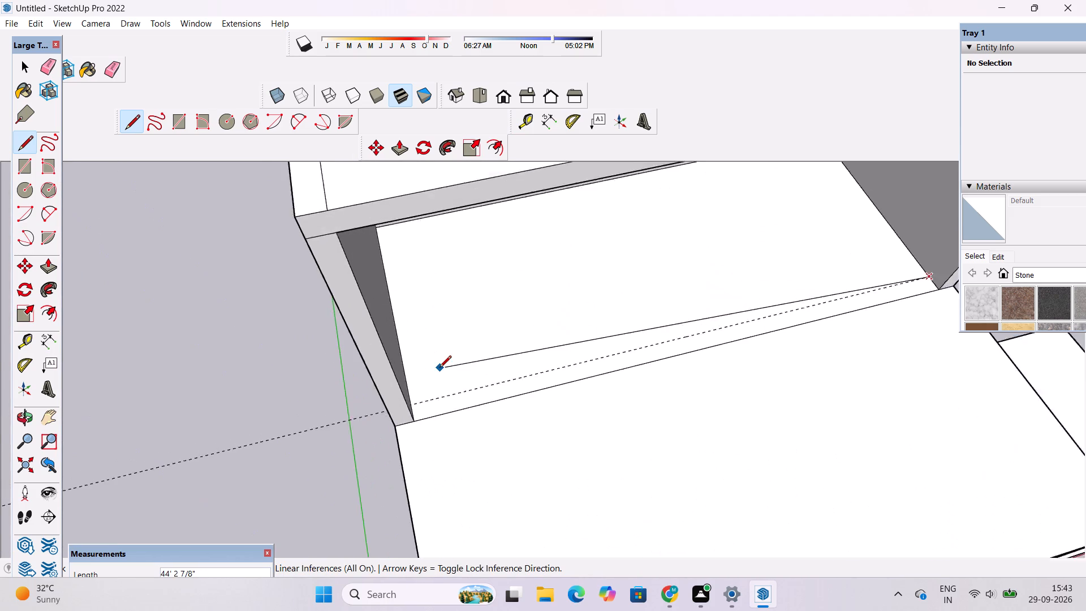
scroll(439, 368, "up", 7)
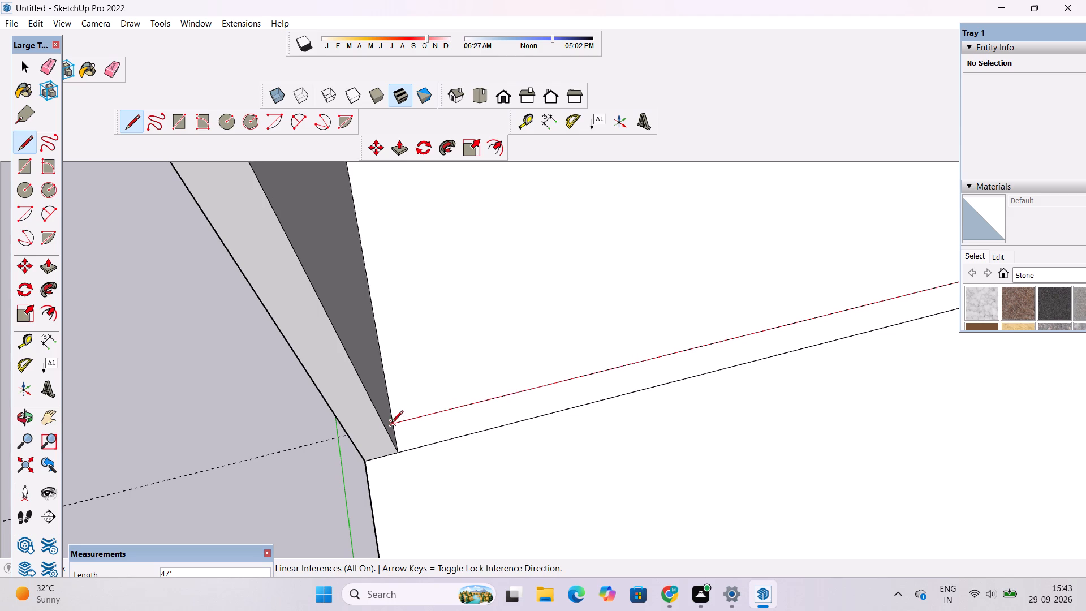
left_click(392, 423)
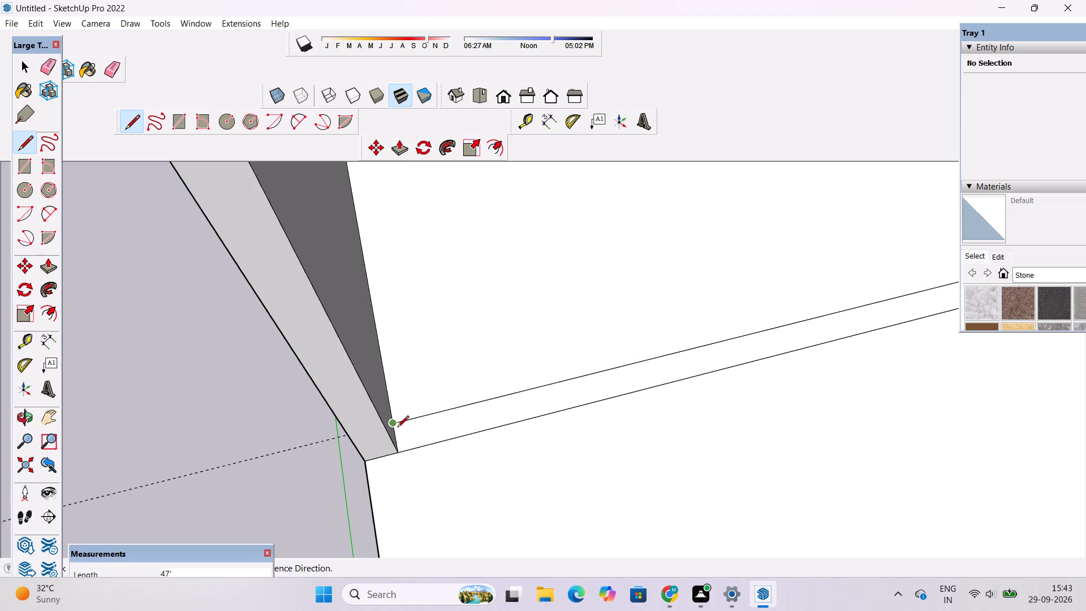
key("space")
Erase the leftover guide line that extends past the side wall along the new strip line.
type("e")
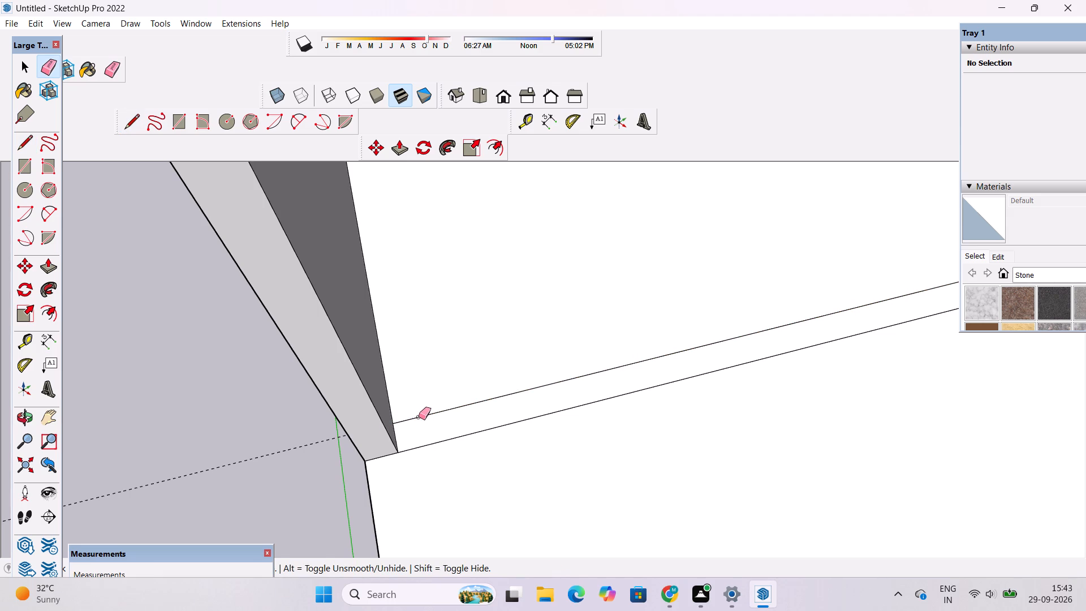
scroll(309, 457, "down", 3)
left_click_drag(249, 443, 259, 472)
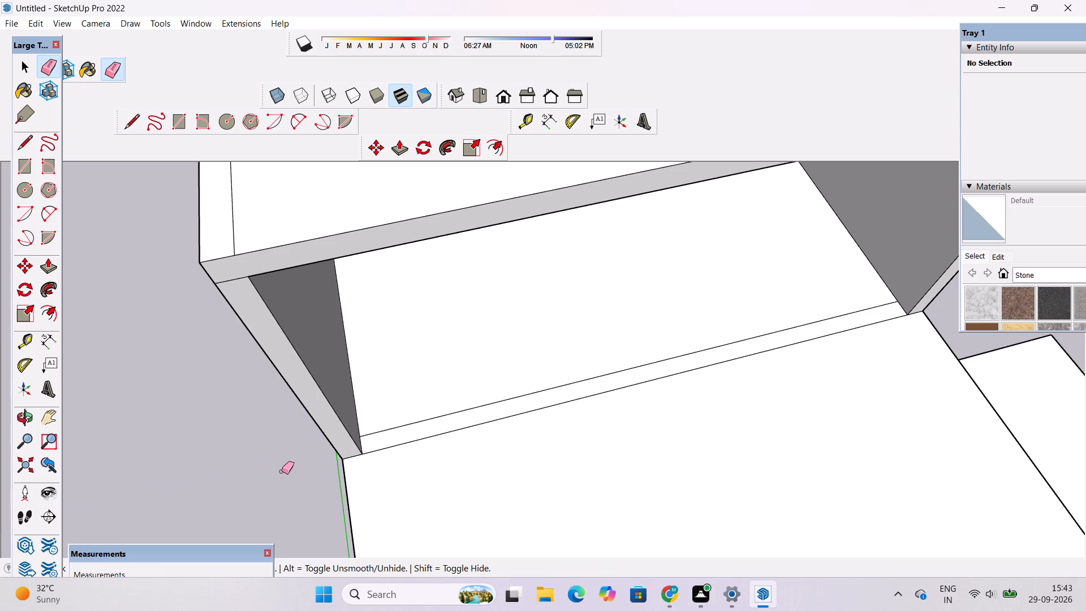
Push/Pull the 1.5' floor strip up 21' 6" to the roof's underside to form the top level's front wall.
key("o")
key("o")
scroll(350, 474, "down", 6)
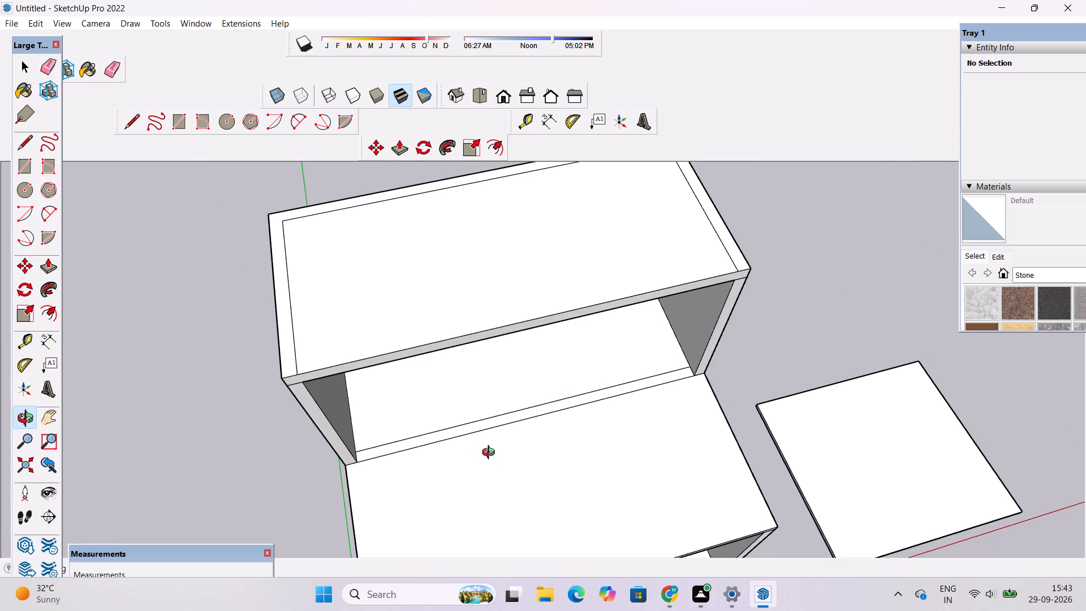
left_click_drag(497, 457, 463, 365)
left_click_drag(484, 410, 528, 450, "shift")
left_click_drag(528, 450, 454, 441)
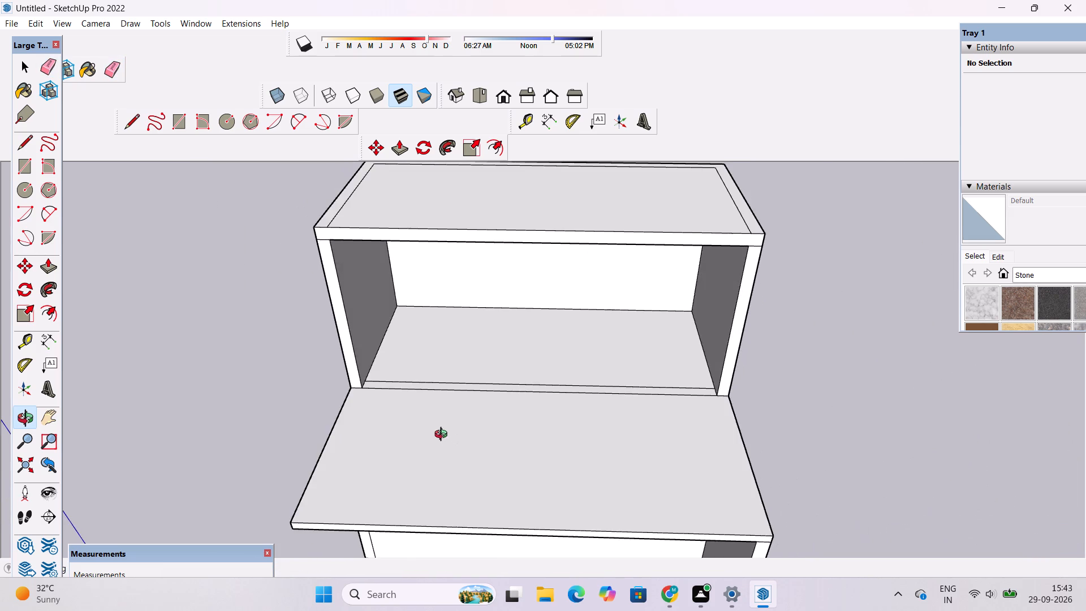
scroll(443, 436, "up", 2)
left_click_drag(441, 418, 415, 462, "shift")
left_click_drag(422, 487, 461, 495)
left_click_drag(474, 480, 466, 484, "shift")
left_click_drag(470, 485, 536, 487)
double_click(538, 485)
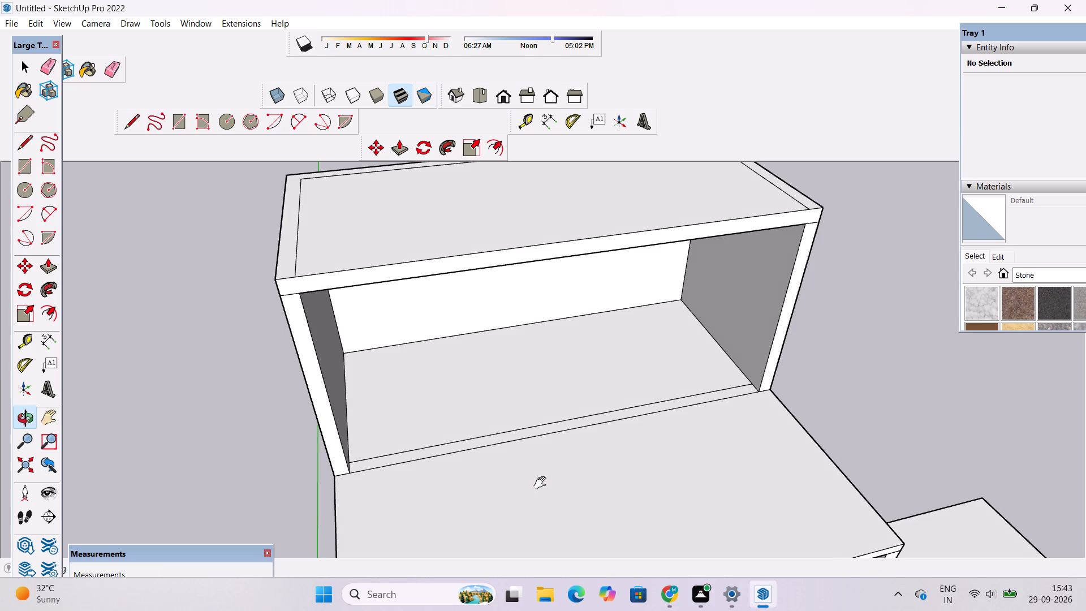
key("p")
scroll(571, 433, "up", 3)
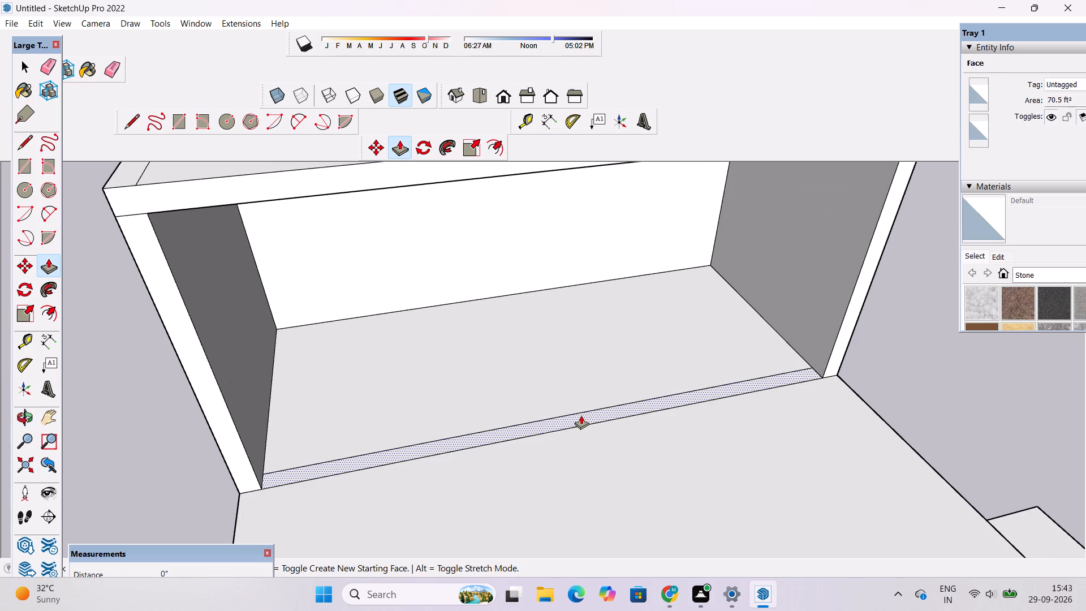
left_click(581, 415)
scroll(571, 388, "down", 4)
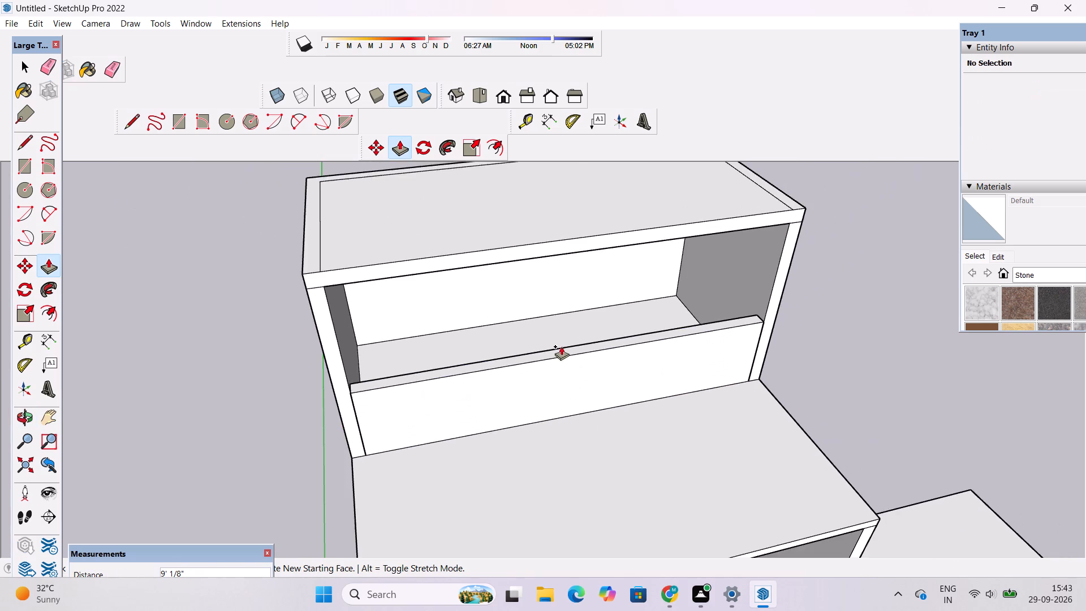
scroll(561, 346, "up", 3)
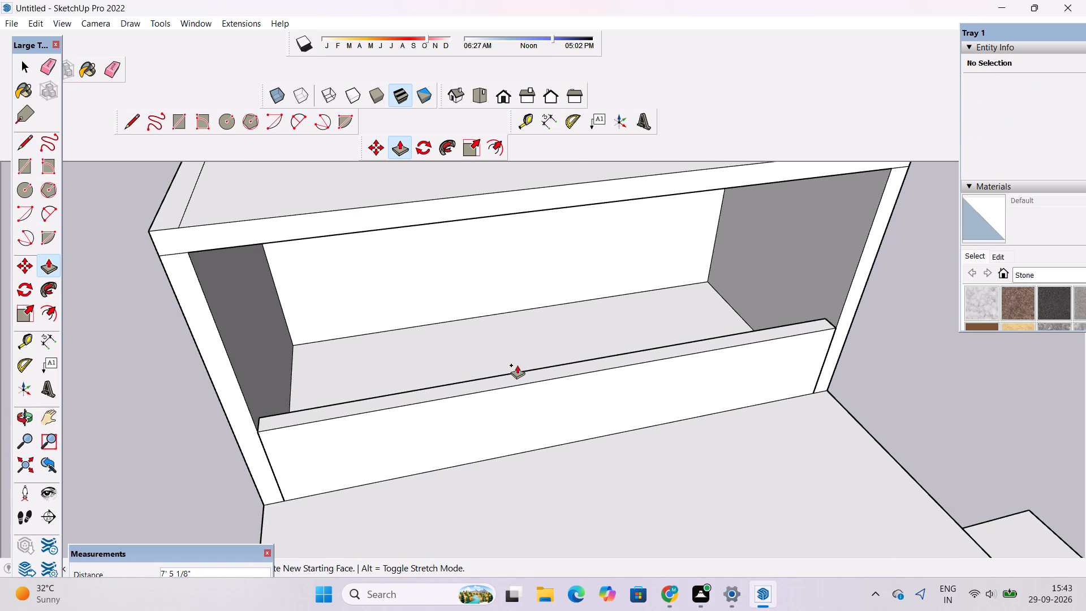
scroll(514, 363, "down", 2)
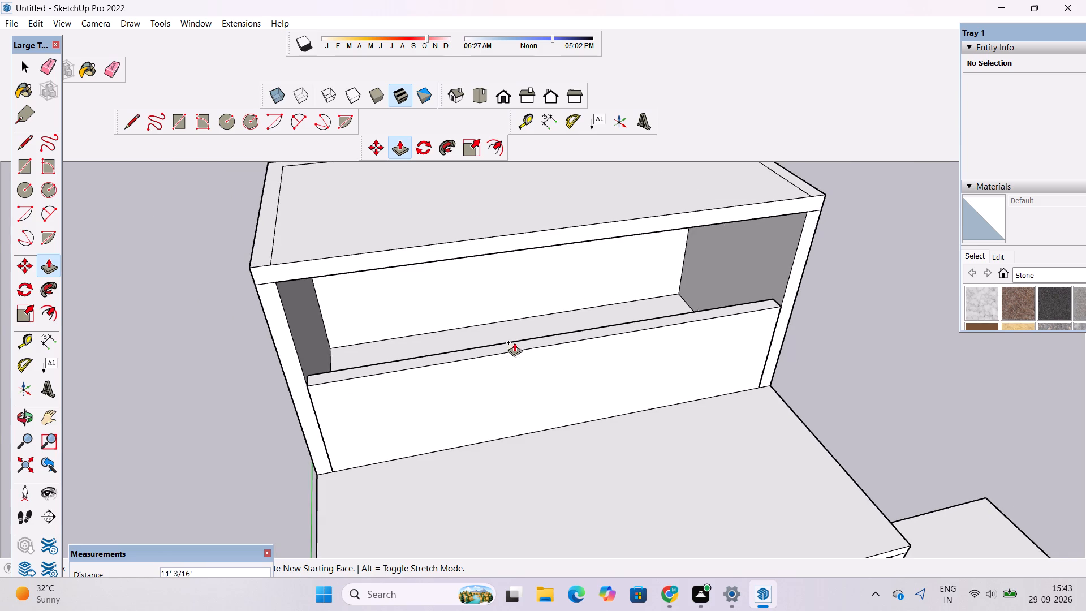
scroll(514, 343, "down", 4)
scroll(514, 343, "up", 1)
key("o")
left_click_drag(521, 375, 505, 299)
left_click_drag(505, 299, 503, 322)
left_click_drag(502, 362, 512, 344)
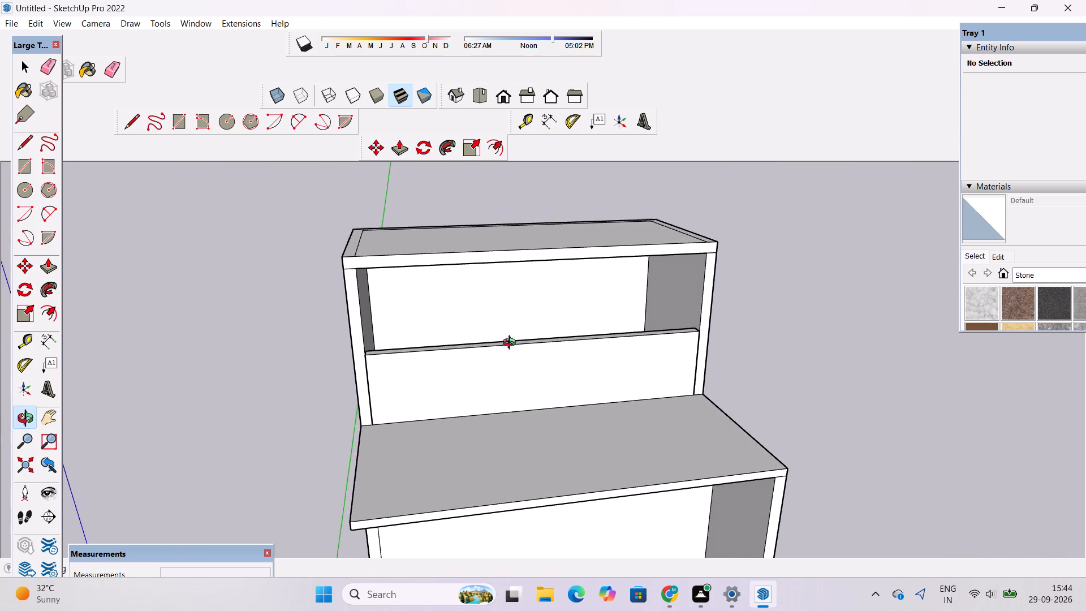
left_click_drag(512, 344, 527, 297)
scroll(519, 275, "up", 3)
left_click_drag(519, 275, 512, 288, "shift")
left_click(511, 329)
scroll(512, 332, "up", 3)
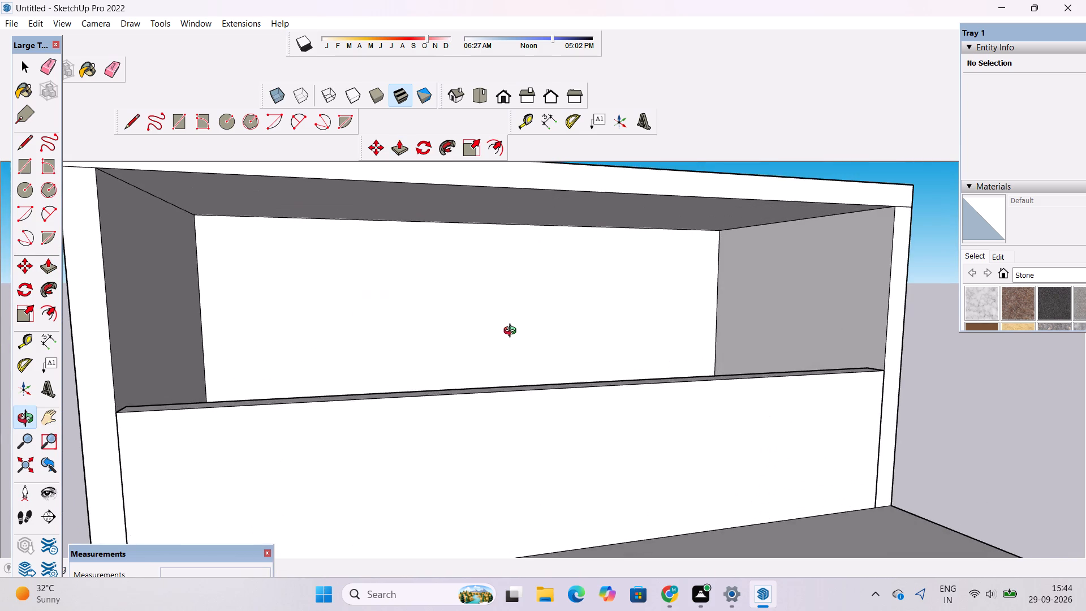
key("p")
scroll(512, 302, "down", 5)
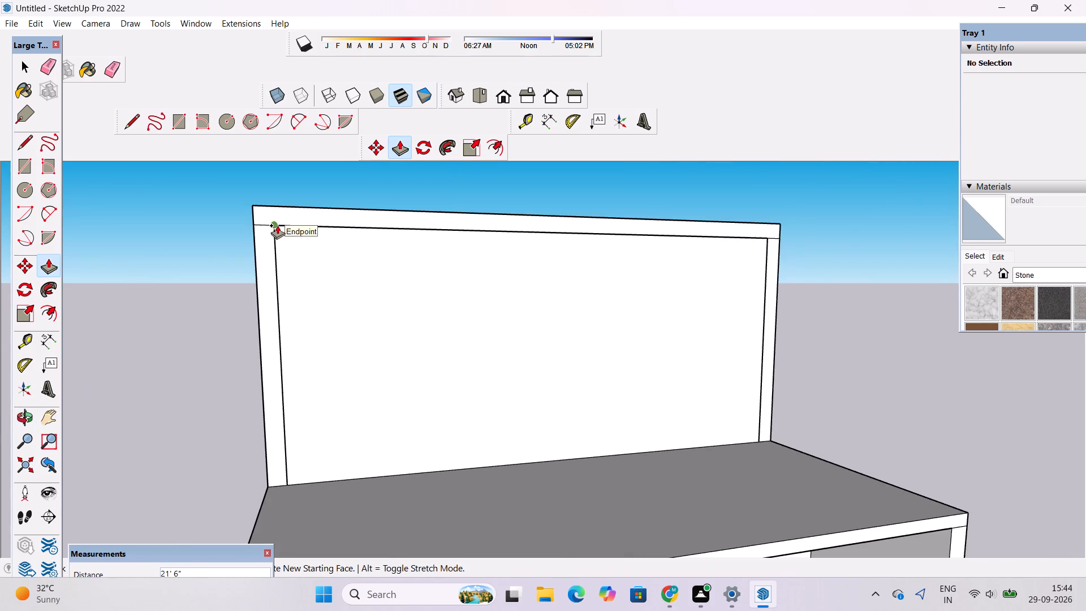
left_click(277, 225)
Push/Pull the roof's front edge face outward 5' to form an overhang above the top level's front wall.
key("o")
scroll(279, 221, "down", 4)
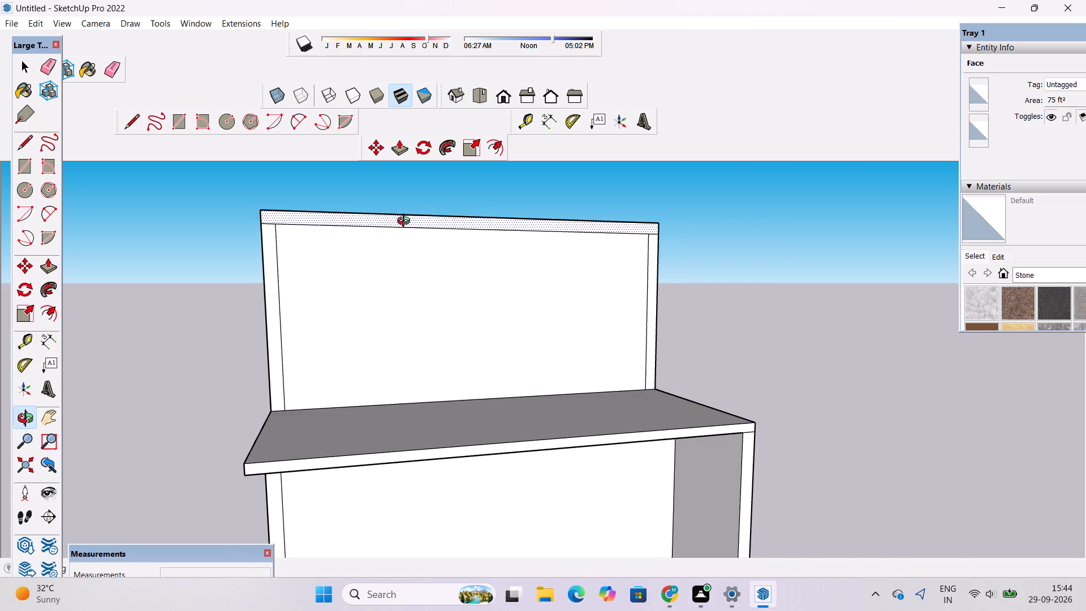
left_click_drag(412, 223, 214, 321)
left_click_drag(382, 286, 381, 292, "shift")
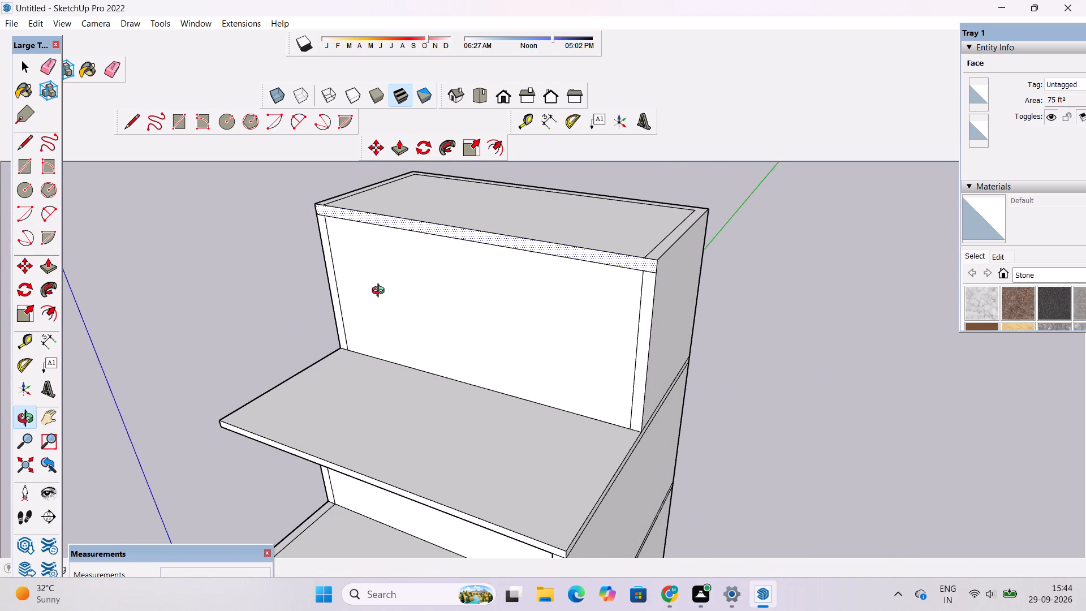
left_click_drag(381, 285, 351, 283)
left_click_drag(348, 279, 349, 290, "shift")
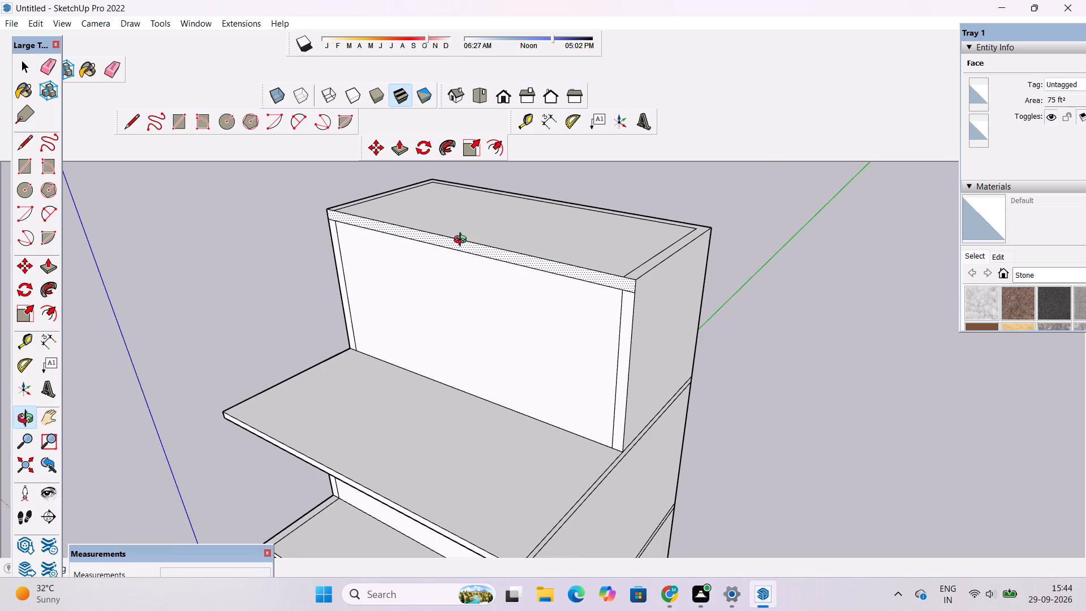
scroll(560, 229, "down", 4)
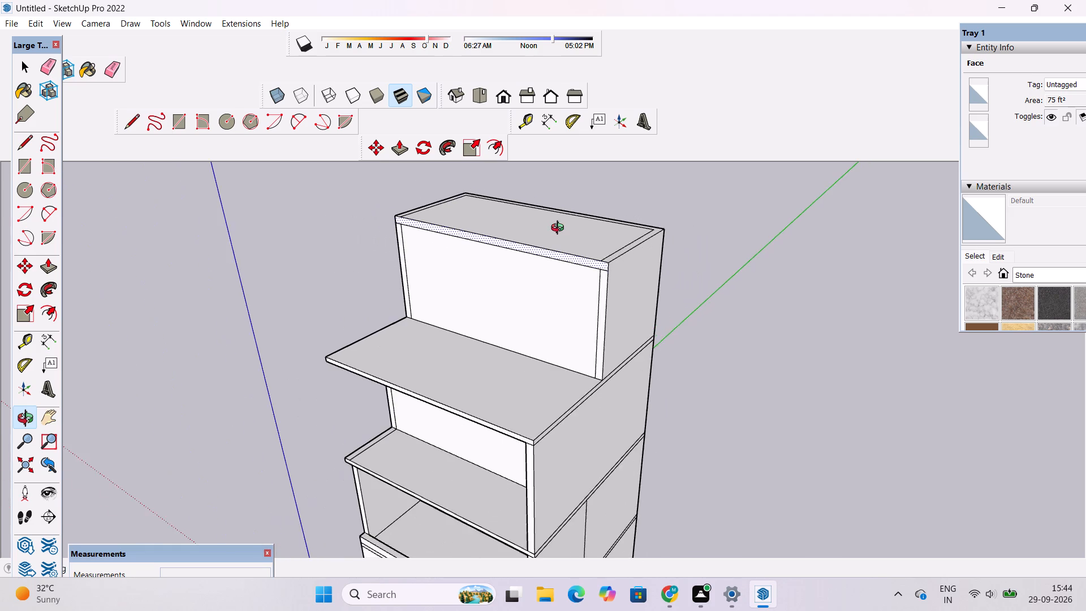
scroll(542, 252, "up", 3)
left_click_drag(527, 291, 577, 256, "shift")
scroll(569, 252, "up", 3)
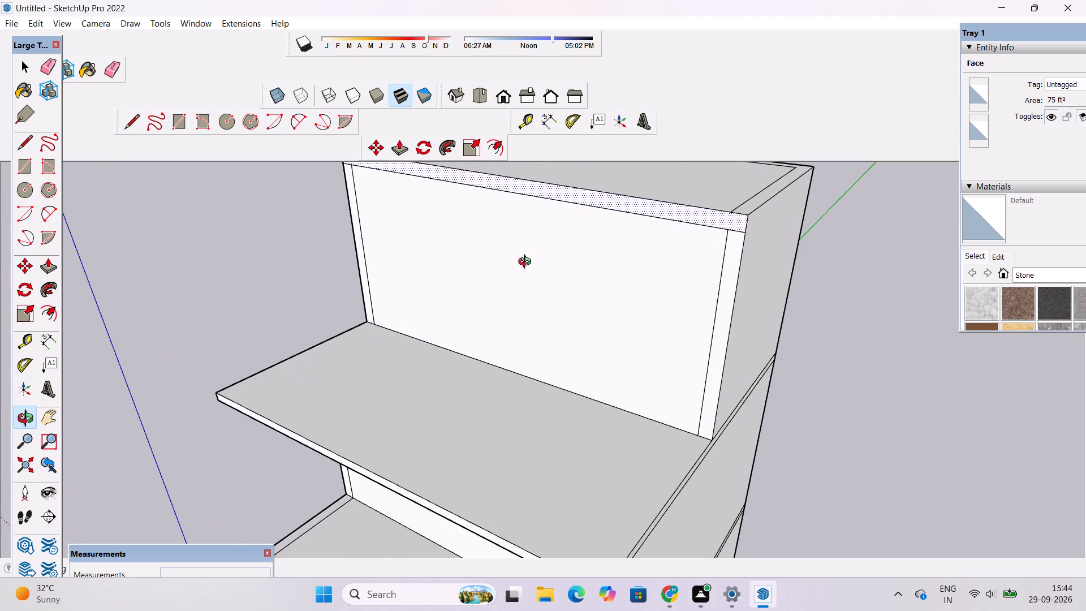
left_click_drag(527, 263, 576, 273)
scroll(577, 251, "down", 2)
left_click_drag(635, 227, 551, 252, "shift")
left_click_drag(586, 281, 514, 263)
scroll(515, 249, "down", 5)
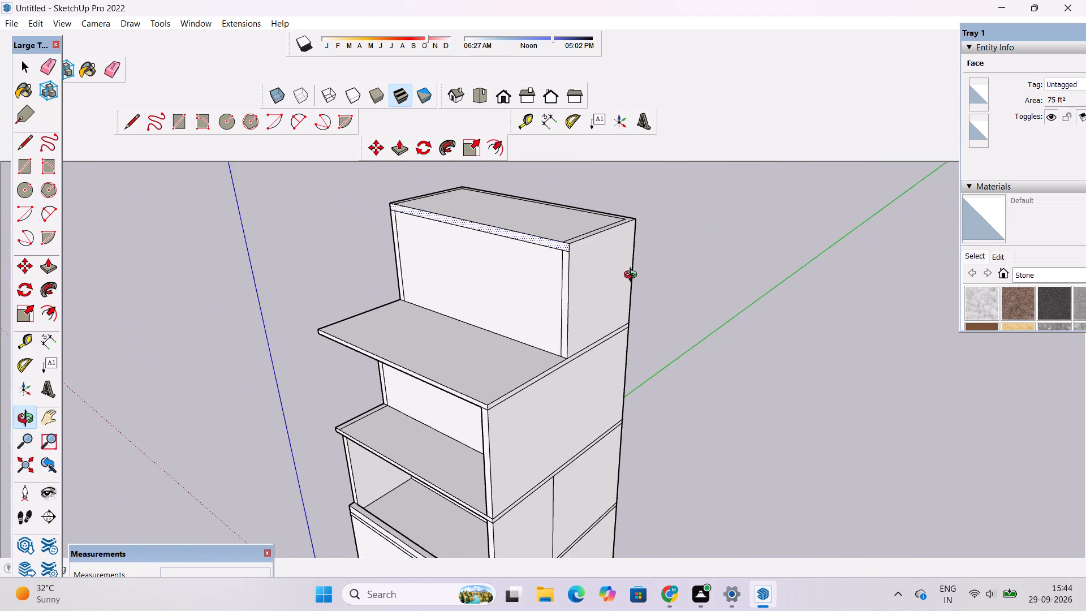
left_click_drag(633, 276, 552, 231)
scroll(537, 216, "up", 4)
left_click_drag(539, 224, 567, 278, "shift")
left_click_drag(561, 300, 508, 319)
scroll(485, 307, "up", 3)
left_click_drag(479, 306, 524, 308, "shift")
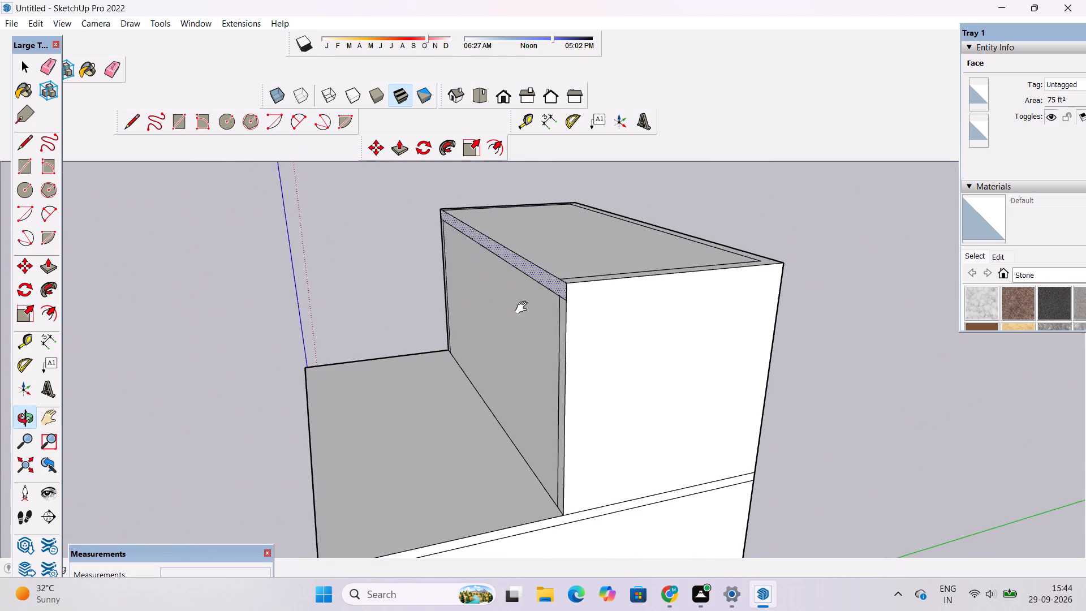
left_click_drag(524, 308, 568, 315, "shift")
key("p")
left_click(591, 281)
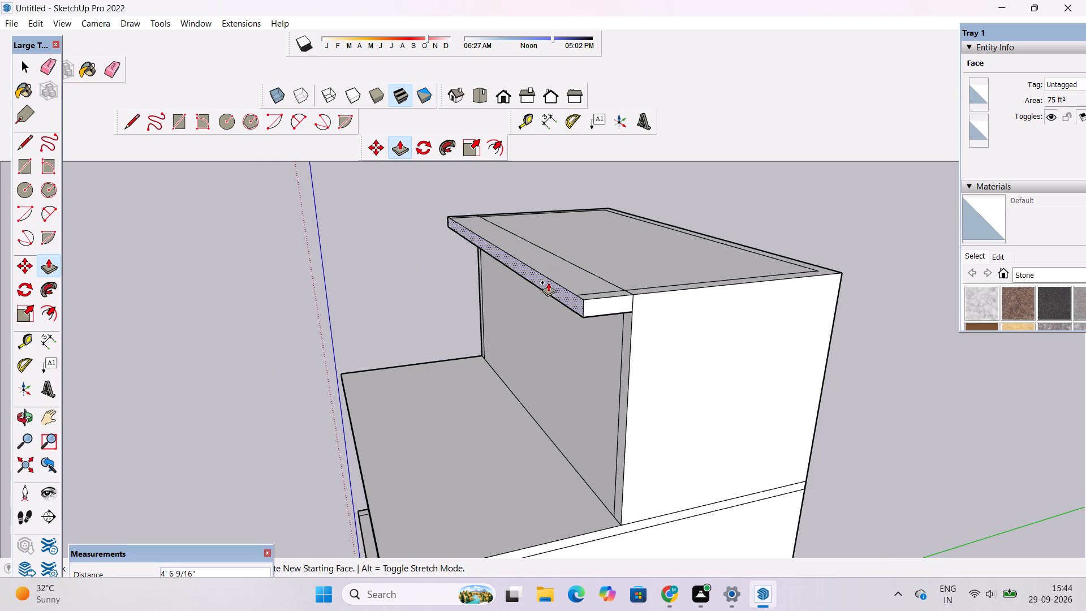
scroll(542, 270, "down", 3)
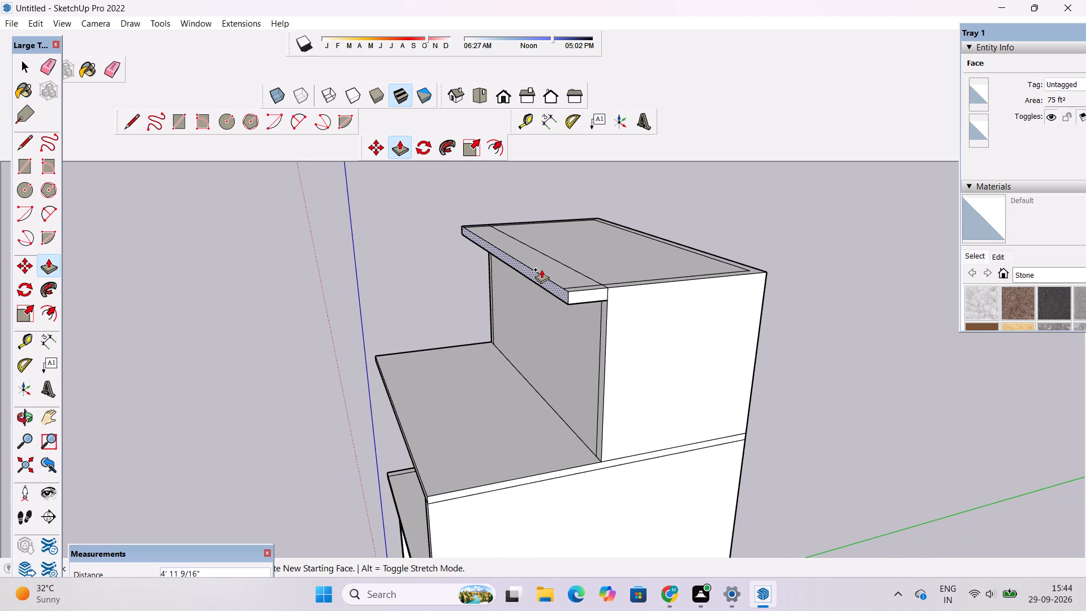
scroll(541, 269, "up", 2)
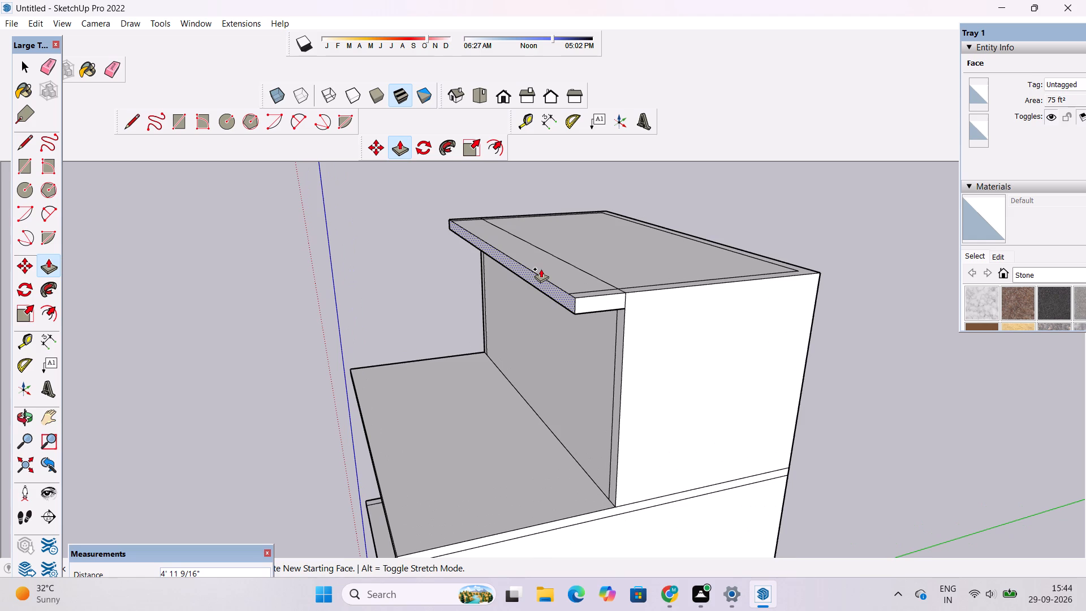
type("5'")
key("Return")
Examine the roof overhang and the top level's front wall from several angles and distances.
key("o")
scroll(545, 294, "down", 7)
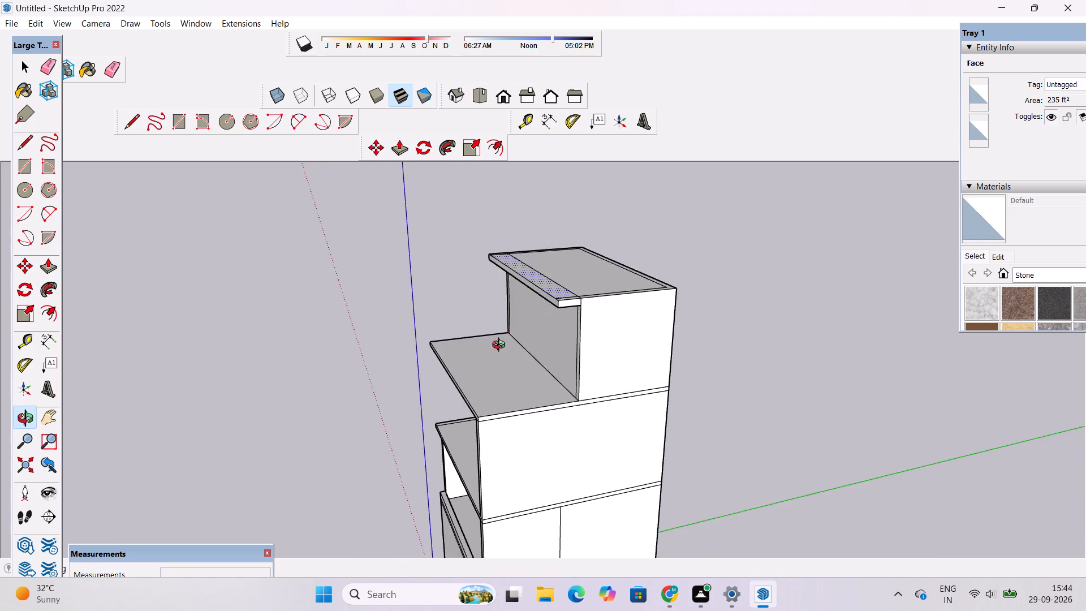
left_click_drag(503, 346, 659, 274)
scroll(616, 291, "up", 5)
left_click_drag(557, 316, 629, 339)
scroll(614, 335, "up", 4)
left_click_drag(571, 364, 634, 386)
left_click_drag(584, 407, 601, 394)
left_click_drag(544, 421, 611, 403)
left_click_drag(555, 400, 551, 407, "shift")
left_click_drag(544, 403, 540, 432, "shift")
scroll(525, 424, "down", 2)
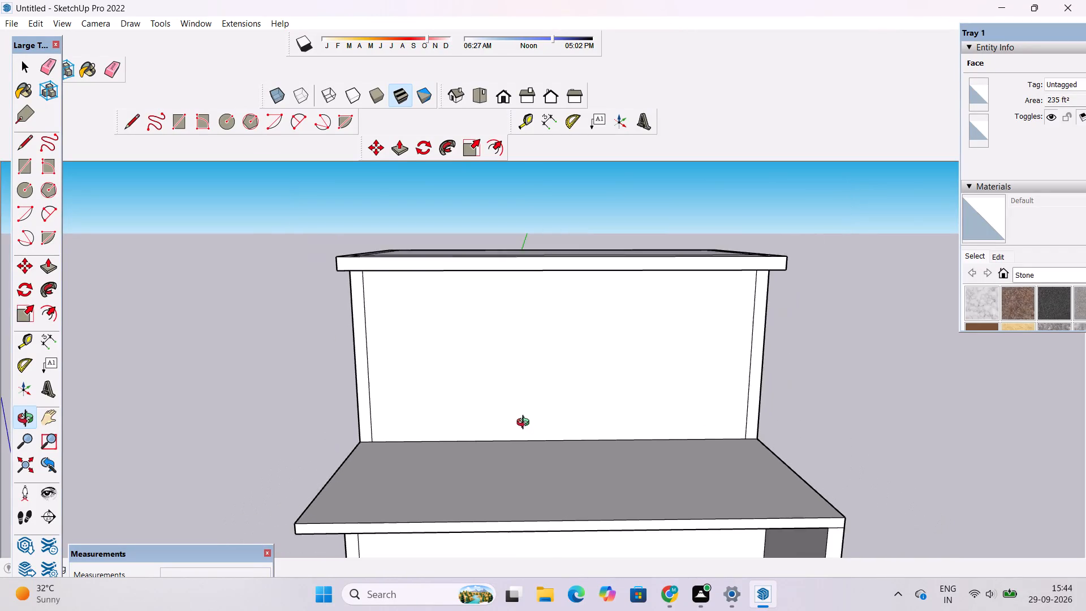
left_click_drag(524, 401, 505, 340)
left_click_drag(482, 378, 489, 404)
left_click_drag(514, 399, 494, 361, "shift")
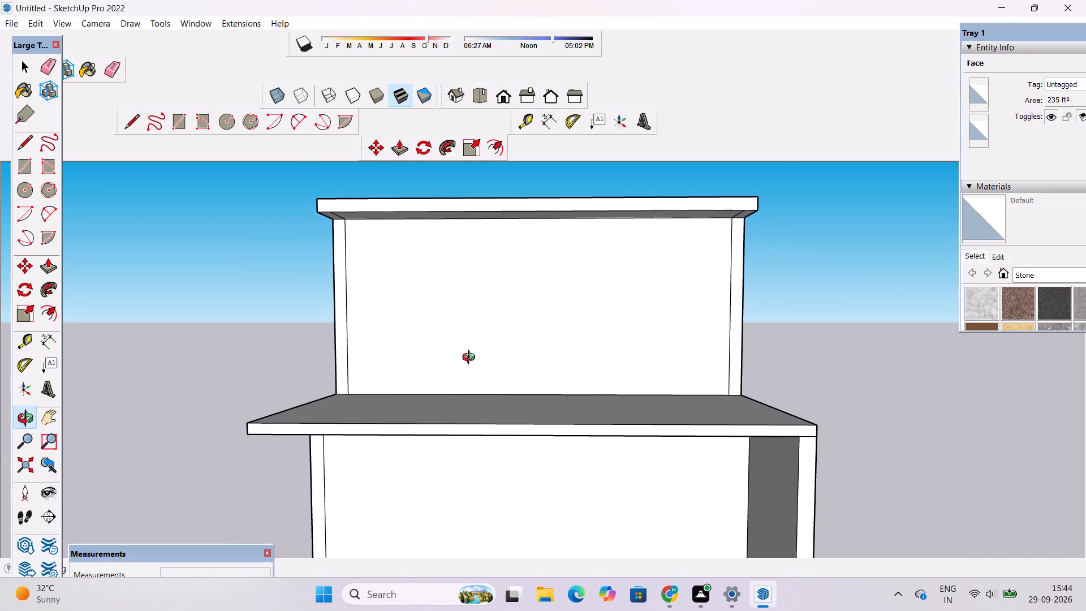
scroll(471, 359, "up", 1)
left_click_drag(460, 364, 470, 377, "shift")
left_click_drag(472, 378, 494, 388)
scroll(494, 387, "up", 1)
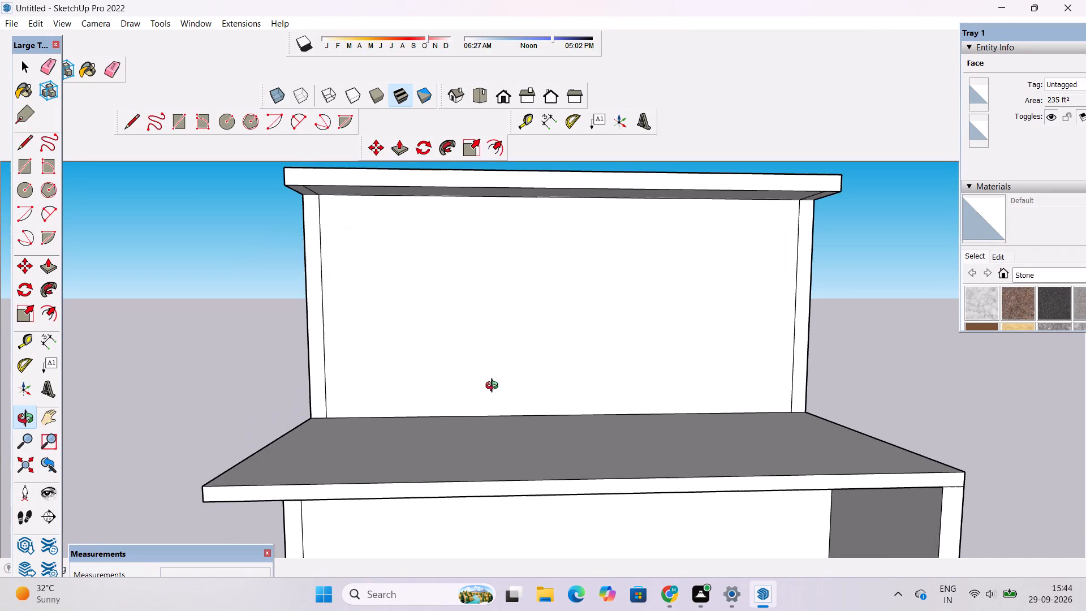
left_click(494, 387, "shift")
left_click_drag(494, 388, 497, 397, "shift")
left_click_drag(497, 397, 508, 400)
left_click_drag(508, 400, 481, 403)
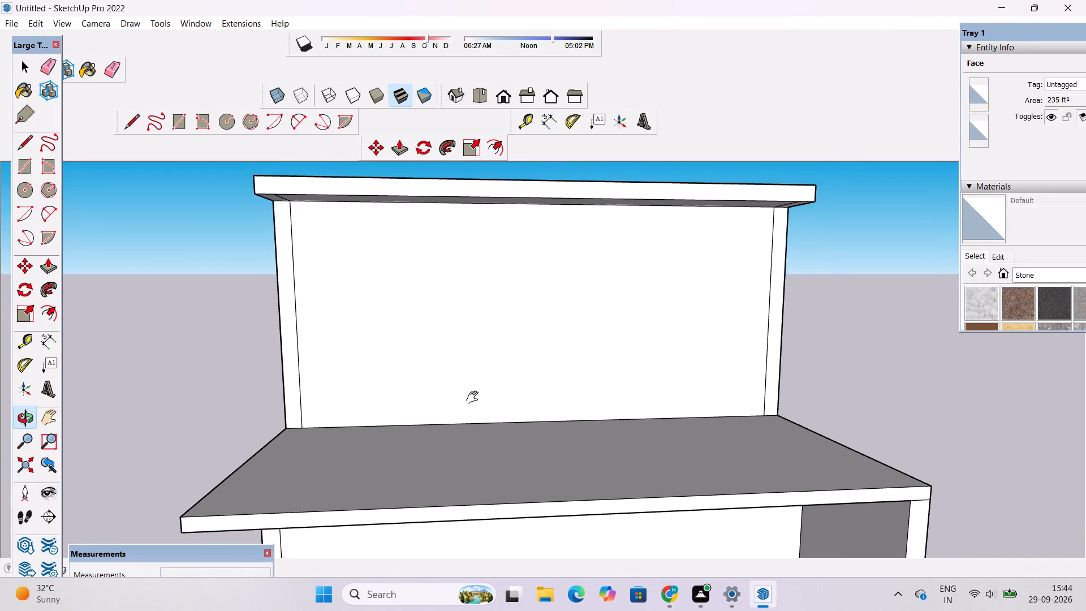
scroll(473, 397, "up", 3, "shift")
left_click(473, 394, "shift")
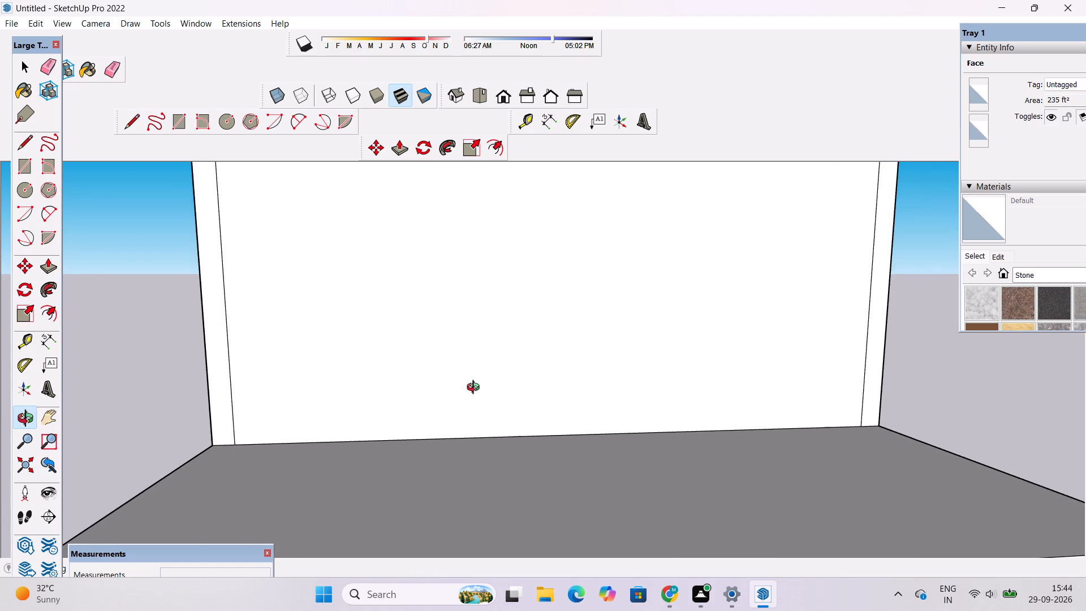
scroll(476, 389, "down", 7)
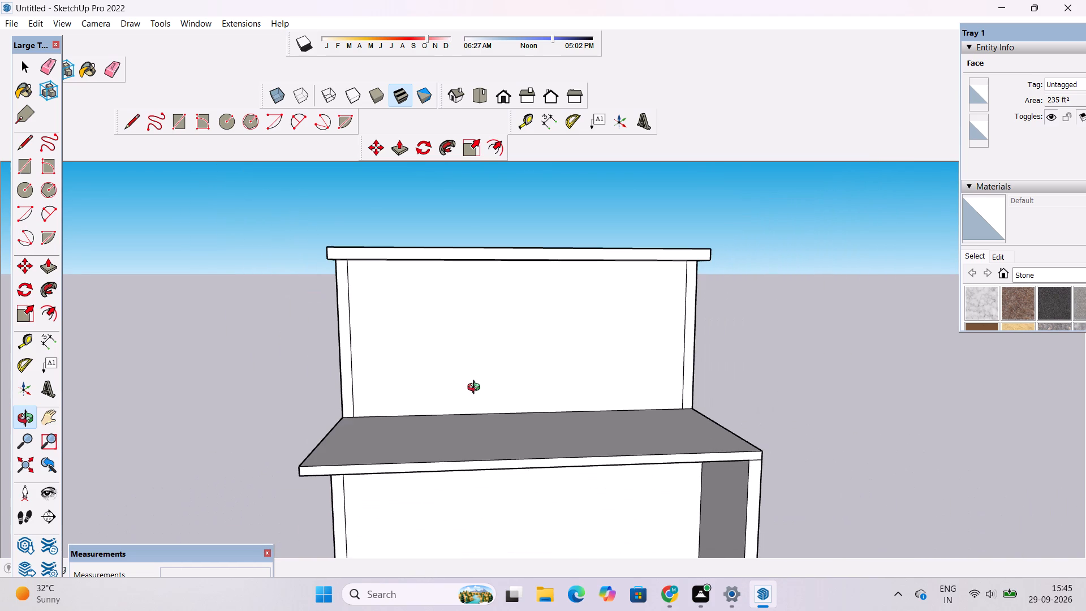
scroll(476, 389, "down", 2)
left_click_drag(476, 394, 543, 386, "shift")
left_click_drag(542, 399, 536, 408)
left_click_drag(538, 402, 535, 400)
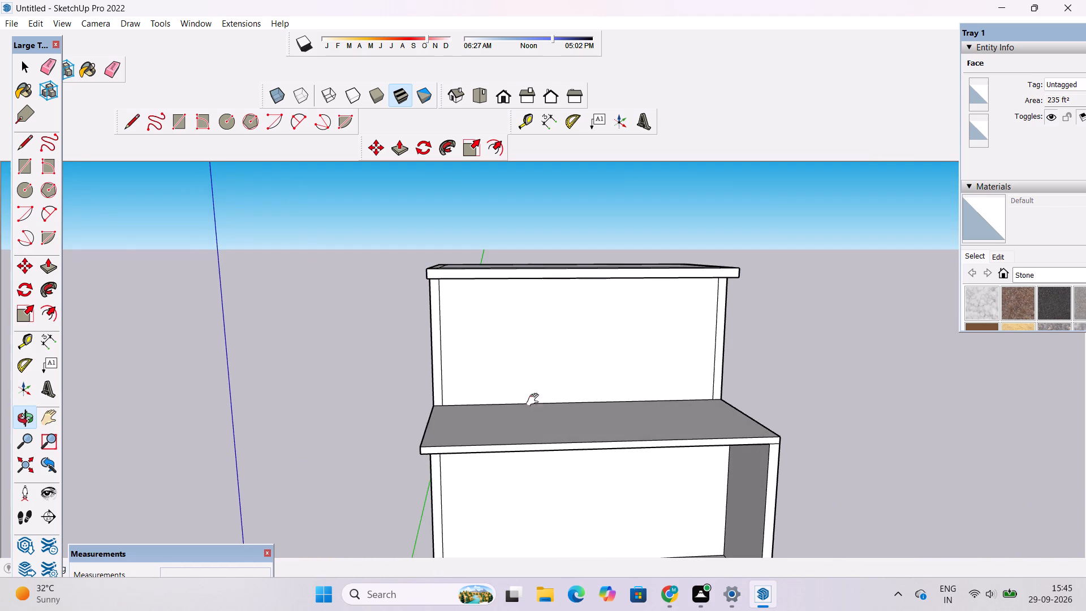
left_click_drag(535, 400, 445, 401)
left_click_drag(441, 405, 423, 411, "shift")
scroll(419, 407, "up", 2)
Draw a door rectangle about 10' 9" wide and 16' 5" high on the top level's front wall, rising from its base edge.
key("r")
scroll(380, 394, "down", 2)
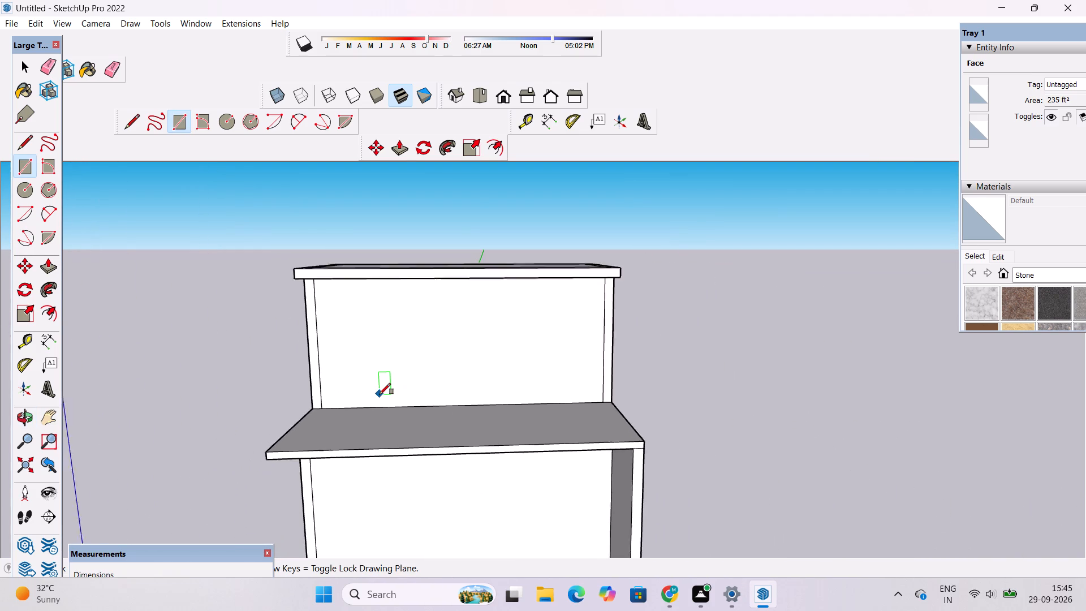
scroll(380, 394, "down", 1)
scroll(380, 395, "up", 7)
left_click(388, 412)
scroll(388, 412, "down", 5)
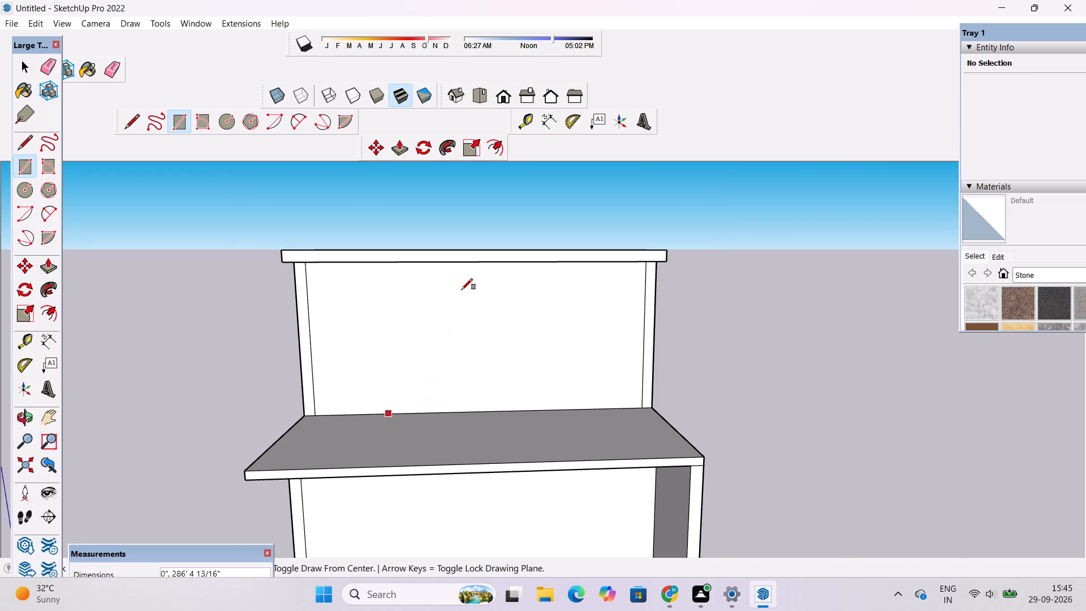
scroll(462, 291, "up", 1)
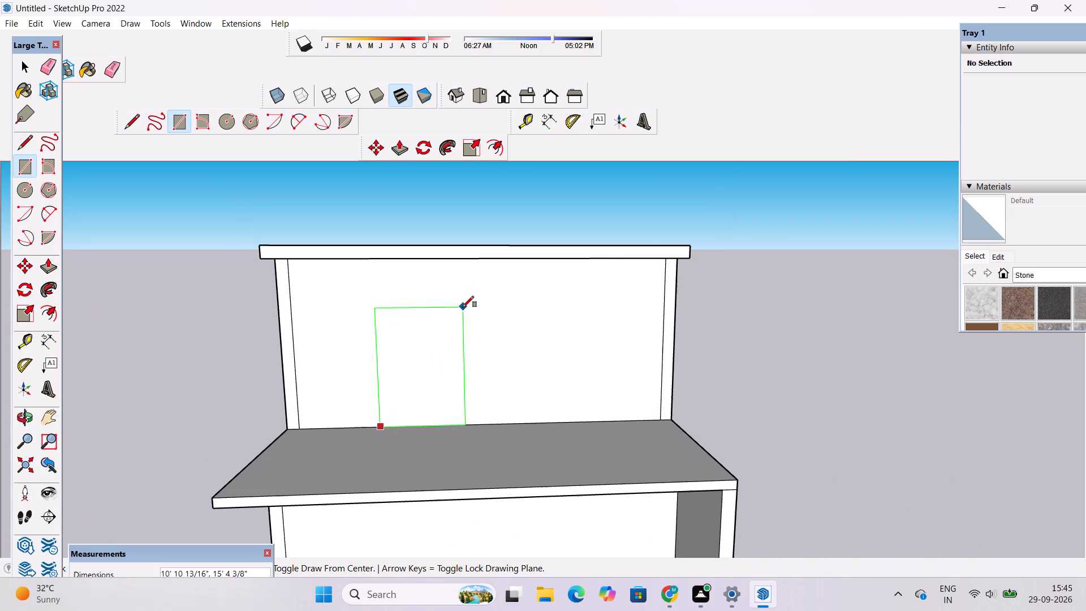
scroll(463, 304, "up", 1)
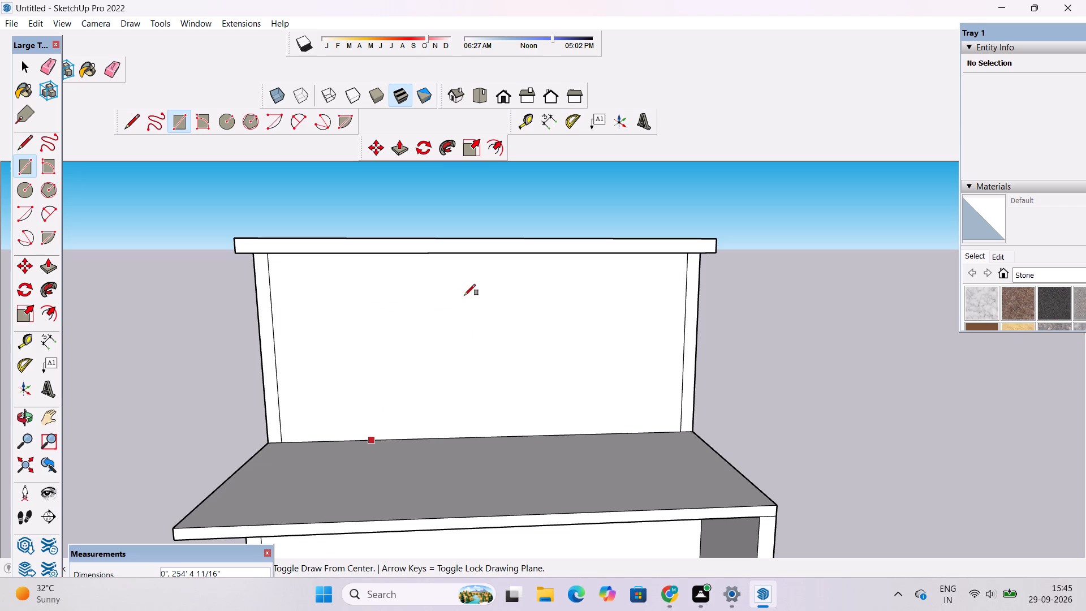
scroll(434, 309, "up", 2)
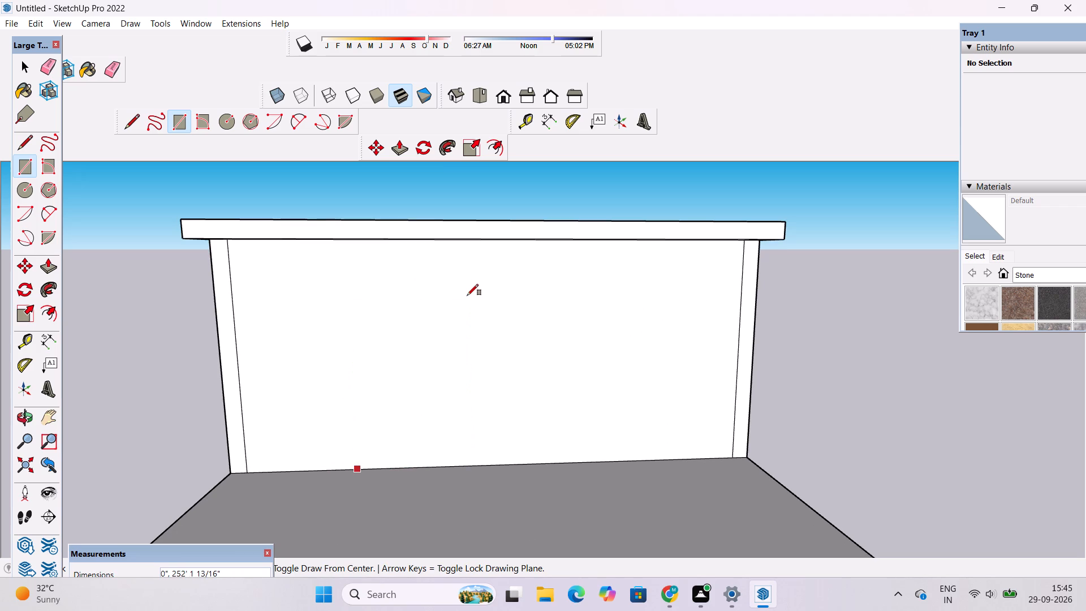
scroll(467, 297, "up", 2)
left_click(467, 295)
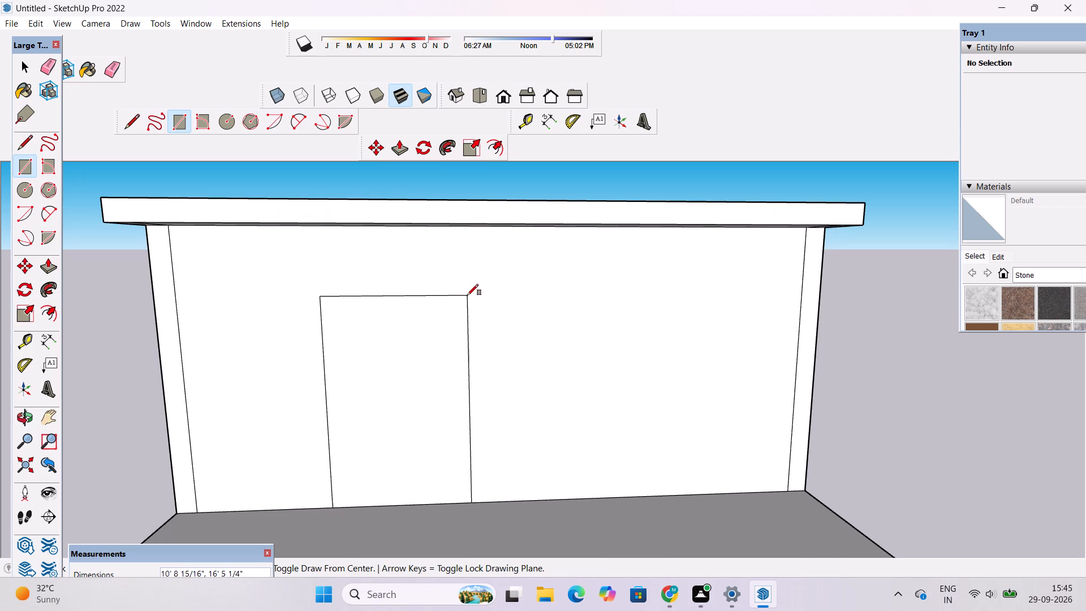
Examine the door outline on the top level's front wall and the whole stacked building from several angles and distances.
scroll(467, 291, "down", 3)
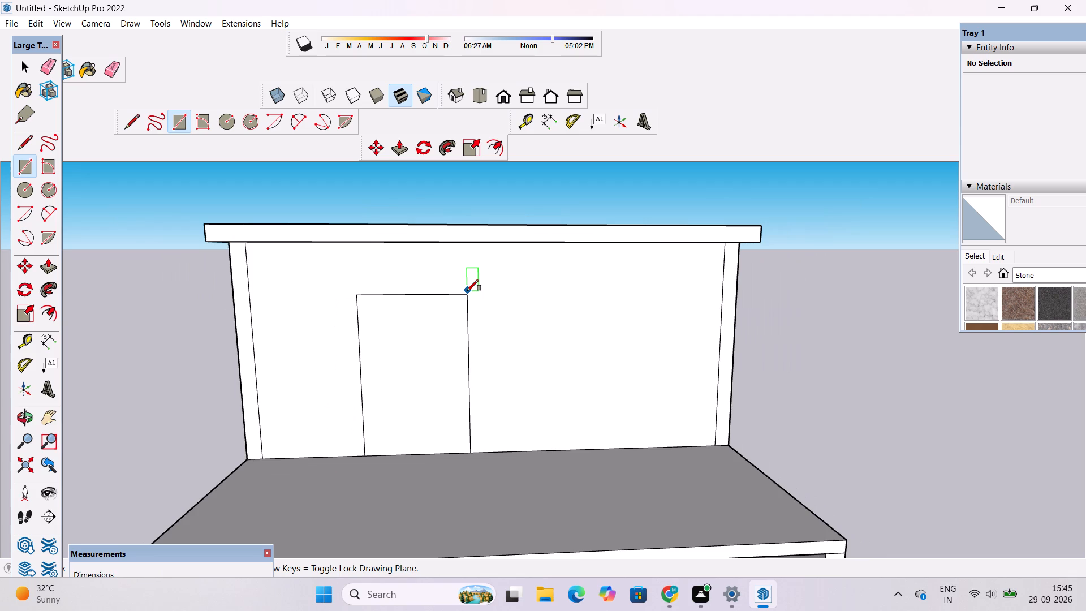
scroll(467, 291, "down", 3)
scroll(467, 291, "up", 2)
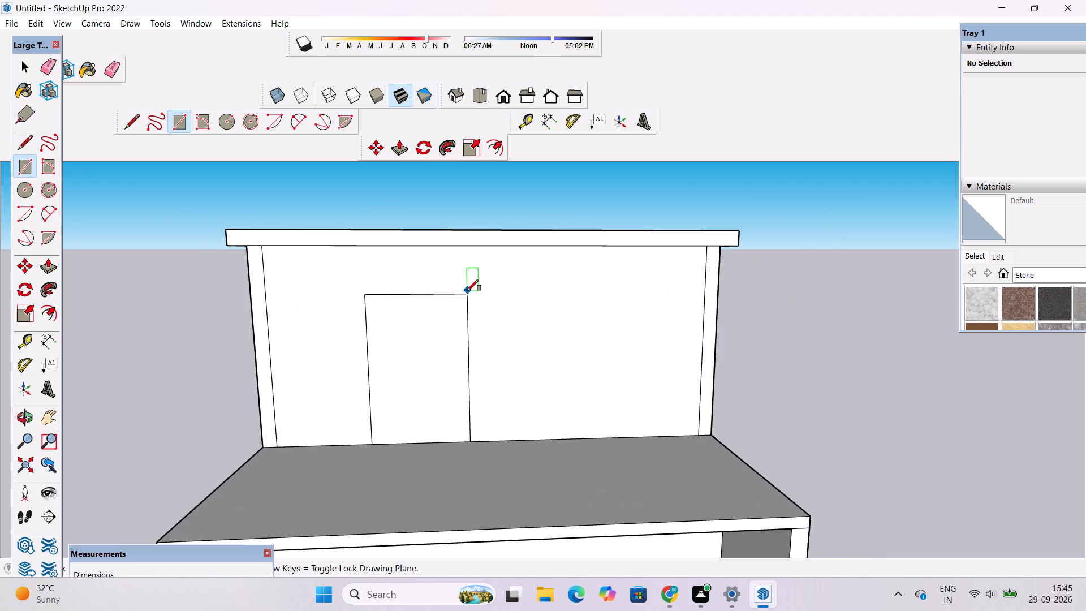
scroll(467, 291, "down", 1)
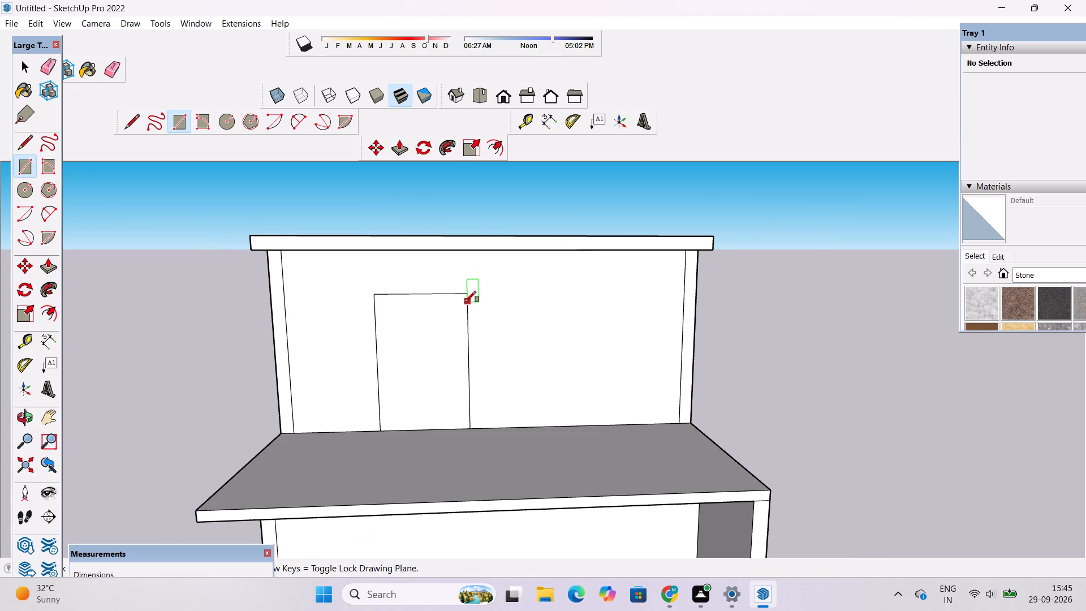
scroll(465, 302, "down", 1)
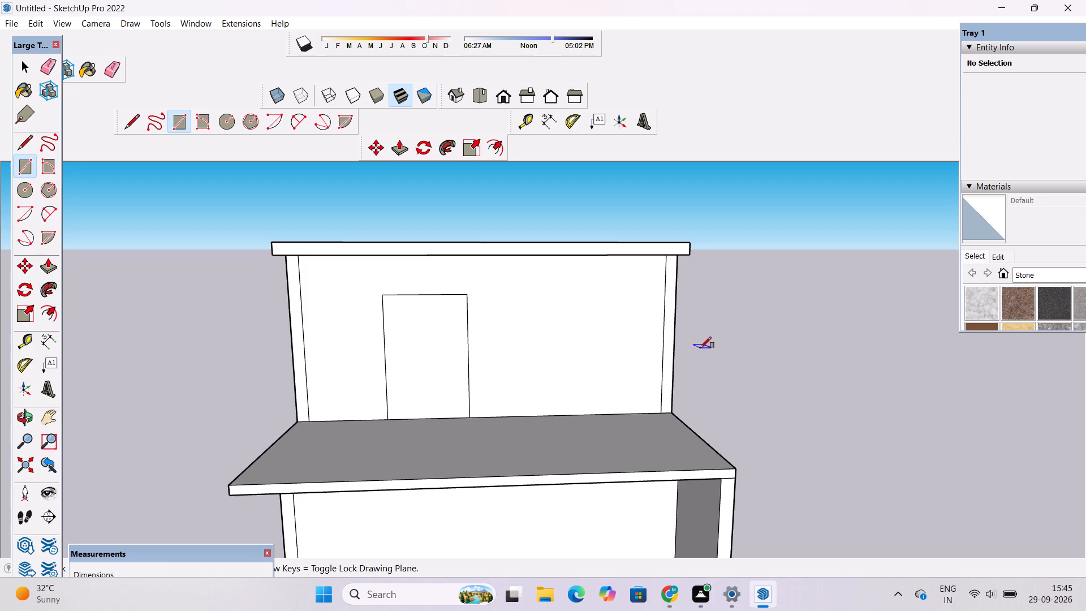
scroll(861, 423, "down", 6)
scroll(913, 431, "up", 3)
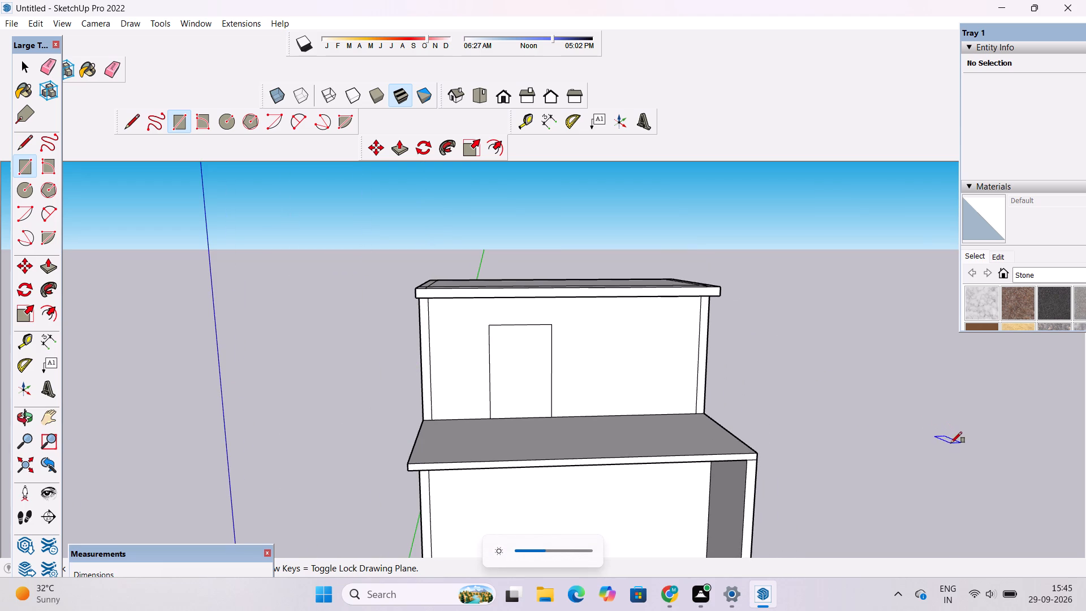
key("space")
key("o")
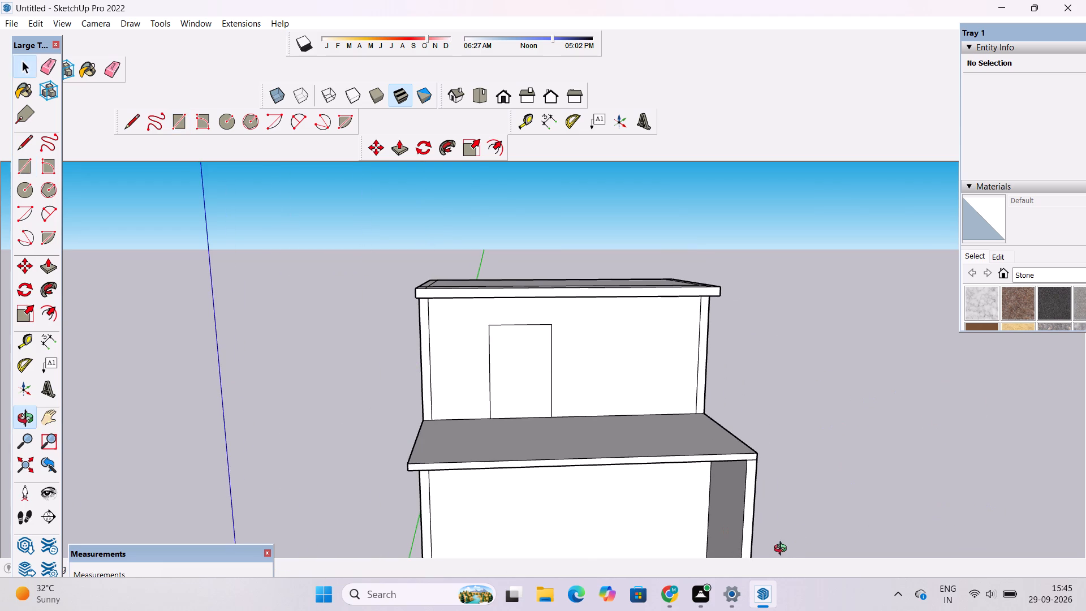
scroll(783, 550, "down", 6)
left_click_drag(894, 563, 842, 606)
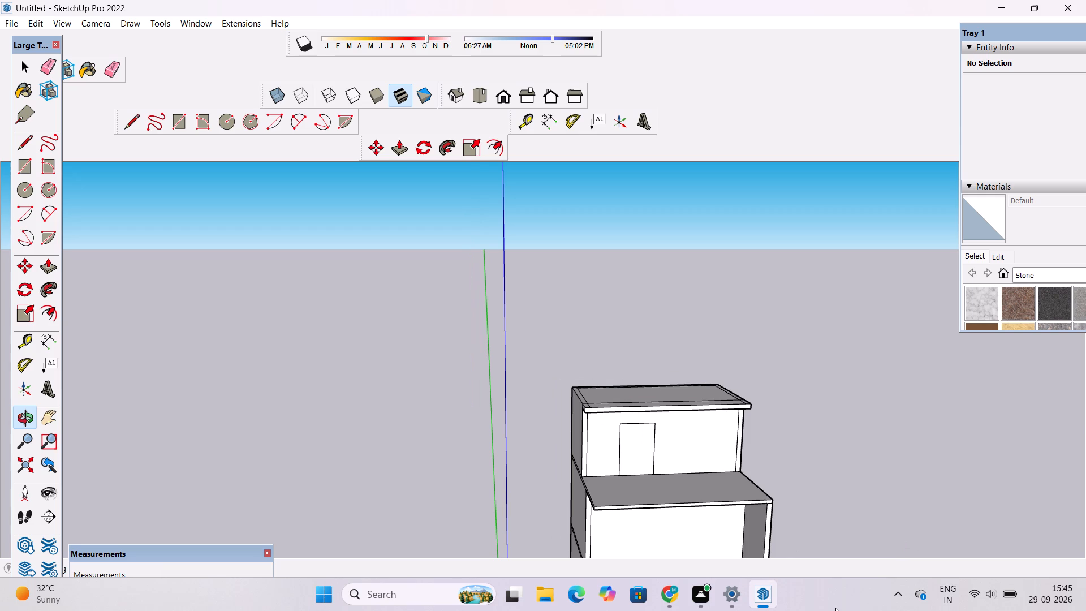
scroll(1049, 463, "down", 2)
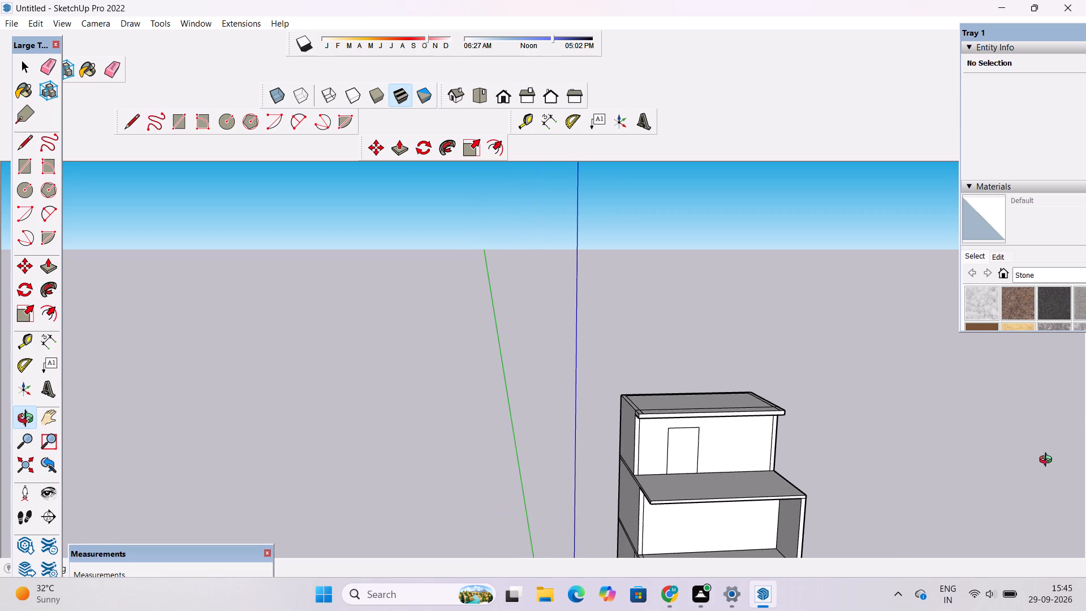
scroll(919, 450, "down", 2)
left_click_drag(873, 492, 824, 500, "shift")
left_click_drag(792, 508, 702, 358)
scroll(664, 352, "down", 7, "shift")
left_click_drag(664, 439, 661, 493)
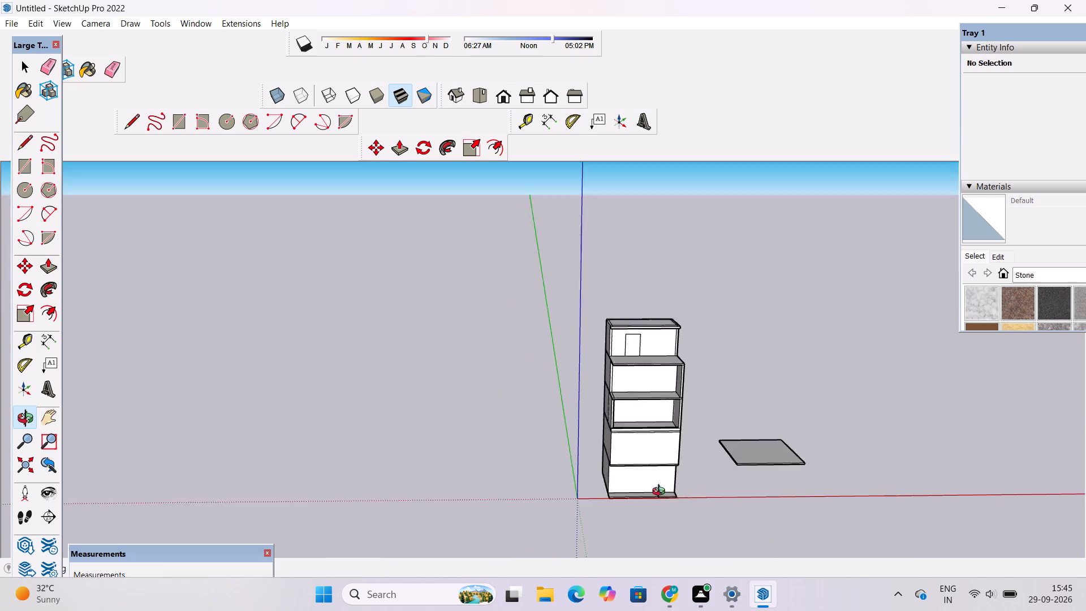
left_click_drag(661, 493, 660, 526)
scroll(653, 468, "up", 9)
left_click_drag(680, 470, 627, 381)
scroll(627, 381, "down", 6)
left_click_drag(632, 382, 551, 467, "shift")
scroll(557, 328, "up", 2, "shift")
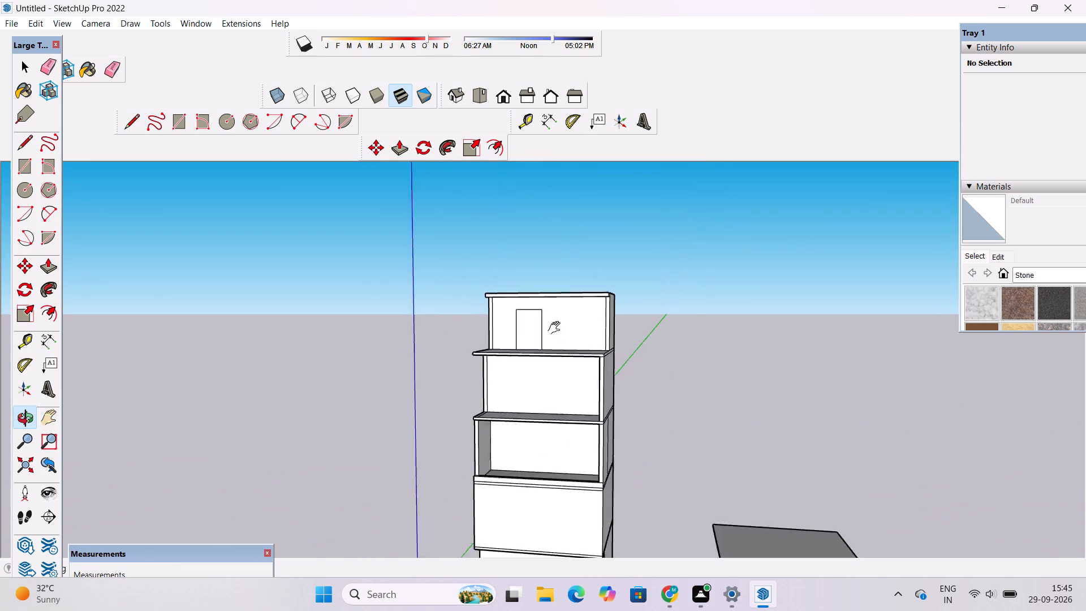
scroll(557, 328, "up", 7, "shift")
left_click_drag(546, 347, 554, 384)
scroll(531, 353, "up", 4)
left_click_drag(522, 362, 544, 352)
left_click_drag(546, 350, 547, 360, "shift")
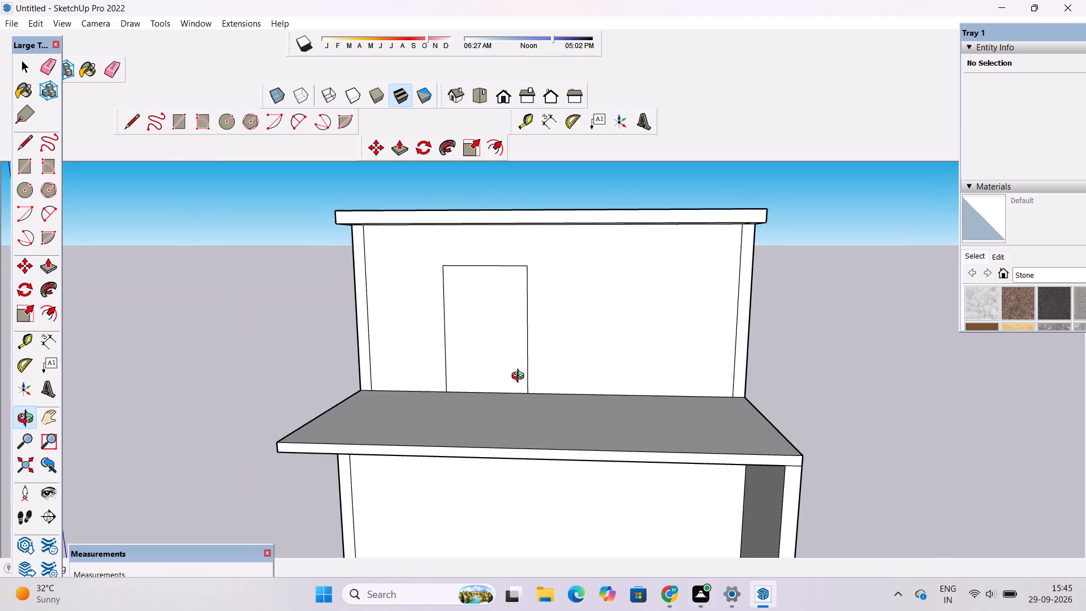
left_click_drag(520, 377, 561, 363)
scroll(564, 359, "up", 4)
left_click_drag(563, 359, 527, 392, "shift")
scroll(526, 392, "down", 4, "shift")
left_click_drag(509, 394, 538, 384)
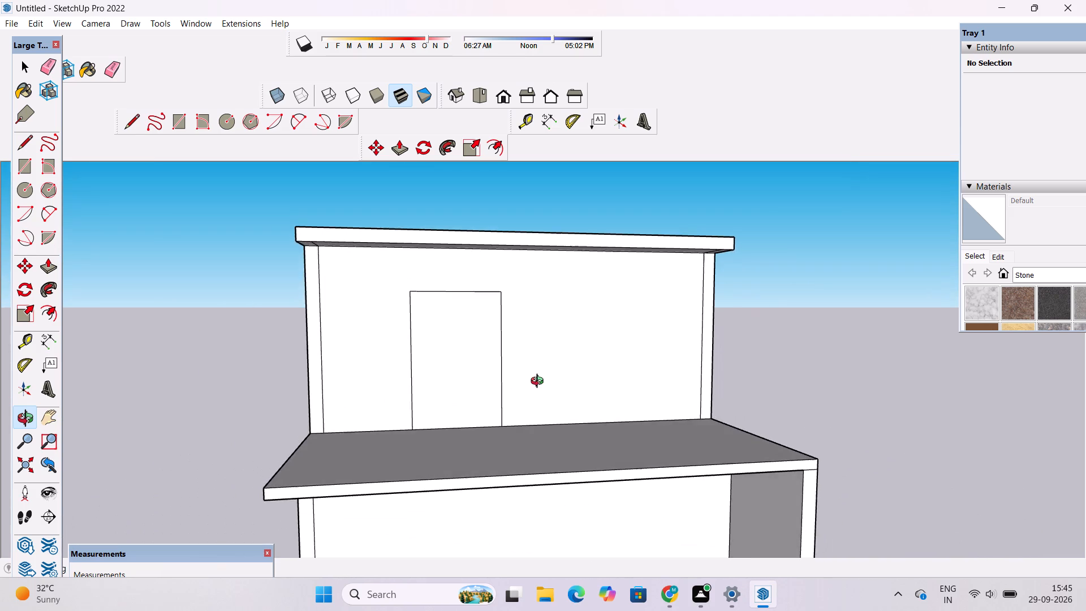
scroll(540, 382, "up", 2)
left_click_drag(540, 382, 523, 387, "shift")
left_click_drag(518, 389, 512, 390)
left_click_drag(507, 390, 481, 397, "shift")
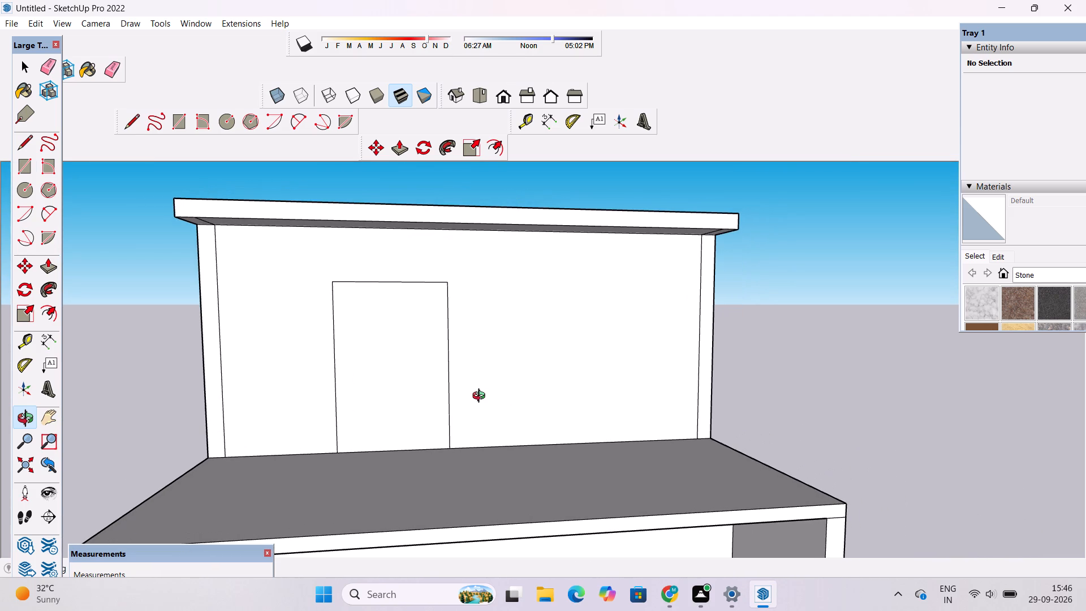
Draw a window rectangle about 8' 9" wide and 10' 8" high beside the door outline, level with the door's top edge.
key("r")
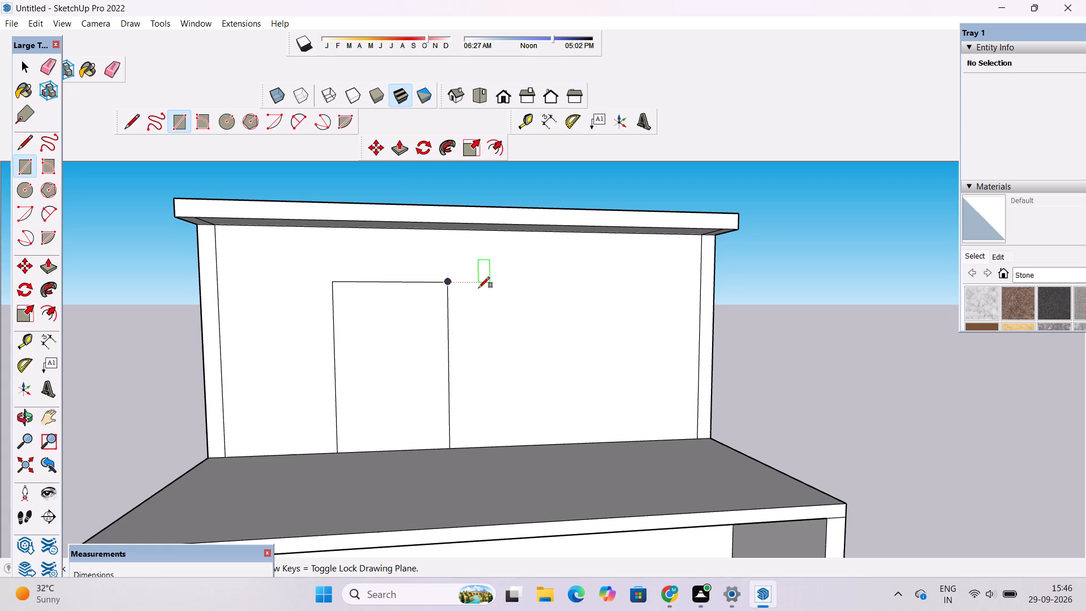
left_click(533, 283)
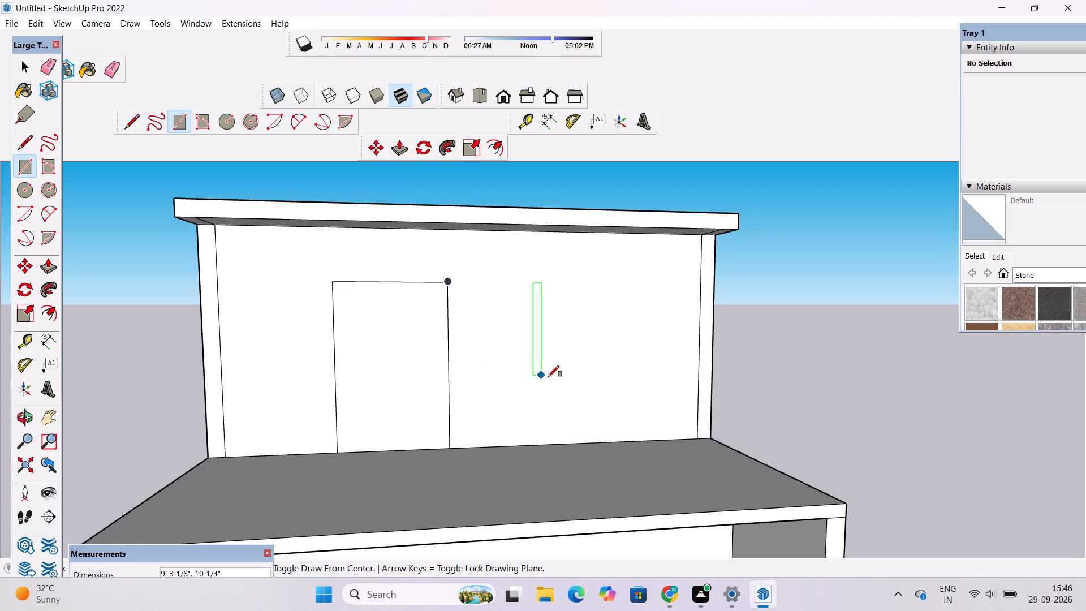
scroll(598, 384, "up", 2)
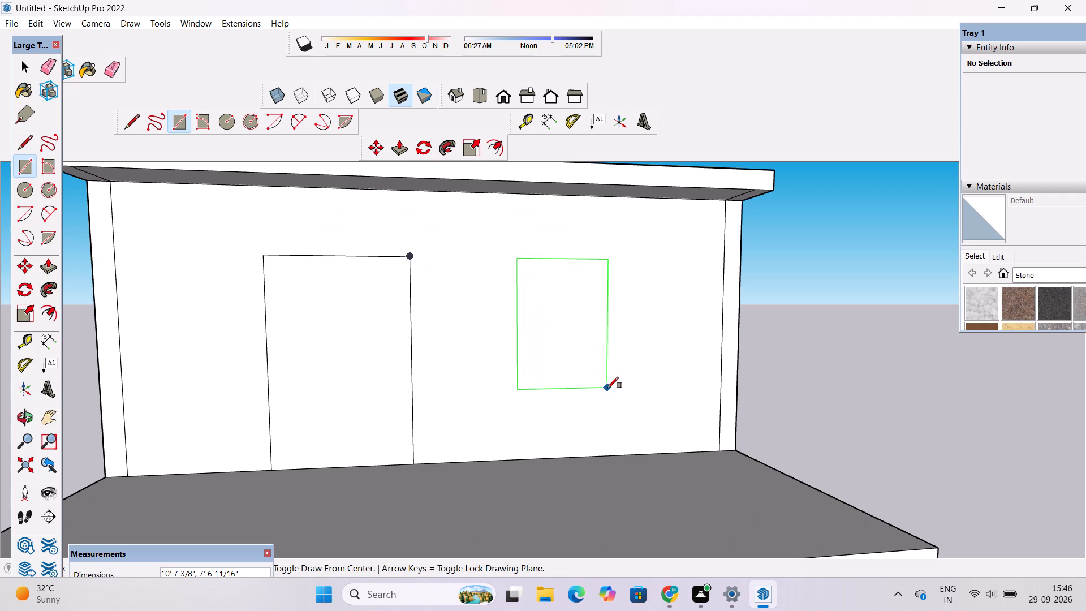
left_click(621, 388)
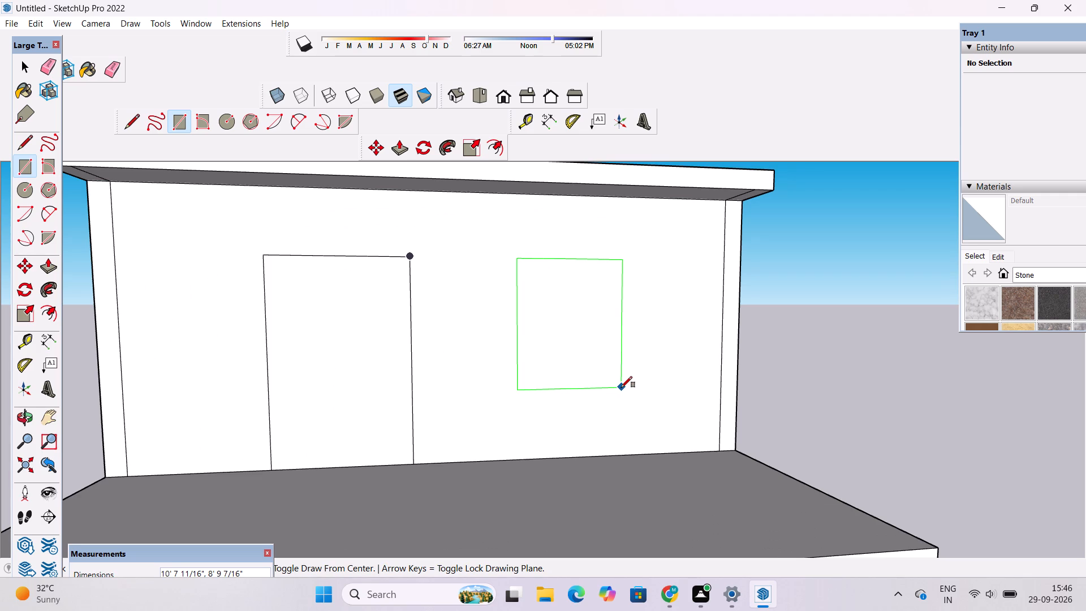
Offset the window rectangle's outline inward about 7 7/16" to form a frame border.
type("of")
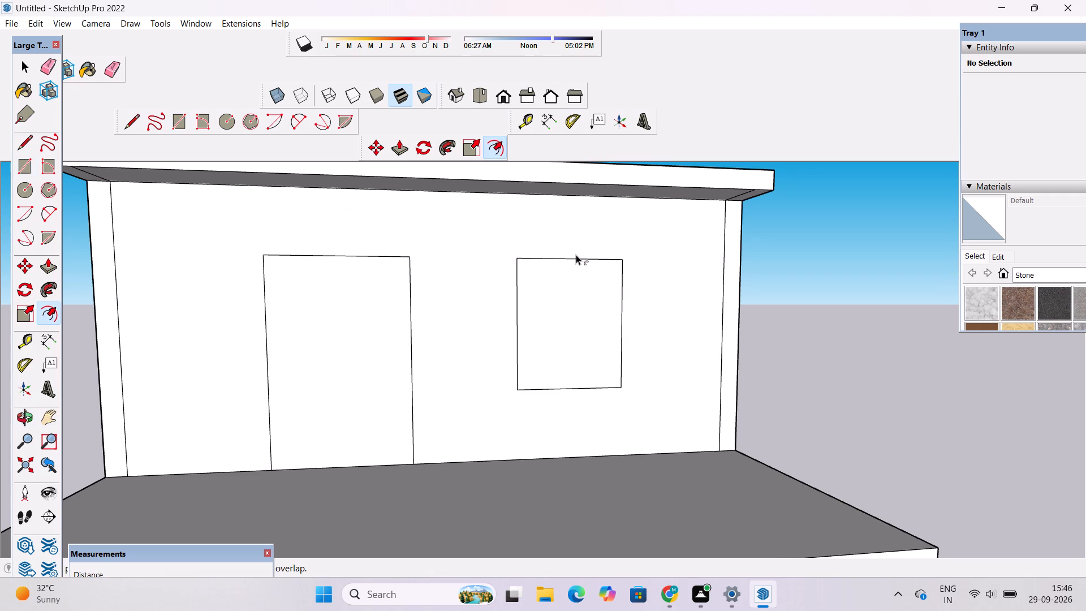
left_click(571, 263)
scroll(571, 274, "up", 2)
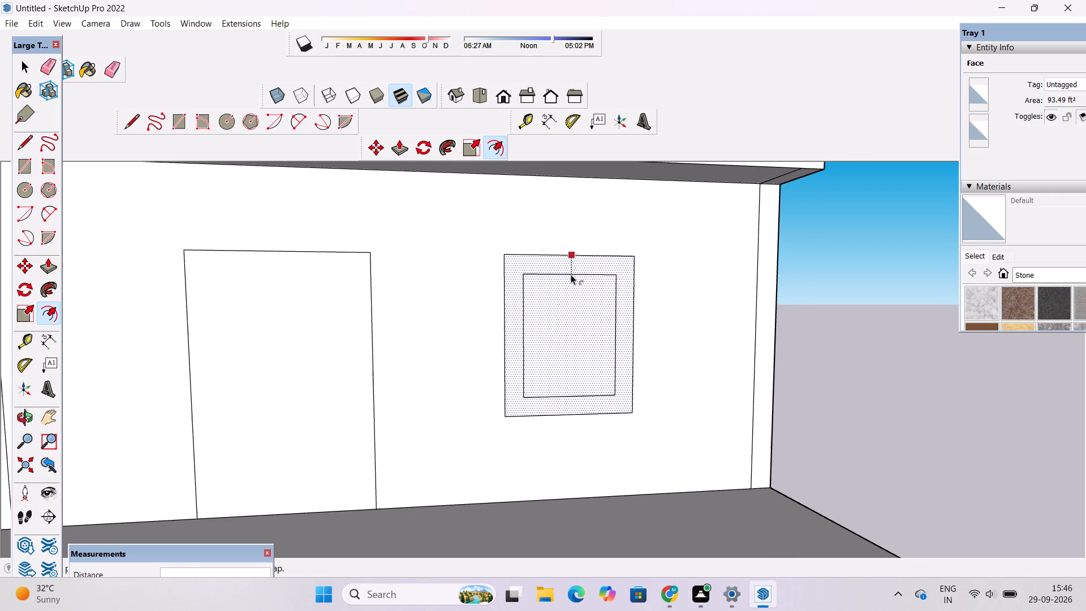
scroll(573, 270, "up", 1)
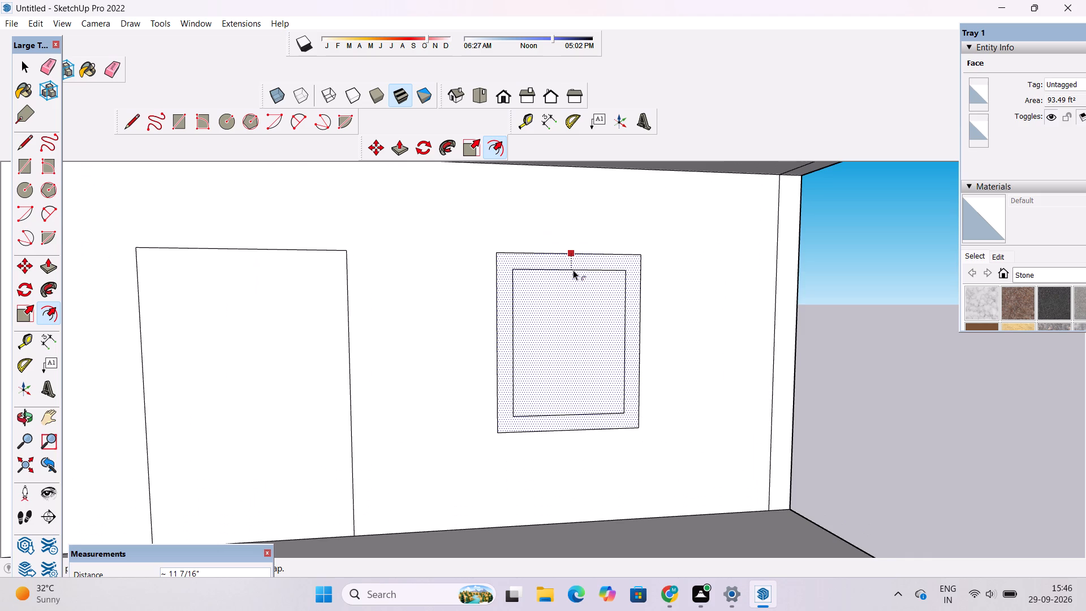
scroll(573, 270, "up", 1)
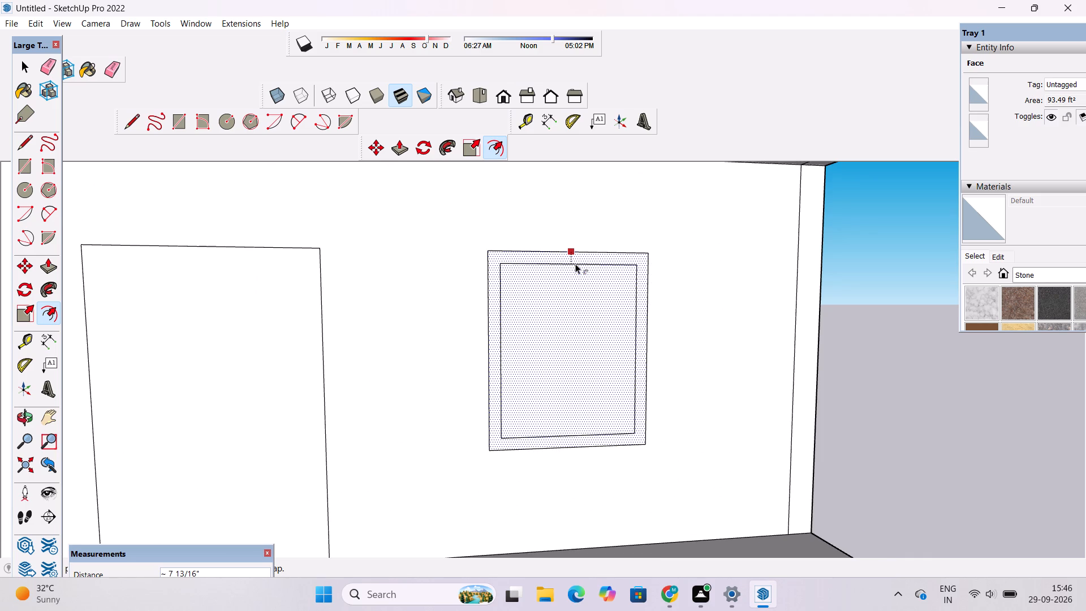
left_click(575, 264)
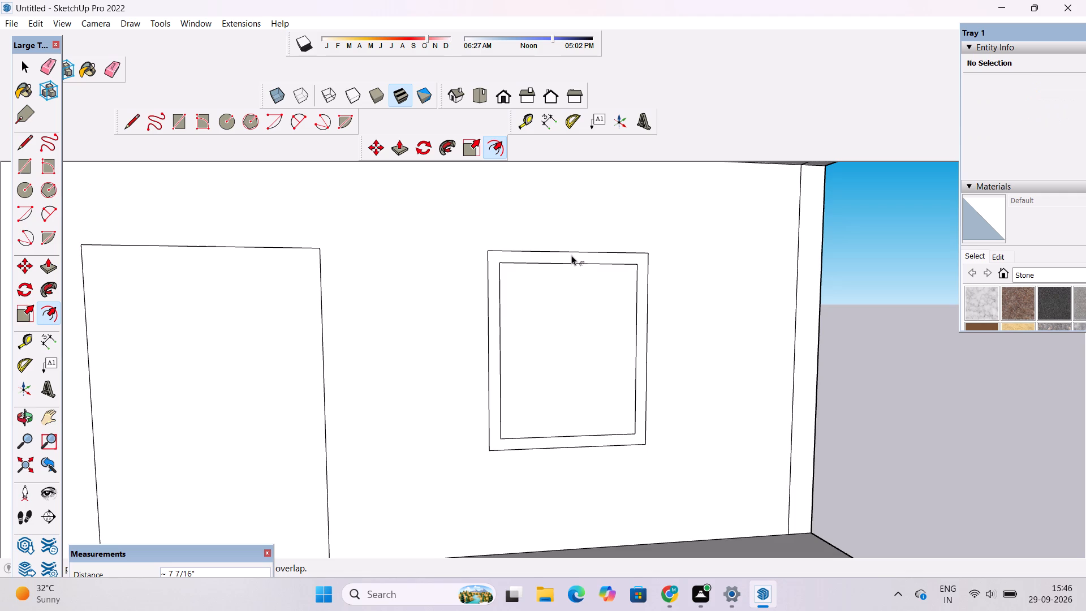
Examine the window frame outline and the neighbouring door outline on the front wall from several angles and distances.
key("space")
key("o")
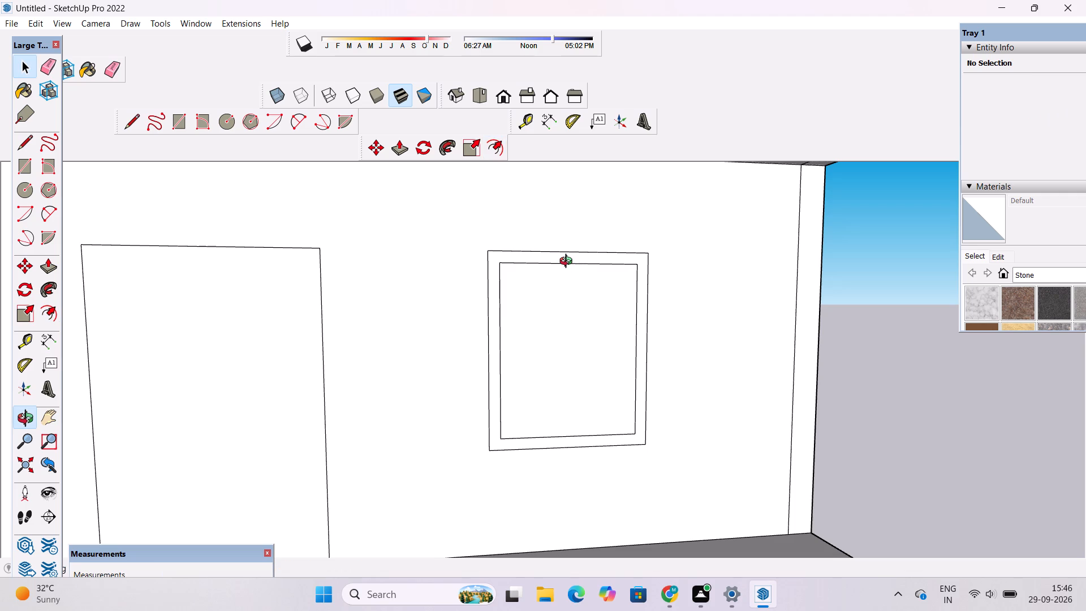
left_click_drag(554, 274, 614, 254, "shift")
left_click_drag(609, 268, 601, 285)
scroll(601, 285, "up", 1)
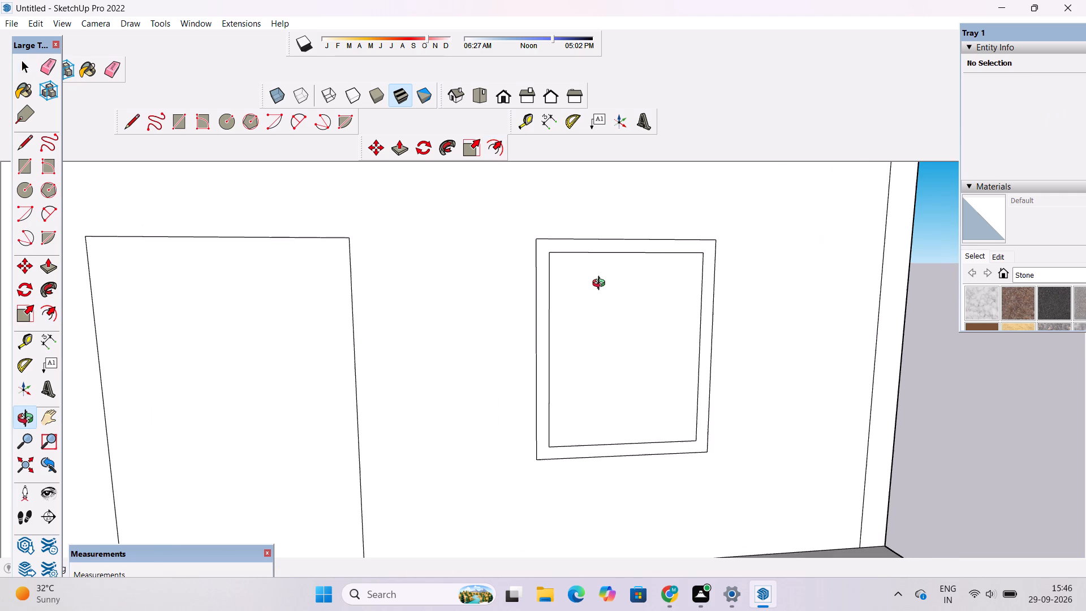
left_click_drag(601, 284, 594, 296, "shift")
scroll(594, 296, "down", 1)
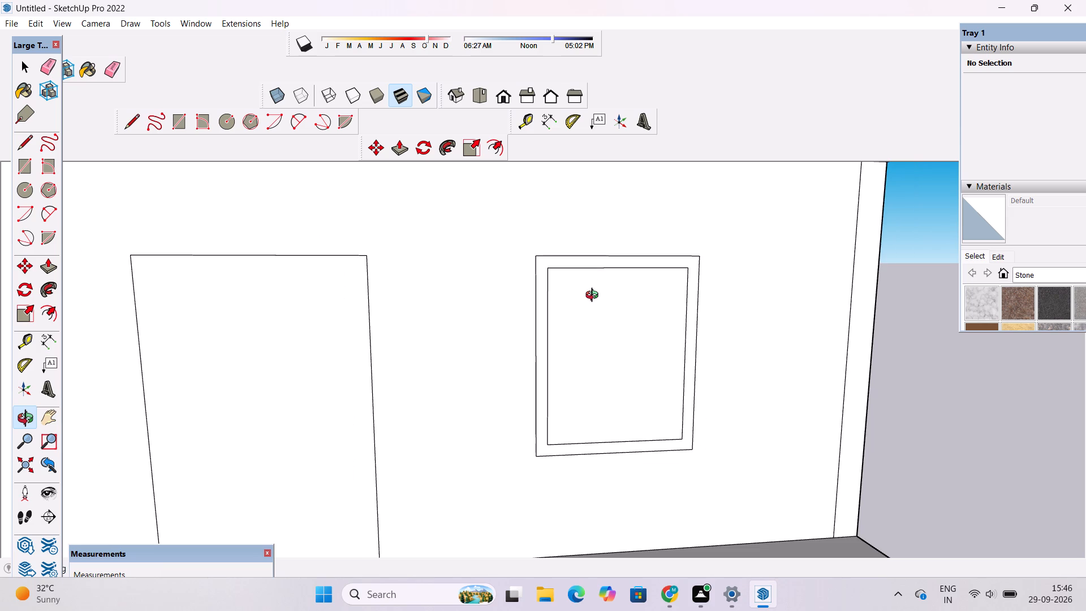
scroll(594, 294, "up", 1)
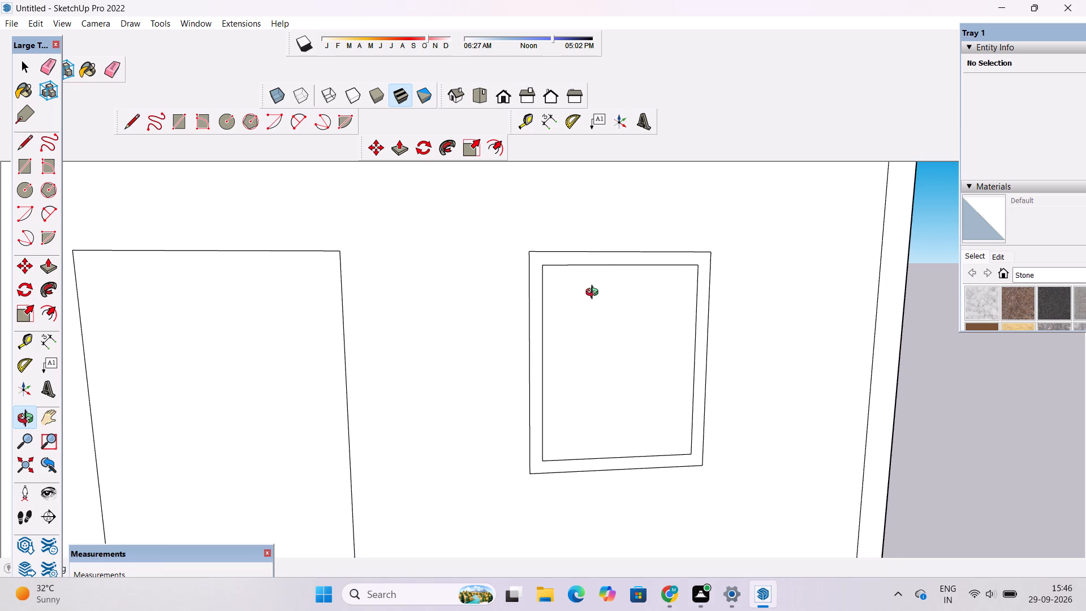
scroll(589, 289, "down", 3)
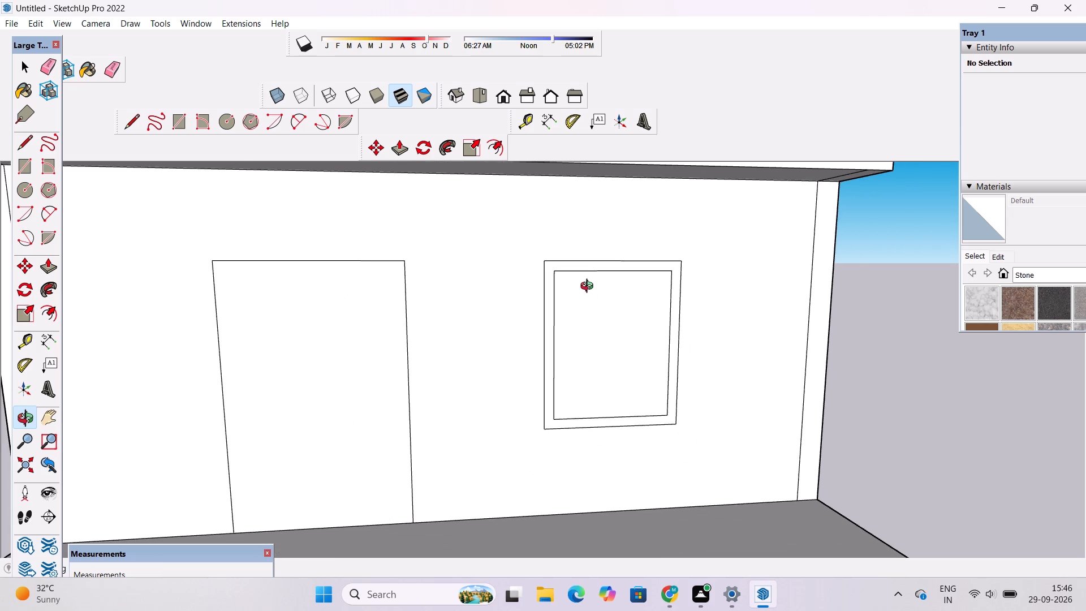
scroll(589, 287, "down", 3)
left_click_drag(598, 330, 546, 332)
left_click_drag(557, 336, 516, 341, "shift")
scroll(515, 355, "up", 3)
left_click_drag(520, 363, 540, 360)
left_click_drag(542, 360, 534, 354)
left_click_drag(536, 406, 562, 405)
scroll(566, 401, "up", 4)
left_click_drag(604, 392, 503, 383, "shift")
scroll(501, 386, "down", 4)
left_click_drag(501, 391, 488, 406, "shift")
left_click_drag(488, 406, 506, 394)
left_click(507, 394)
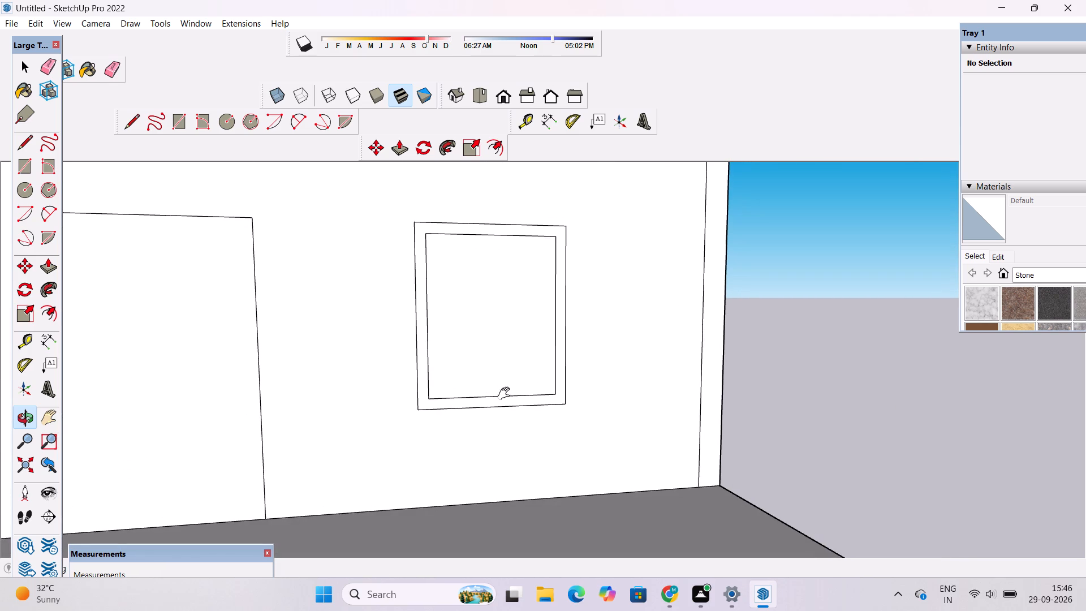
Draw a vertical divider rectangle about 3 11/16" wide and 9' 4 13/16" high from the midpoint of the window frame's inner bottom edge.
key("r")
scroll(505, 393, "up", 4)
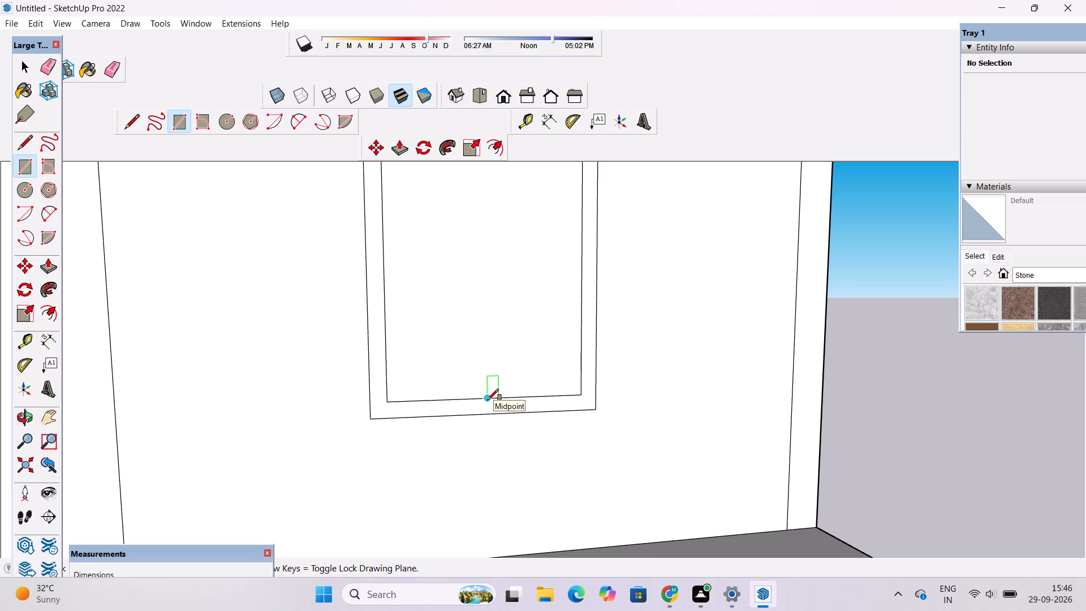
left_click(488, 400)
scroll(488, 400, "down", 6)
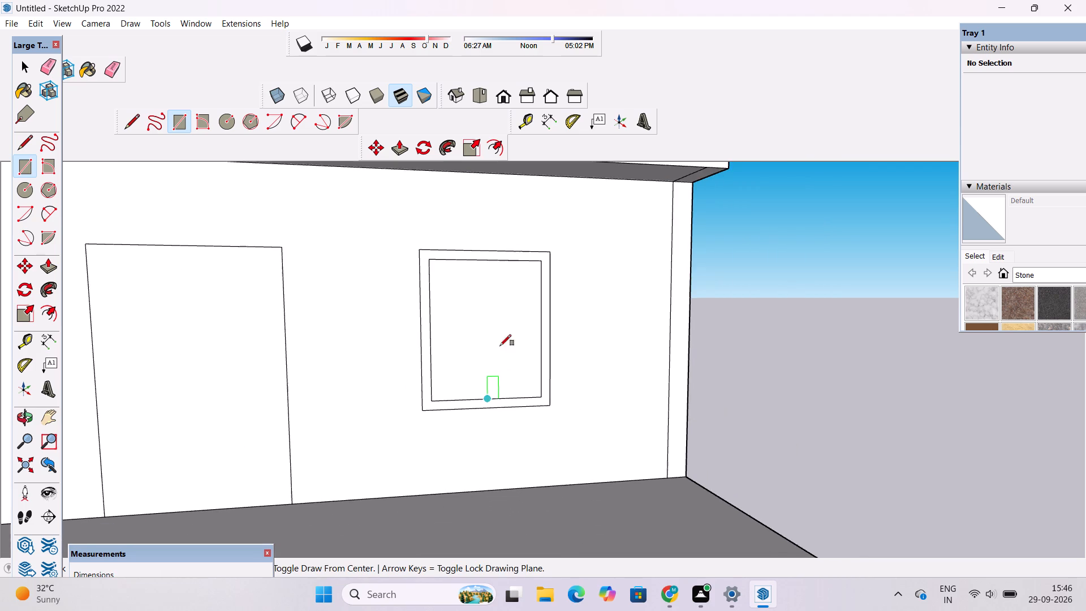
scroll(477, 274, "up", 8)
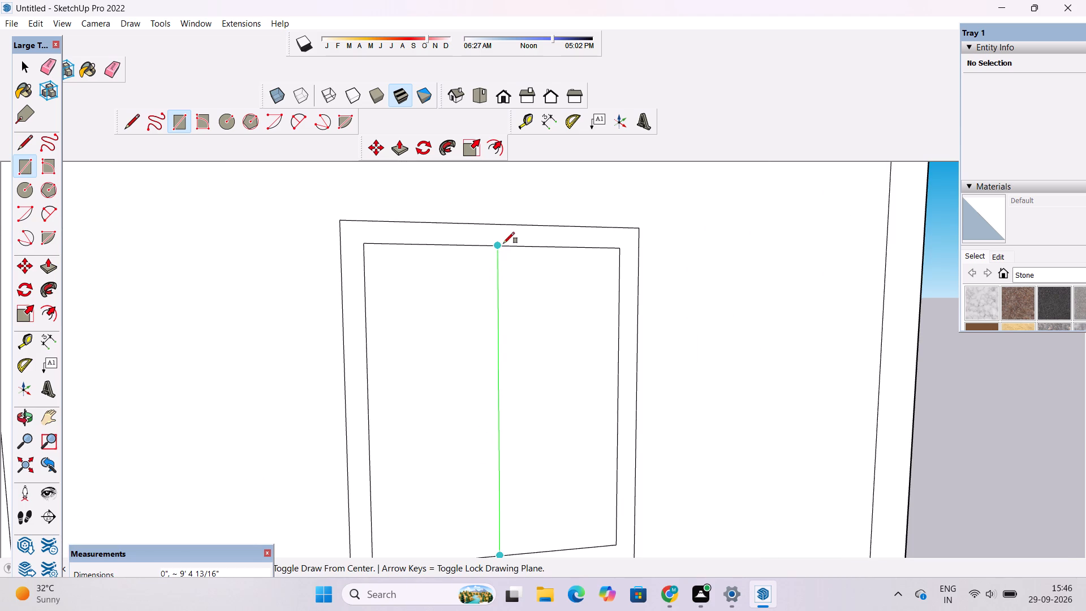
scroll(503, 243, "up", 4)
left_click(510, 245)
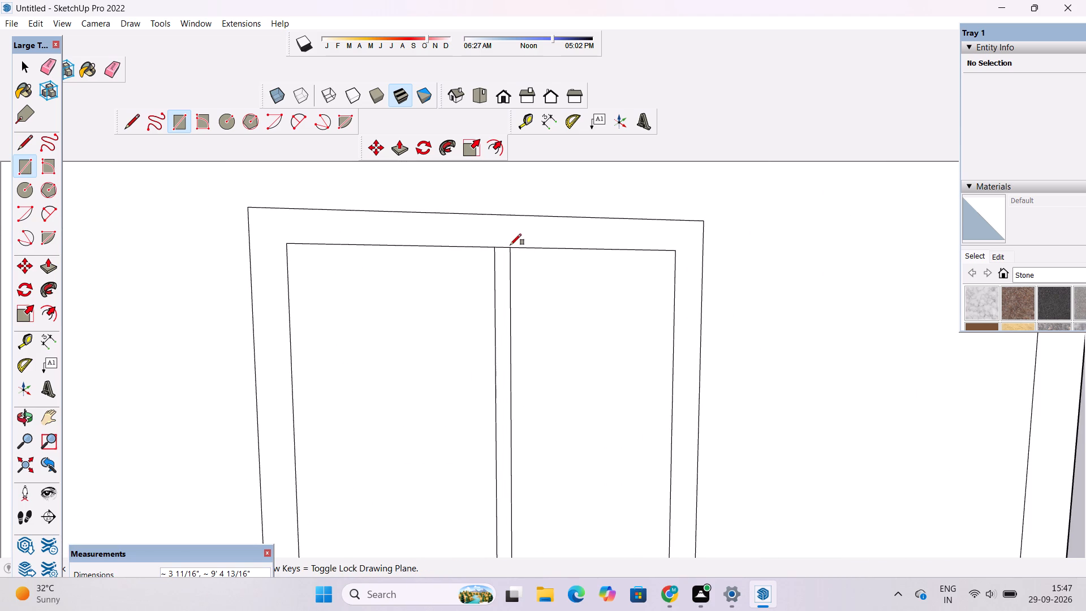
key("space")
Examine the divided window and the neighbouring door outline on the front wall from several angles and distances.
type("o")
scroll(539, 236, "down", 3)
left_click_drag(600, 245, 583, 252)
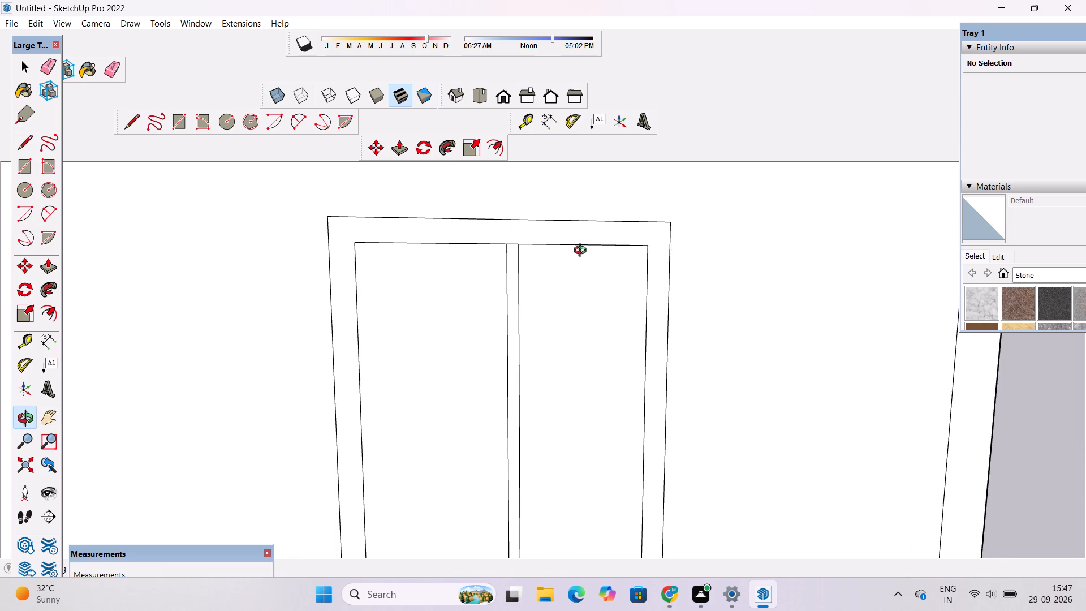
left_click_drag(583, 252, 551, 261)
scroll(551, 261, "down", 2)
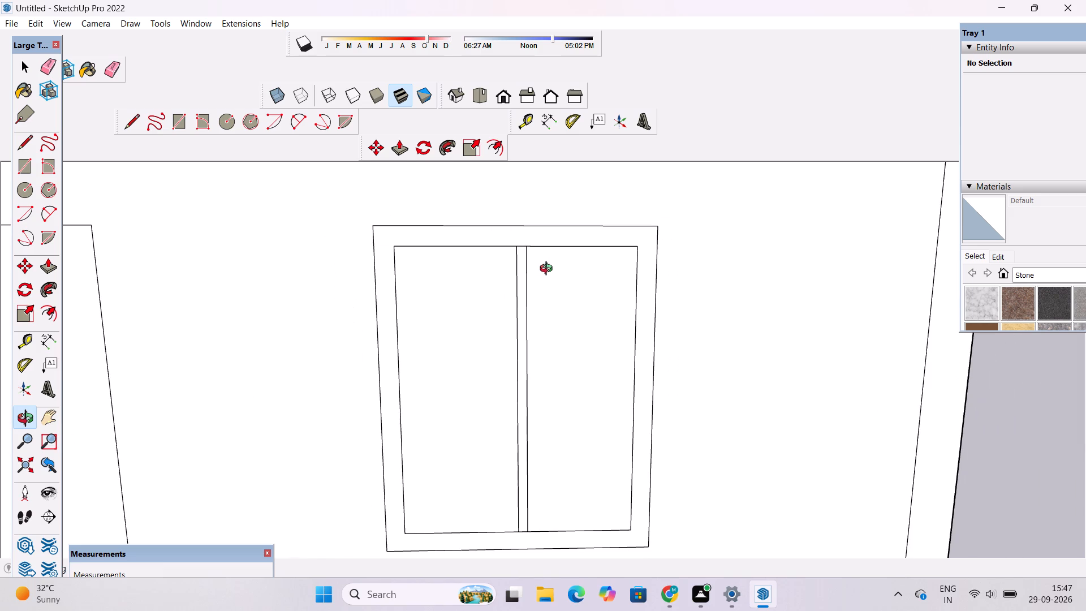
scroll(548, 271, "down", 3)
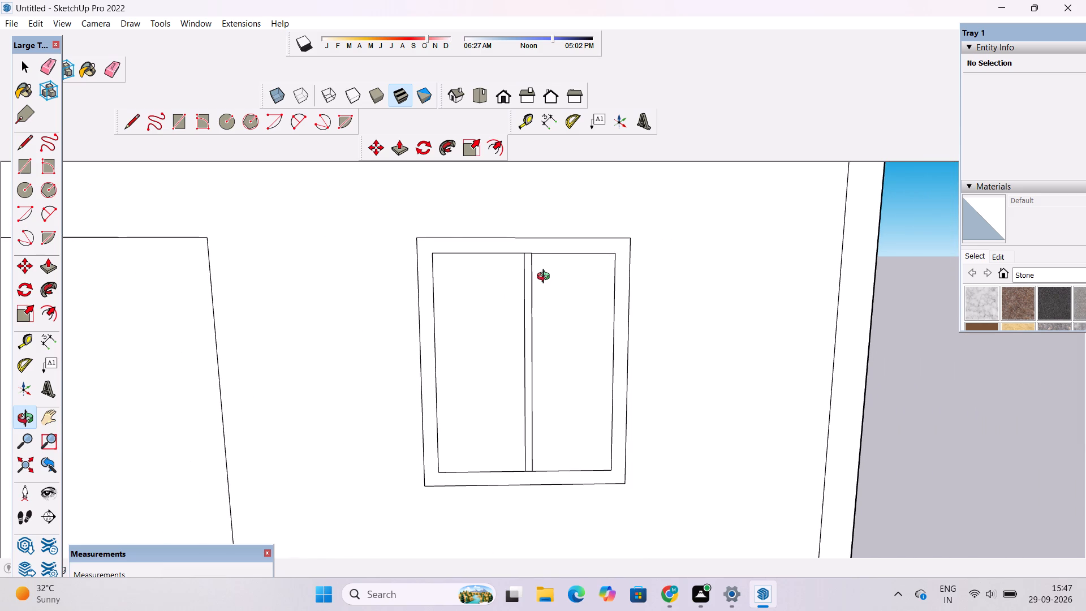
scroll(546, 278, "up", 1)
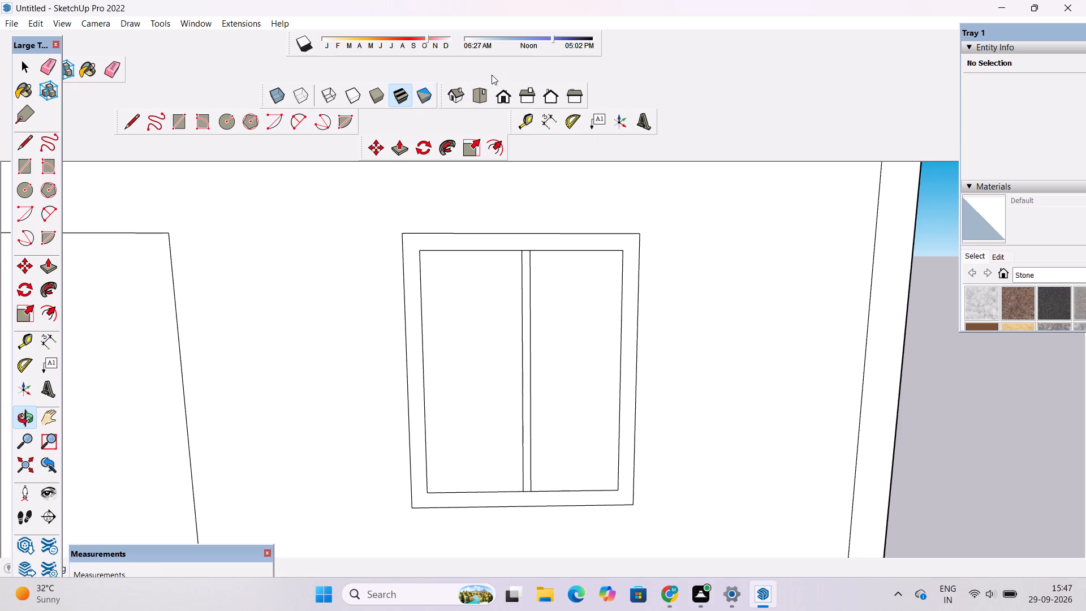
scroll(491, 203, "down", 10)
scroll(514, 325, "up", 6)
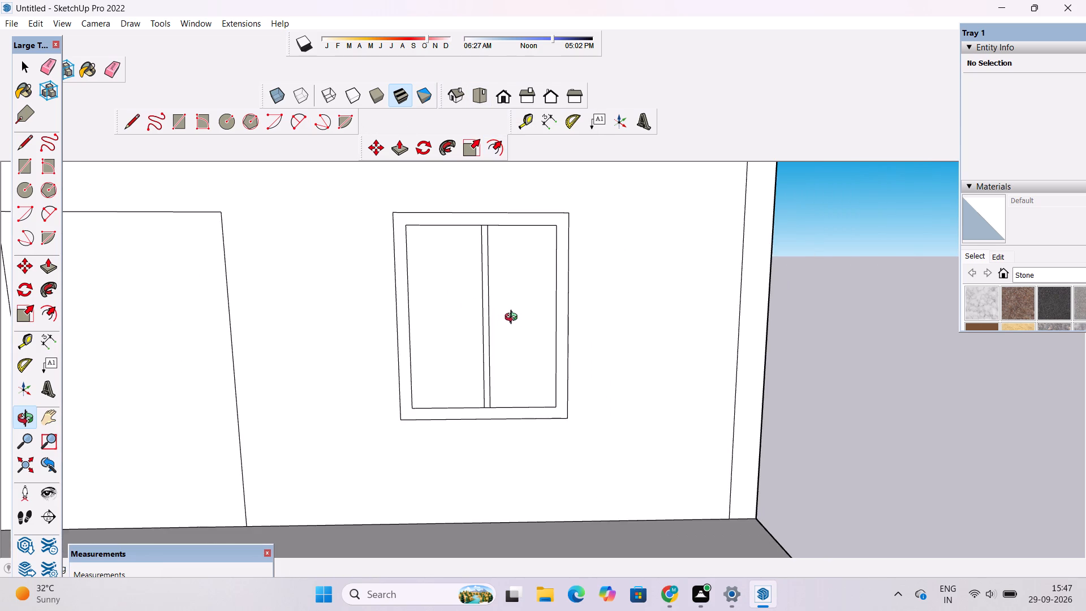
scroll(475, 308, "up", 2)
scroll(468, 297, "down", 2)
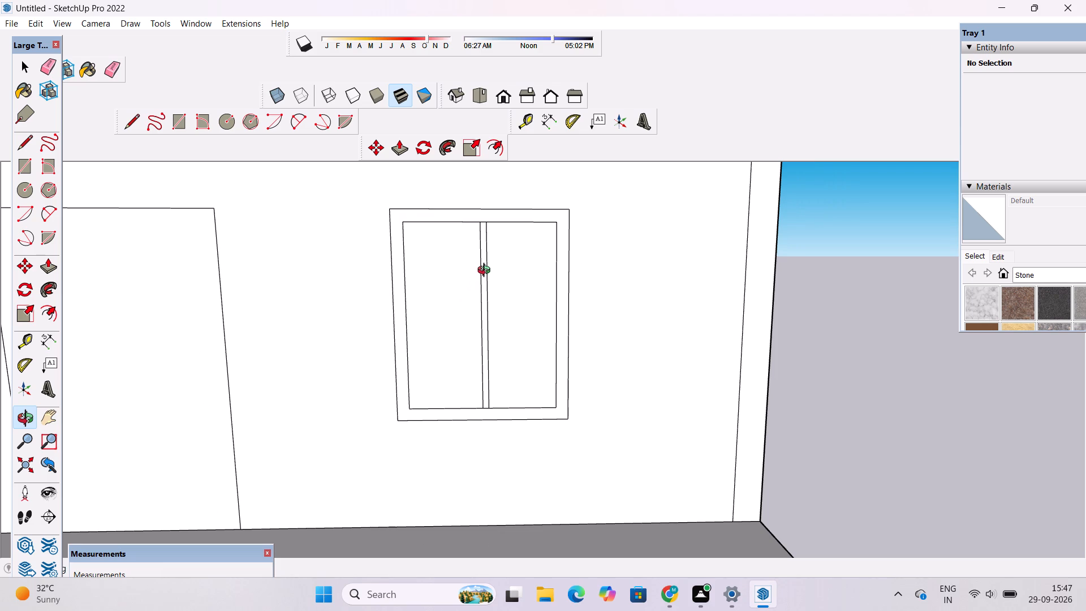
left_click_drag(501, 313, 545, 310, "shift")
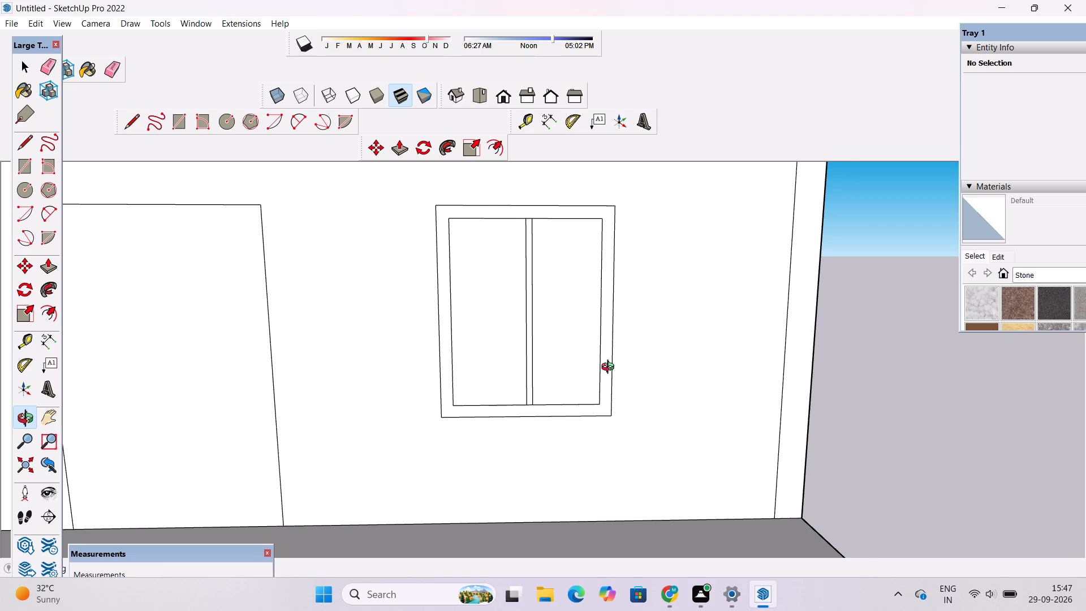
left_click_drag(611, 369, 634, 371, "shift")
scroll(615, 355, "up", 3)
left_click_drag(592, 358, 644, 367, "shift")
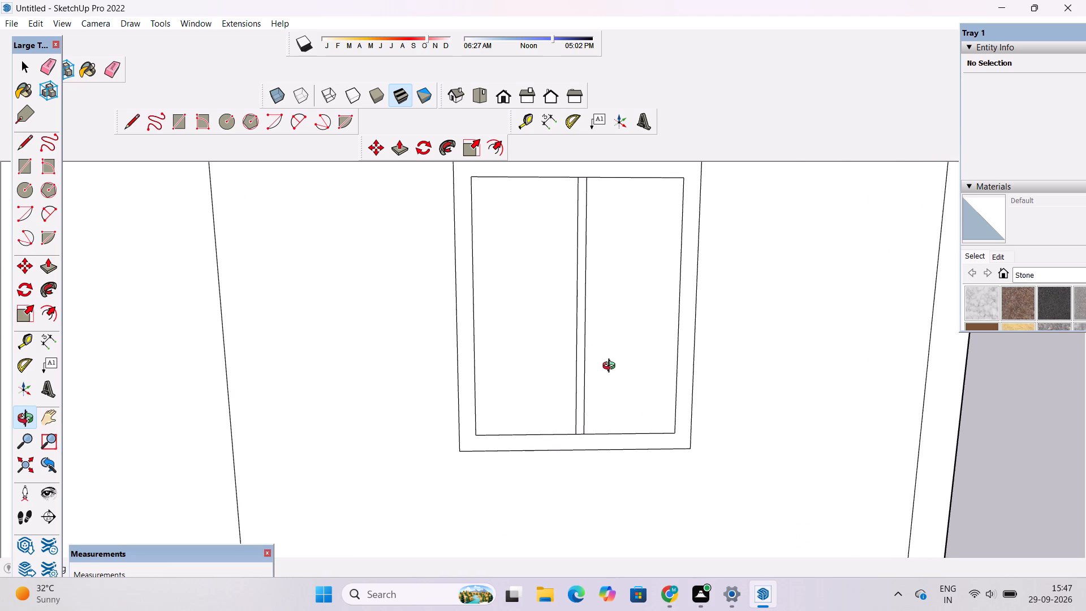
scroll(611, 367, "down", 1)
left_click_drag(615, 376, 640, 405, "shift")
left_click_drag(622, 392, 645, 393, "shift")
scroll(626, 389, "down", 4)
left_click_drag(622, 387, 621, 378, "shift")
Recess both window panes 2" into the wall with Push/Pull.
key("space")
left_click(661, 353)
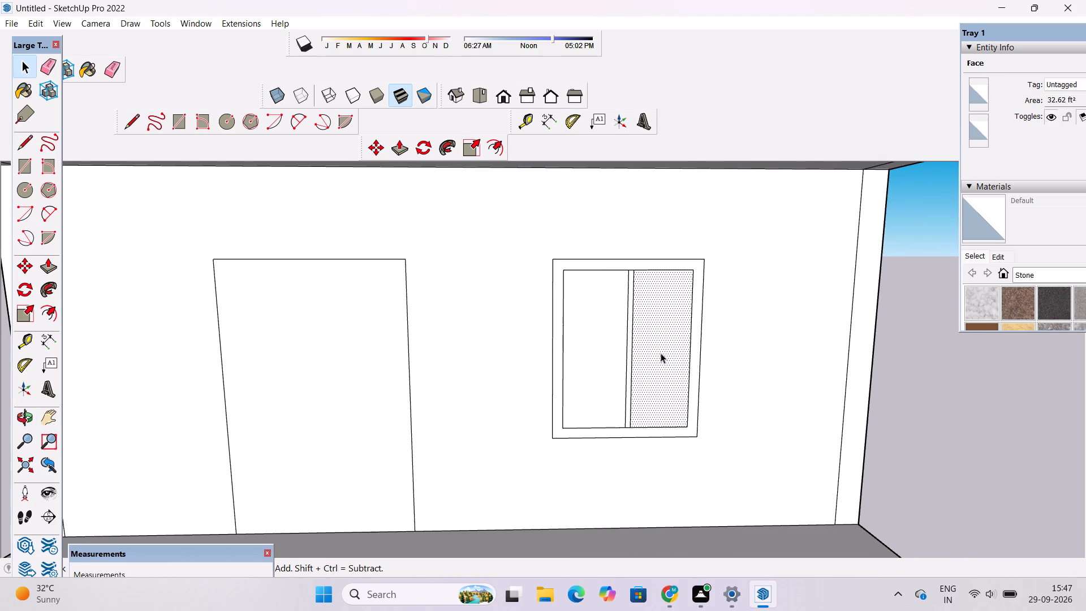
key("p")
left_click(661, 353)
type("2\"")
key("Return")
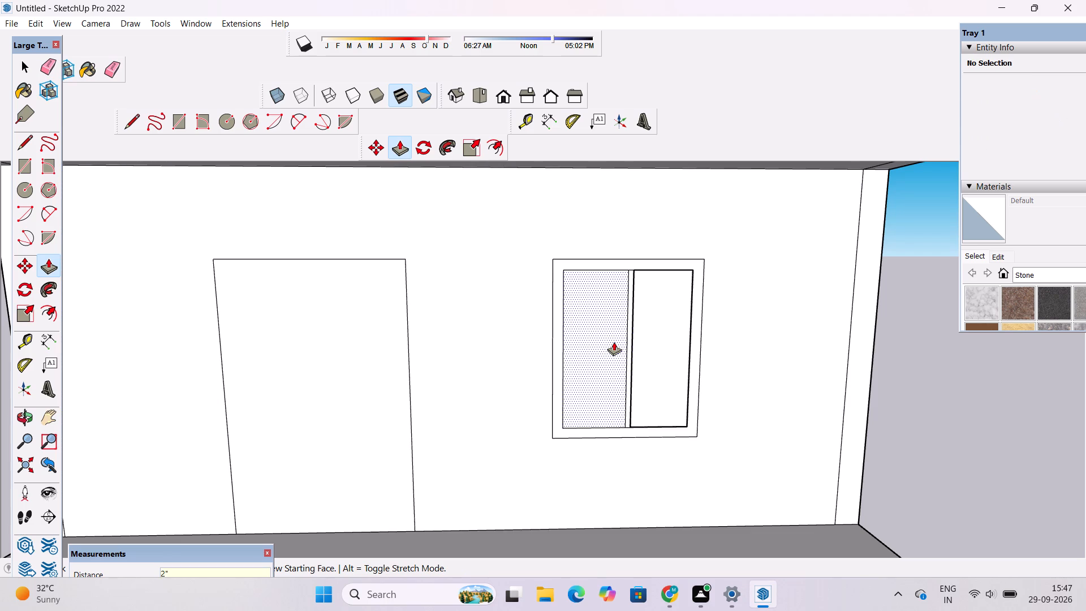
scroll(593, 350, "up", 6)
left_click(585, 356)
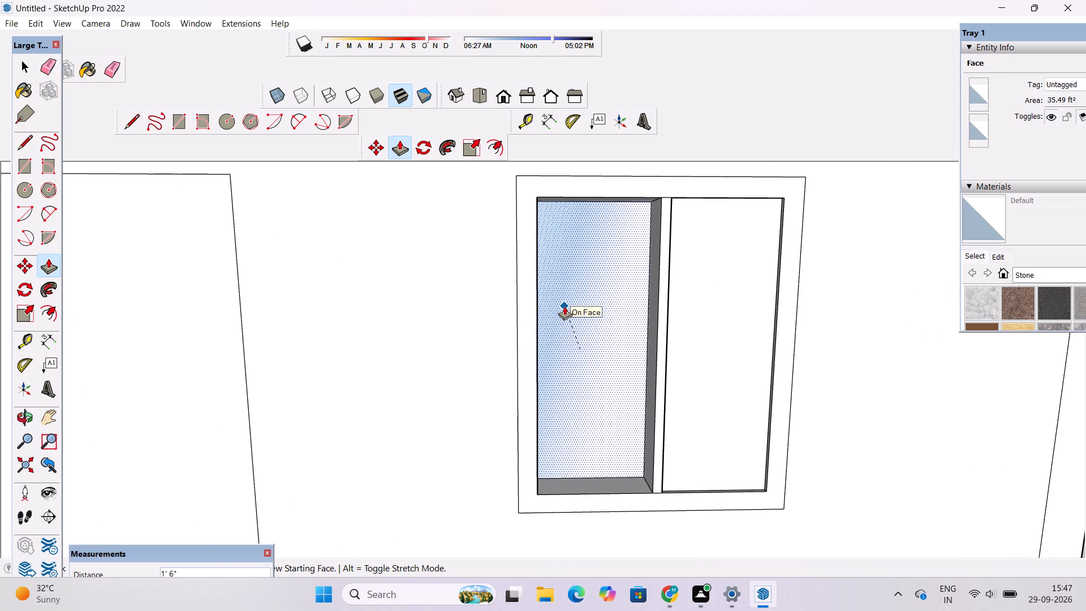
type("2\"")
key("Return")
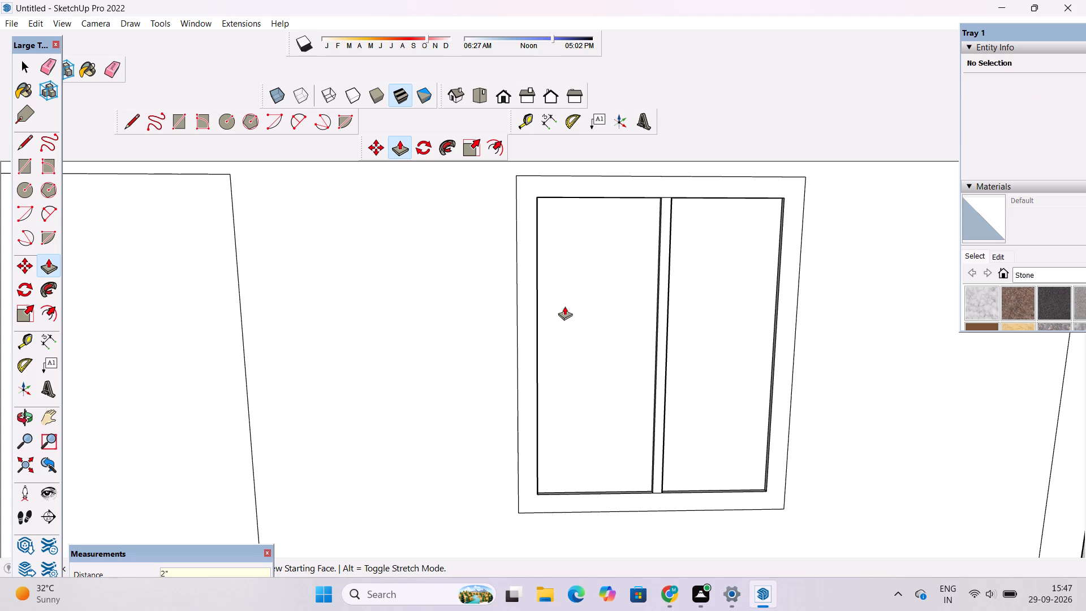
Examine the recessed window panes and the door outline on the top level's front wall from the side and front.
key("o")
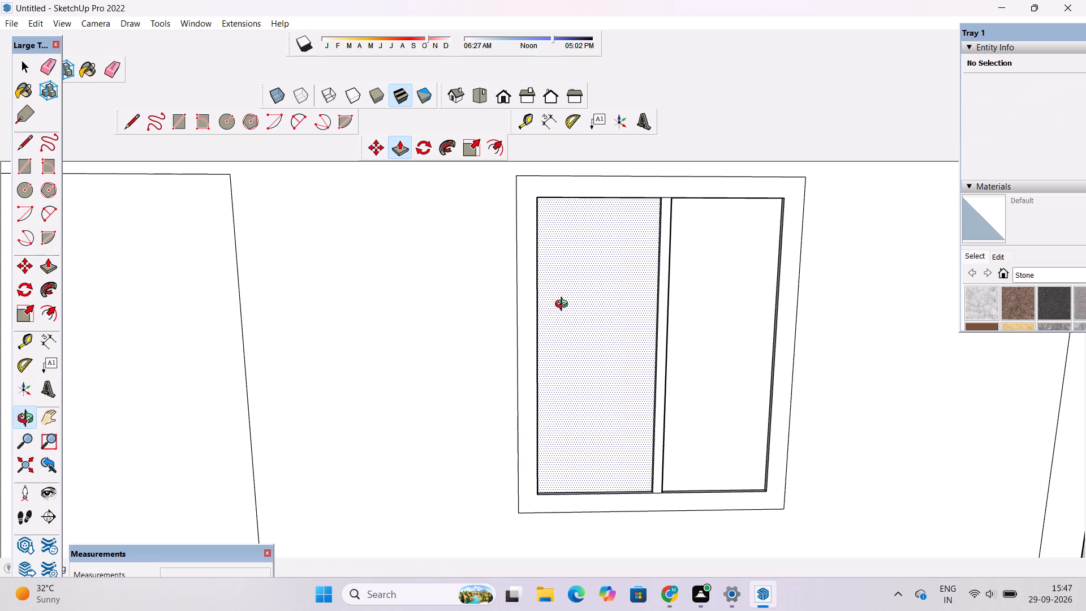
scroll(564, 305, "down", 7)
left_click_drag(494, 380, 799, 347)
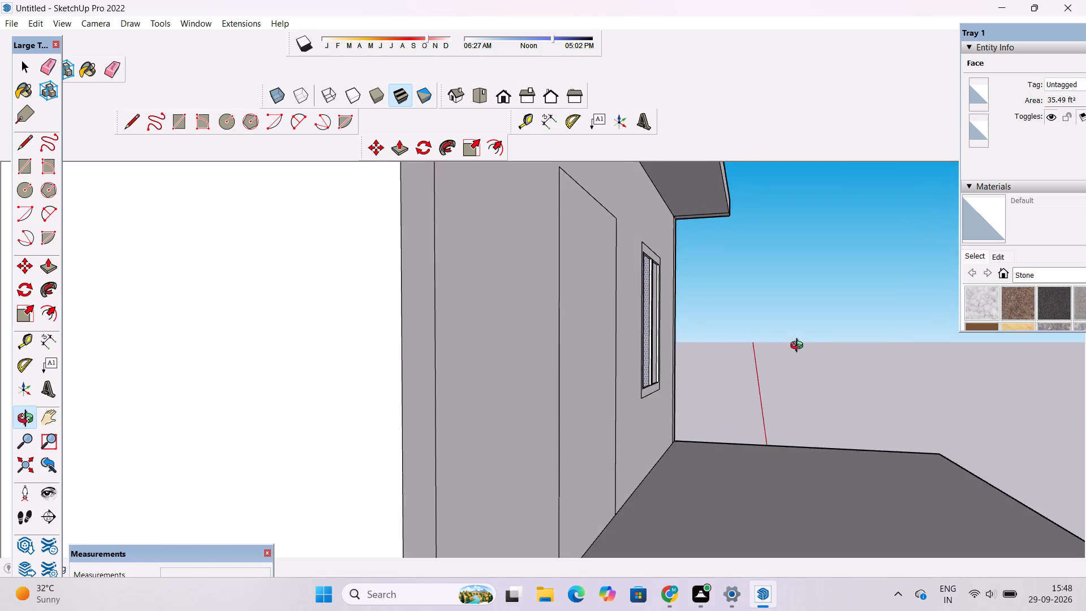
left_click_drag(799, 347, 615, 370)
scroll(602, 371, "down", 5)
left_click_drag(624, 384, 519, 401)
left_click_drag(472, 418, 514, 397, "shift")
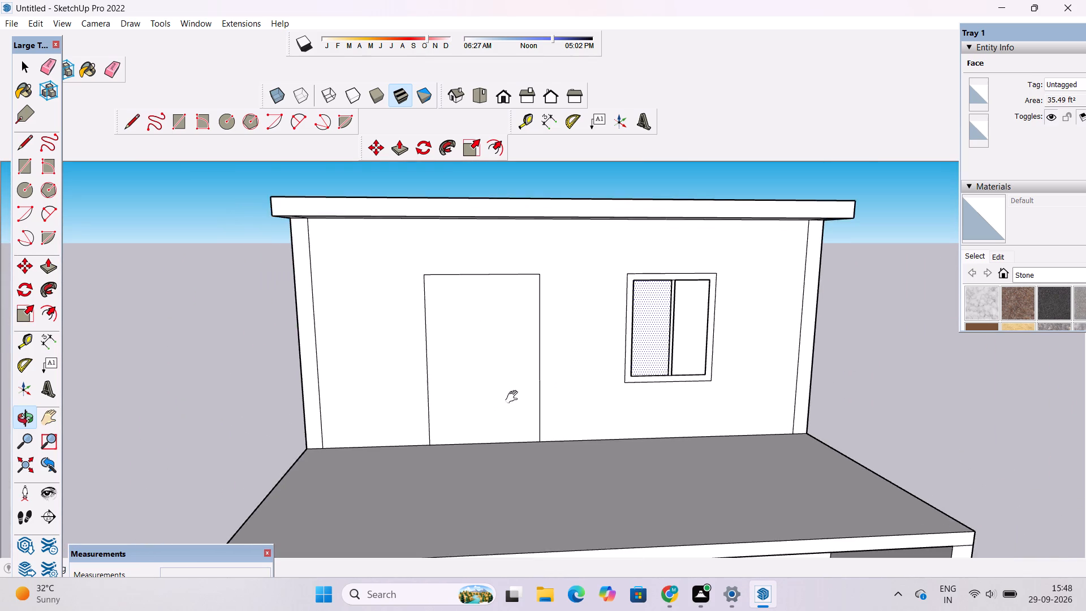
scroll(490, 402, "up", 3)
left_click_drag(497, 396, 484, 394)
left_click_drag(484, 394, 463, 402, "shift")
key("o")
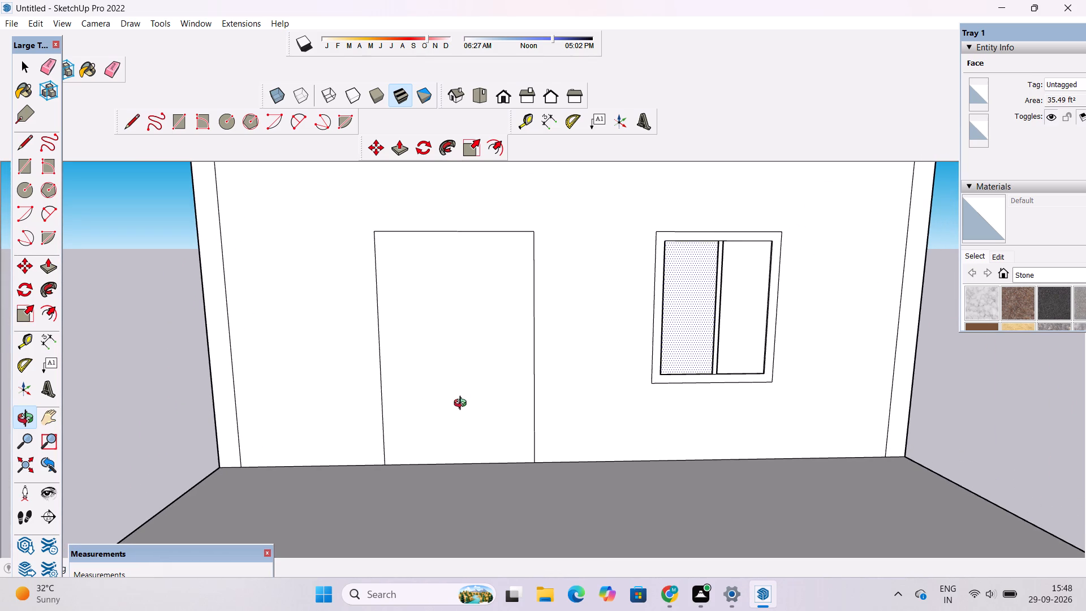
Offset the door outline inward about 8 1/8" to form a frame border.
key("f")
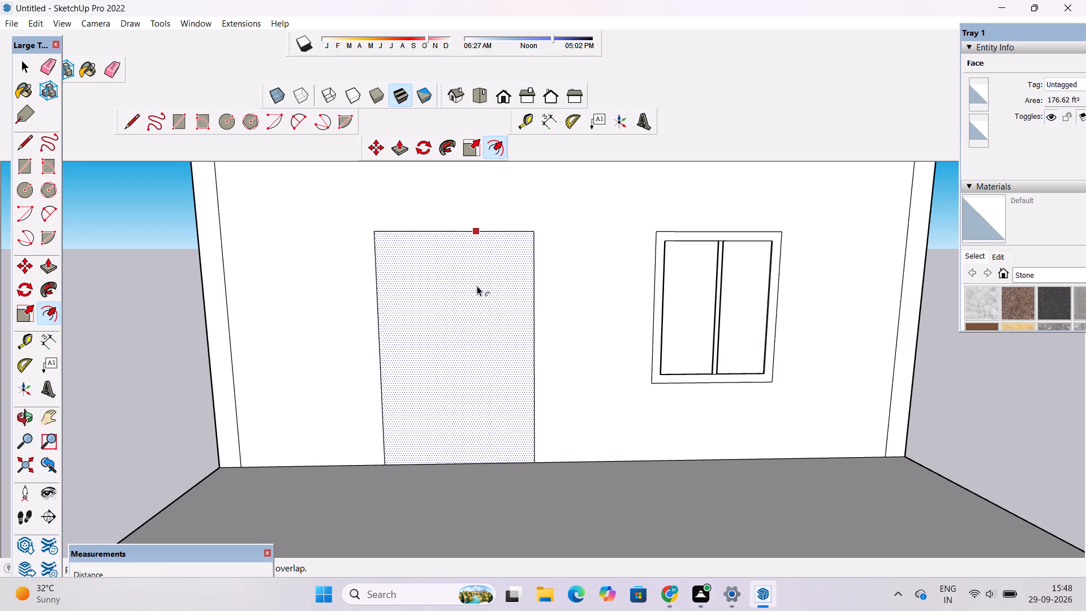
left_click(473, 248)
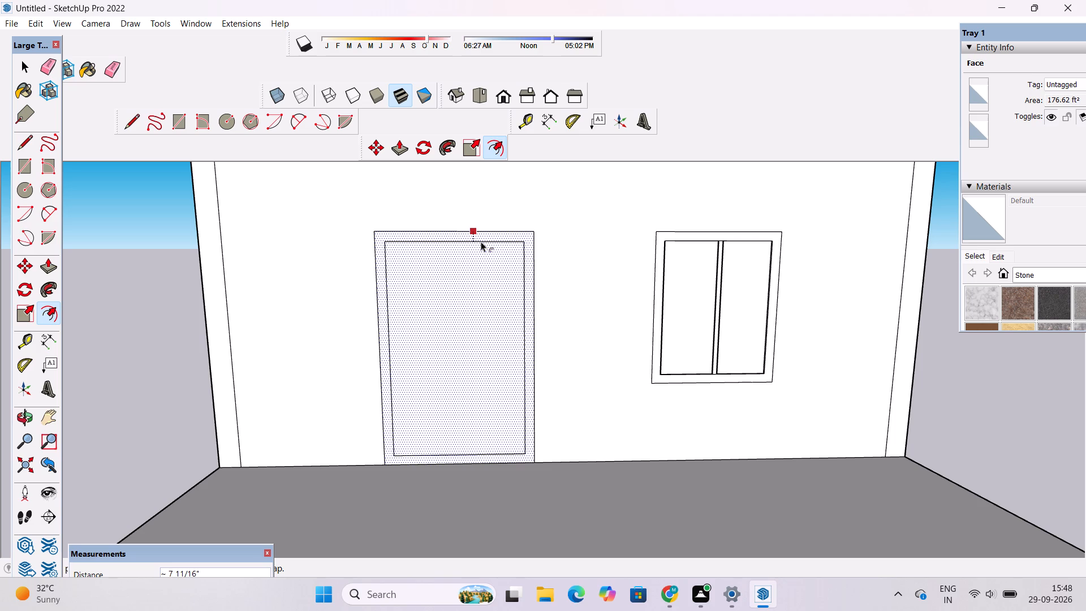
left_click(481, 242)
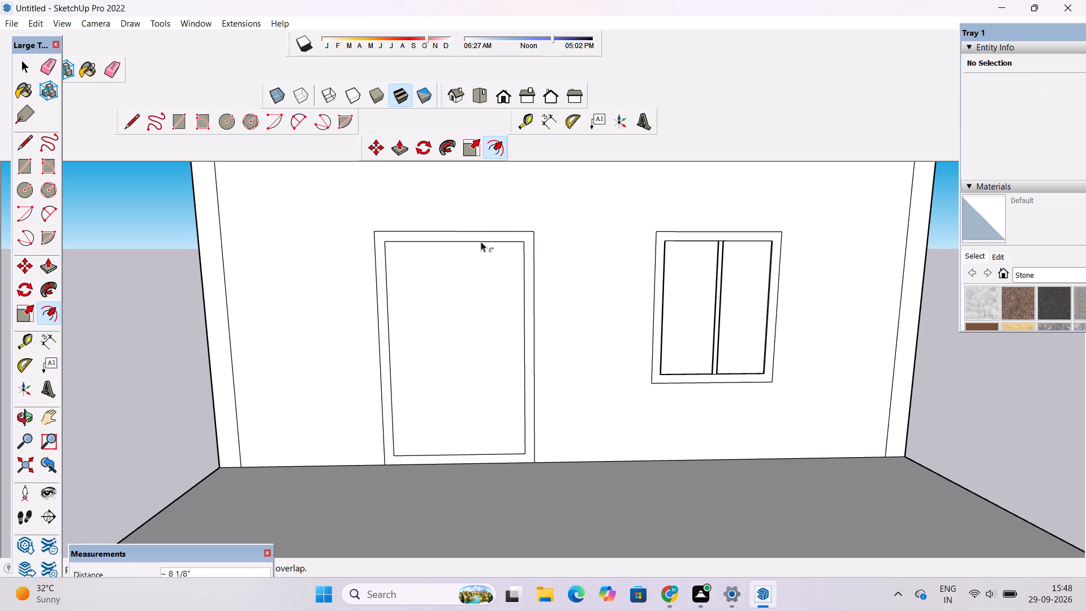
Draw vertical lines about 8 1/8" long from both lower corners of the inner door outline down to the floor.
key("l")
scroll(545, 228, "down", 3)
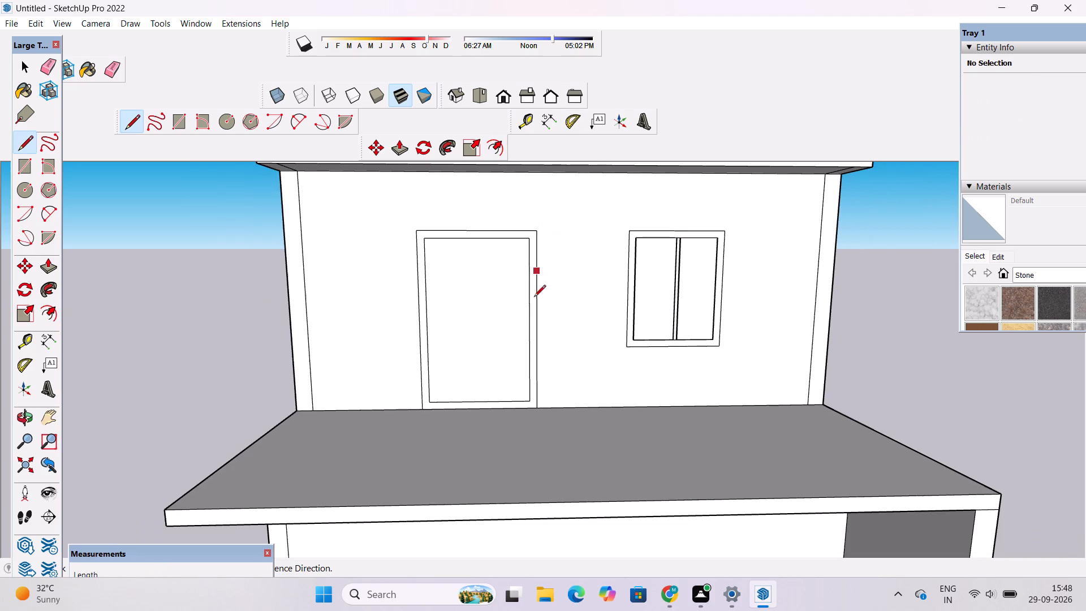
scroll(512, 415, "up", 14)
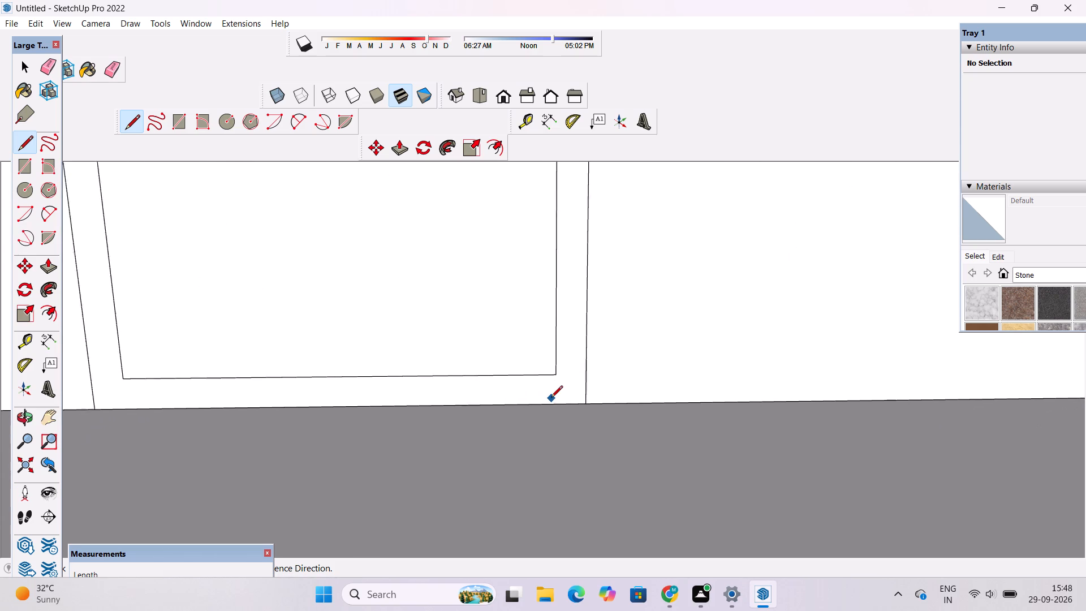
scroll(551, 398, "up", 1)
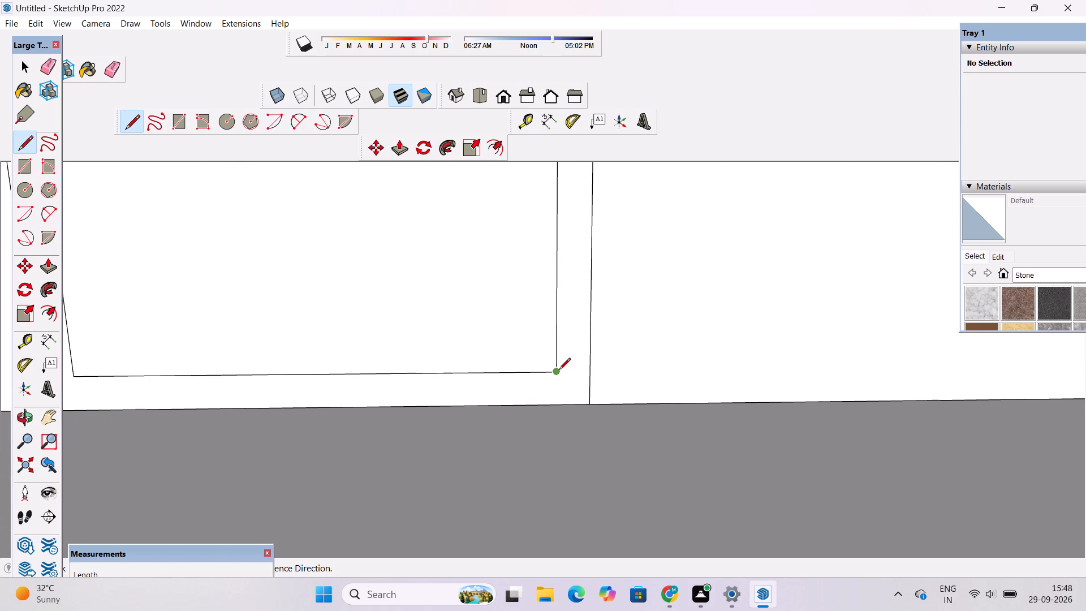
scroll(516, 414, "down", 4)
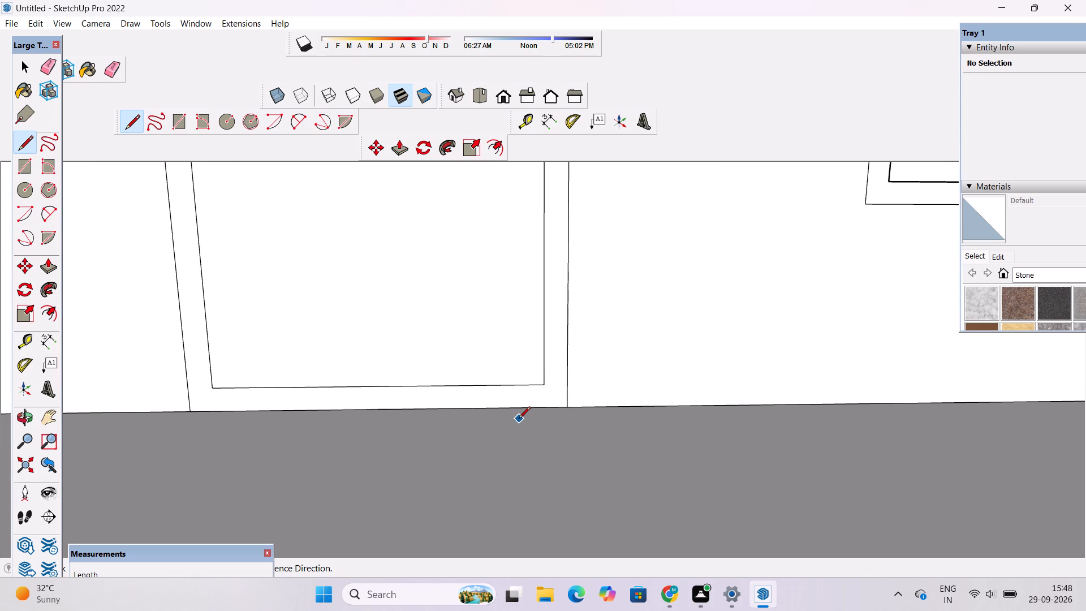
scroll(564, 381, "down", 4)
scroll(544, 424, "up", 5)
scroll(542, 360, "down", 2)
scroll(548, 359, "up", 5)
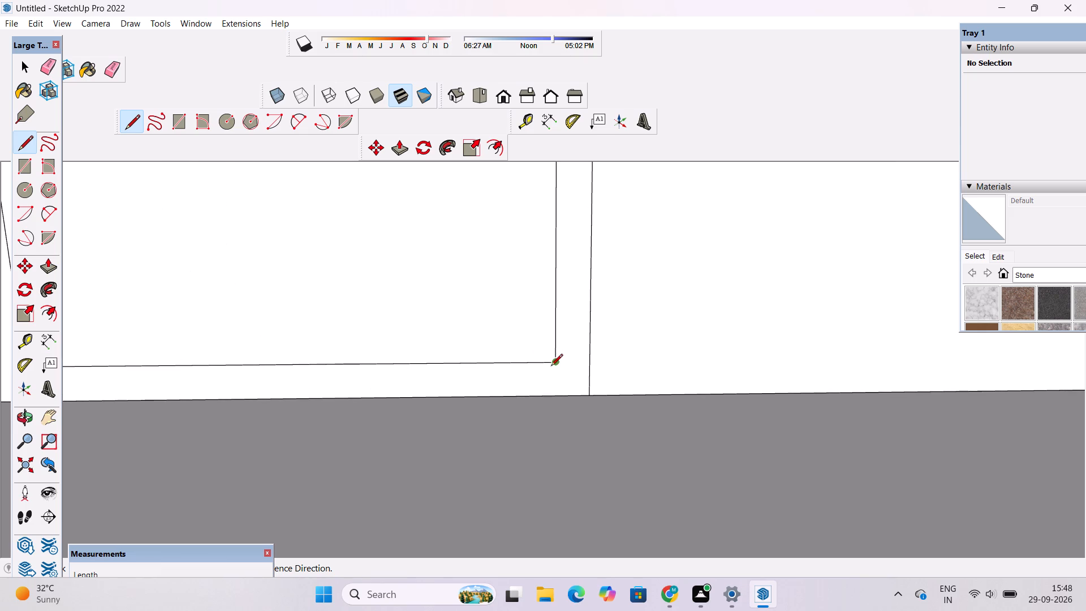
left_click(554, 364)
left_click(555, 398)
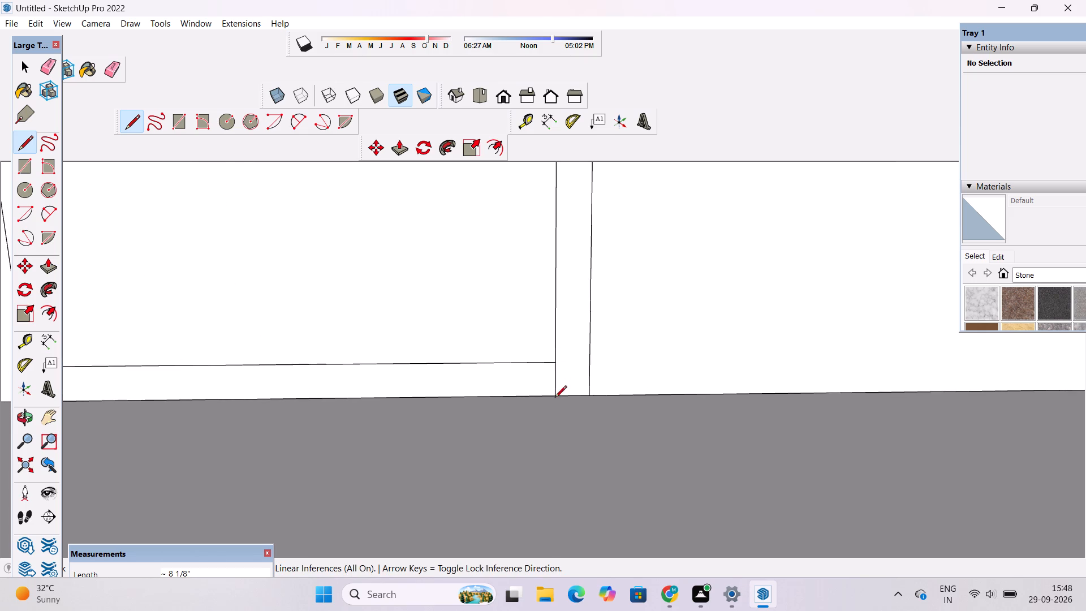
scroll(630, 359, "down", 10)
scroll(424, 333, "up", 13)
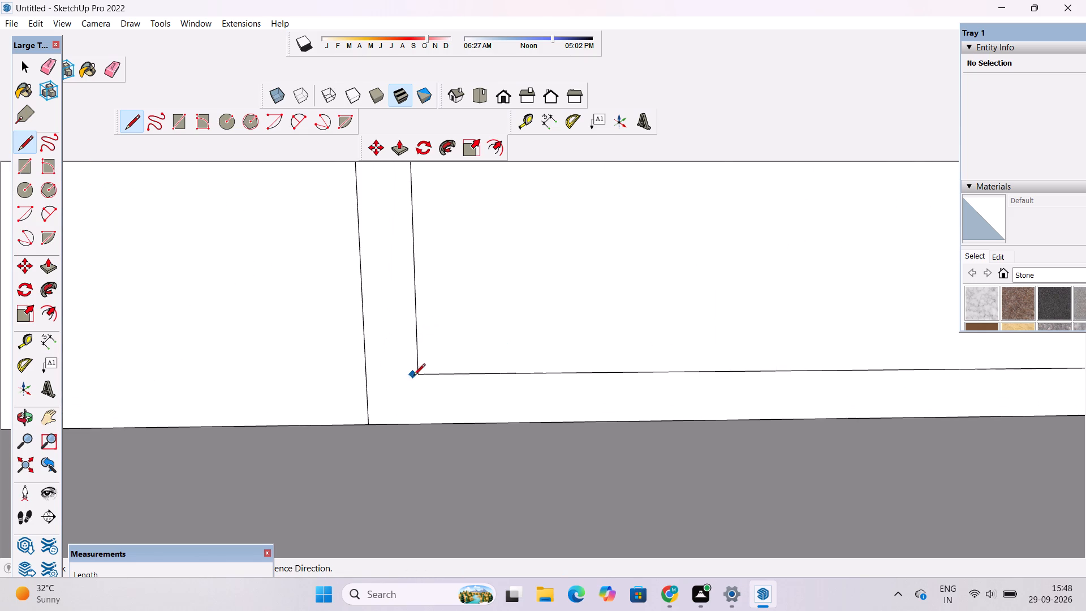
left_click(419, 375)
left_click(418, 425)
key("space")
Erase the inner door outline's bottom edge so the door panel runs down to the floor.
key("o")
scroll(419, 413, "down", 17)
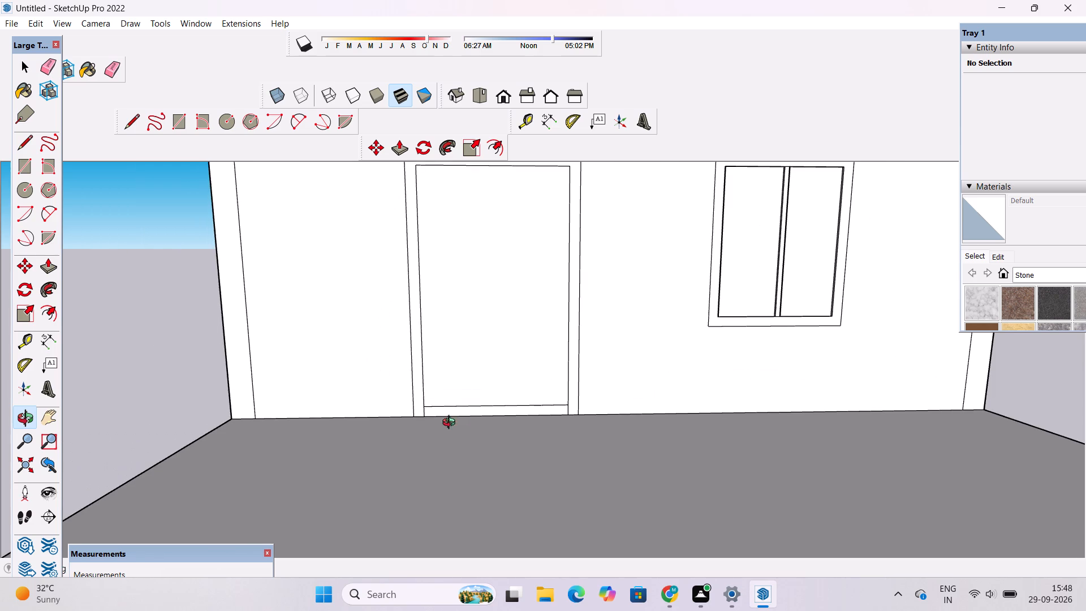
left_click_drag(468, 416, 475, 441, "shift")
left_click_drag(476, 448, 476, 409)
scroll(475, 407, "down", 3)
left_click_drag(471, 407, 462, 419, "shift")
left_click_drag(455, 445, 460, 462)
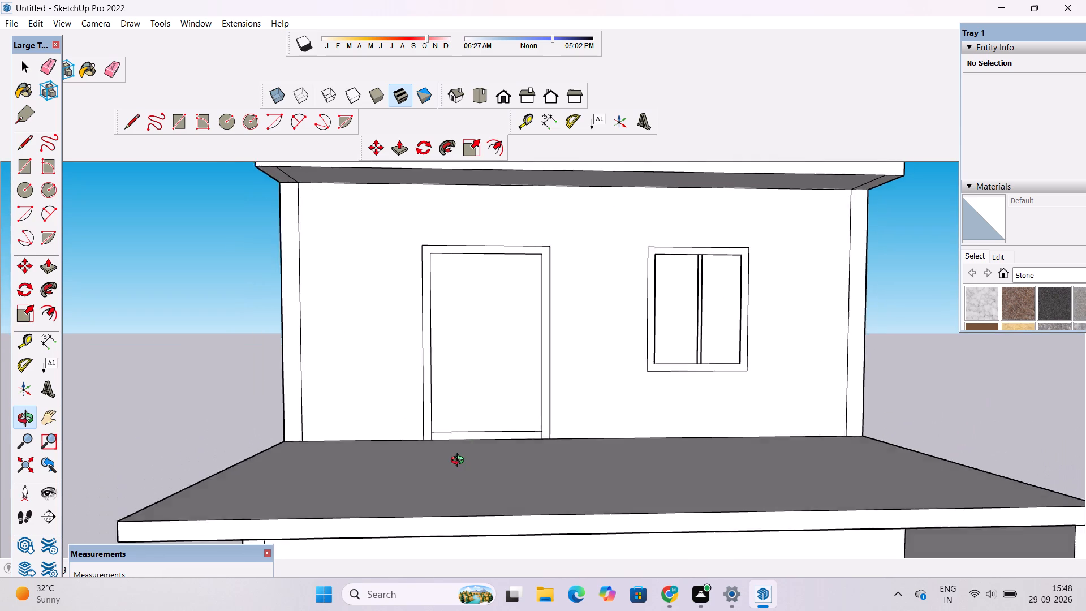
left_click_drag(460, 462, 460, 463)
scroll(460, 459, "up", 7)
key("e")
left_click_drag(493, 403, 493, 427)
scroll(493, 427, "down", 9)
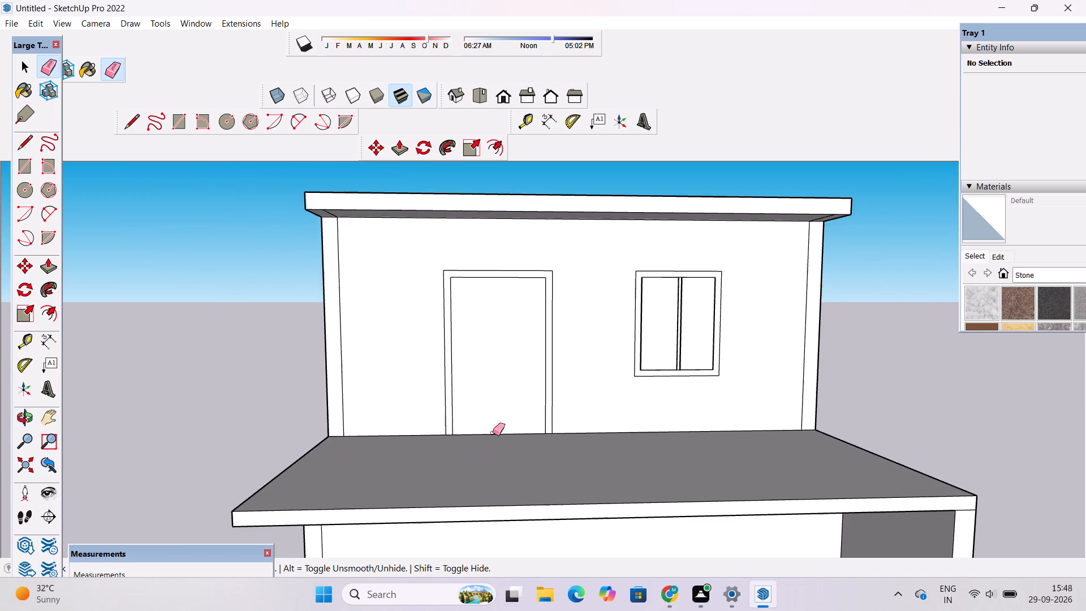
Push the door panel on the top level's front wall 2" inward from its frame.
key("o")
scroll(493, 433, "down", 6)
scroll(486, 420, "up", 3)
left_click_drag(416, 404, 498, 419)
scroll(523, 386, "up", 4)
left_click_drag(527, 387, 528, 415, "shift")
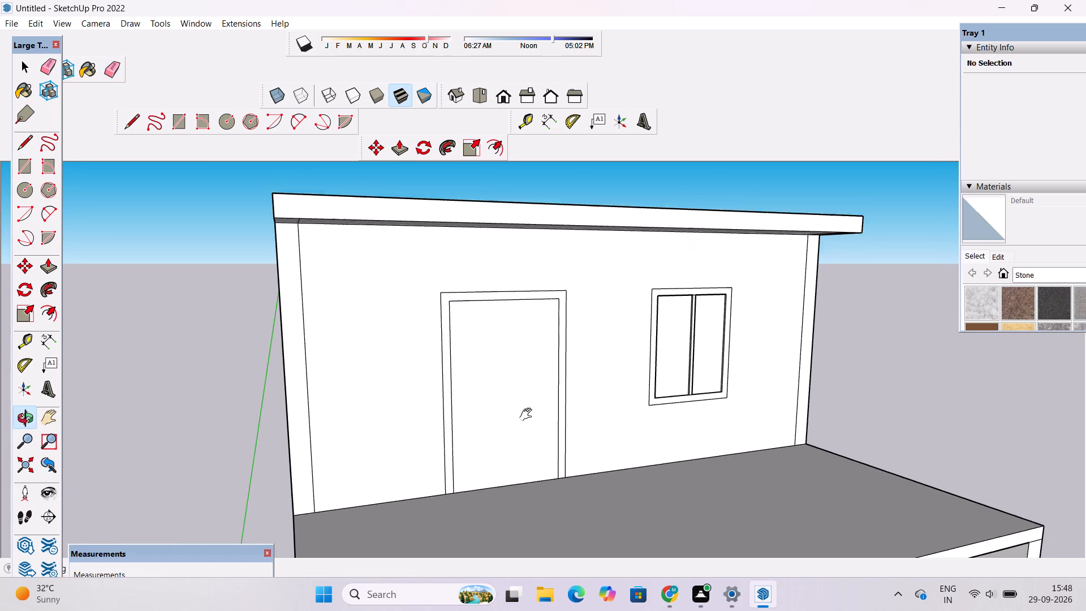
left_click_drag(528, 415, 528, 414, "shift")
left_click_drag(528, 415, 488, 423, "shift")
scroll(477, 423, "up", 2)
key("p")
scroll(477, 420, "up", 4)
left_click(479, 414)
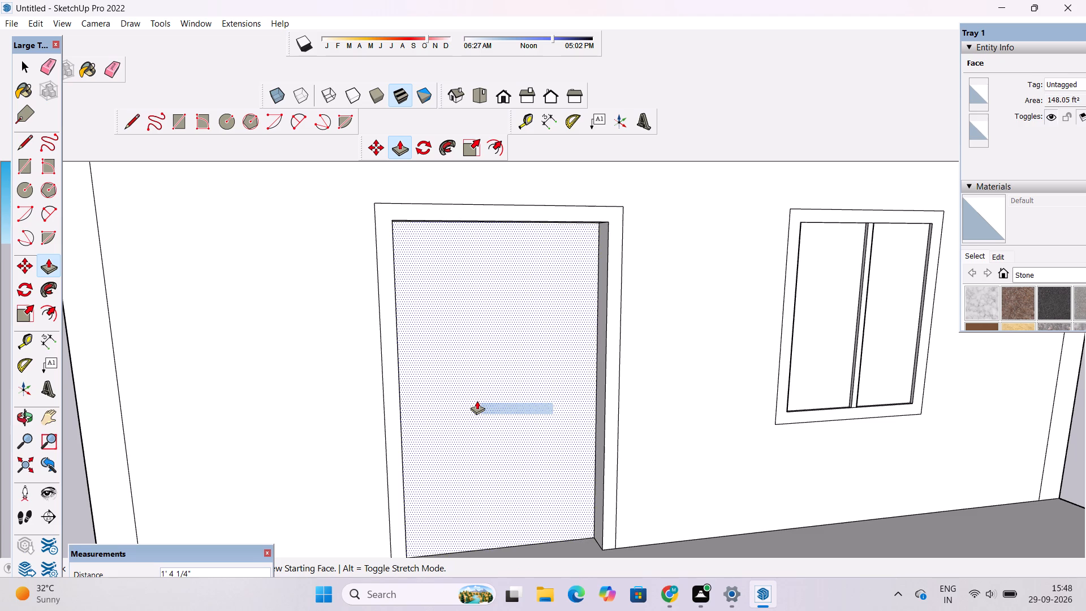
type("2\"")
key("Return")
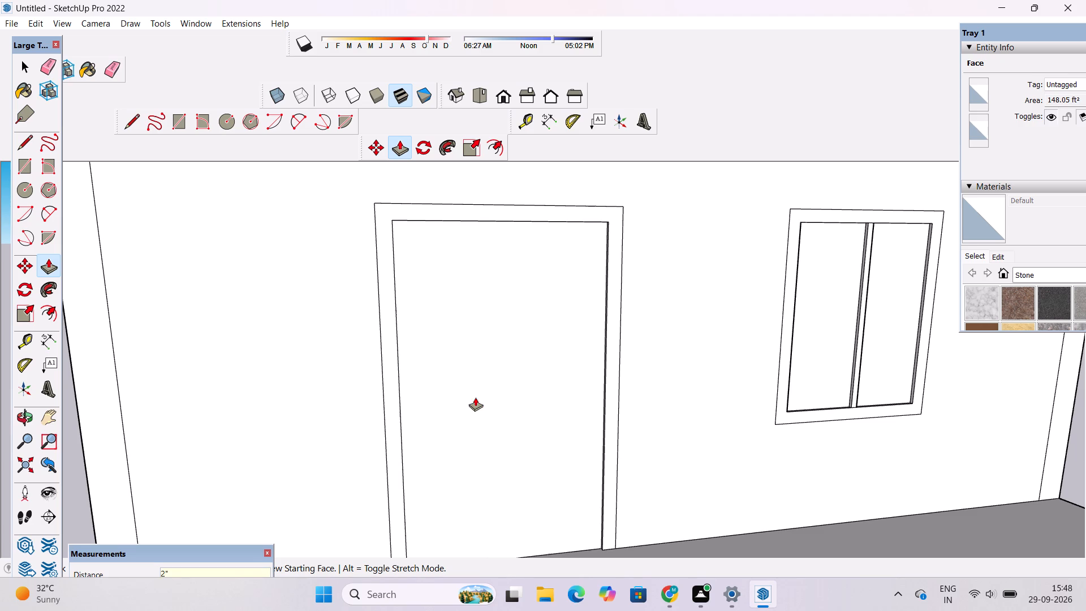
Examine the recessed door, the window and the terrace slab in front of the top level from several angles.
key("o")
scroll(454, 392, "down", 15)
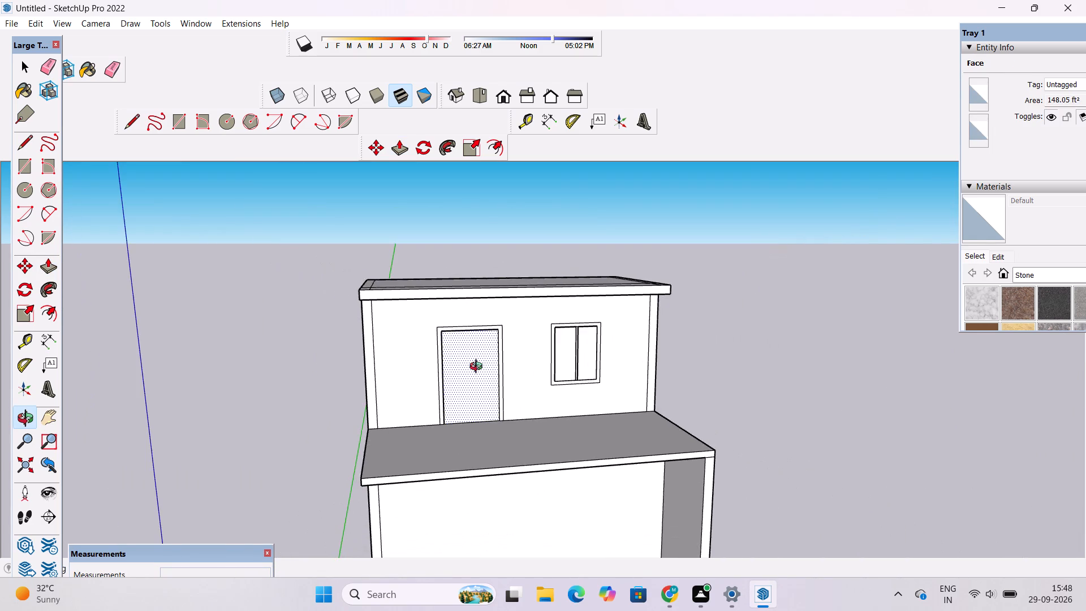
left_click_drag(538, 393, 456, 397)
scroll(453, 393, "down", 7)
left_click_drag(476, 451, 663, 439)
scroll(539, 444, "up", 4)
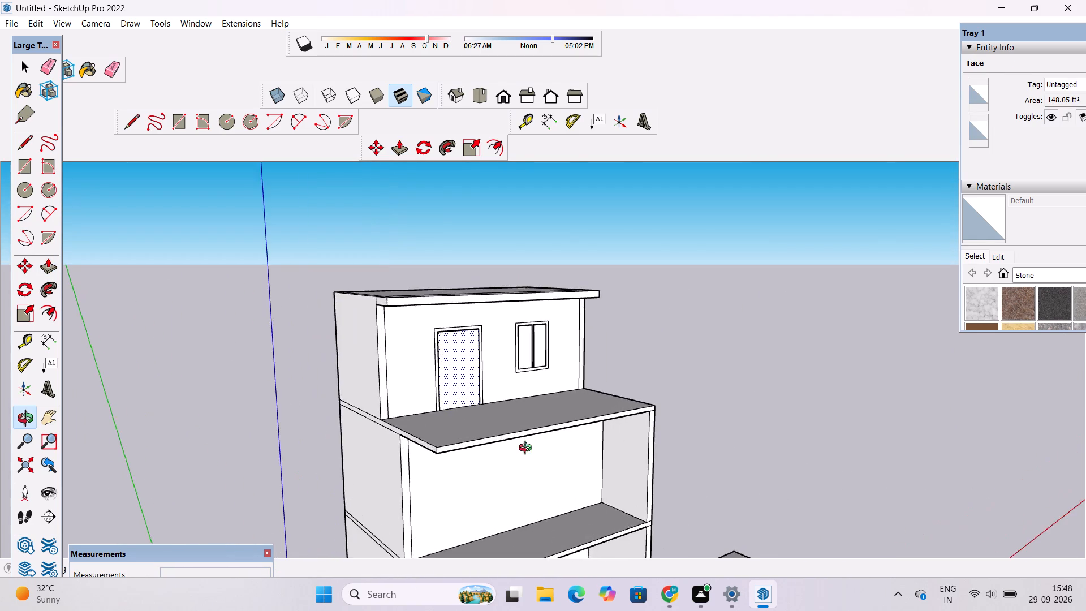
left_click_drag(523, 468, 571, 506)
scroll(543, 483, "up", 3)
left_click_drag(538, 479, 528, 453)
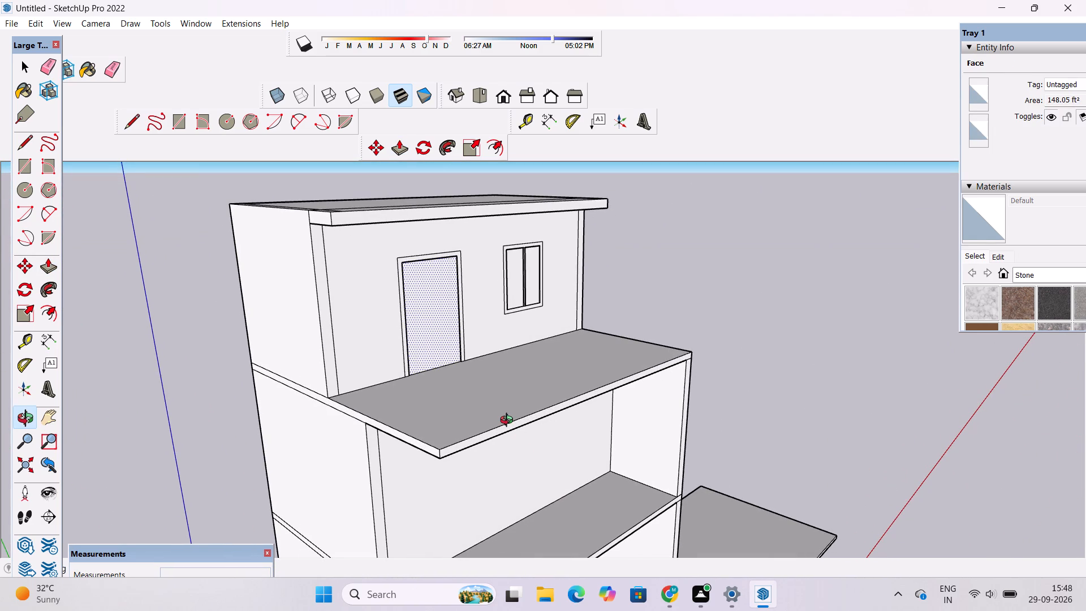
left_click_drag(503, 424, 518, 441)
left_click_drag(518, 446, 518, 451)
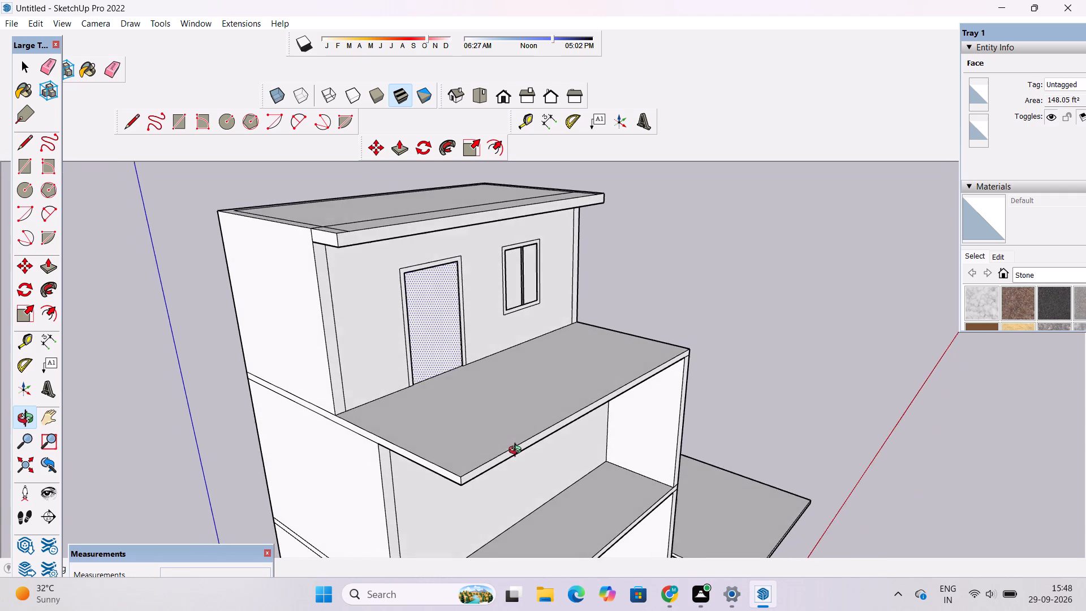
left_click_drag(518, 451, 522, 489)
left_click_drag(522, 489, 498, 454, "shift")
left_click_drag(500, 449, 479, 467)
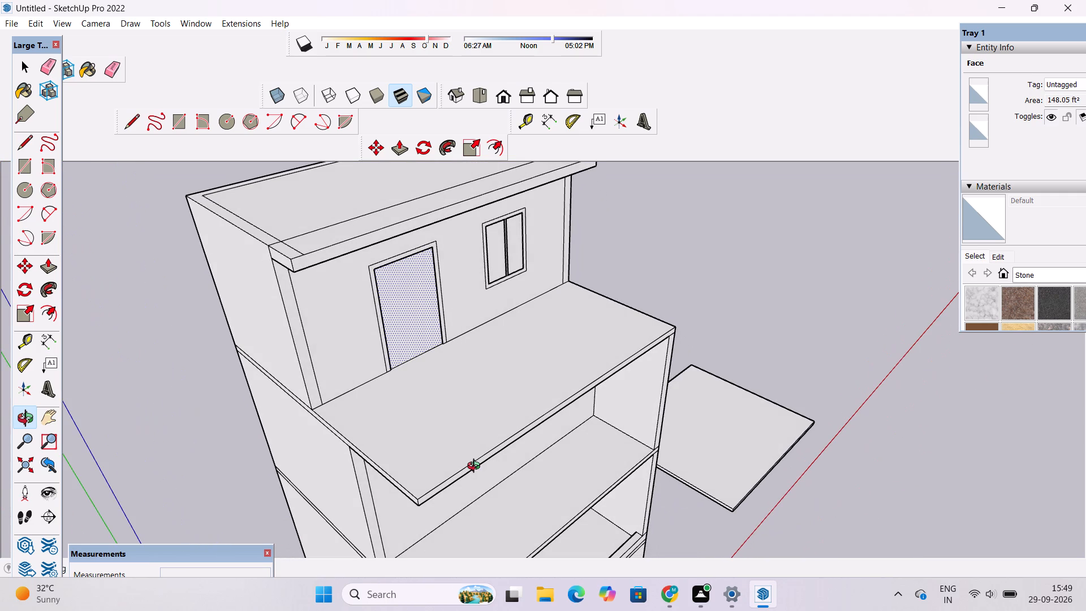
left_click_drag(529, 461, 501, 438)
left_click_drag(501, 438, 510, 449, "shift")
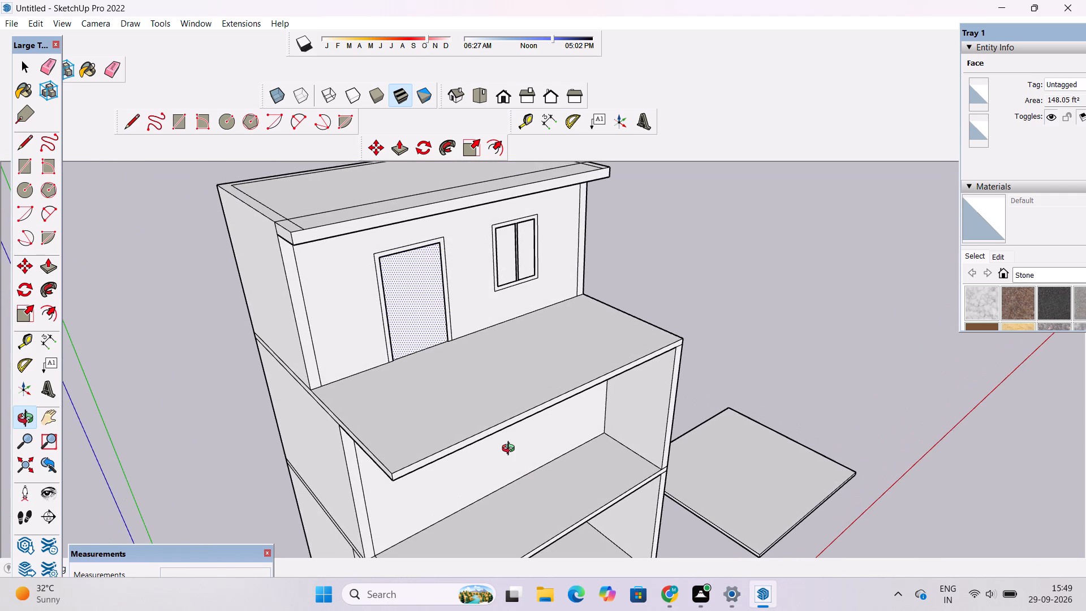
scroll(511, 450, "up", 1)
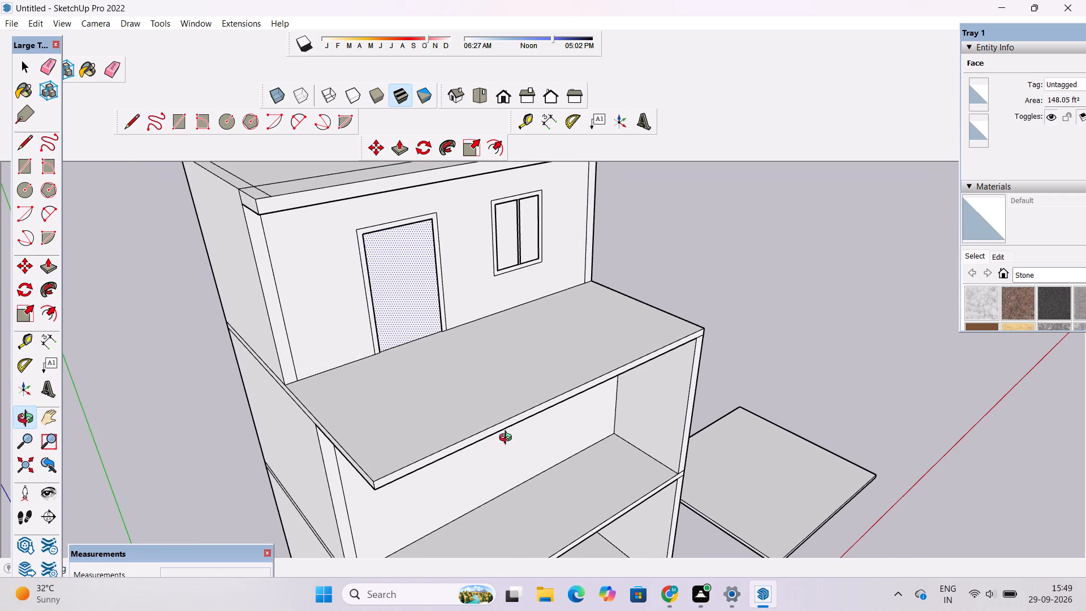
scroll(508, 439, "up", 2)
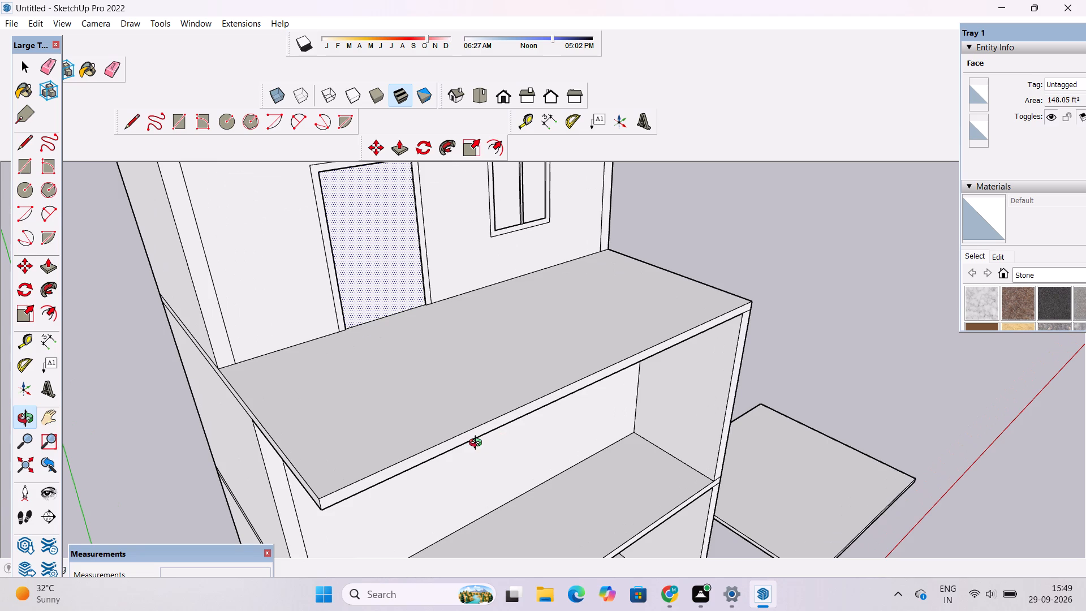
scroll(480, 445, "down", 2)
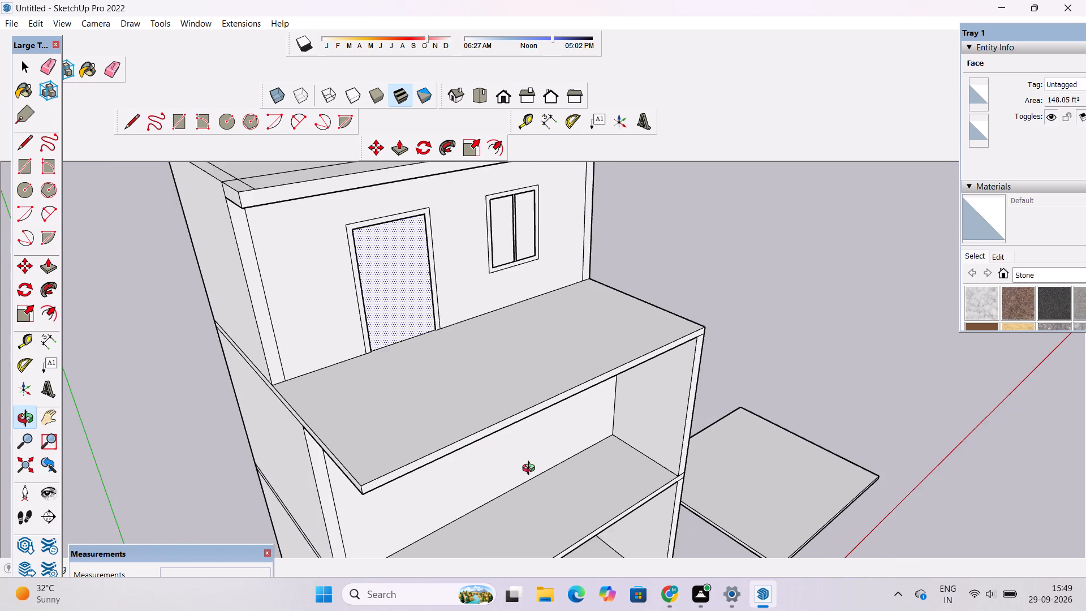
left_click_drag(526, 454, 502, 406)
left_click_drag(512, 424, 516, 502, "shift")
left_click_drag(515, 501, 524, 430)
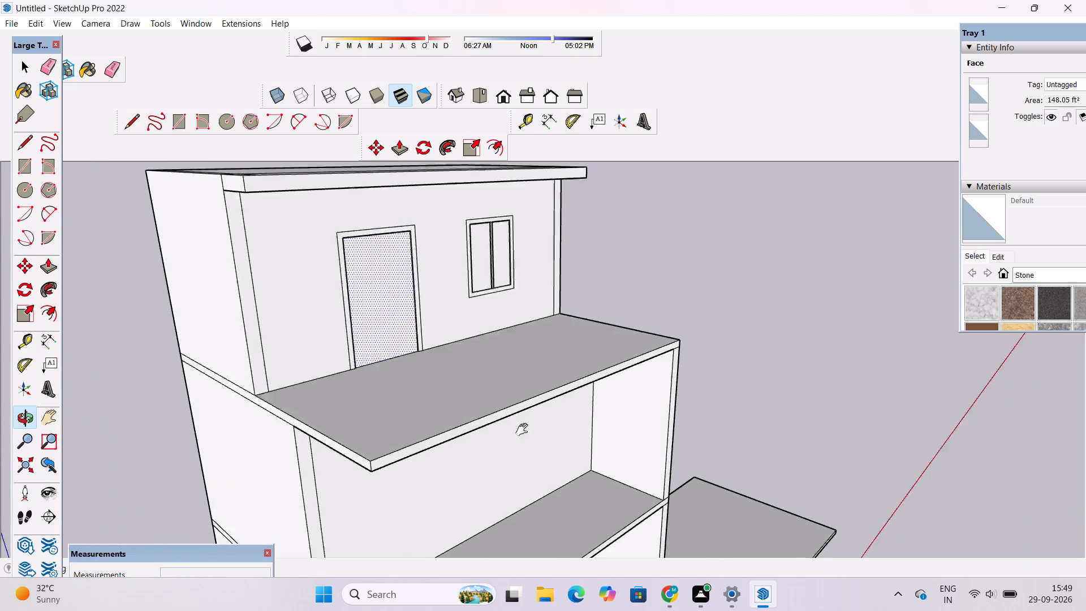
left_click_drag(524, 430, 522, 427)
left_click_drag(505, 442, 417, 511)
scroll(401, 472, "down", 5)
left_click_drag(448, 448, 384, 453)
scroll(369, 441, "up", 4)
left_click_drag(375, 447, 307, 448)
left_click_drag(322, 440, 385, 503)
Place a guide line on the terrace floor parallel to its front edge, offset 2' inward.
key("t")
scroll(395, 475, "up", 1)
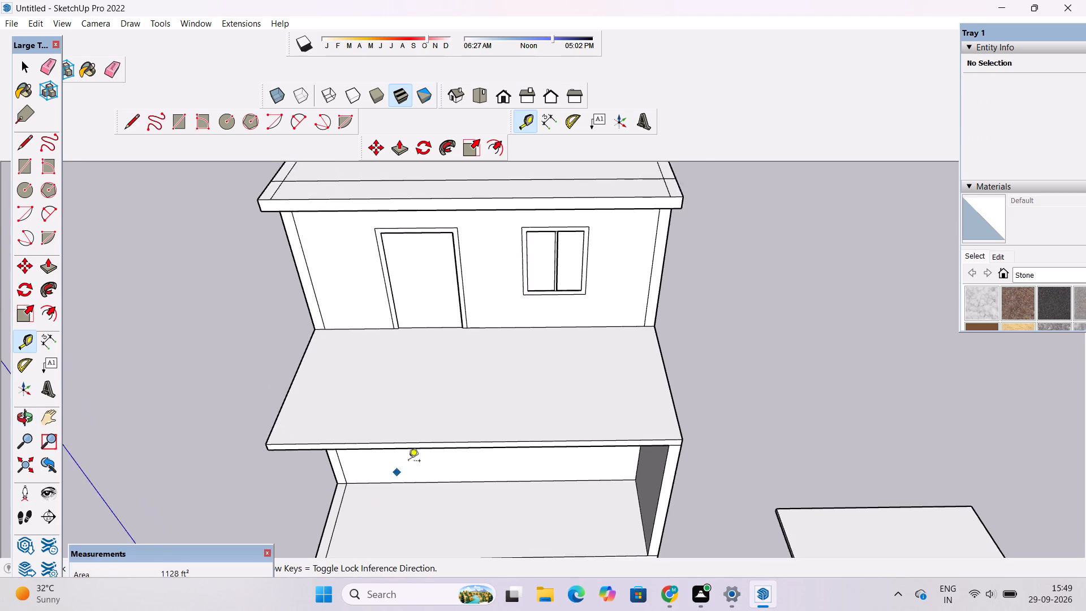
scroll(408, 462, "up", 1)
left_click(481, 439)
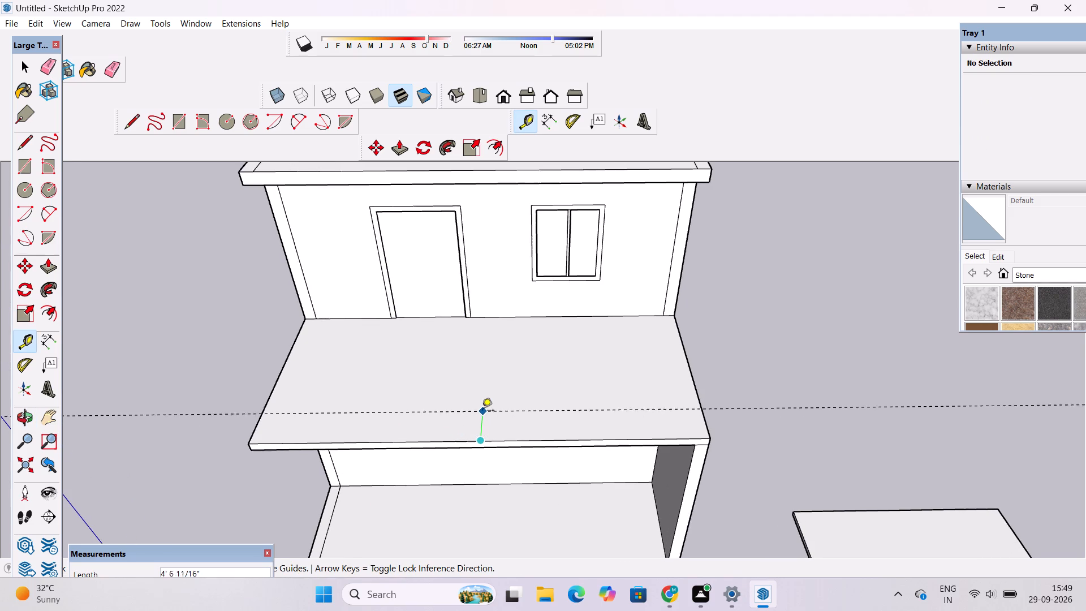
scroll(482, 400, "up", 5)
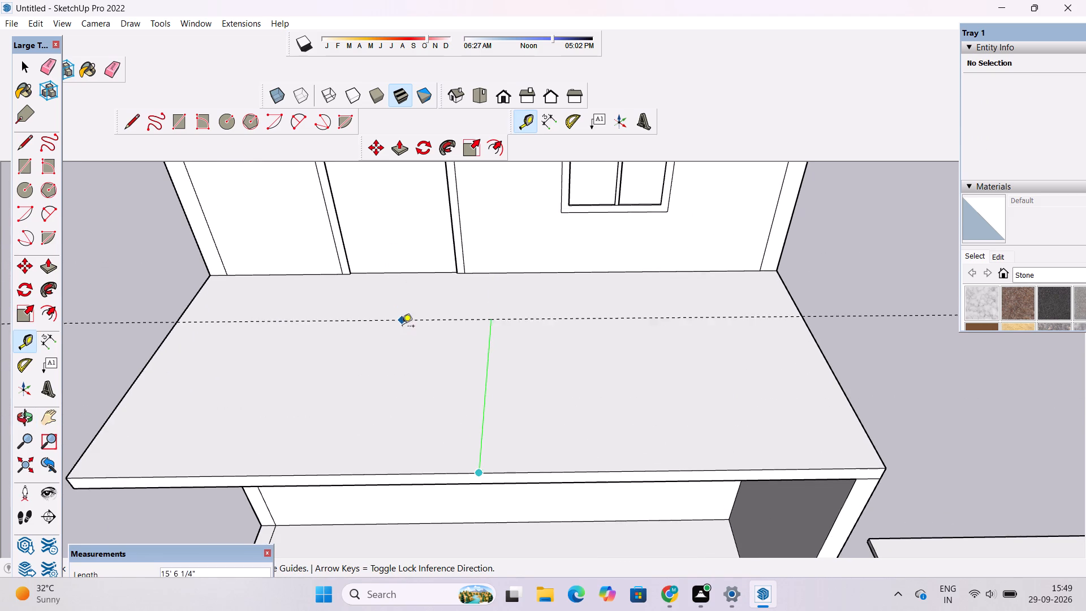
scroll(419, 352, "down", 3)
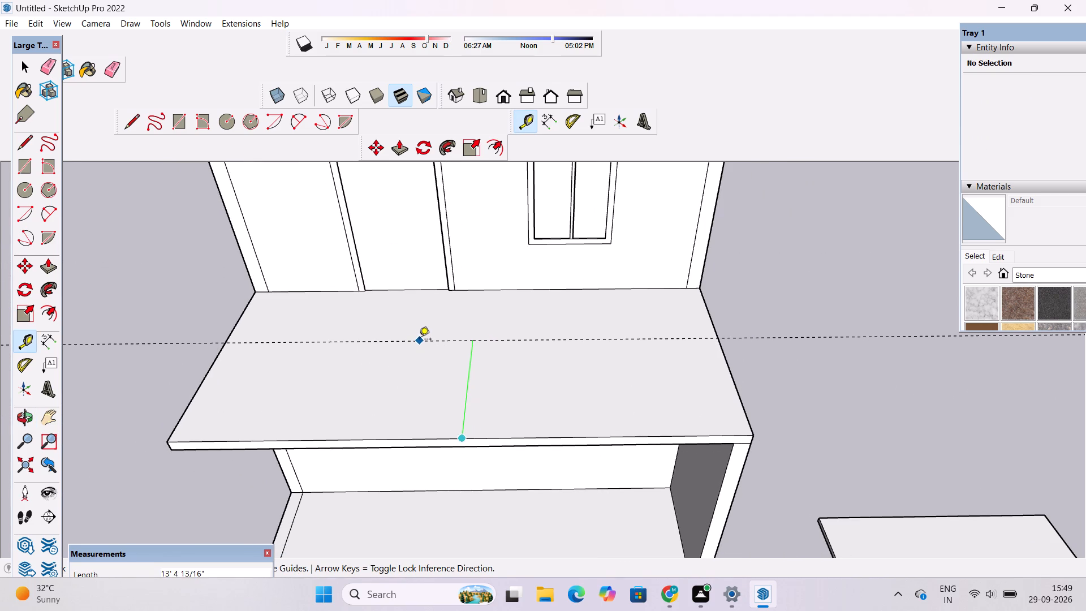
scroll(419, 340, "up", 2)
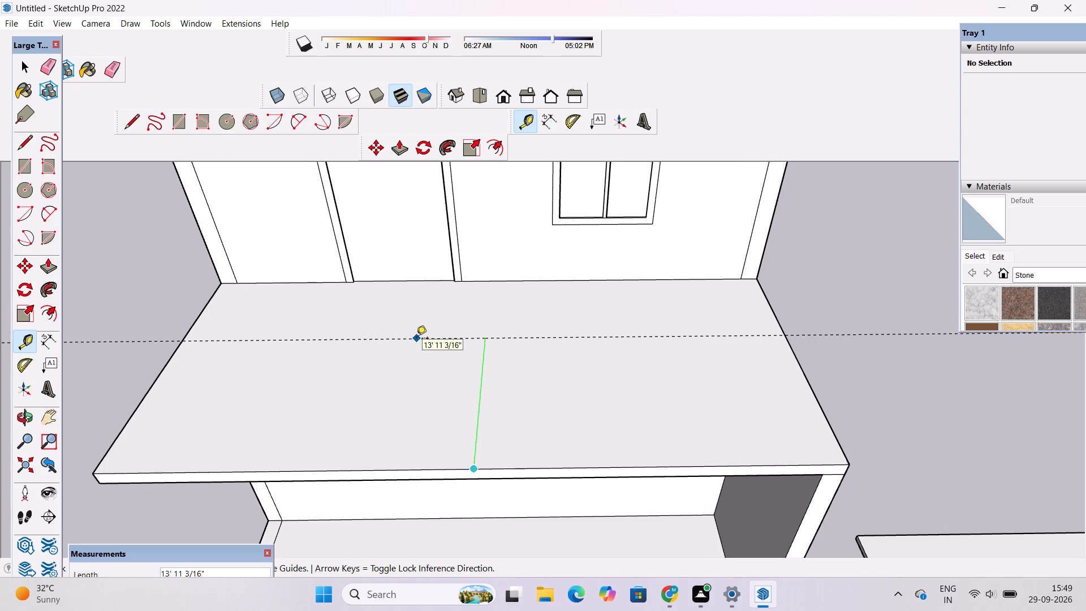
type("2'")
key("Return")
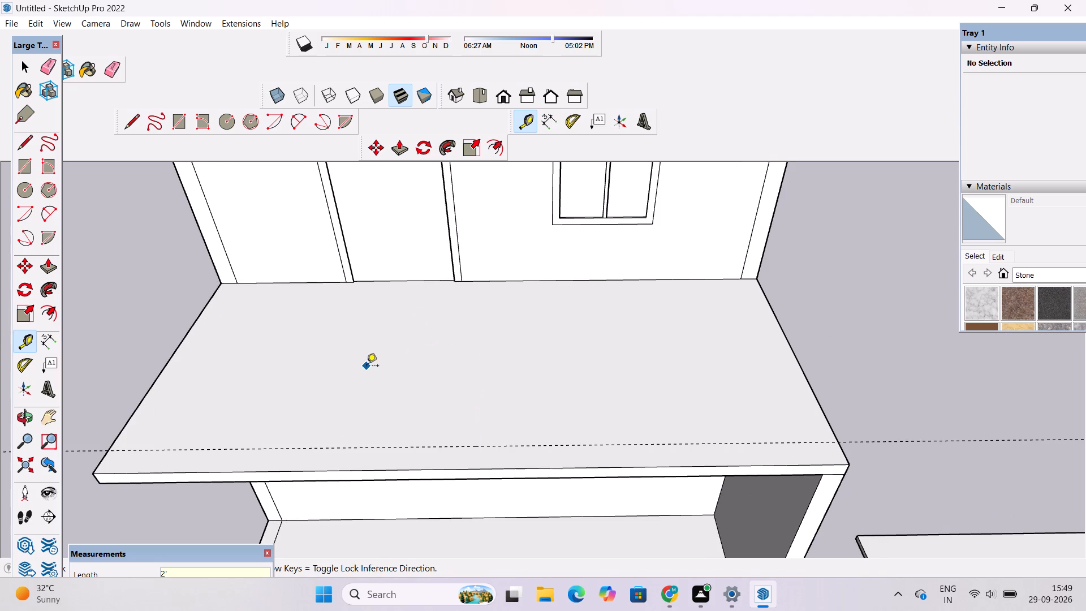
Draw a 50' line along the guide across the terrace floor, from one side edge to the other.
scroll(277, 348, "down", 7)
key("l")
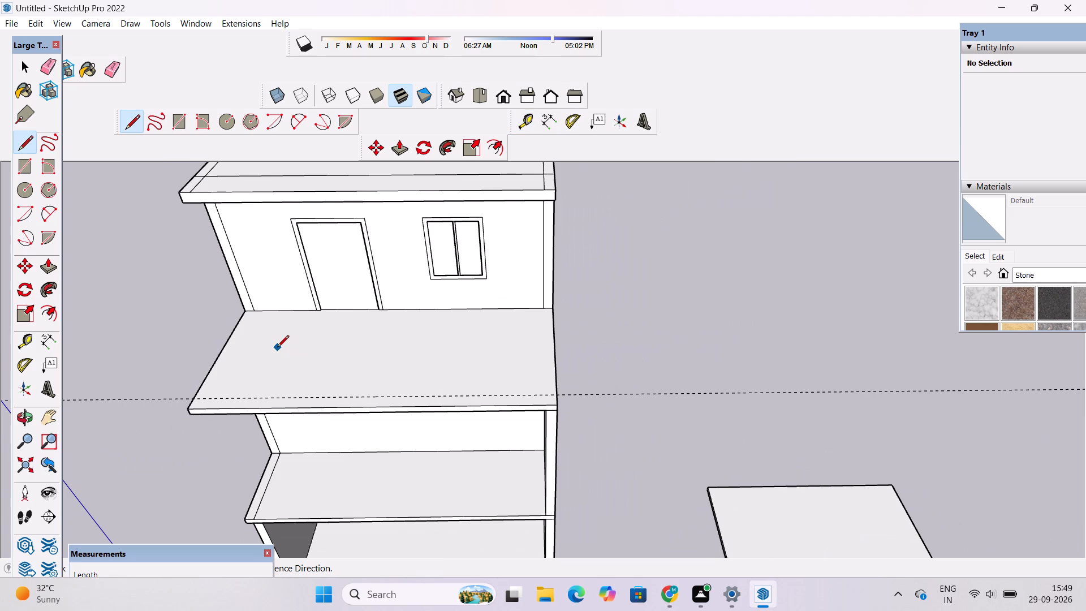
scroll(365, 373, "down", 5)
scroll(363, 410, "up", 4)
scroll(363, 410, "down", 3)
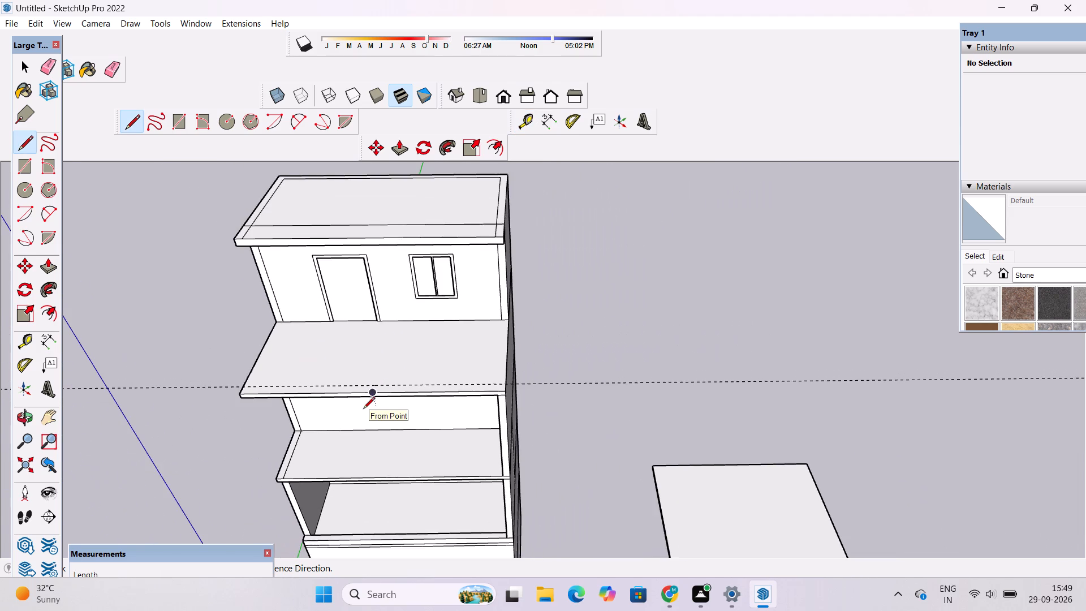
scroll(338, 403, "down", 5)
scroll(270, 417, "up", 14)
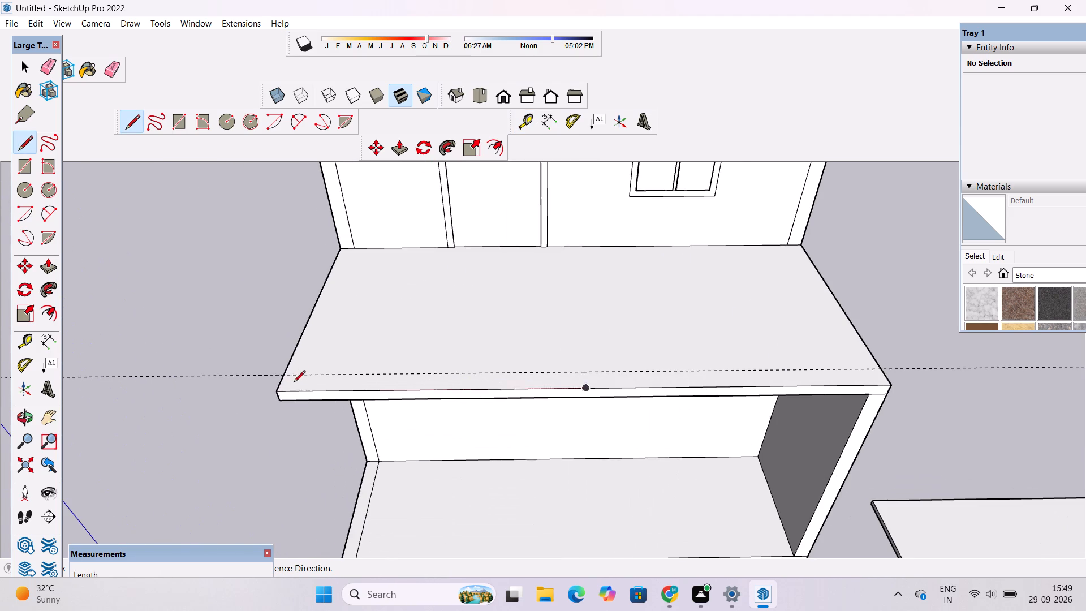
left_click(281, 376)
scroll(317, 375, "down", 5)
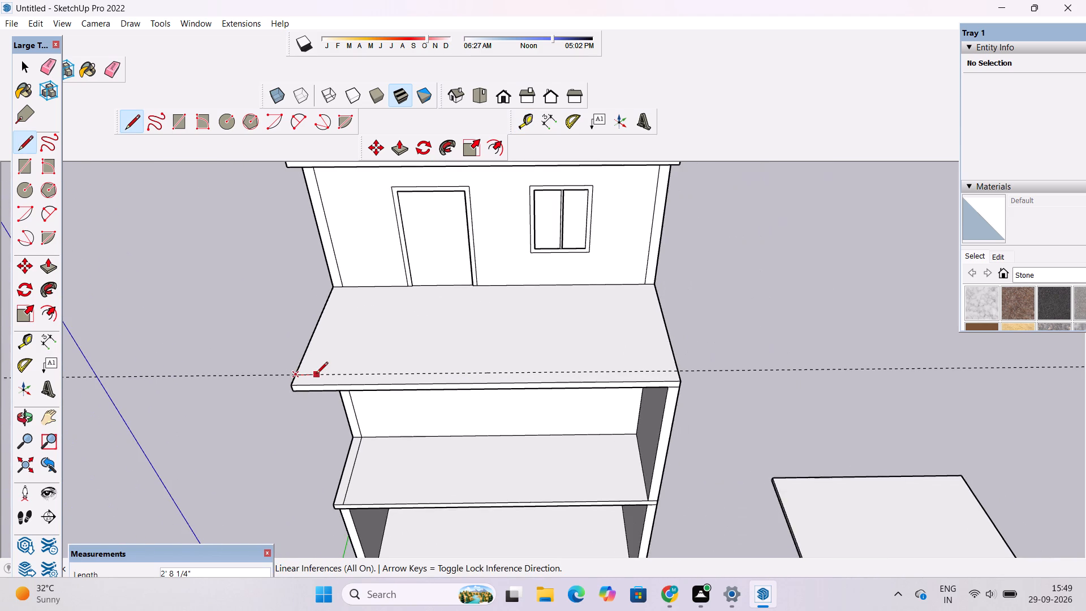
scroll(550, 373, "up", 5)
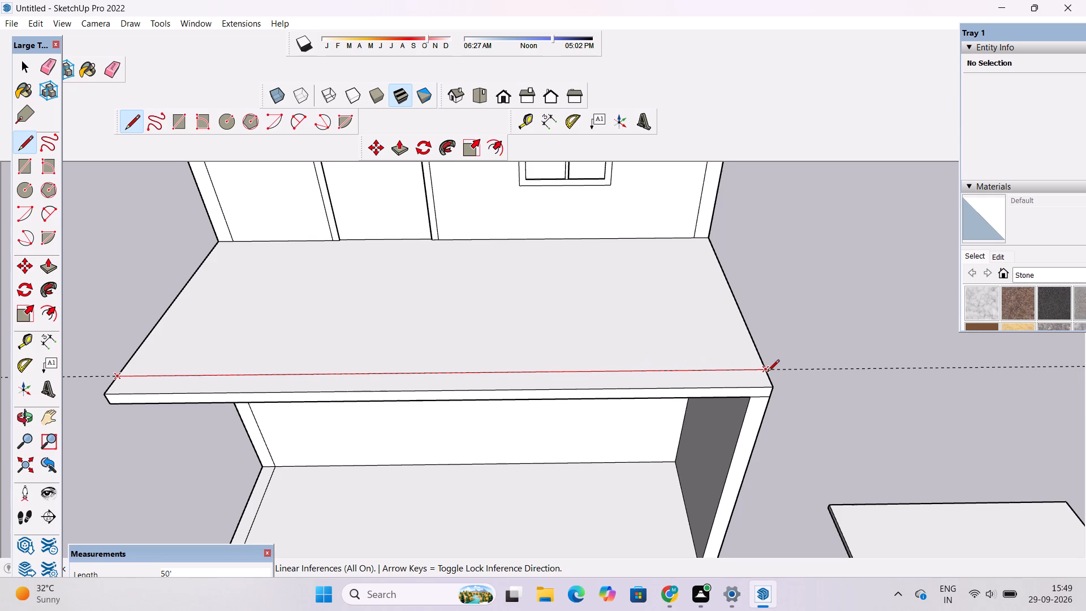
left_click(766, 371)
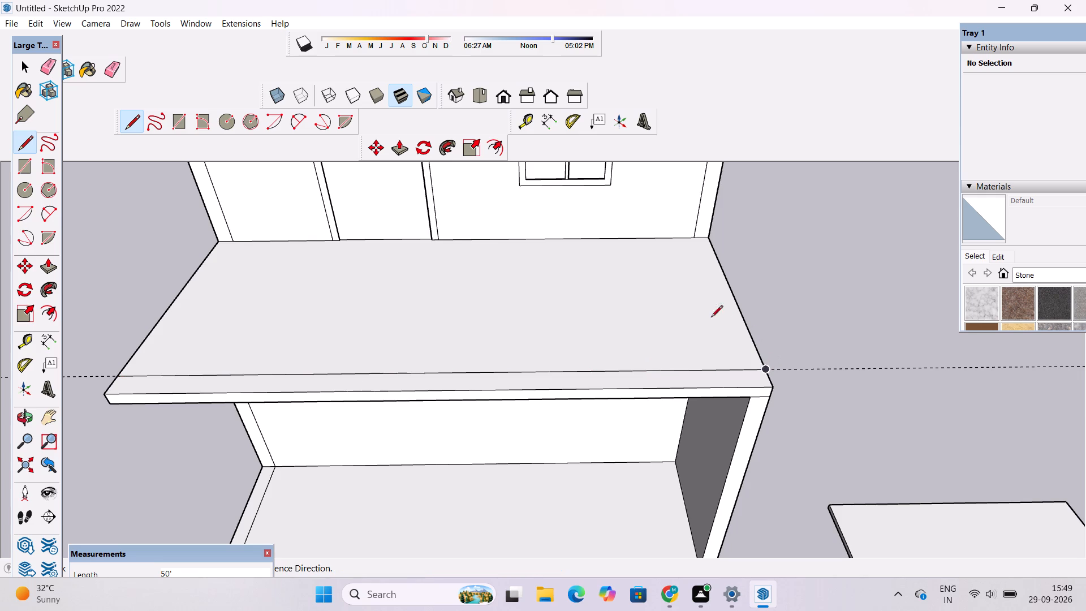
key("space")
Erase the dashed guide line running across the front of the terrace floor.
key("e")
scroll(294, 339, "down", 3)
scroll(118, 356, "up", 3)
left_click_drag(118, 356, 117, 374)
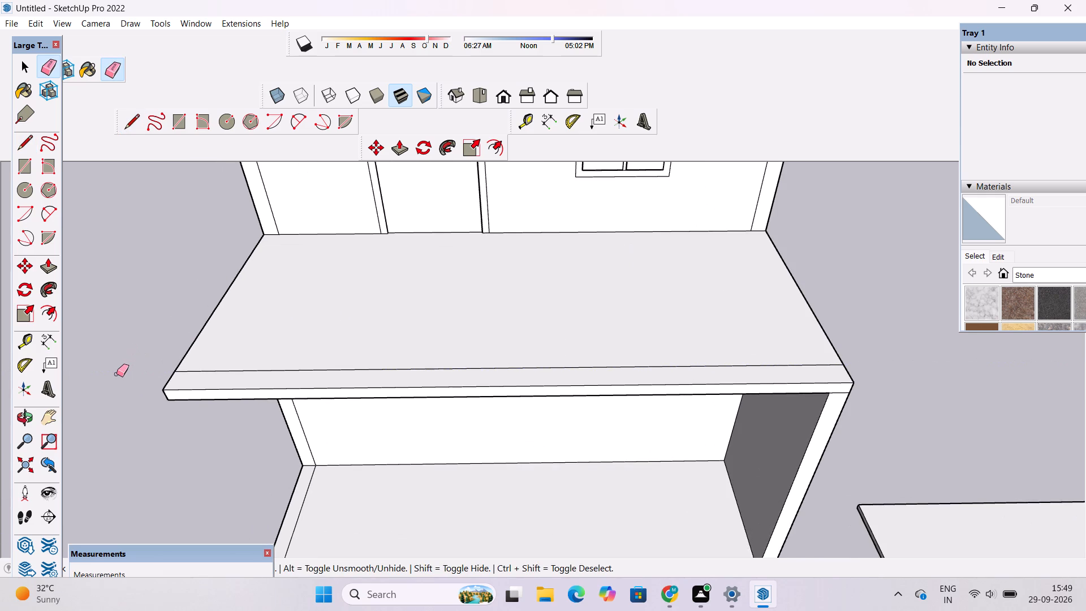
Examine the strip along the terrace floor's front edge and the levels below it from several angles.
key("o")
scroll(115, 378, "down", 4)
left_click(158, 414)
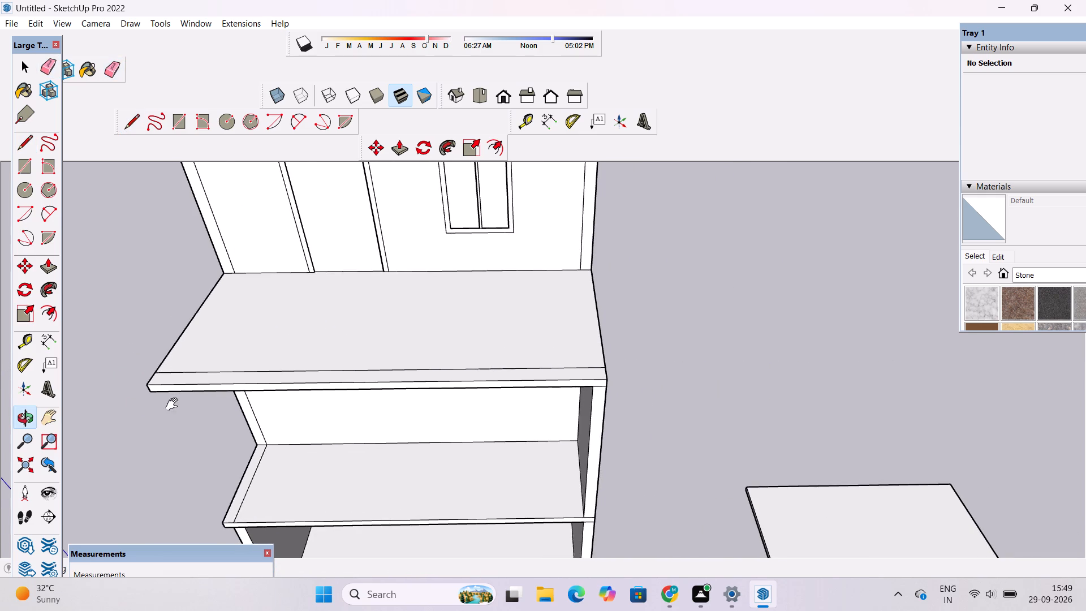
left_click(177, 398, "shift")
scroll(175, 387, "up", 1)
left_click_drag(177, 363, 249, 384, "shift")
left_click_drag(227, 411, 227, 385, "shift")
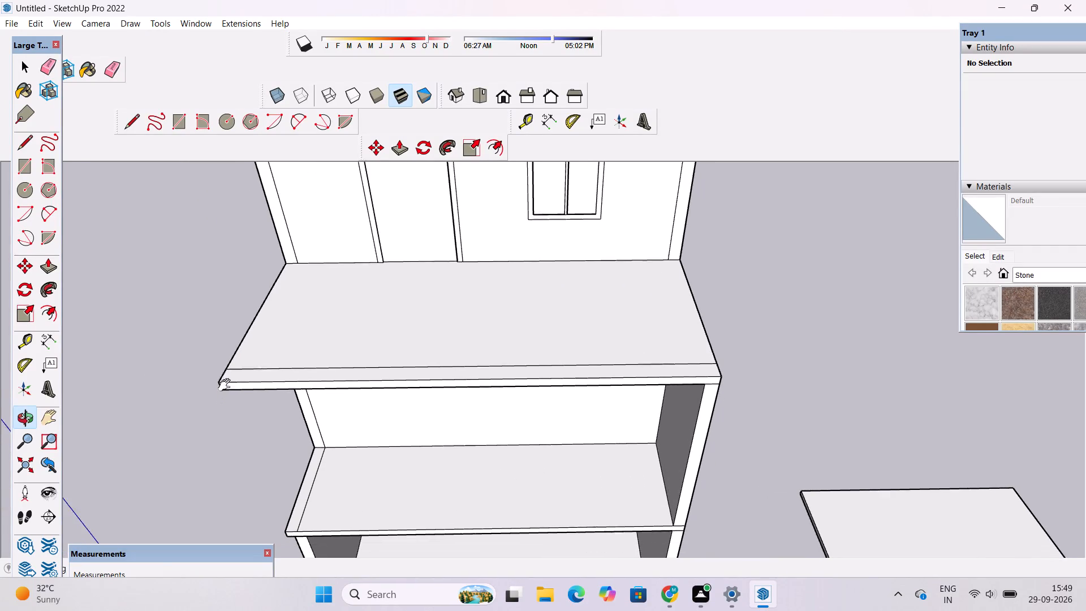
left_click_drag(227, 385, 227, 370, "shift")
left_click_drag(227, 370, 226, 401)
scroll(226, 402, "up", 3)
left_click_drag(226, 402, 417, 368)
scroll(416, 359, "down", 4)
left_click_drag(421, 372, 312, 380, "shift")
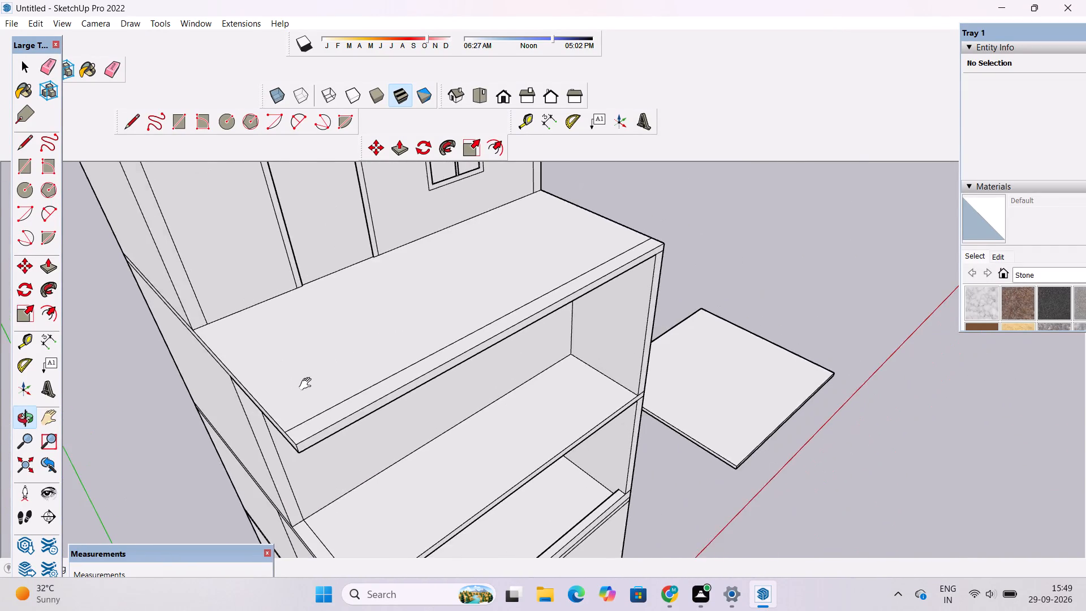
left_click_drag(308, 401, 374, 405)
left_click_drag(341, 418, 359, 371, "shift")
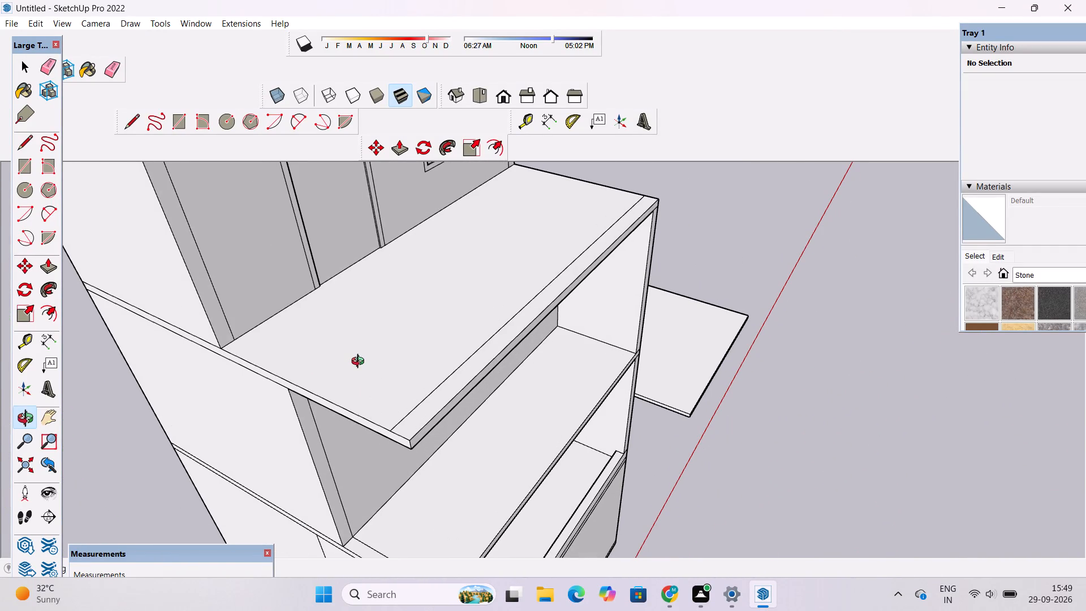
scroll(360, 363, "down", 1)
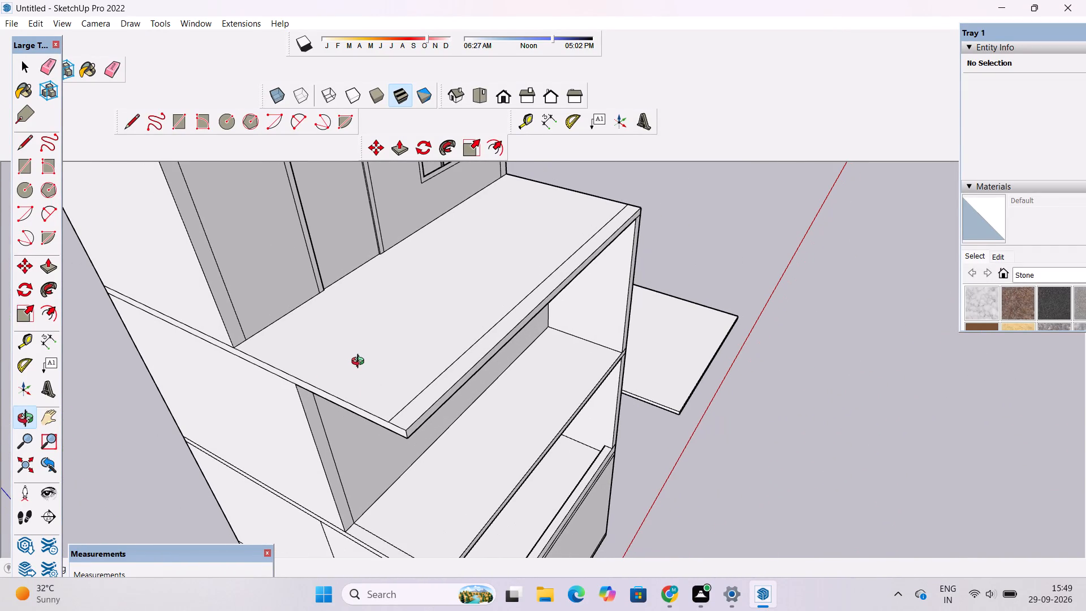
scroll(369, 356, "down", 4)
left_click_drag(351, 393, 290, 410)
left_click_drag(291, 408, 291, 393, "shift")
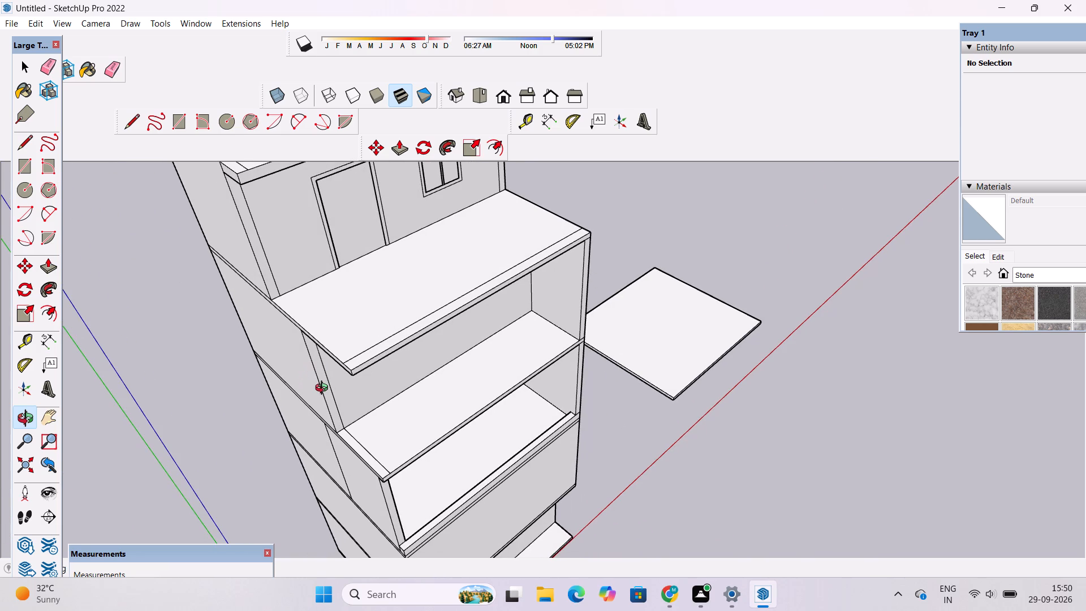
scroll(341, 352, "up", 2)
left_click_drag(341, 354, 305, 396)
left_click_drag(305, 396, 265, 390)
Examine the terrace floor's front strip and its door-side edge up close from several angles.
key("t")
scroll(271, 341, "up", 2)
scroll(271, 321, "down", 4)
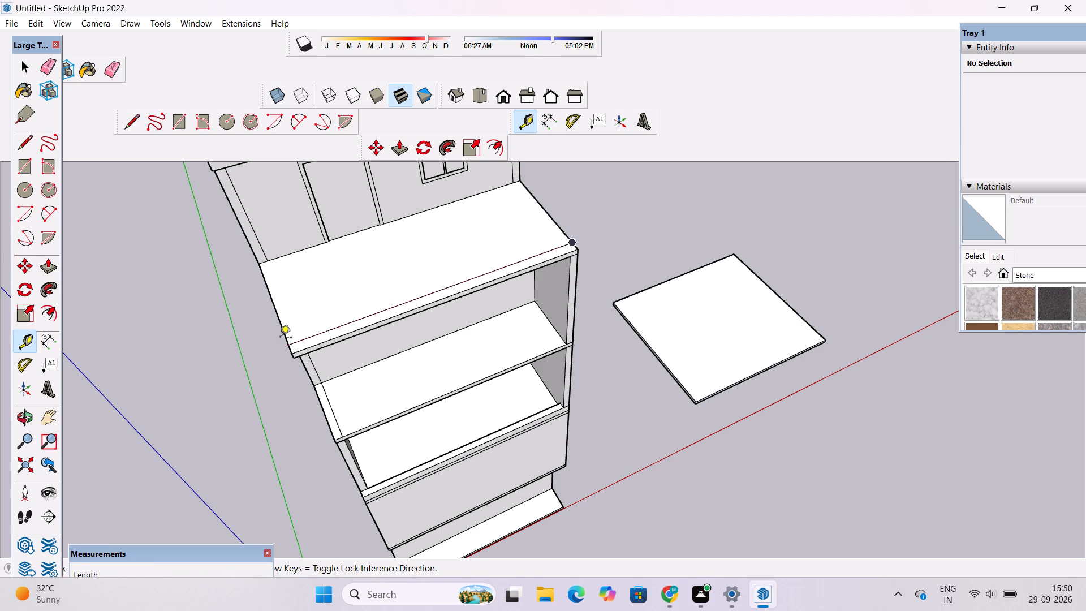
scroll(280, 338, "down", 1)
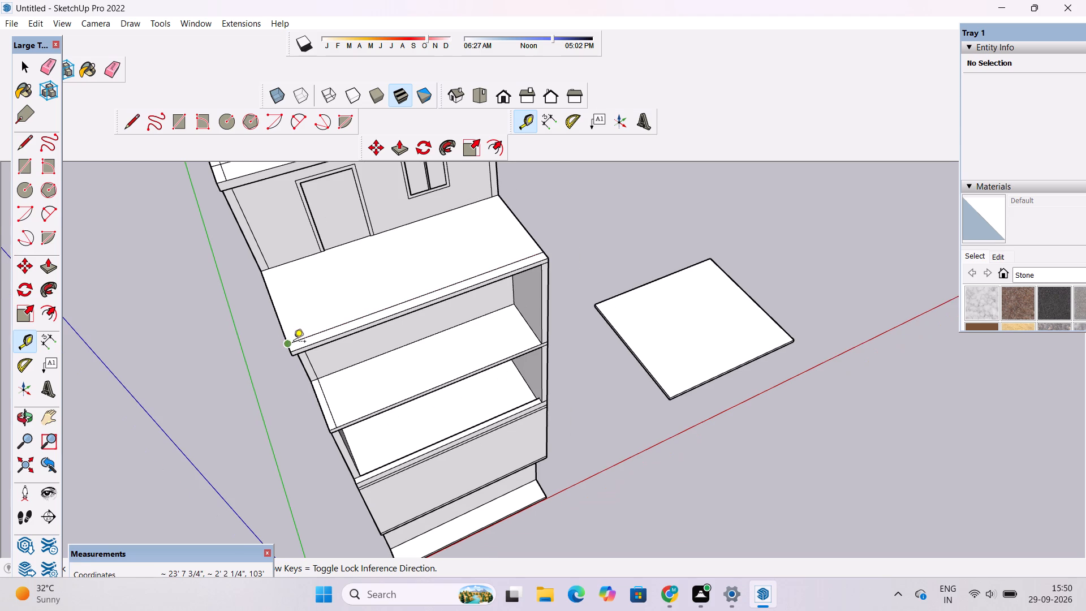
scroll(295, 342, "down", 4)
scroll(317, 338, "up", 5)
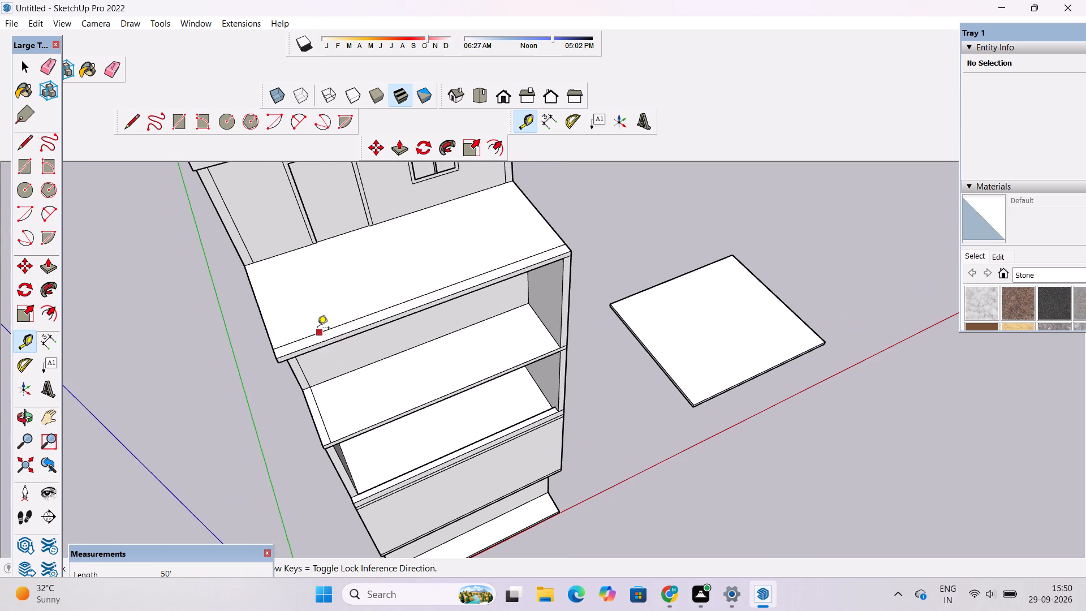
scroll(317, 329, "up", 2)
key("space")
type("o")
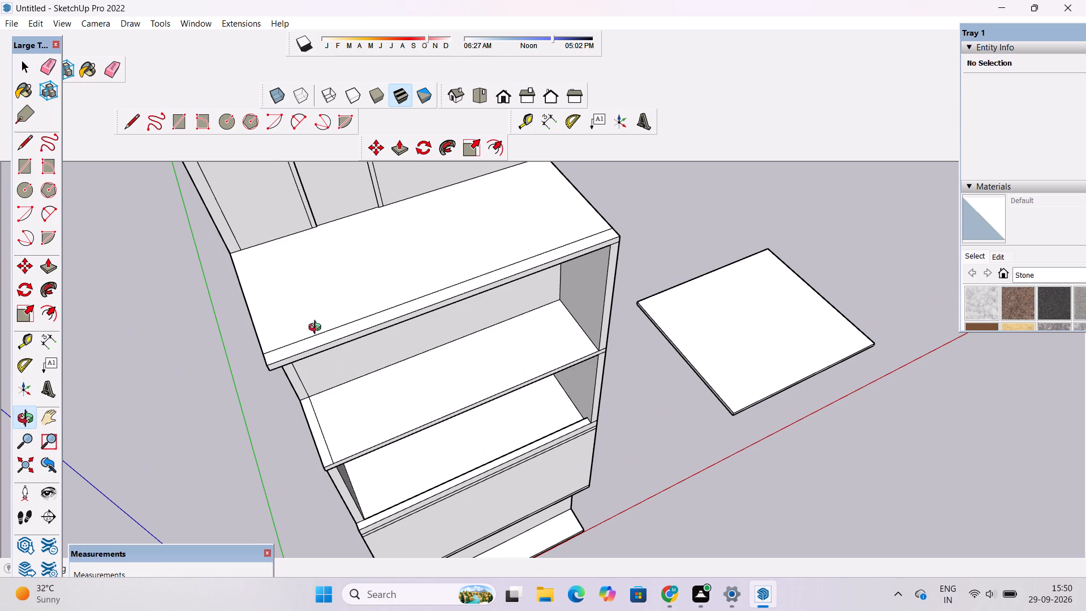
scroll(317, 329, "down", 1)
left_click_drag(317, 330, 360, 371, "shift")
left_click_drag(344, 380, 305, 354)
scroll(281, 338, "up", 1)
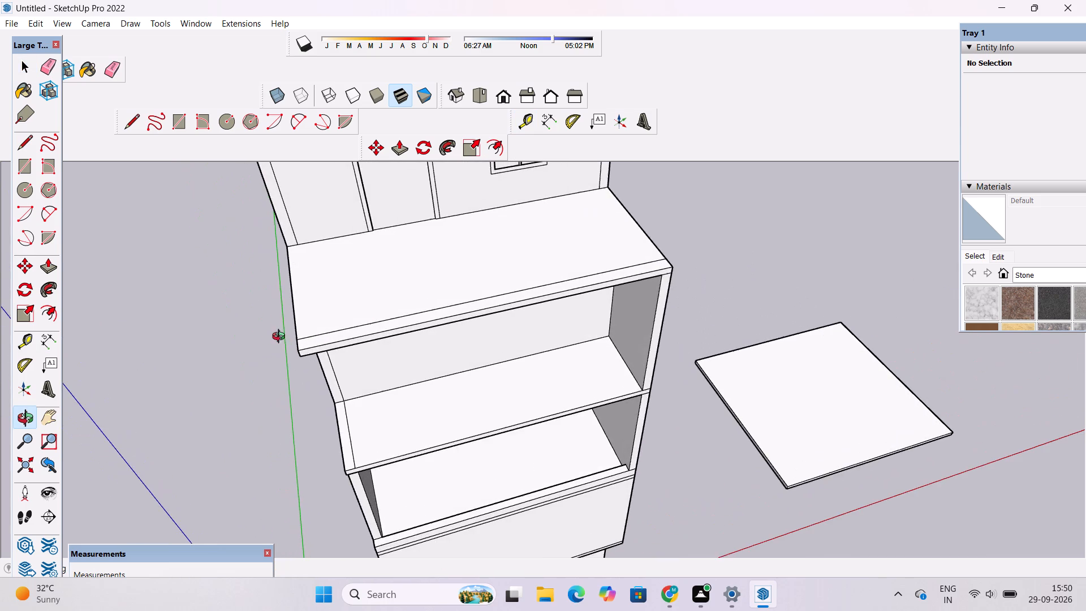
left_click_drag(281, 338, 304, 341, "shift")
scroll(308, 297, "up", 2)
left_click_drag(303, 302, 341, 333)
scroll(338, 334, "up", 1)
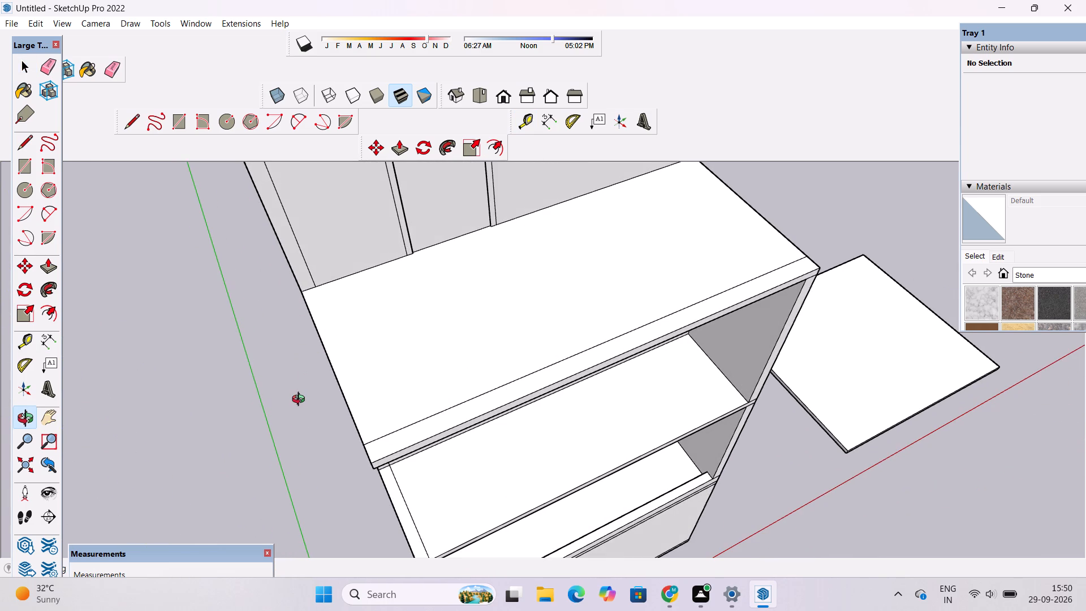
left_click_drag(329, 382, 305, 352, "shift")
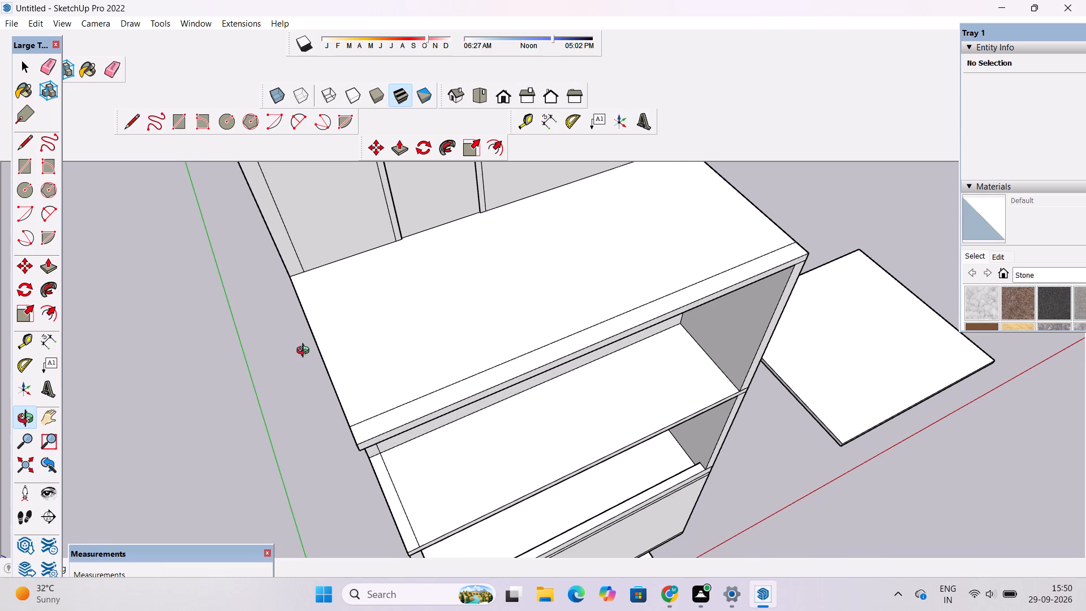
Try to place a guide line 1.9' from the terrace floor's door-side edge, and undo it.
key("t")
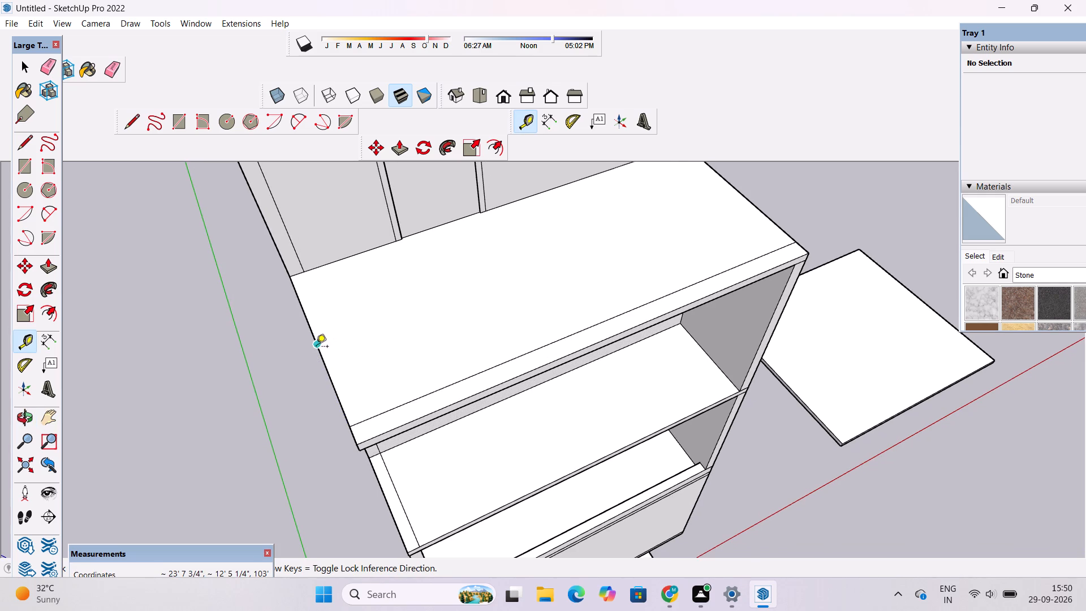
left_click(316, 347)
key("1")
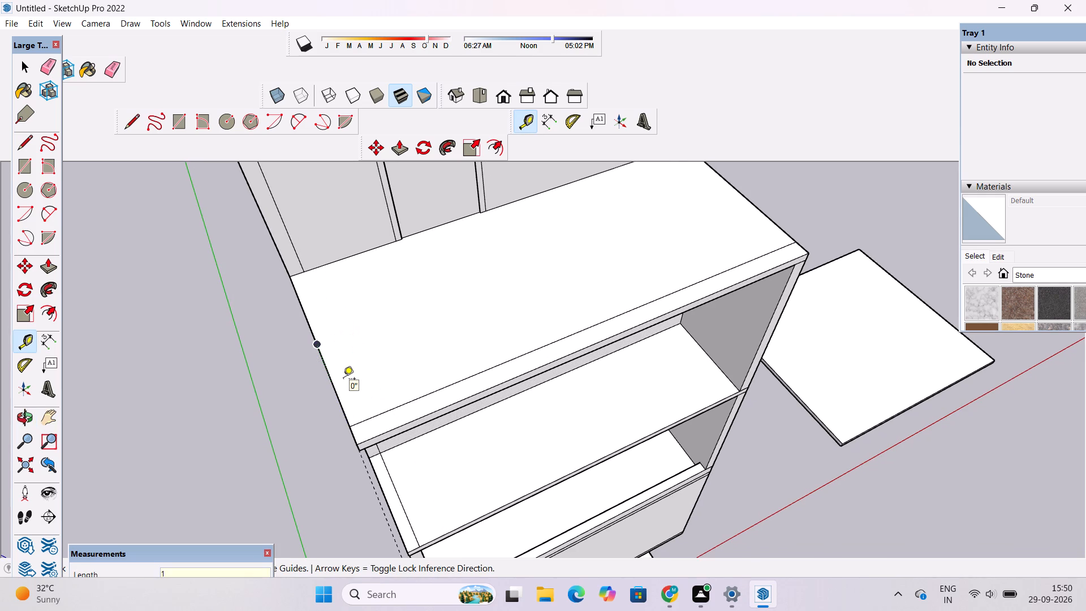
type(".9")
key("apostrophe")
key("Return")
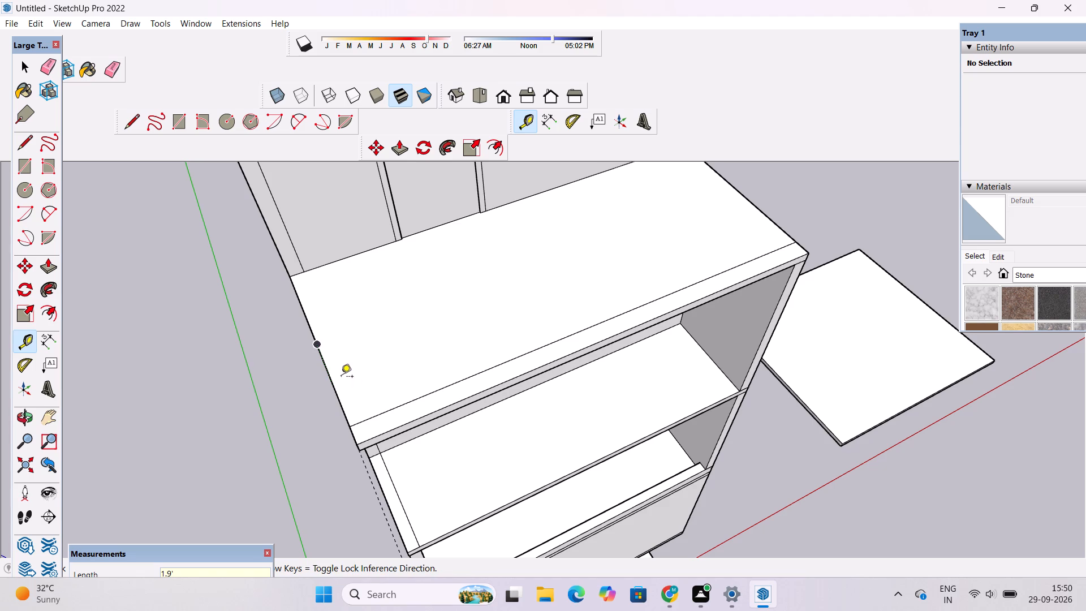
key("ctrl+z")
Place a guide line 1' 6" inward from the terrace floor's door-side edge, through the base of the wall's vertical corner line.
left_click(308, 312)
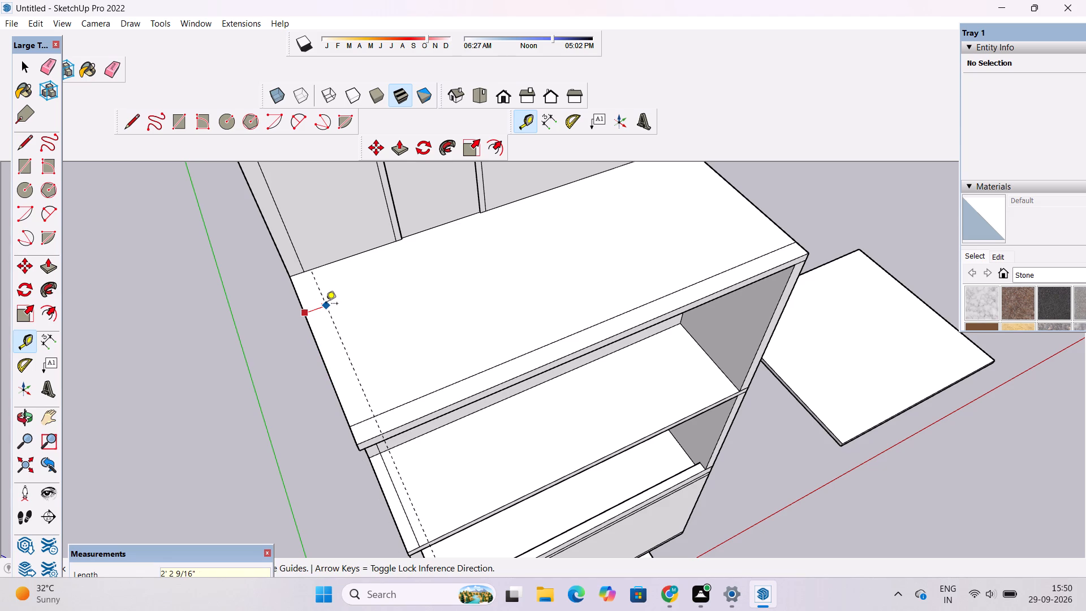
scroll(317, 301, "up", 1)
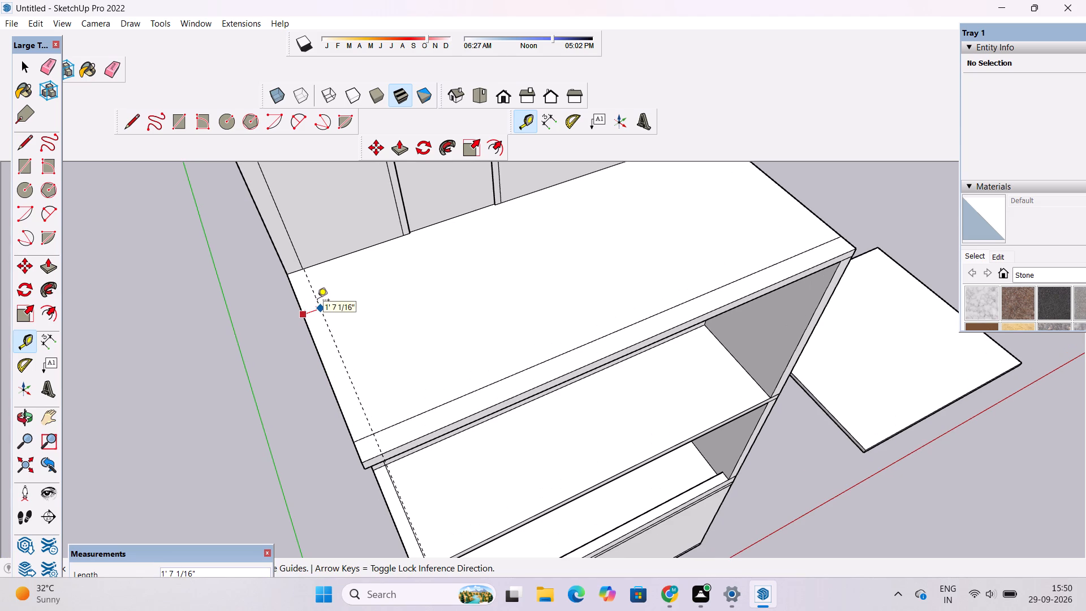
scroll(317, 301, "up", 6)
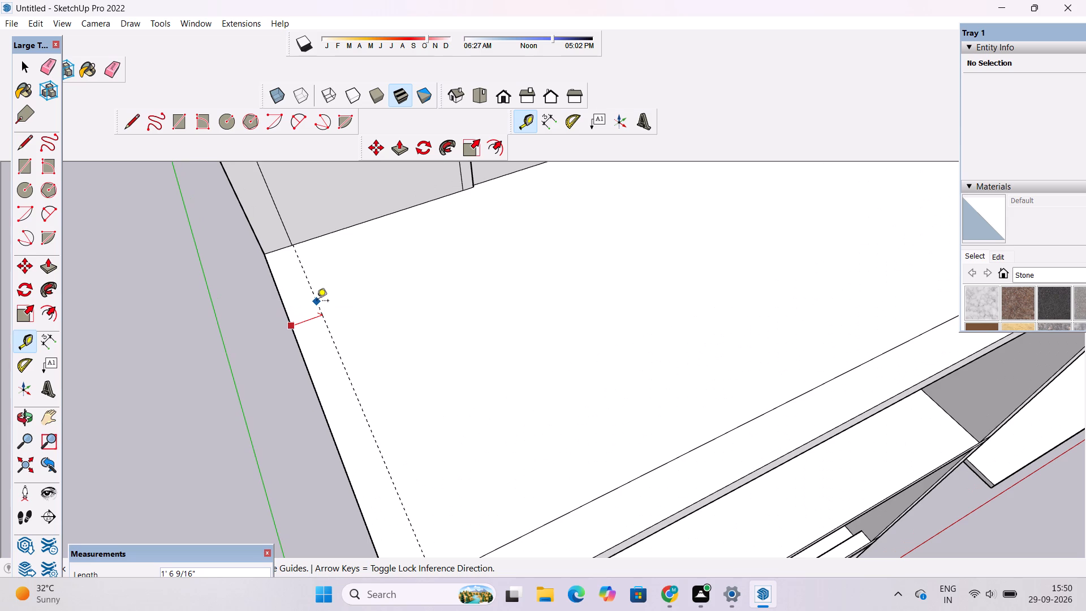
left_click(292, 244)
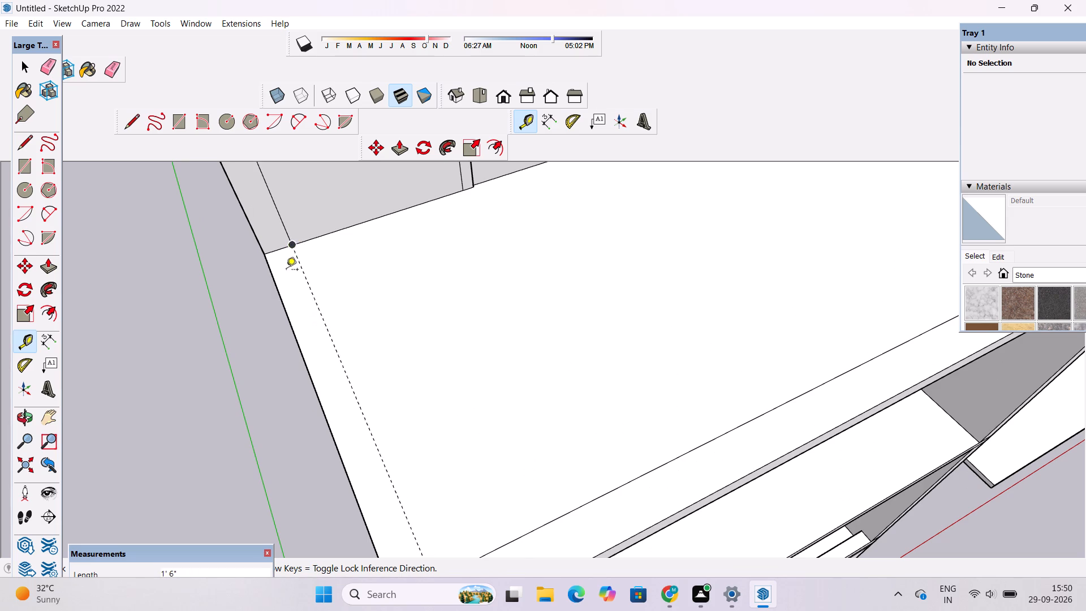
Place a guide line parallel to the terrace floor's window-side edge, through the base of the wall's vertical corner line.
scroll(281, 276, "down", 11)
scroll(438, 244, "down", 2)
scroll(511, 185, "up", 8)
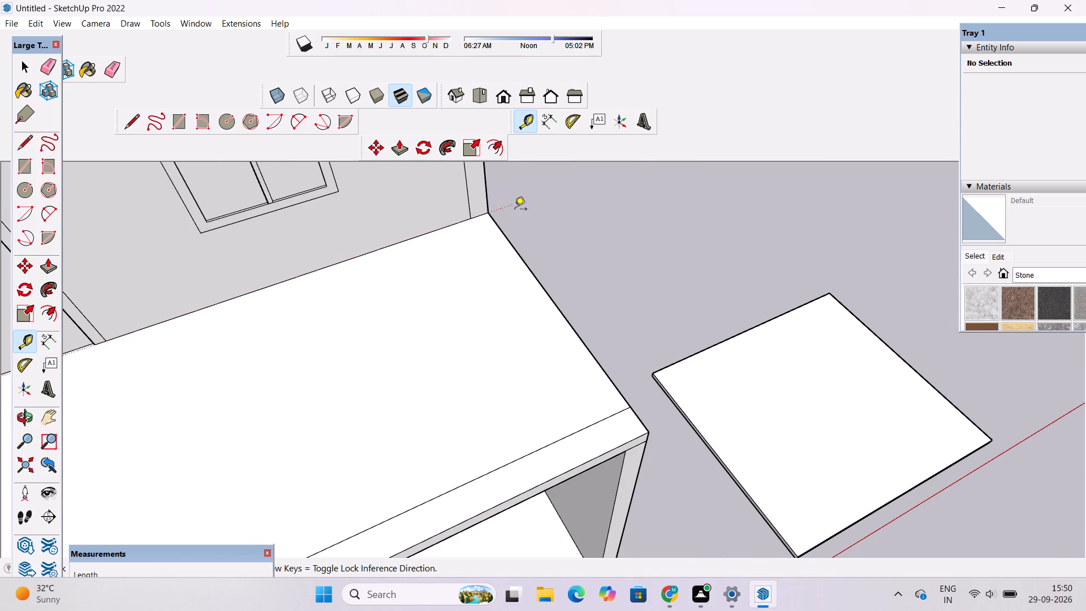
left_click(514, 252)
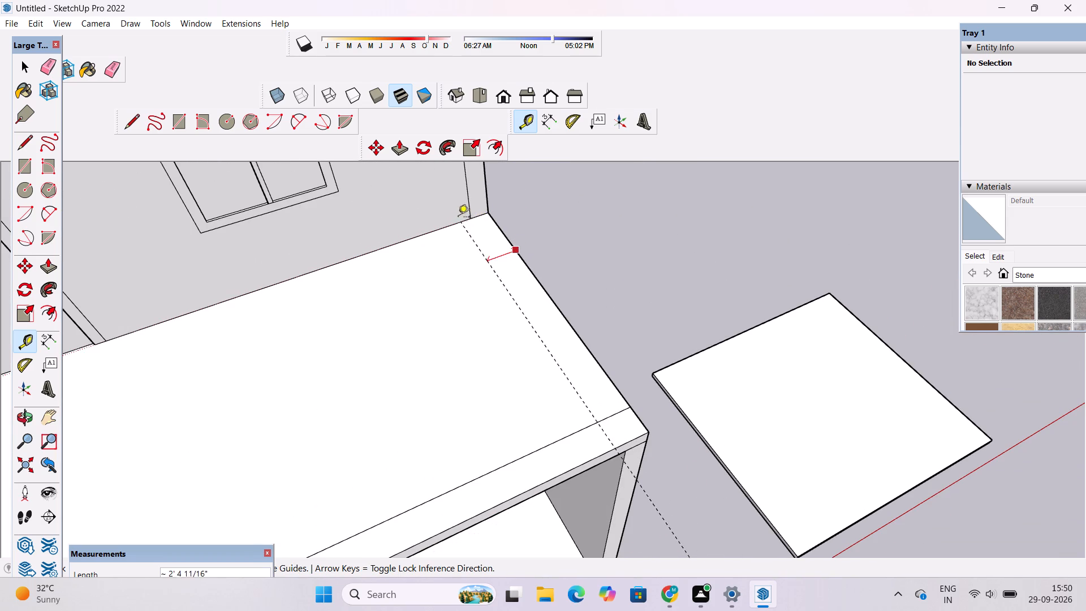
left_click(473, 221)
key("space")
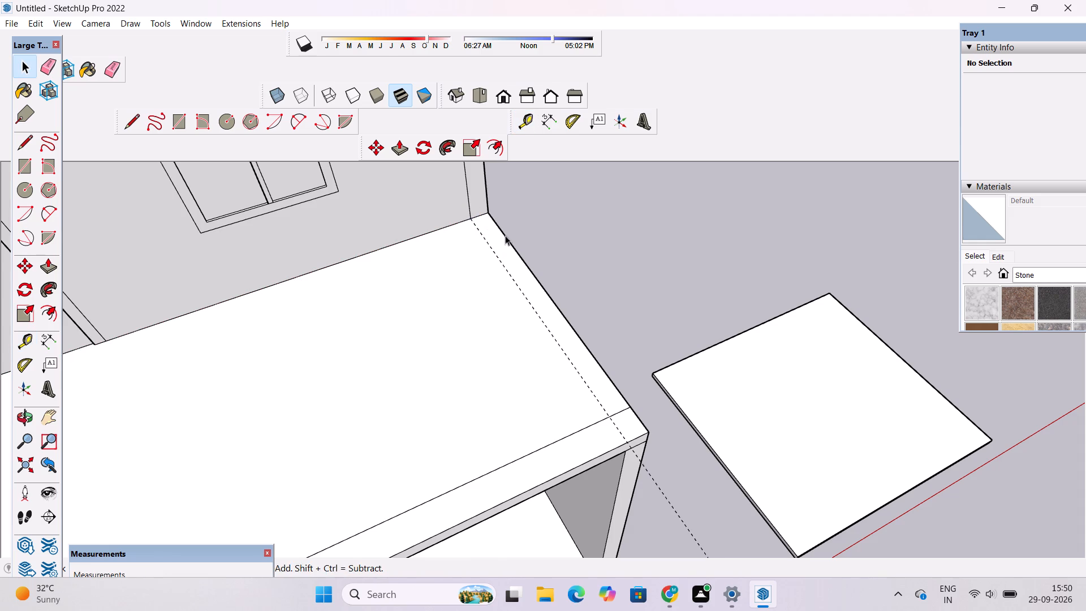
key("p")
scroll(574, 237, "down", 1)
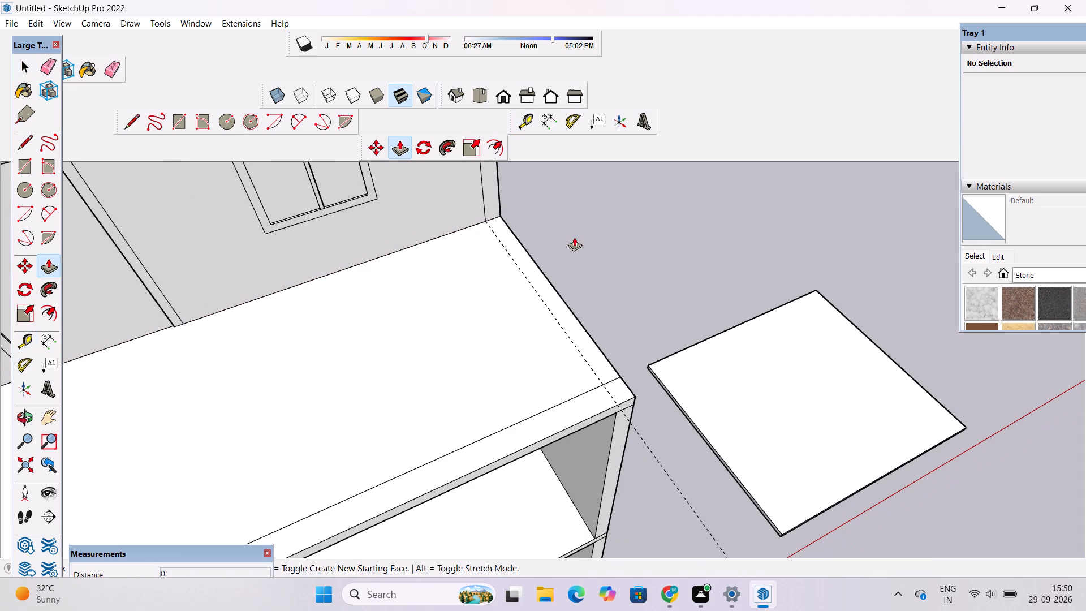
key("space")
Draw a 20' 6" line along the door-side guide, from the rear wall to the terrace floor's front strip line.
key("o")
left_click_drag(599, 287, 530, 264)
left_click_drag(476, 275, 502, 275, "shift")
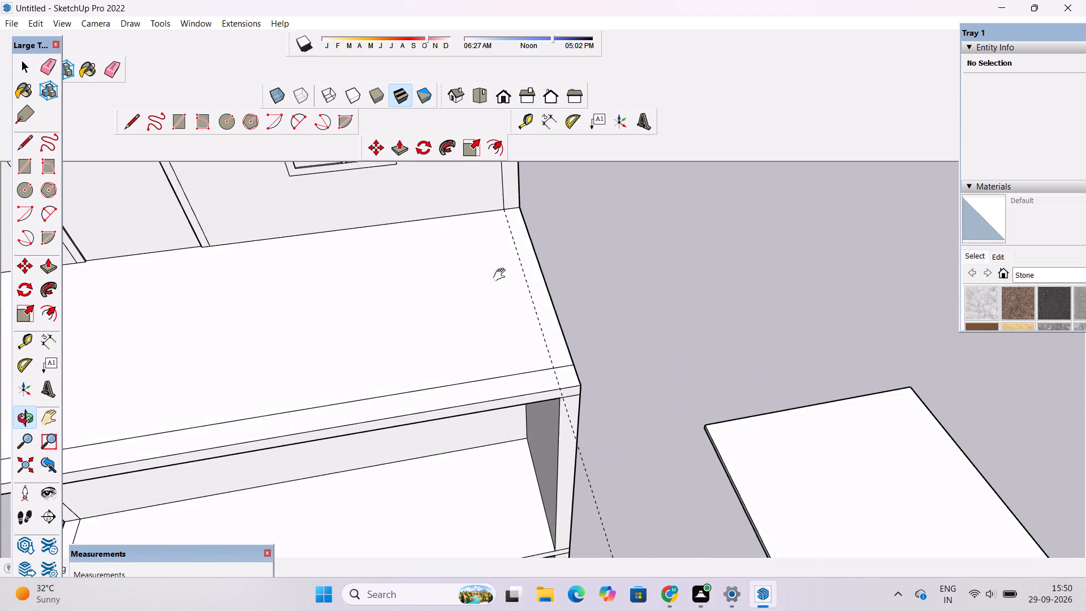
left_click_drag(502, 275, 572, 284, "shift")
scroll(482, 281, "down", 5)
left_click_drag(348, 322, 462, 371, "shift")
scroll(333, 353, "up", 2)
left_click_drag(285, 360, 296, 339, "shift")
left_click_drag(274, 366, 347, 371)
scroll(320, 375, "up", 4)
left_click_drag(352, 375, 261, 302, "shift")
scroll(261, 302, "down", 3)
left_click_drag(274, 298, 281, 287, "shift")
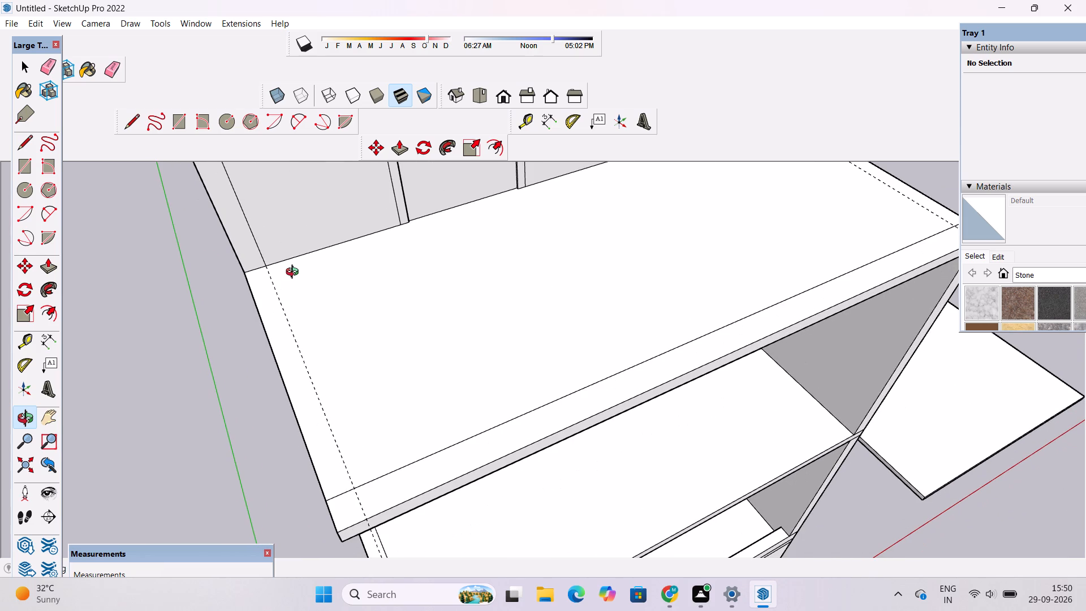
key("l")
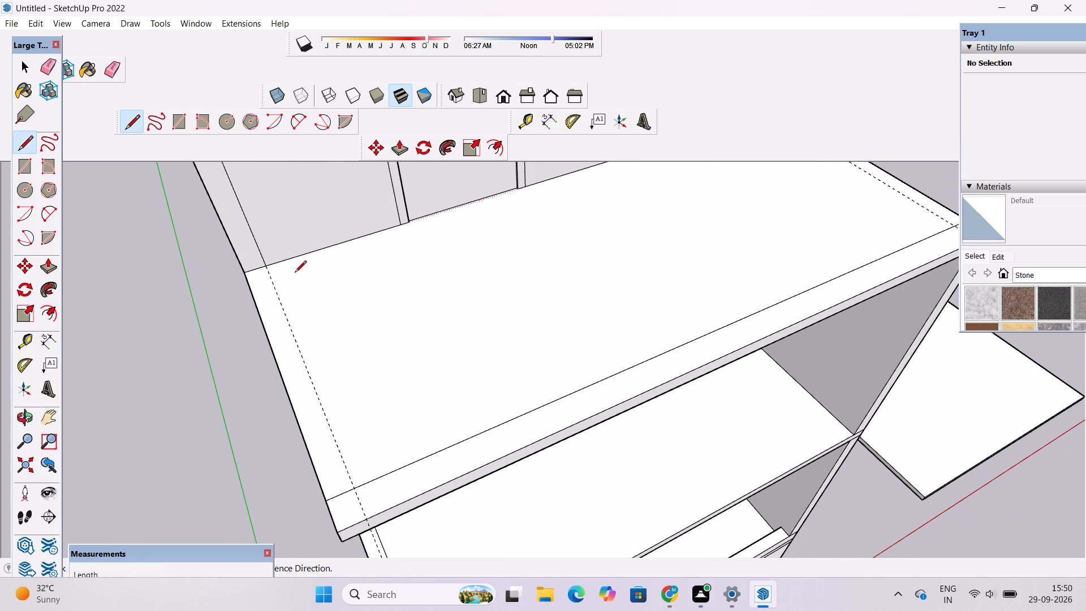
scroll(294, 271, "down", 4)
scroll(282, 276, "up", 4)
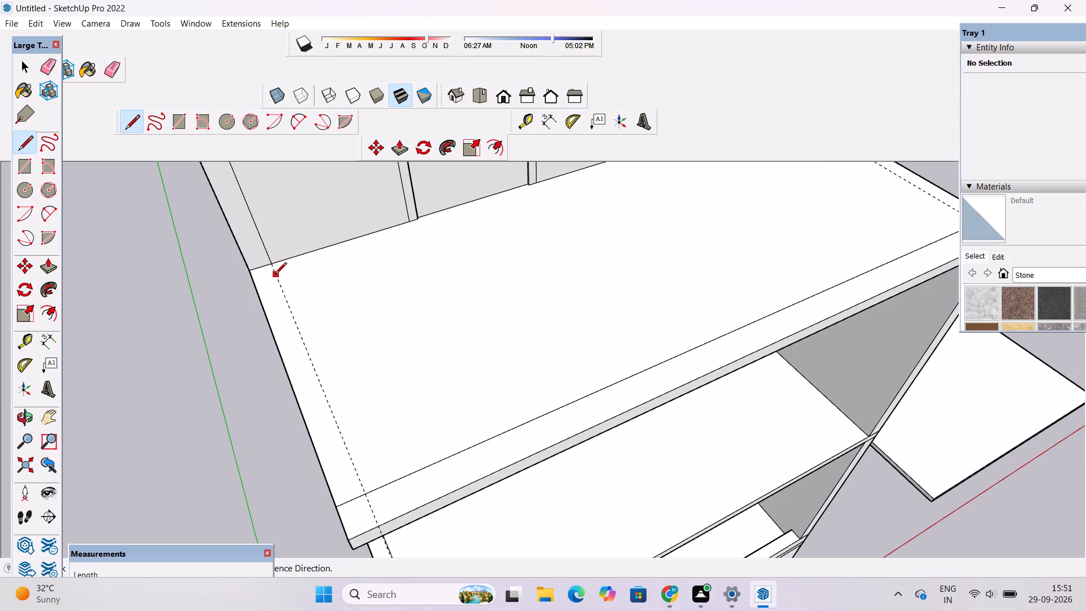
scroll(271, 275, "up", 3)
left_click(272, 260)
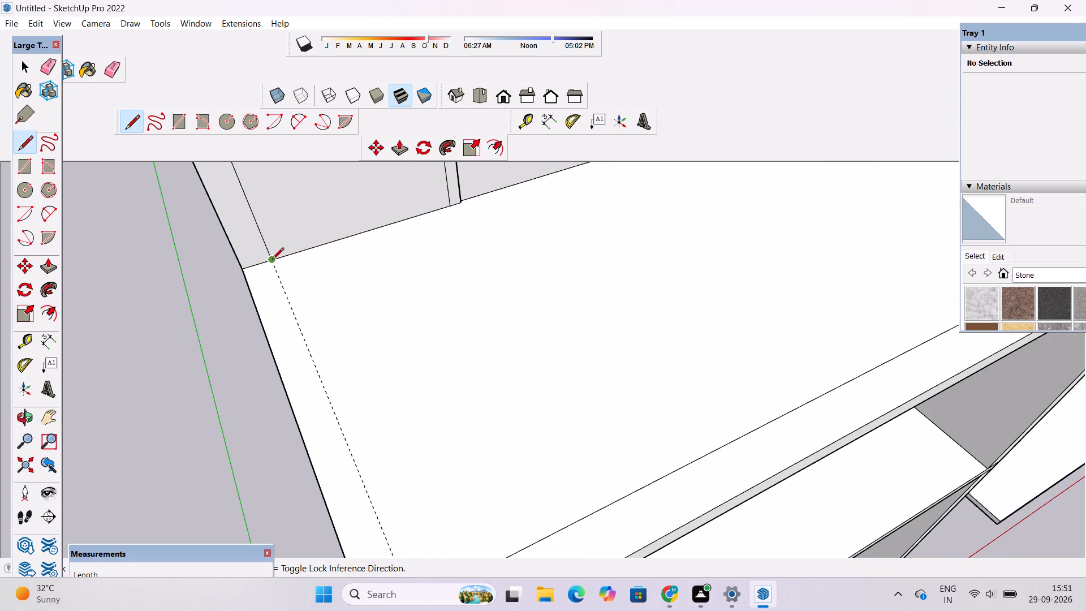
scroll(297, 289, "down", 8)
scroll(332, 401, "up", 6)
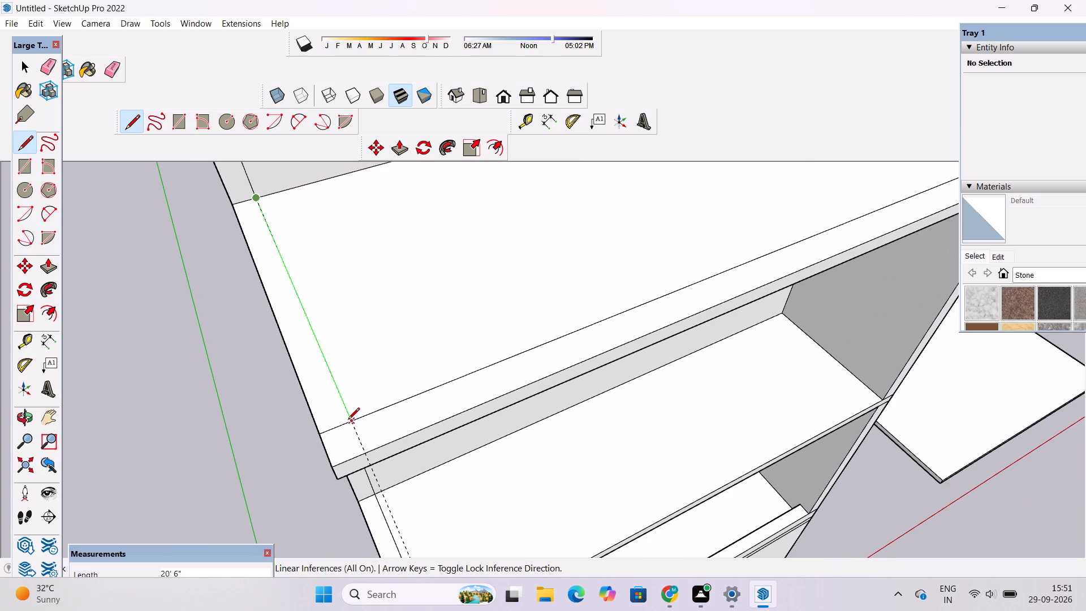
left_click(349, 422)
Draw a 20' 6" line along the window-side guide, from the rear wall to the terrace floor's front strip line.
scroll(282, 410, "down", 10)
scroll(519, 263, "up", 5)
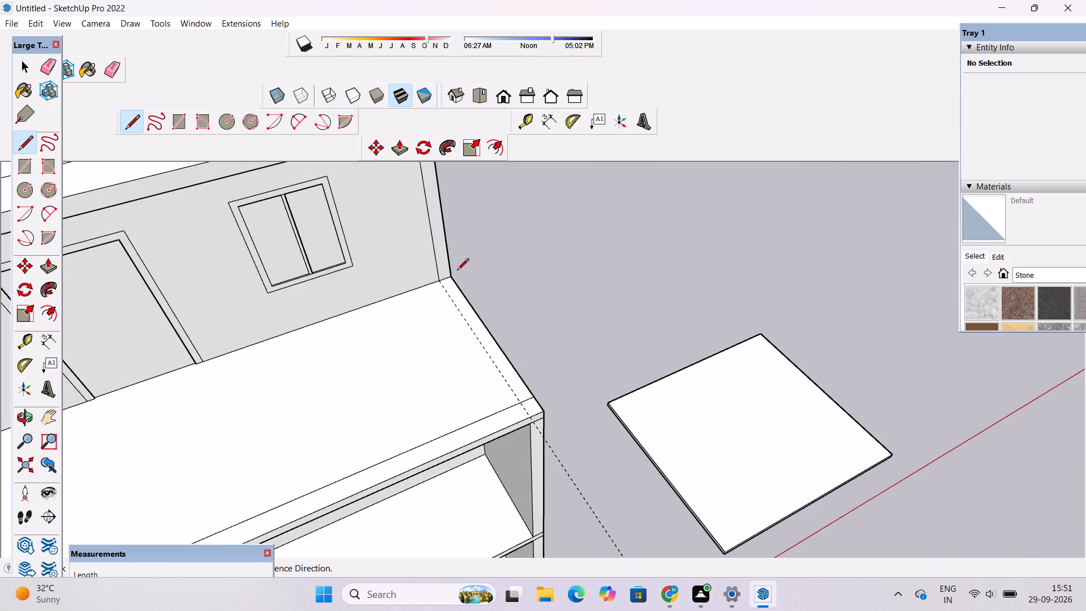
scroll(457, 271, "up", 7)
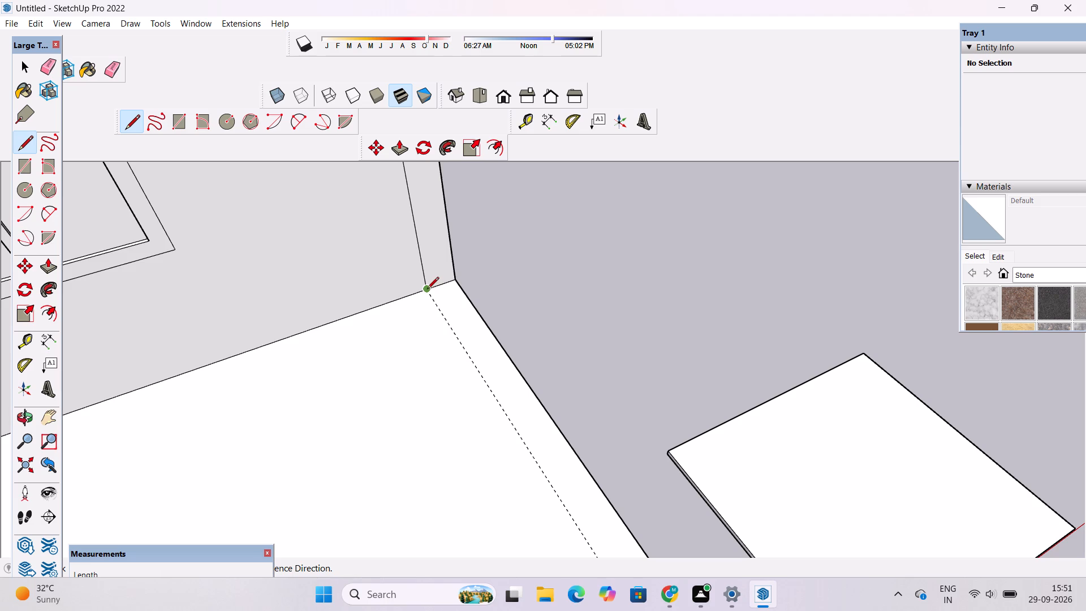
left_click(427, 290)
scroll(436, 299, "down", 11)
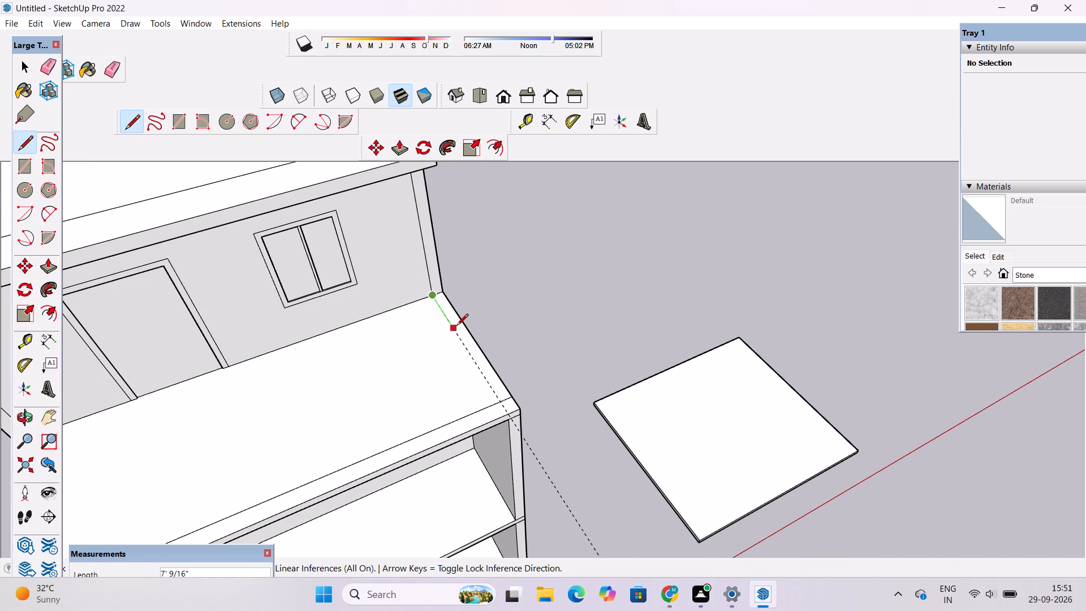
scroll(457, 327, "up", 2)
scroll(513, 380, "down", 1)
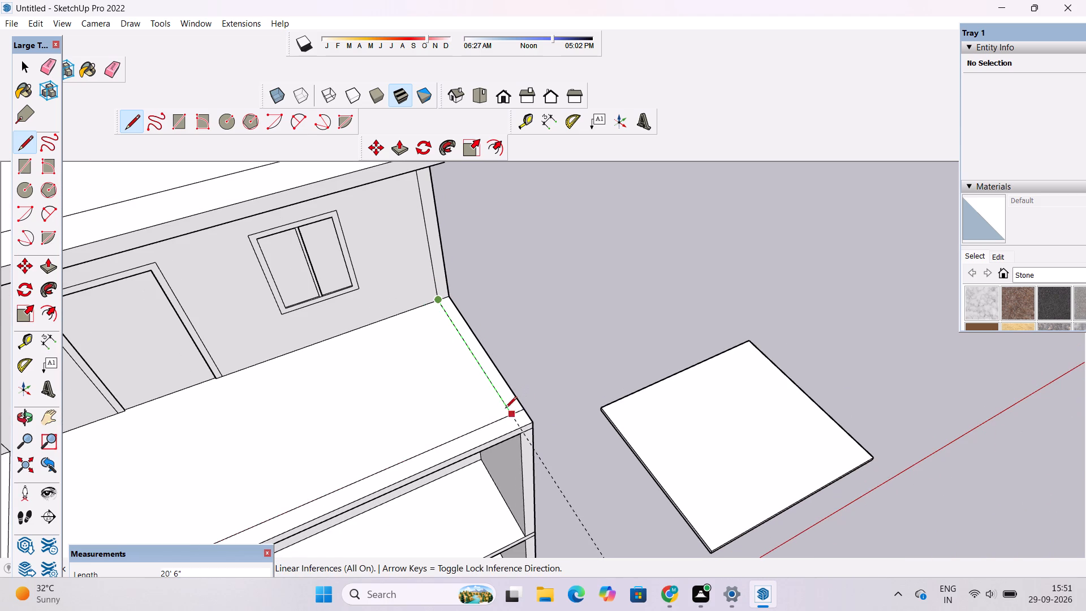
left_click(510, 420)
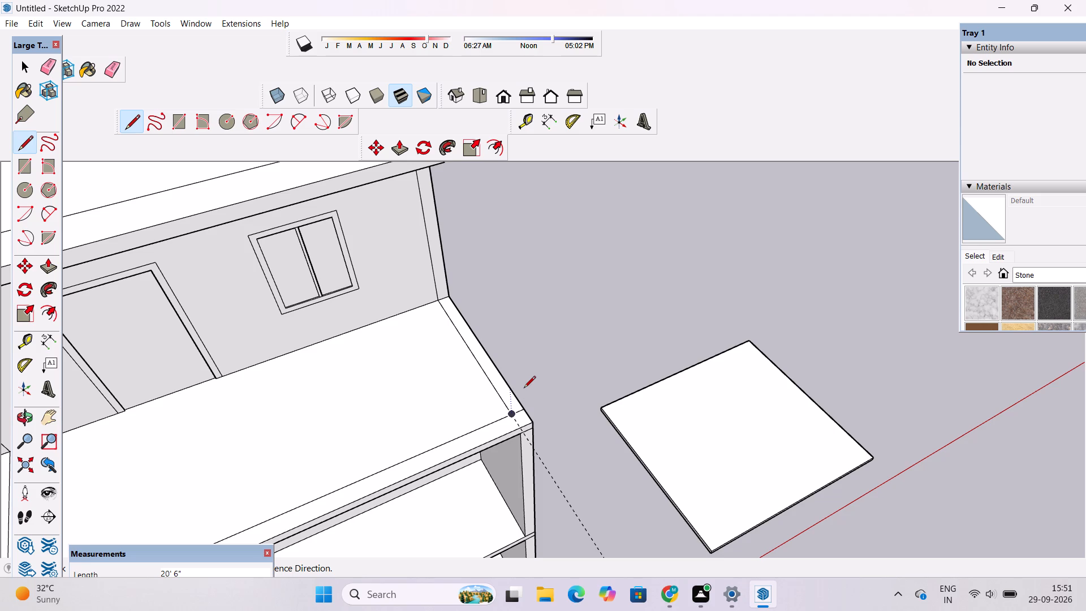
Erase the two dashed guide lines running along the sides of the terrace floor.
key("space")
type("e")
scroll(557, 298, "down", 6)
left_click_drag(573, 390, 573, 401)
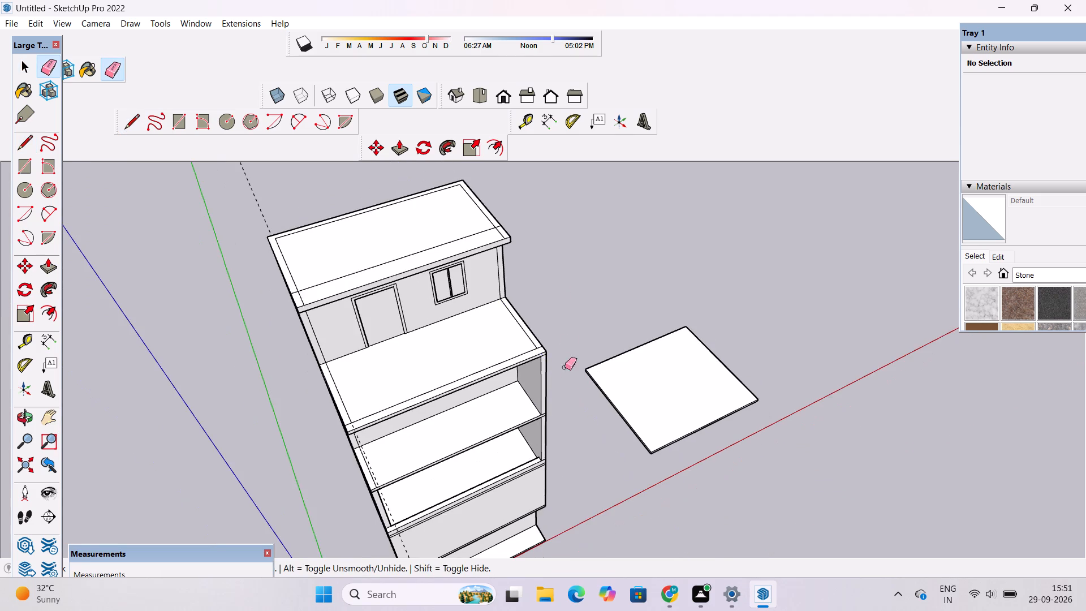
scroll(571, 277, "down", 5)
left_click_drag(365, 201, 333, 270)
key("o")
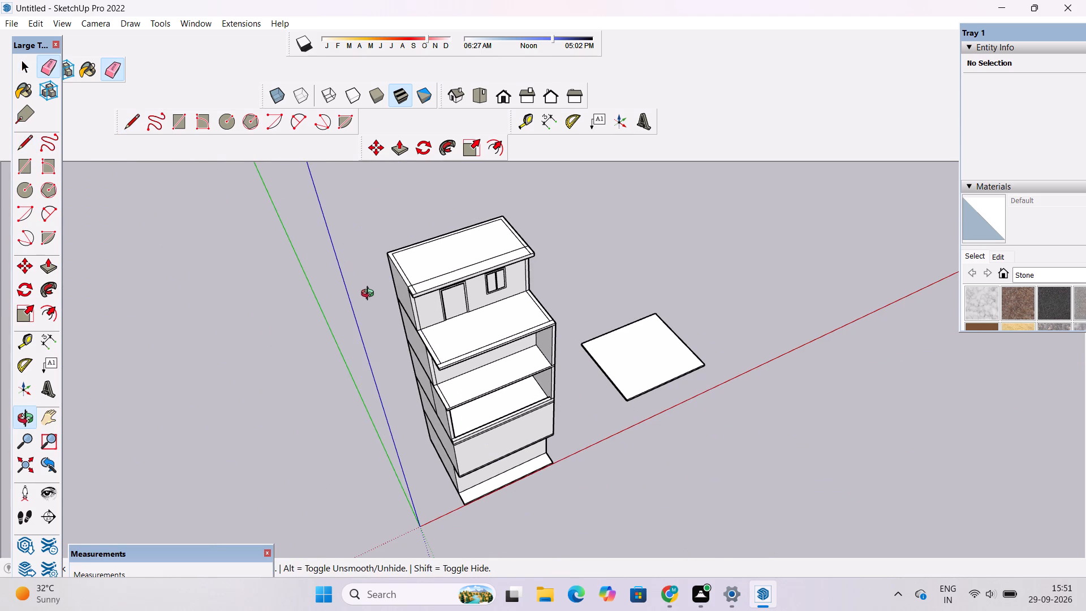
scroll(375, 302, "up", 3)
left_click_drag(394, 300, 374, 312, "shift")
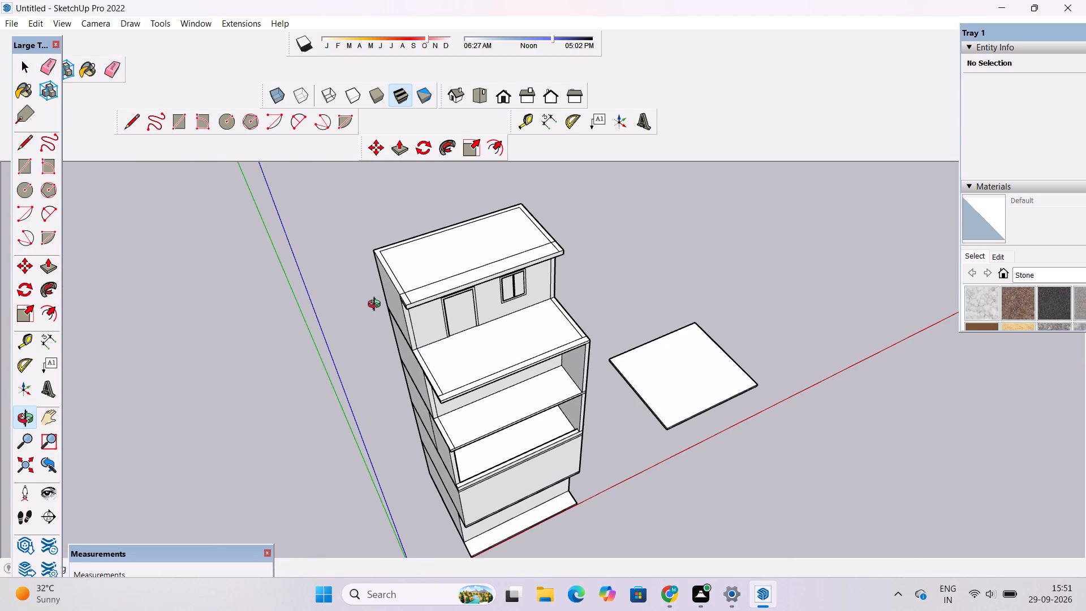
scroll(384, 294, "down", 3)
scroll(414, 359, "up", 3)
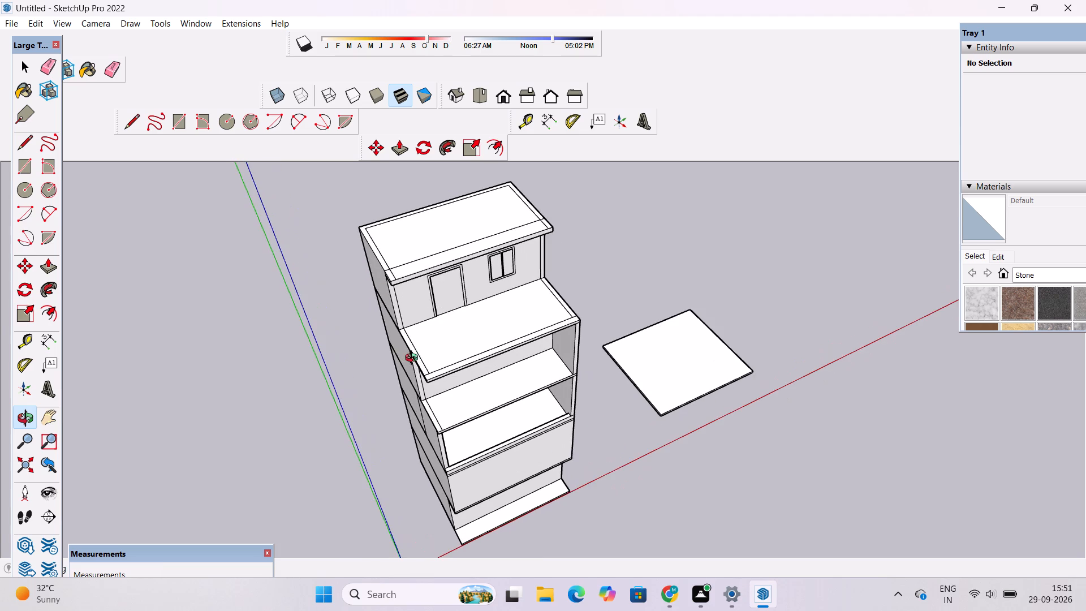
Erase the two short ends of the front strip line beyond the side lines, joining the terrace edge strips into one U-shaped face.
left_click_drag(451, 350, 420, 333)
scroll(415, 353, "up", 3)
left_click_drag(422, 372, 368, 394, "shift")
scroll(361, 375, "up", 5)
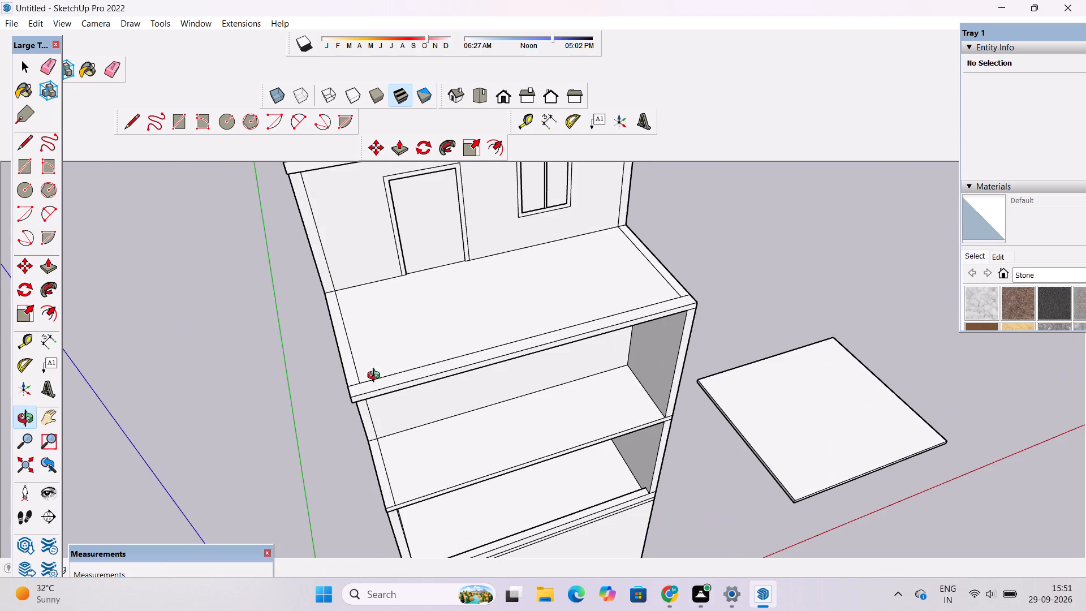
left_click_drag(377, 377, 356, 354, "shift")
scroll(352, 352, "up", 1)
left_click_drag(352, 355, 344, 371)
scroll(343, 372, "up", 4)
left_click_drag(343, 372, 346, 341, "shift")
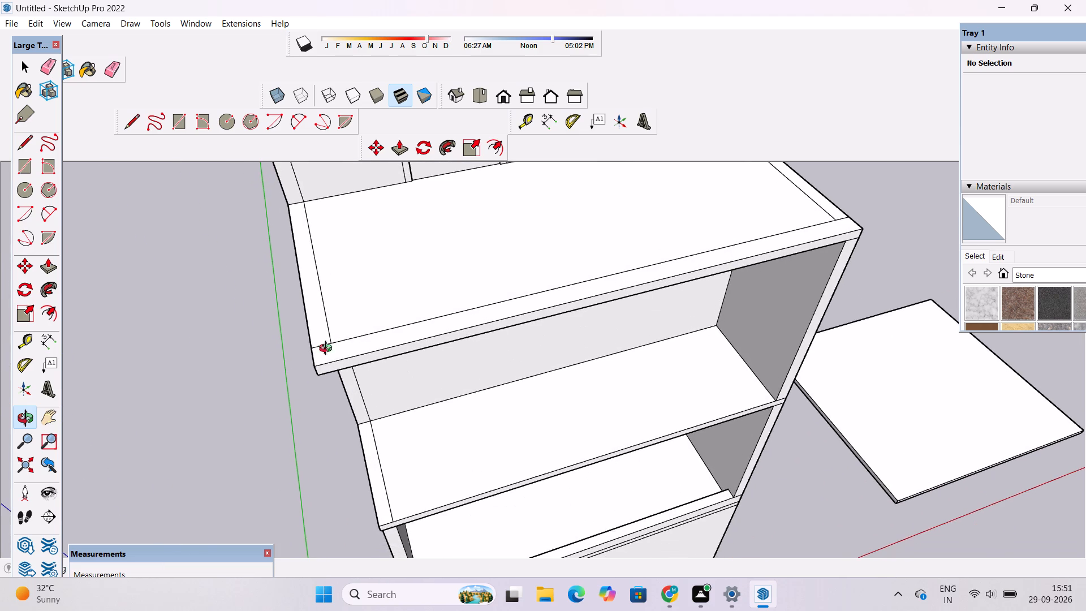
key("e")
scroll(315, 352, "up", 4)
left_click_drag(318, 335, 320, 355)
scroll(271, 337, "down", 11)
scroll(497, 316, "up", 5)
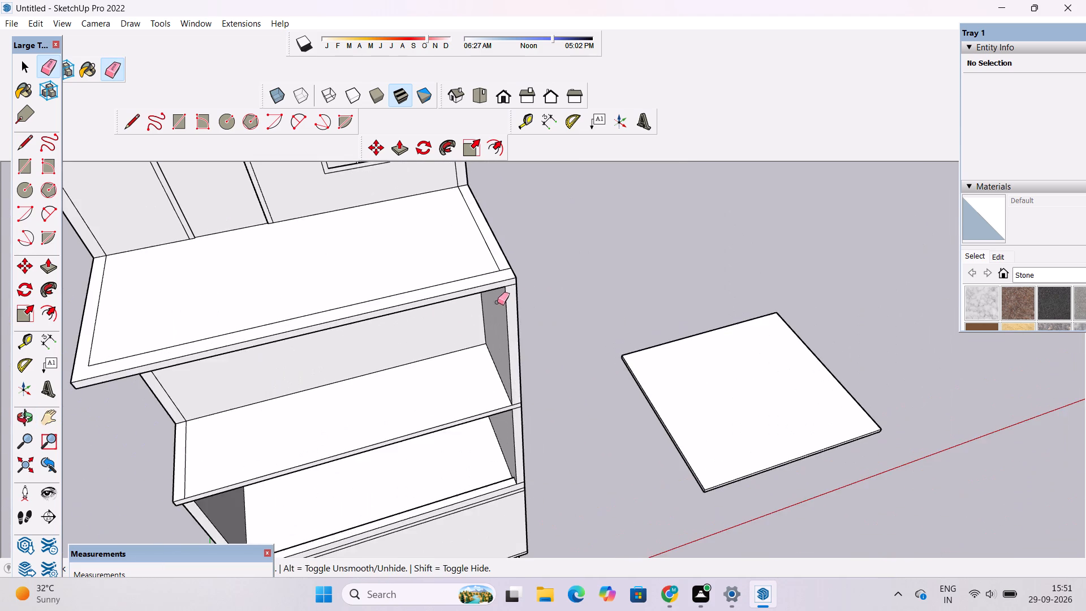
scroll(501, 266, "up", 9)
left_click_drag(506, 274, 507, 286)
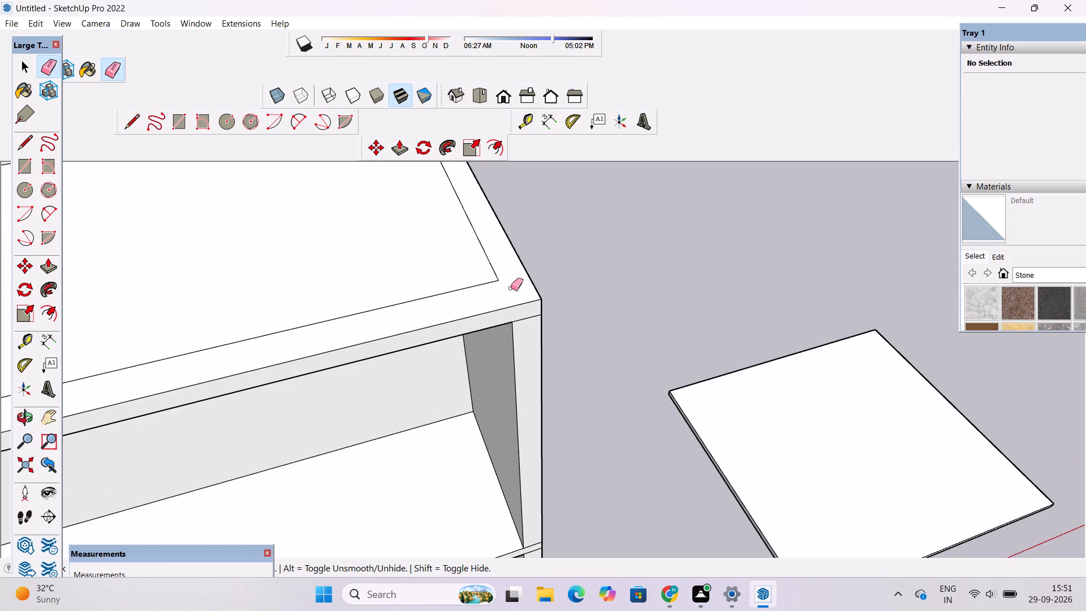
Push/Pull the U-shaped edge strip around the top terrace up 9' to form a parapet wall.
key("o")
scroll(512, 292, "down", 3)
left_click_drag(511, 298, 582, 319, "shift")
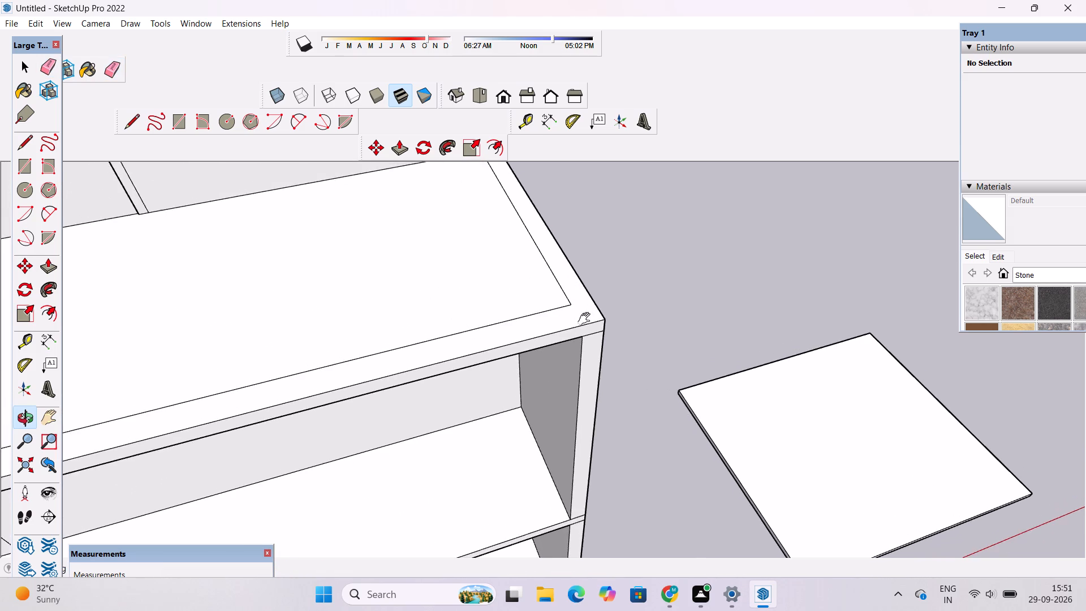
scroll(587, 319, "down", 11)
left_click_drag(474, 333, 575, 342, "shift")
left_click_drag(505, 368, 609, 345)
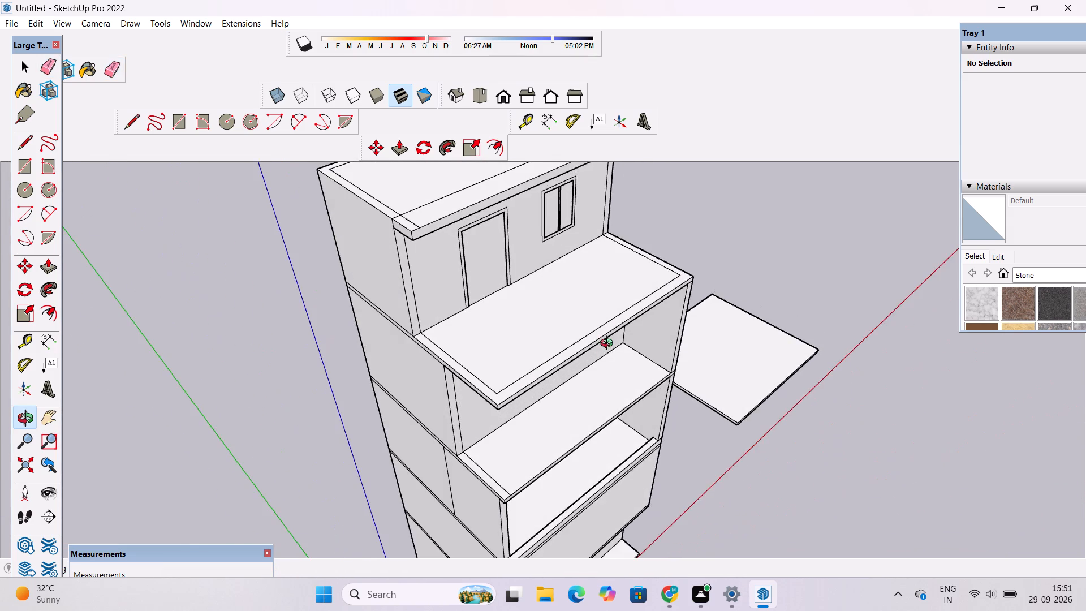
scroll(609, 345, "up", 3)
left_click_drag(589, 336, 580, 333, "shift")
scroll(534, 343, "down", 5)
left_click_drag(510, 358, 461, 378, "shift")
left_click_drag(459, 393, 476, 350)
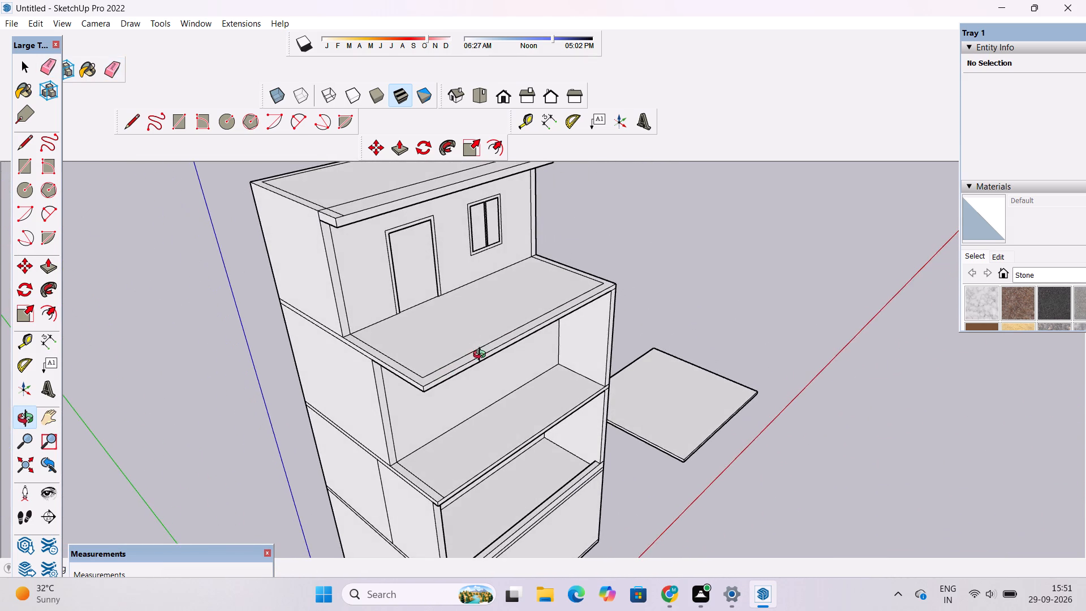
left_click_drag(482, 356, 480, 365, "shift")
left_click_drag(472, 346, 455, 360)
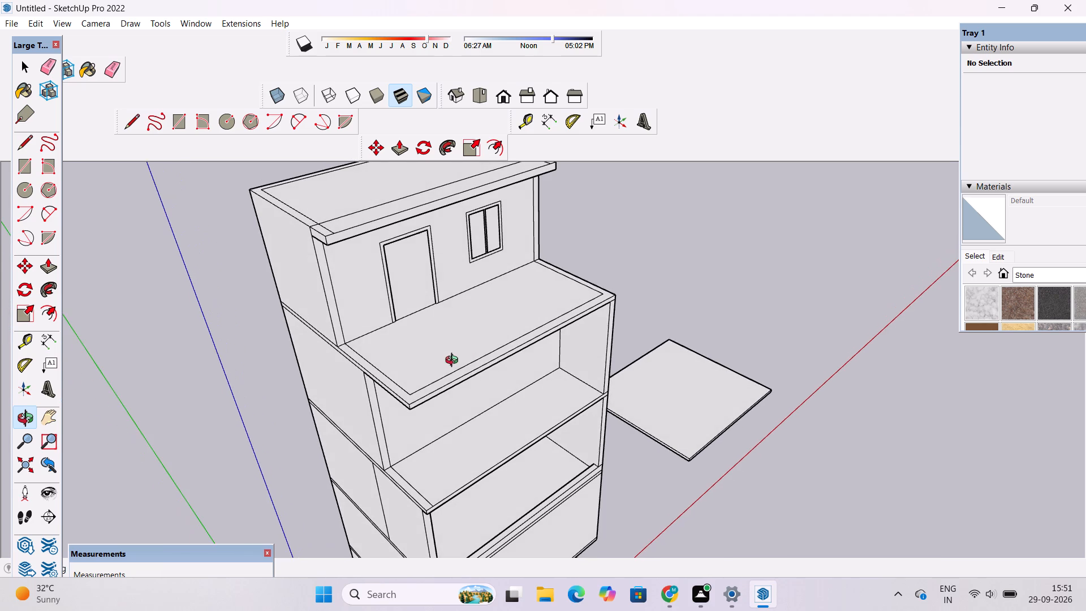
left_click_drag(453, 363, 520, 346, "shift")
left_click_drag(516, 358, 494, 373)
scroll(459, 380, "up", 3)
left_click_drag(468, 383, 523, 372)
left_click_drag(500, 389, 477, 397)
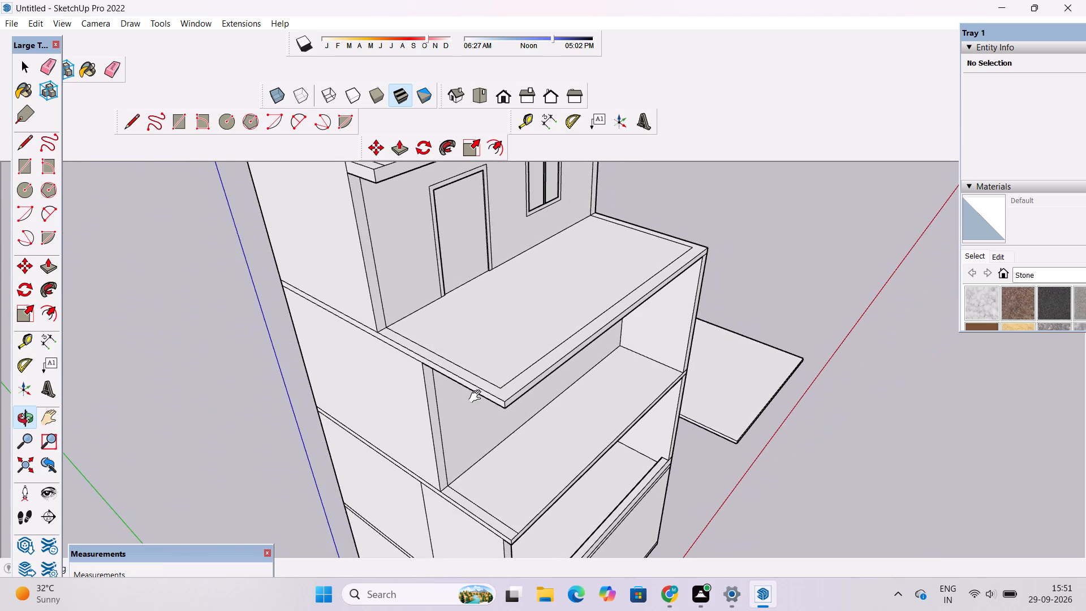
left_click_drag(477, 397, 479, 396)
left_click_drag(477, 397, 511, 390)
left_click_drag(511, 383, 480, 388, "shift")
left_click_drag(479, 389, 494, 389)
left_click_drag(494, 389, 484, 391, "shift")
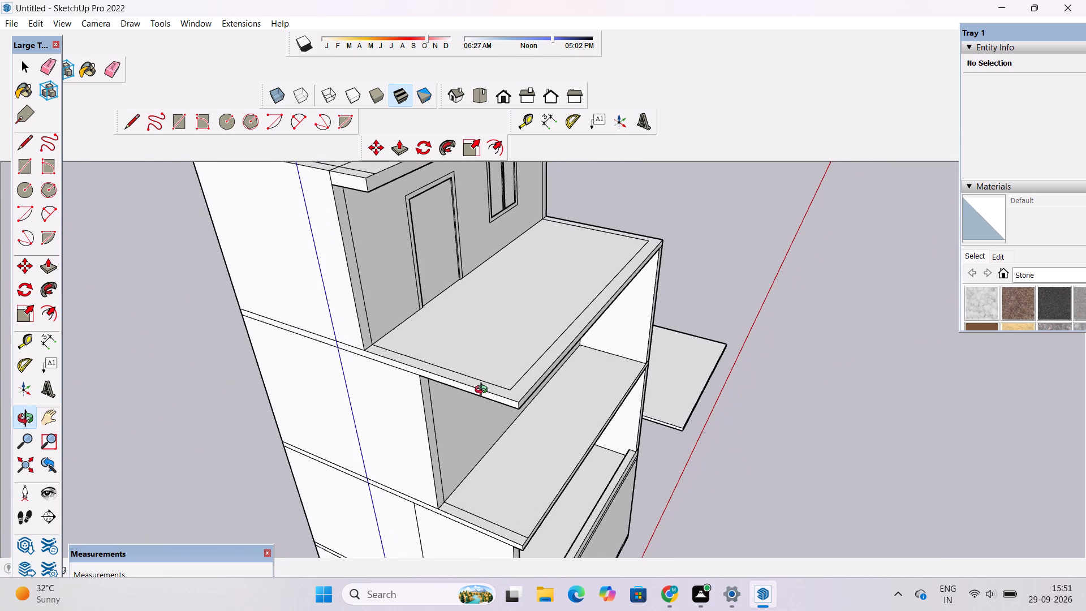
key("p")
left_click(511, 391)
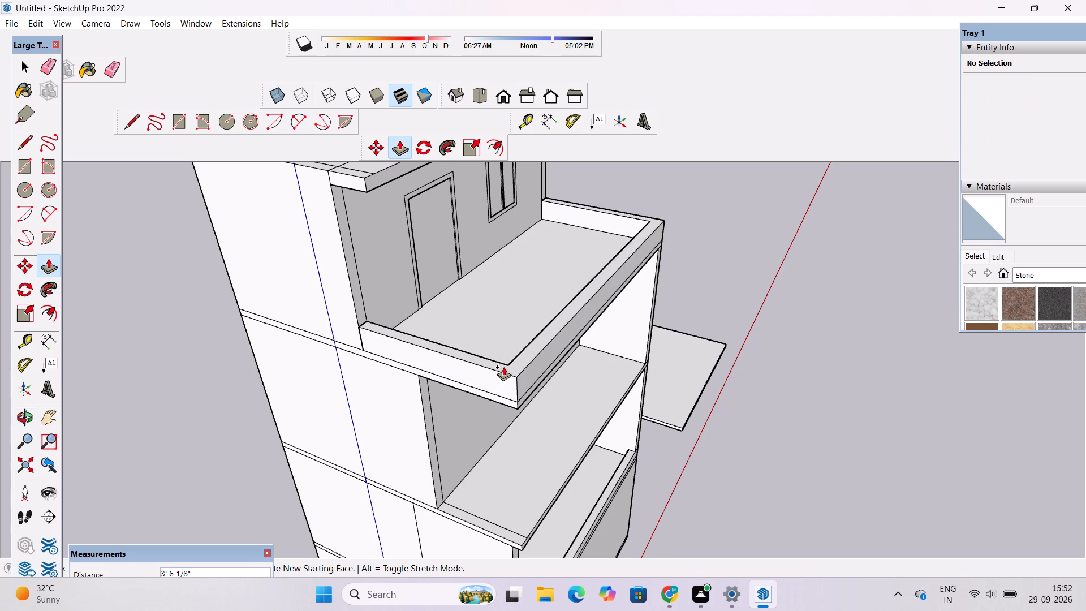
scroll(503, 367, "up", 1)
scroll(503, 363, "down", 1)
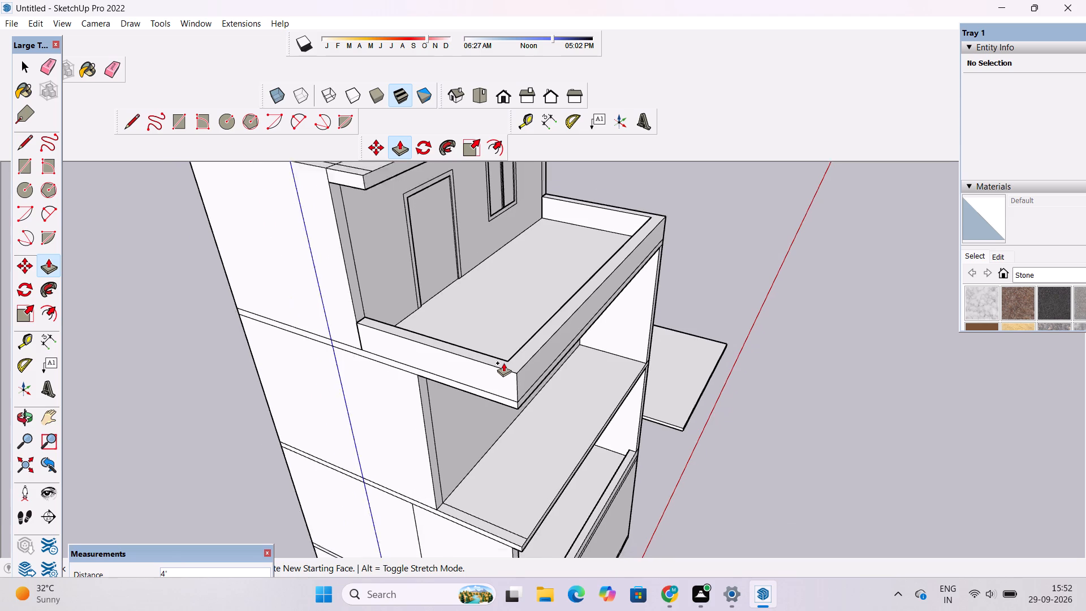
scroll(503, 363, "down", 6)
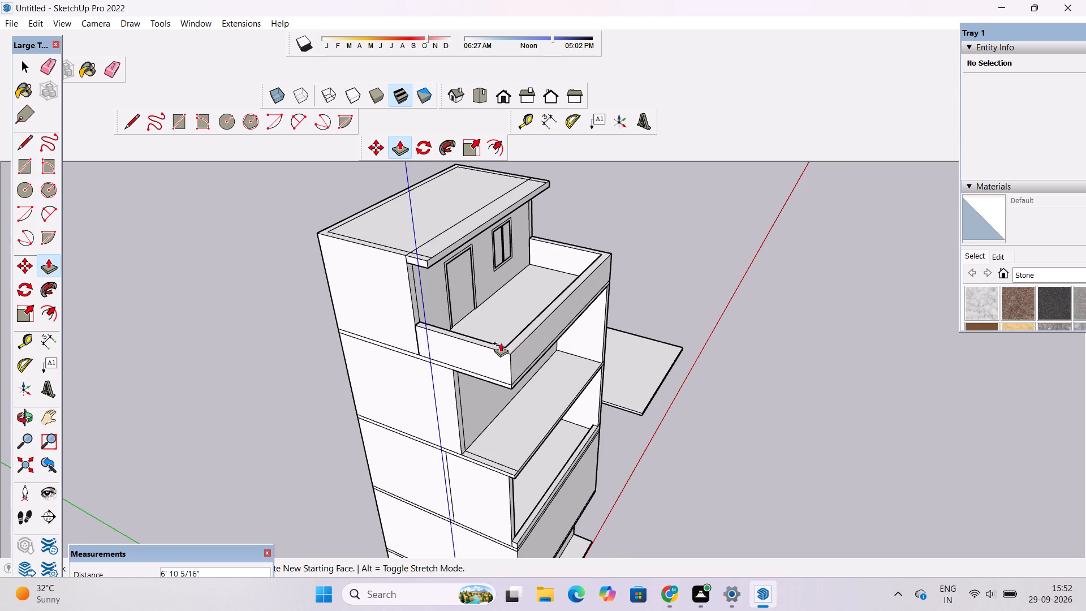
scroll(502, 333, "up", 2)
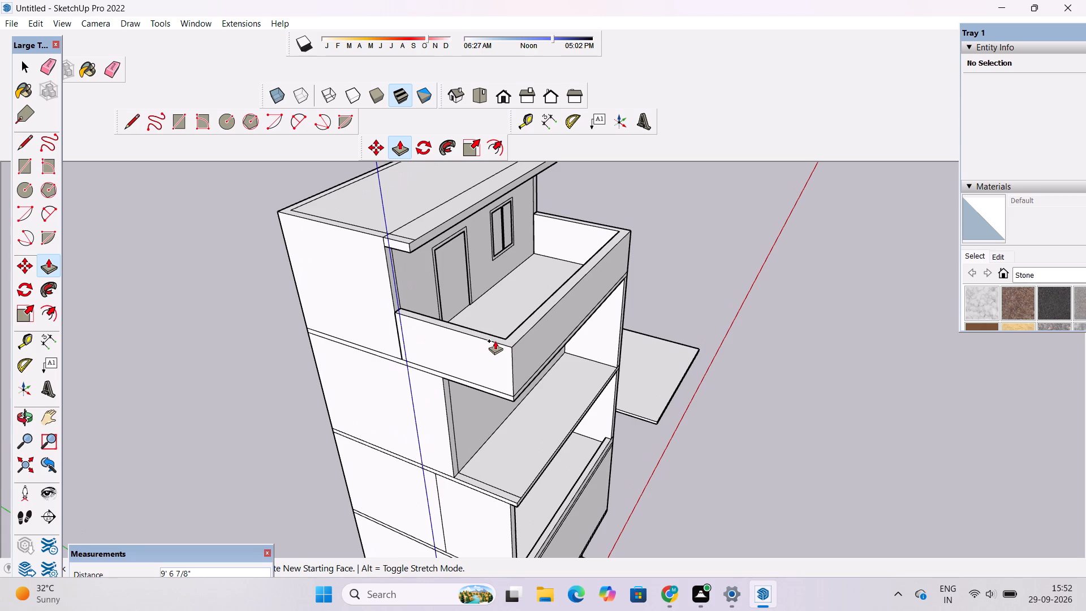
type("9'")
key("Return")
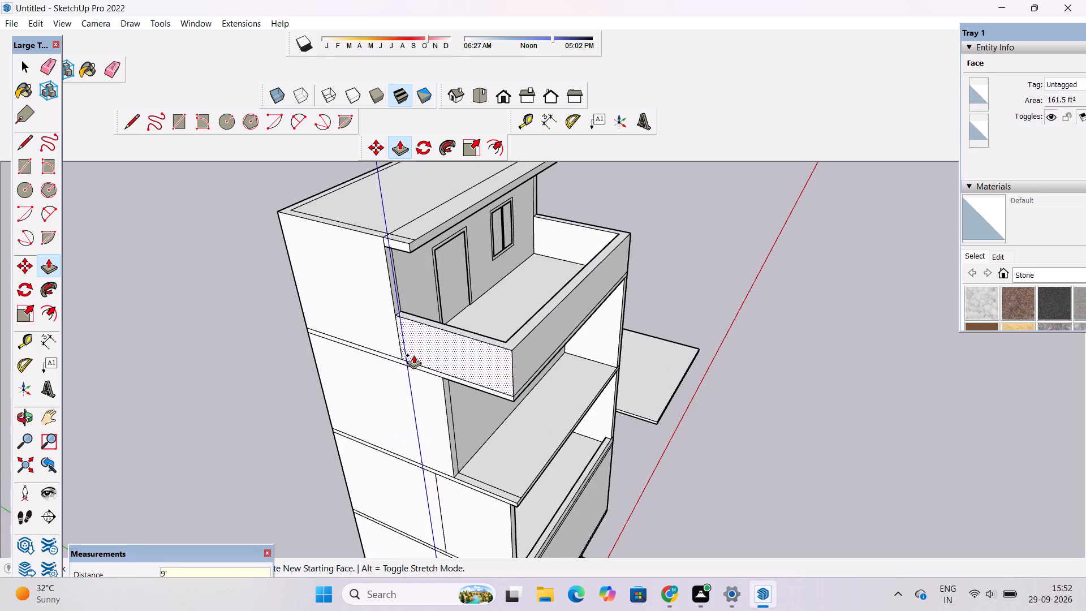
Examine the terrace parapet from the front and both sides of the building.
key("o")
scroll(413, 351, "down", 2)
left_click_drag(604, 354, 506, 277)
scroll(523, 324, "up", 1)
left_click_drag(554, 330, 411, 321)
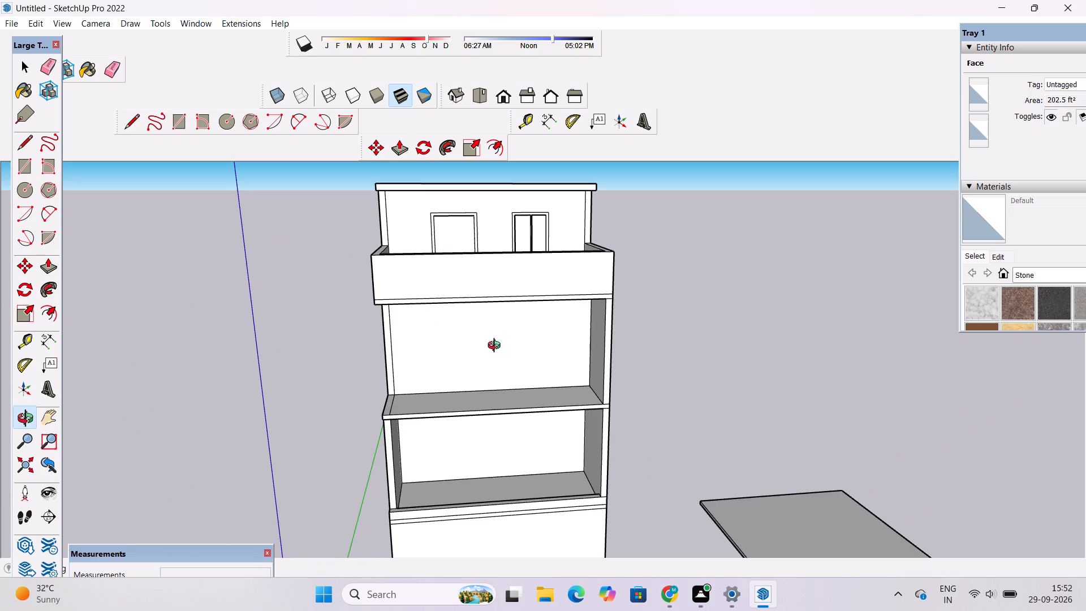
left_click_drag(513, 339, 426, 355, "shift")
scroll(445, 322, "up", 4)
left_click_drag(635, 283, 464, 337)
left_click_drag(439, 247, 446, 259)
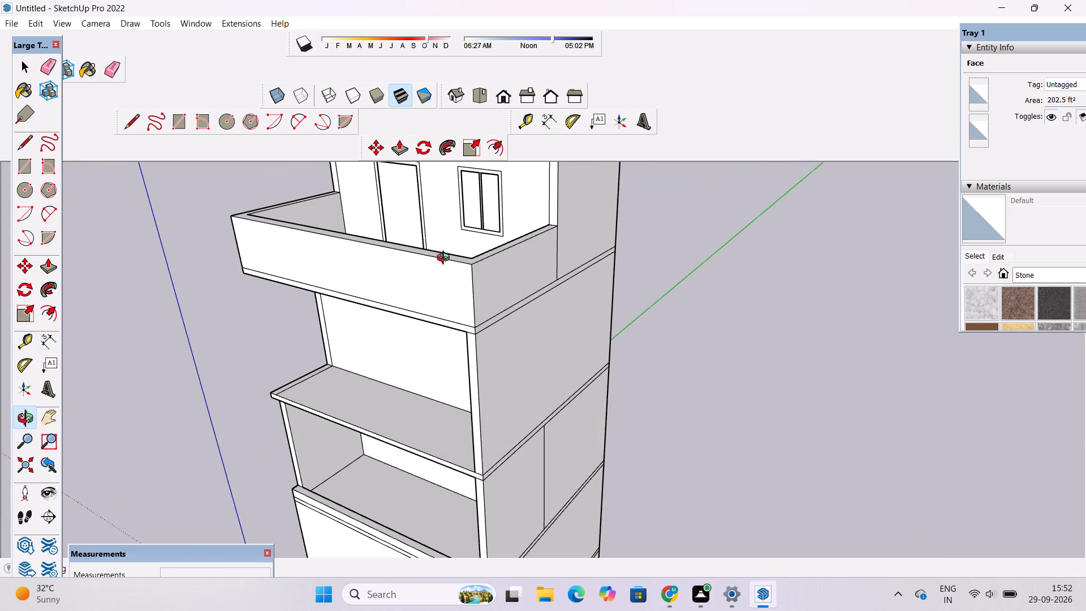
left_click_drag(446, 259, 511, 363)
scroll(347, 257, "up", 3)
left_click_drag(234, 281, 520, 208)
scroll(530, 230, "down", 5)
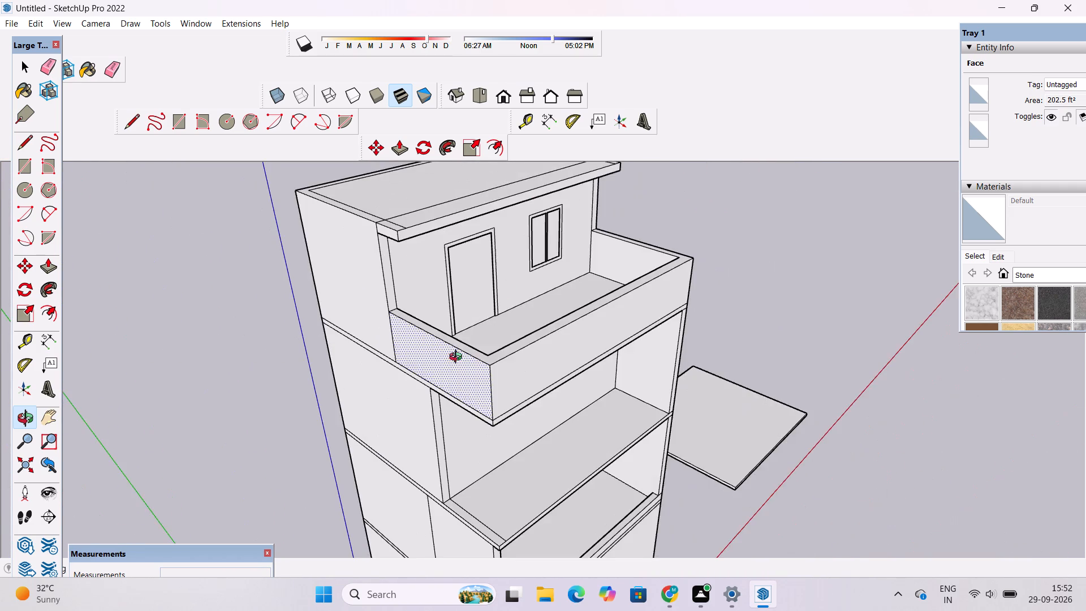
left_click_drag(450, 369, 432, 296)
left_click_drag(525, 329, 454, 317)
scroll(422, 316, "down", 2)
left_click_drag(553, 338, 478, 340)
scroll(448, 352, "up", 2)
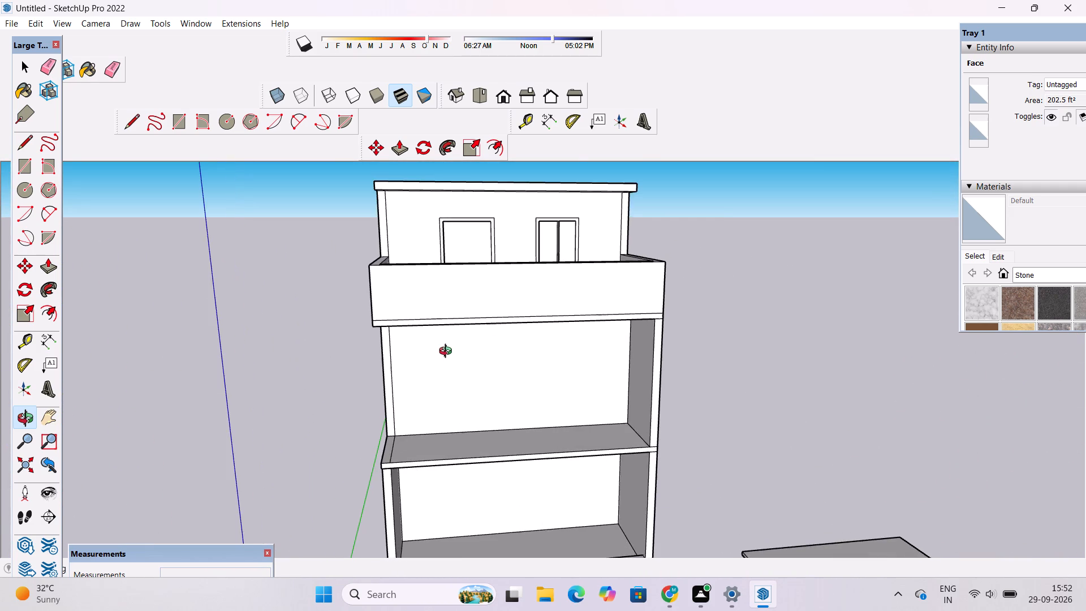
left_click_drag(450, 351, 421, 352, "shift")
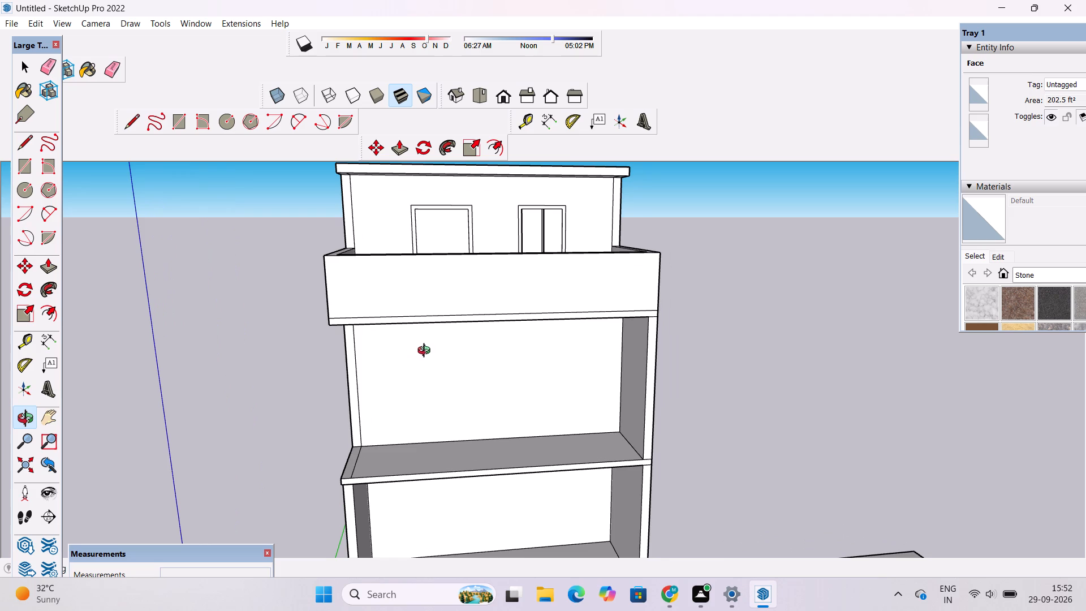
scroll(428, 352, "down", 3)
left_click_drag(502, 335, 509, 311)
left_click_drag(528, 405, 477, 424)
left_click_drag(443, 412, 485, 373, "shift")
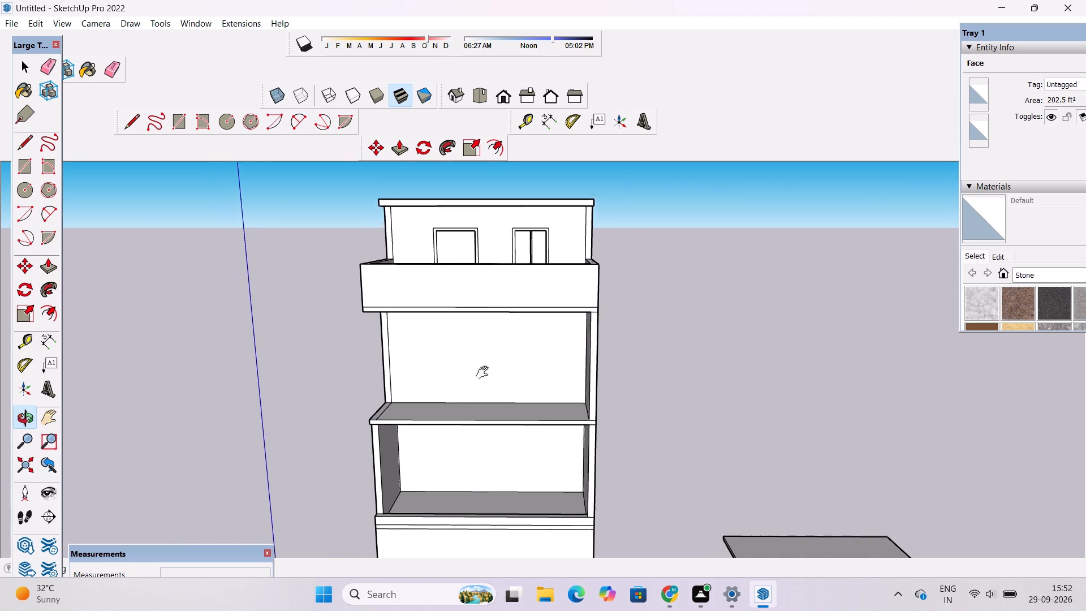
left_click_drag(485, 373, 485, 371, "shift")
Examine the open level below the terrace, including its floor slab, edge strip and rear wall.
scroll(452, 372, "up", 5)
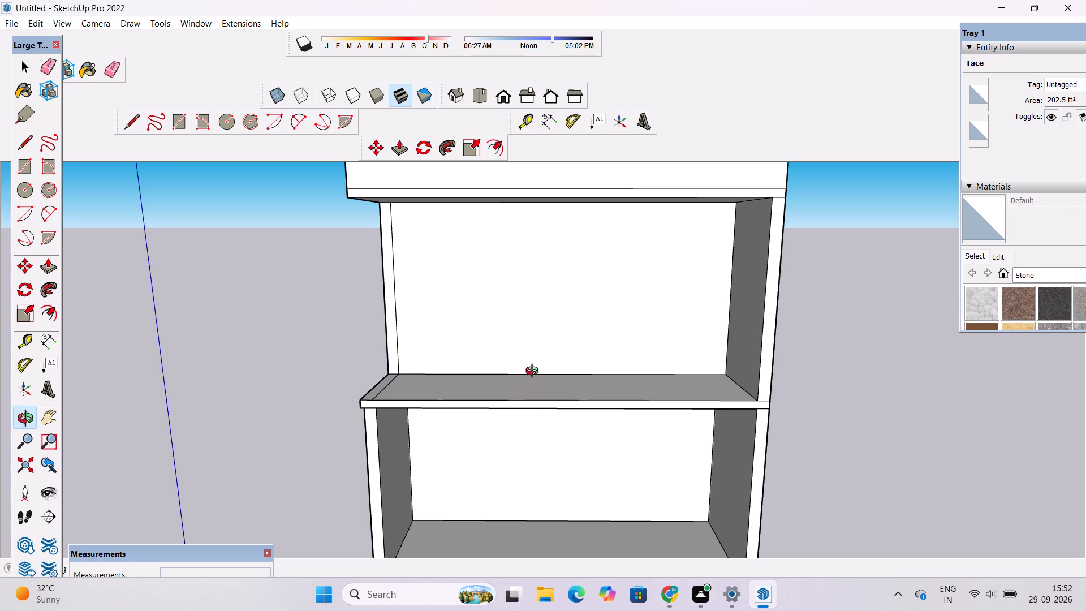
left_click_drag(501, 431, 587, 437, "shift")
scroll(542, 343, "up", 3)
left_click_drag(545, 355, 523, 366)
left_click_drag(523, 414, 505, 413)
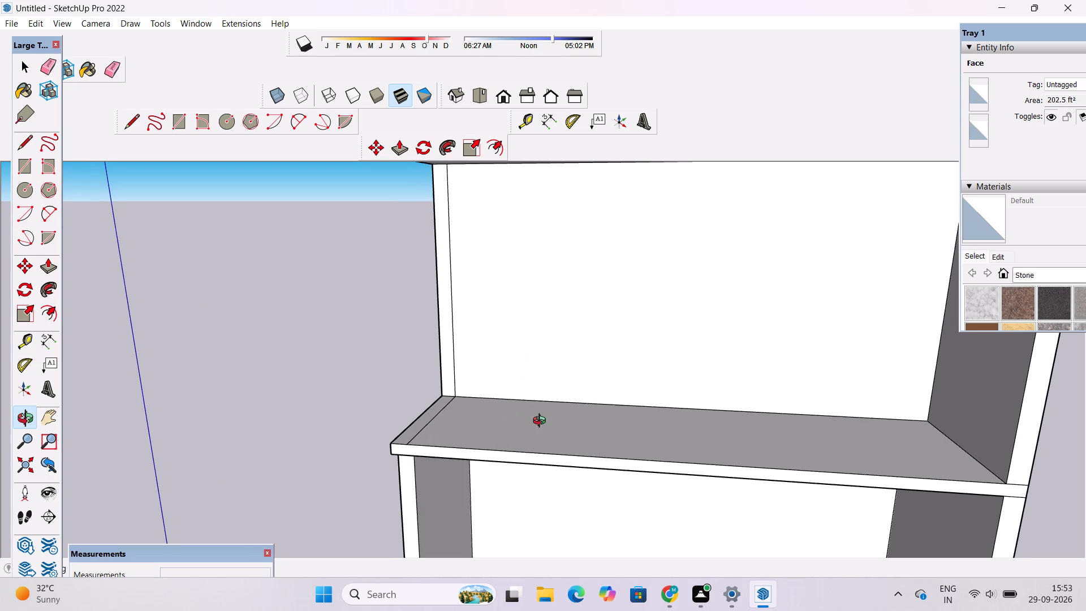
left_click_drag(542, 422, 527, 420, "shift")
scroll(515, 410, "up", 4)
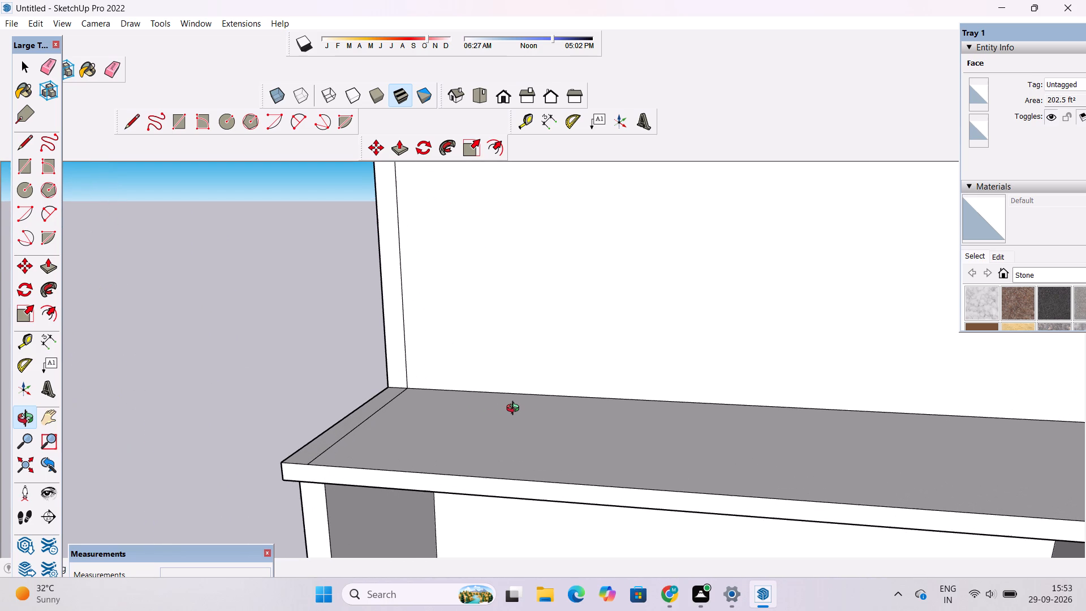
scroll(515, 410, "up", 1)
scroll(515, 410, "down", 4)
scroll(515, 410, "up", 3)
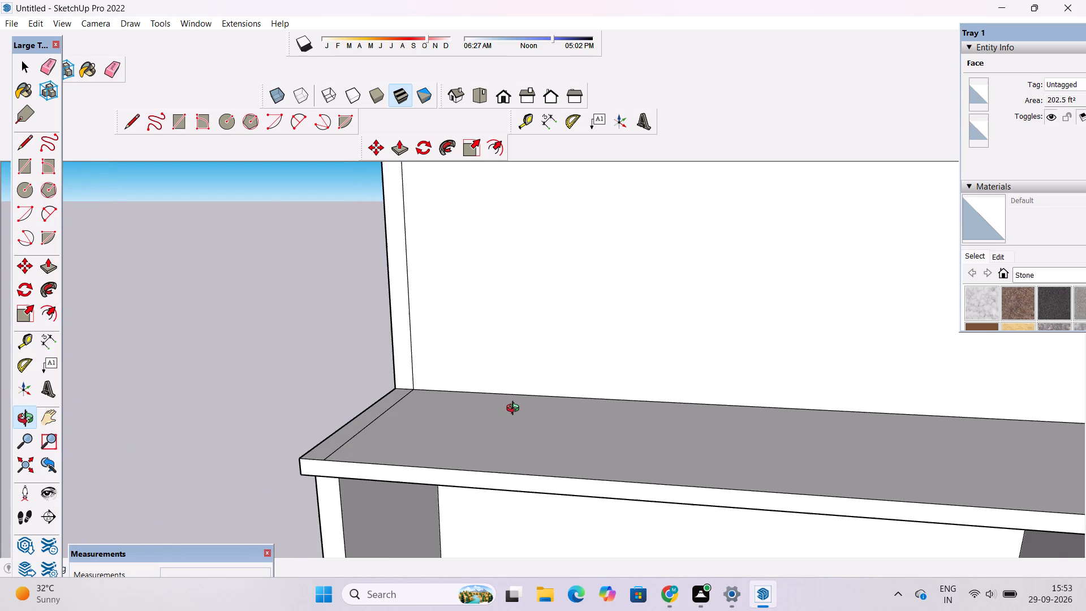
scroll(515, 409, "down", 1)
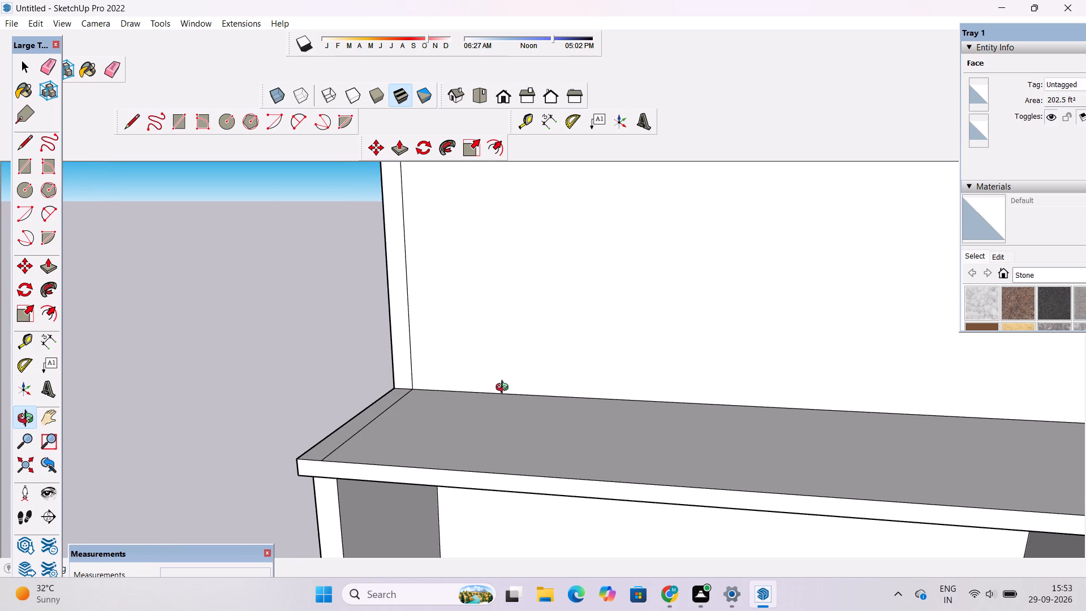
left_click_drag(476, 454, 585, 419)
scroll(574, 393, "down", 4)
left_click_drag(576, 391, 491, 431, "shift")
left_click_drag(503, 439, 439, 442, "shift")
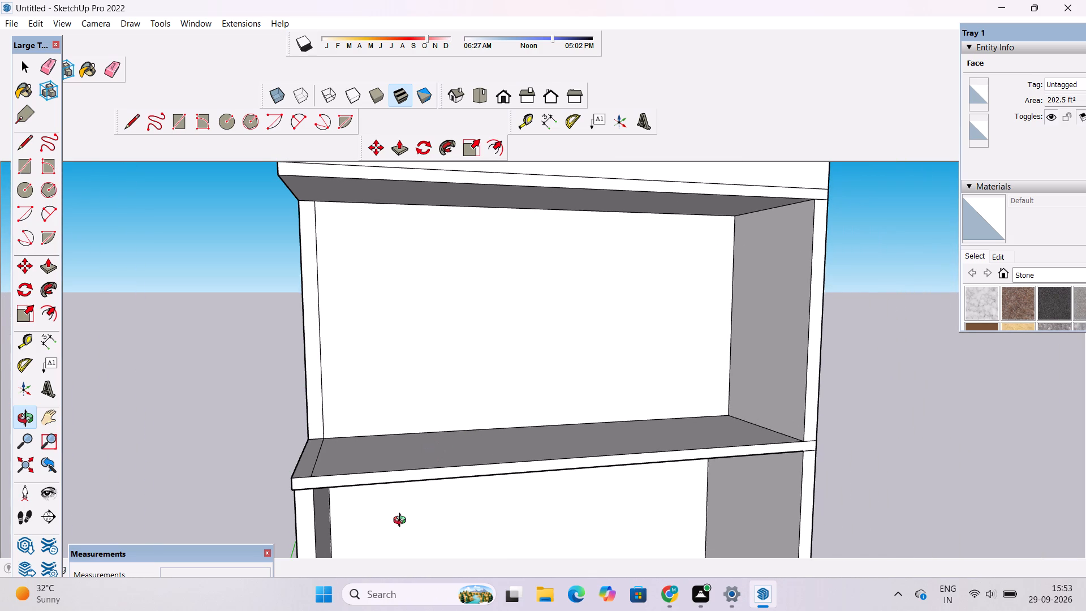
scroll(419, 492, "down", 2)
left_click_drag(436, 479, 404, 493)
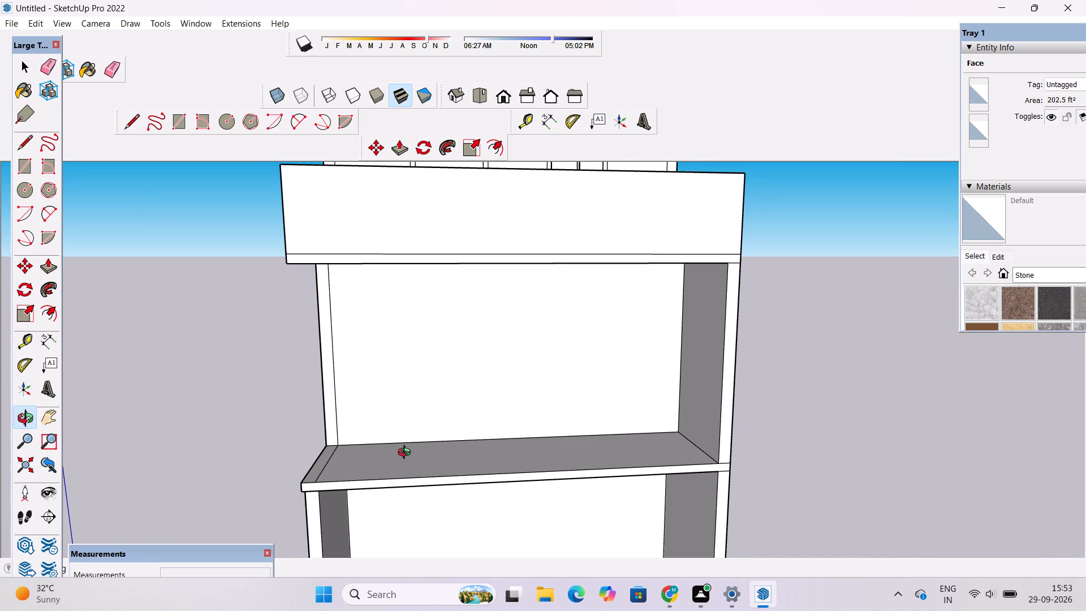
scroll(413, 437, "down", 1)
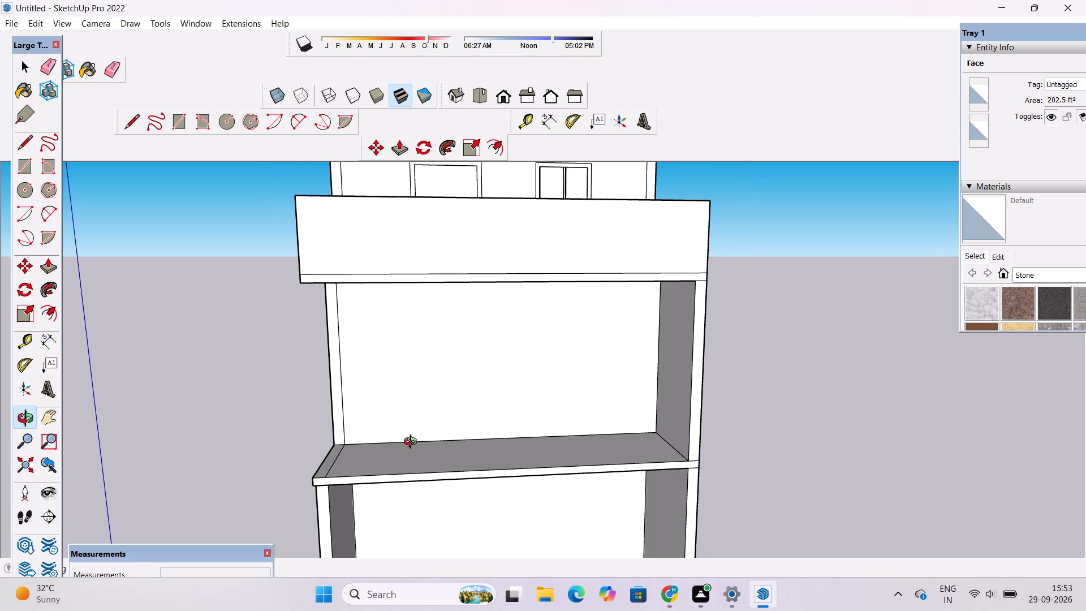
left_click_drag(429, 462, 427, 471)
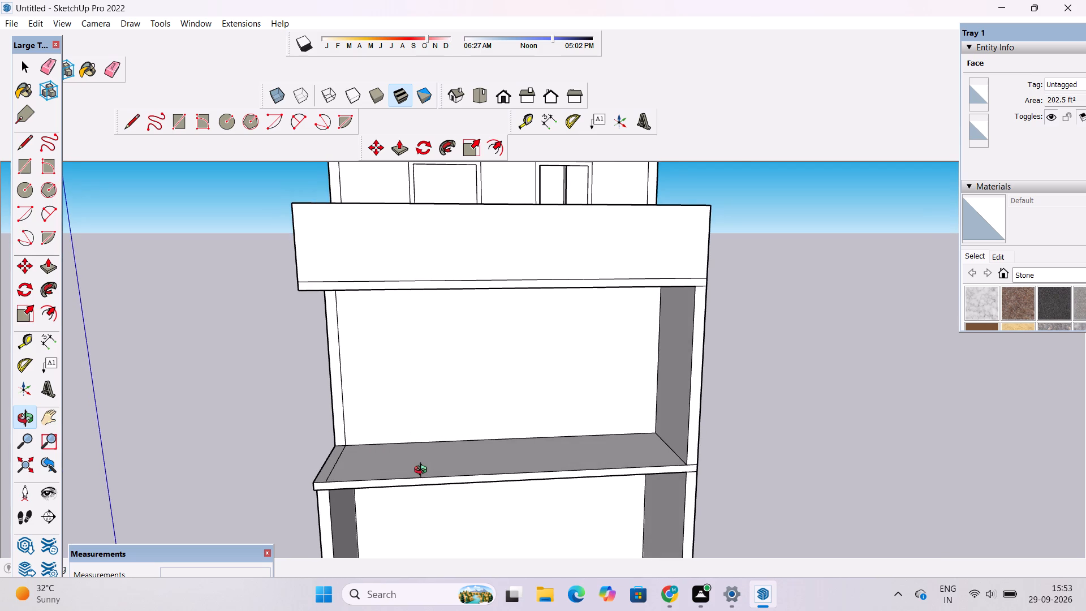
left_click(424, 467, "shift")
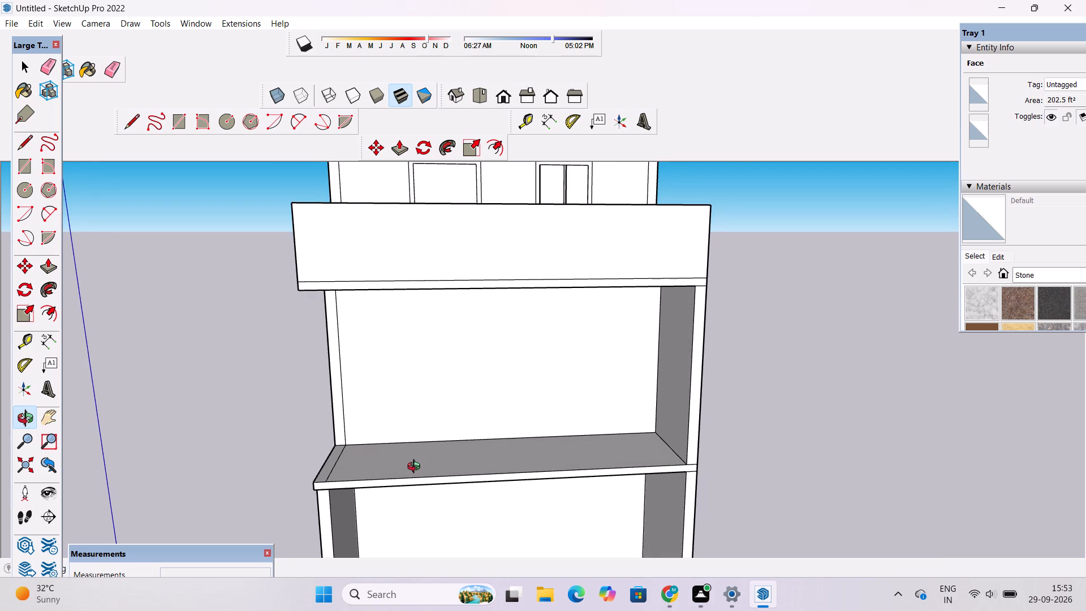
scroll(424, 462, "down", 1)
left_click_drag(450, 460, 447, 466)
left_click_drag(432, 467, 469, 475, "shift")
left_click_drag(469, 476, 450, 475)
left_click_drag(473, 464, 479, 480, "shift")
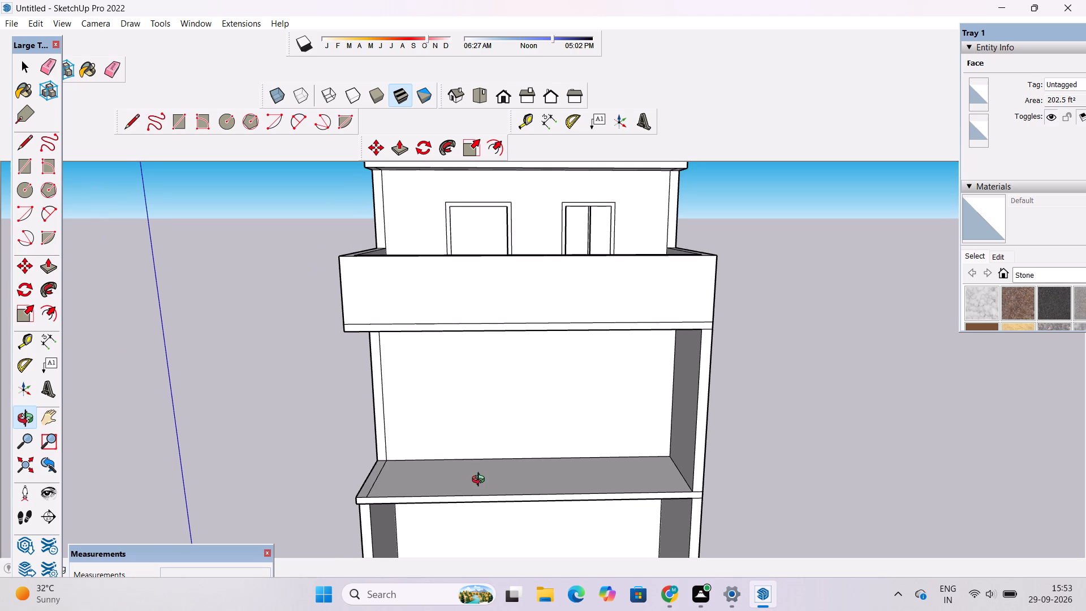
left_click(476, 475, "shift")
left_click_drag(477, 467, 488, 489, "shift")
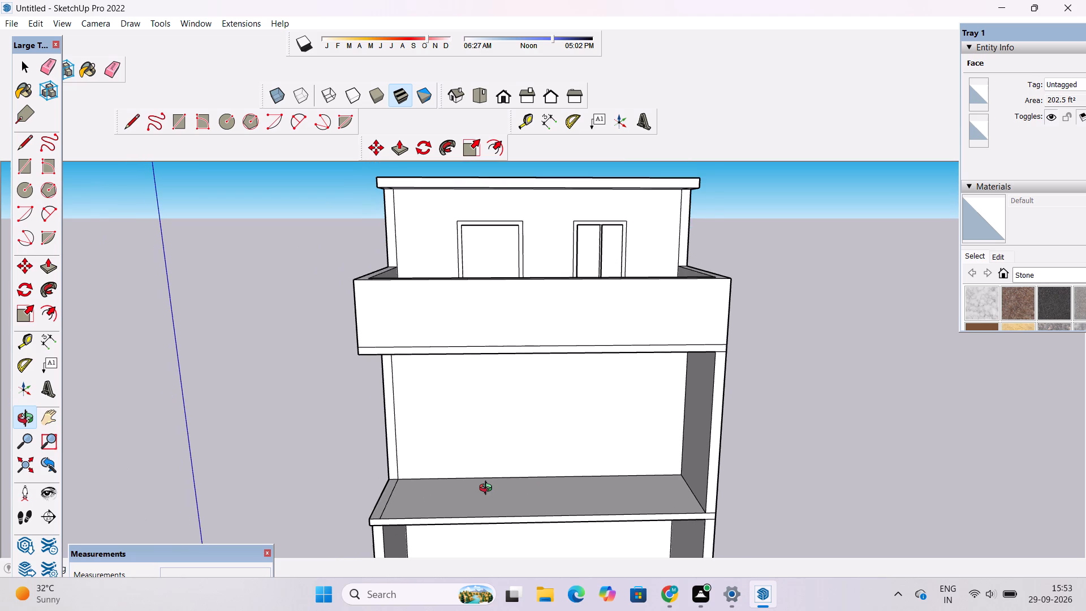
scroll(488, 489, "up", 1)
left_click_drag(488, 489, 480, 472, "shift")
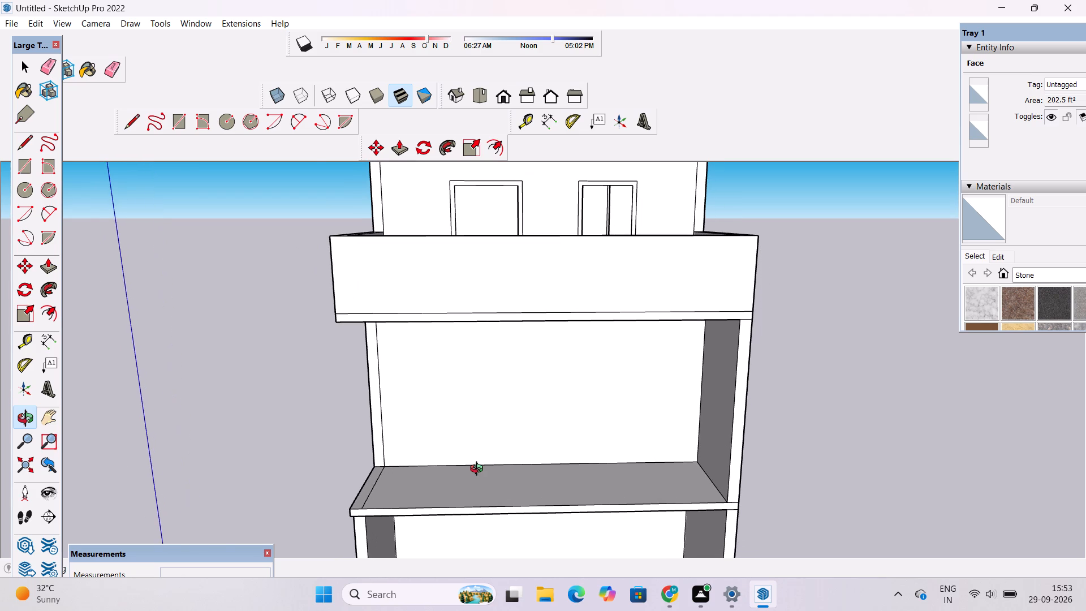
scroll(479, 469, "down", 3)
left_click_drag(489, 463, 486, 472)
left_click_drag(481, 474, 498, 479, "shift")
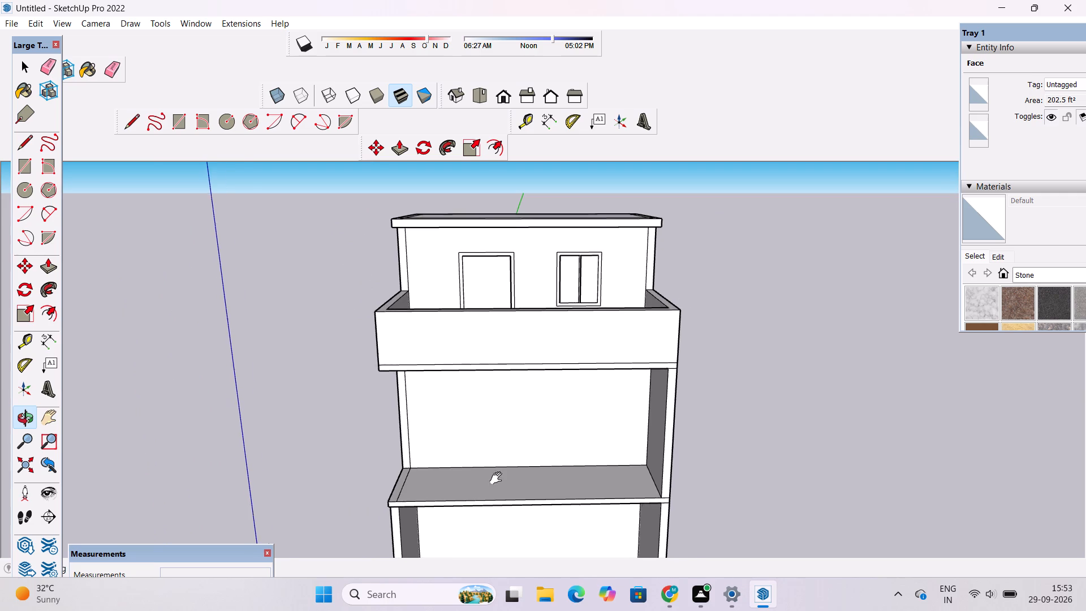
Examine the rear wall, floor and side wall of the open level below the terrace, close up from the front.
left_click_drag(498, 479, 513, 486, "shift")
left_click_drag(478, 486, 529, 434)
left_click_drag(535, 455, 525, 460)
left_click_drag(525, 457, 518, 453)
left_click_drag(516, 453, 547, 453, "shift")
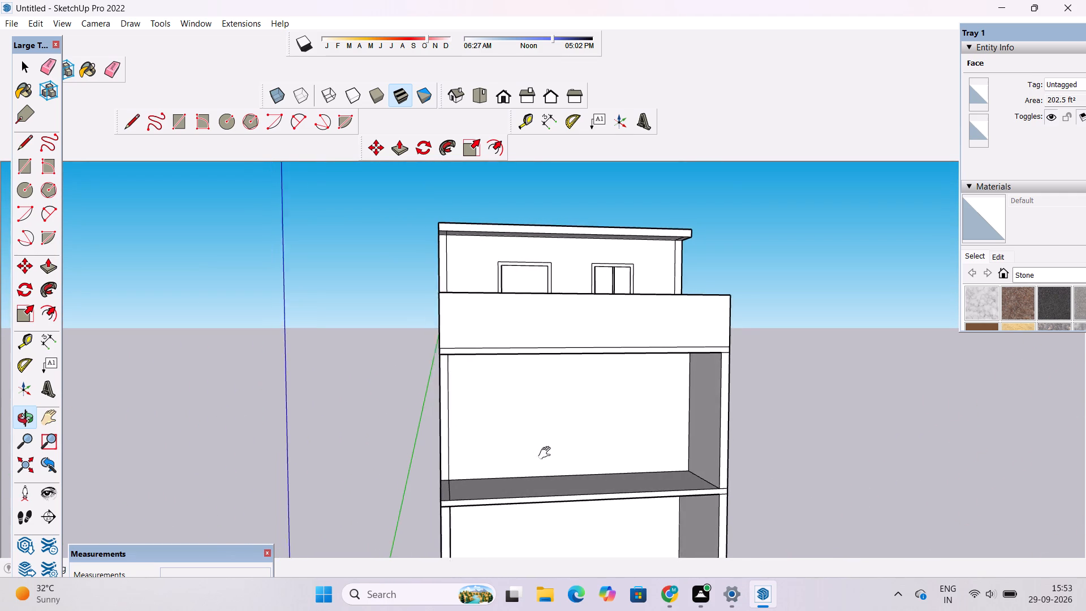
left_click_drag(547, 453, 549, 453, "shift")
scroll(549, 453, "up", 1)
left_click_drag(552, 457, 524, 449)
left_click_drag(523, 448, 494, 441, "shift")
scroll(494, 441, "up", 1)
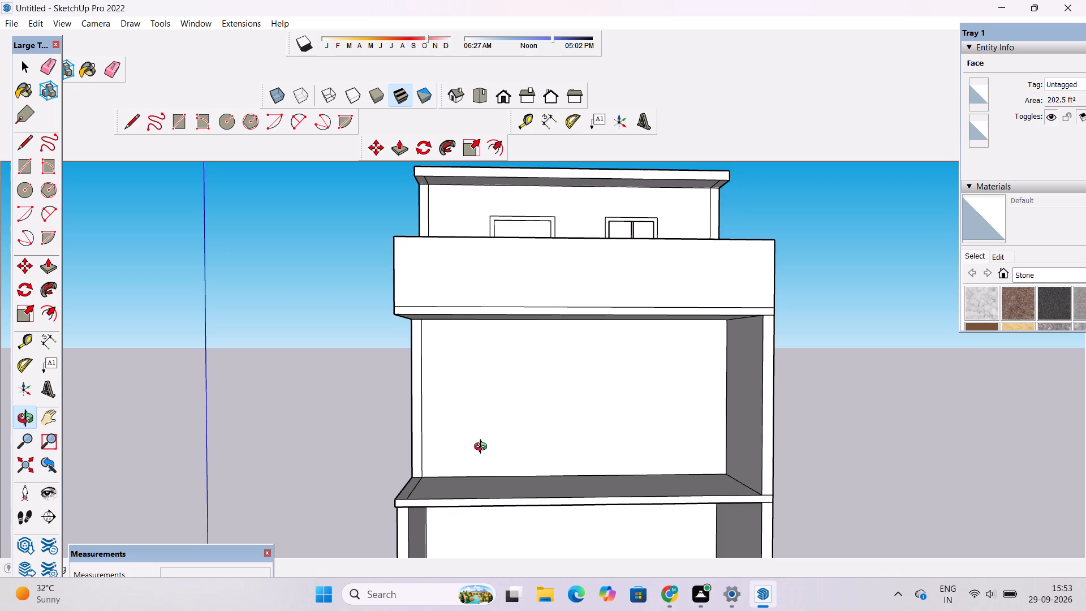
scroll(479, 448, "up", 6)
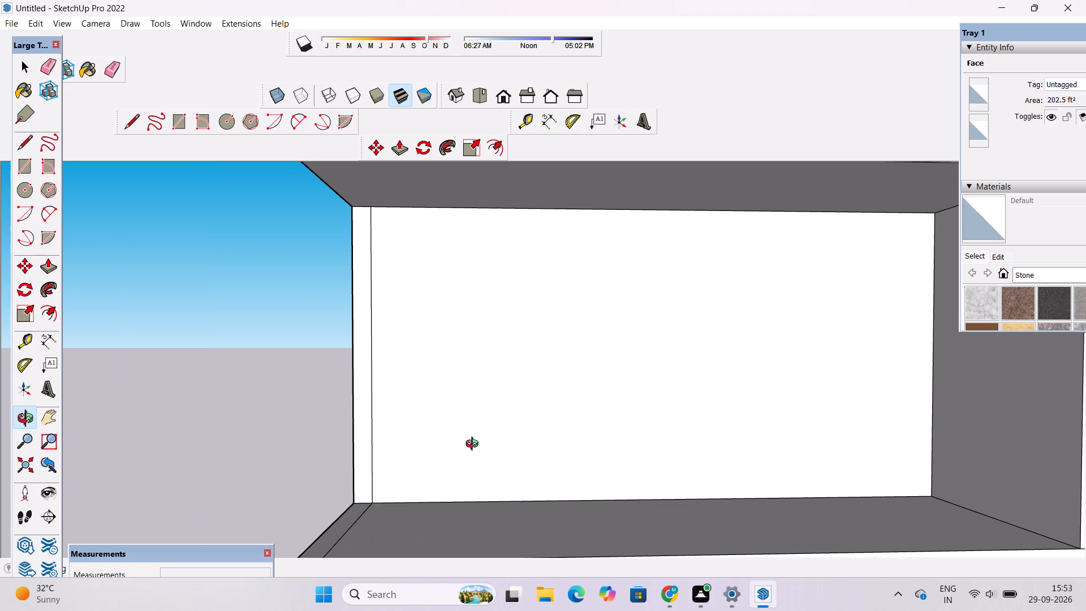
left_click_drag(466, 444, 488, 438, "shift")
left_click_drag(489, 438, 480, 450)
left_click_drag(480, 450, 454, 448, "shift")
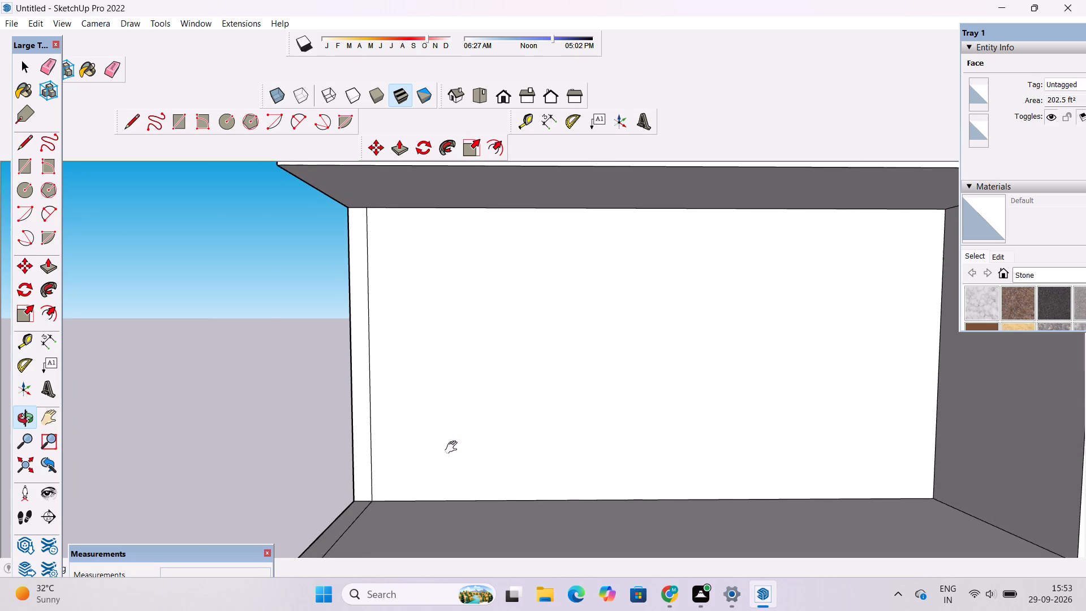
left_click_drag(454, 448, 451, 446, "shift")
left_click_drag(499, 448, 466, 446, "shift")
scroll(457, 444, "up", 1)
left_click(453, 448)
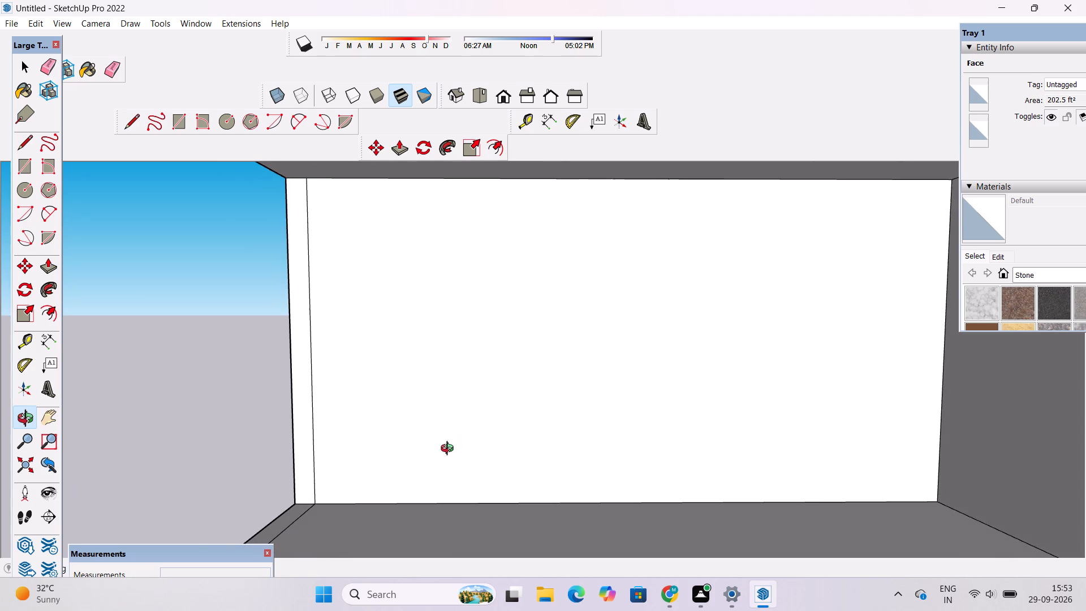
left_click_drag(449, 452, 427, 451, "shift")
scroll(426, 451, "down", 2)
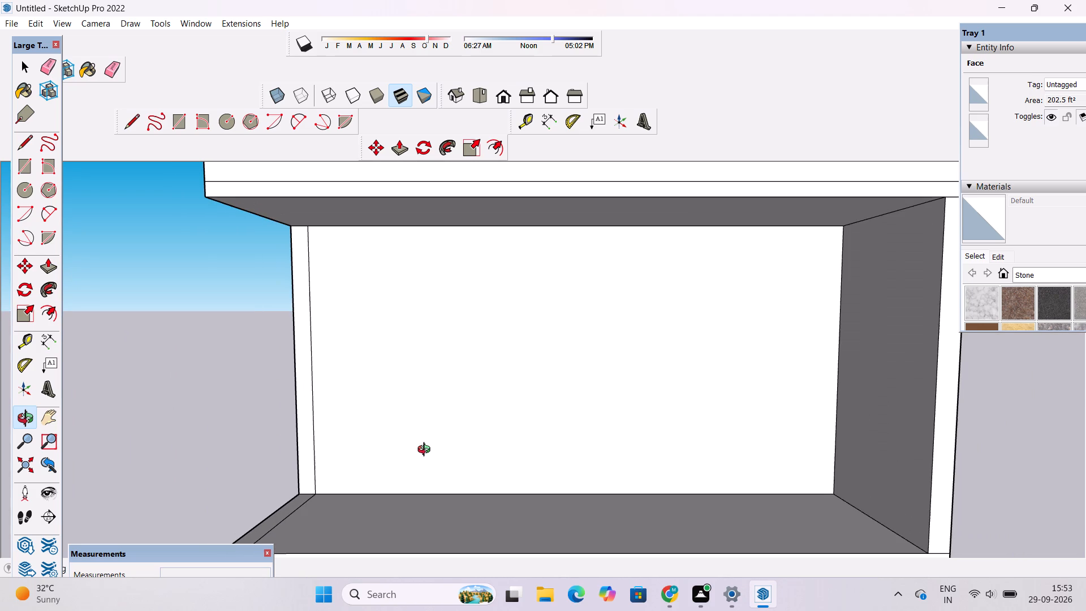
Examine how the open level lines up with the terrace level above and the open level beneath it.
left_click_drag(423, 449, 411, 407, "shift")
scroll(408, 394, "down", 3)
left_click_drag(420, 398, 432, 419, "shift")
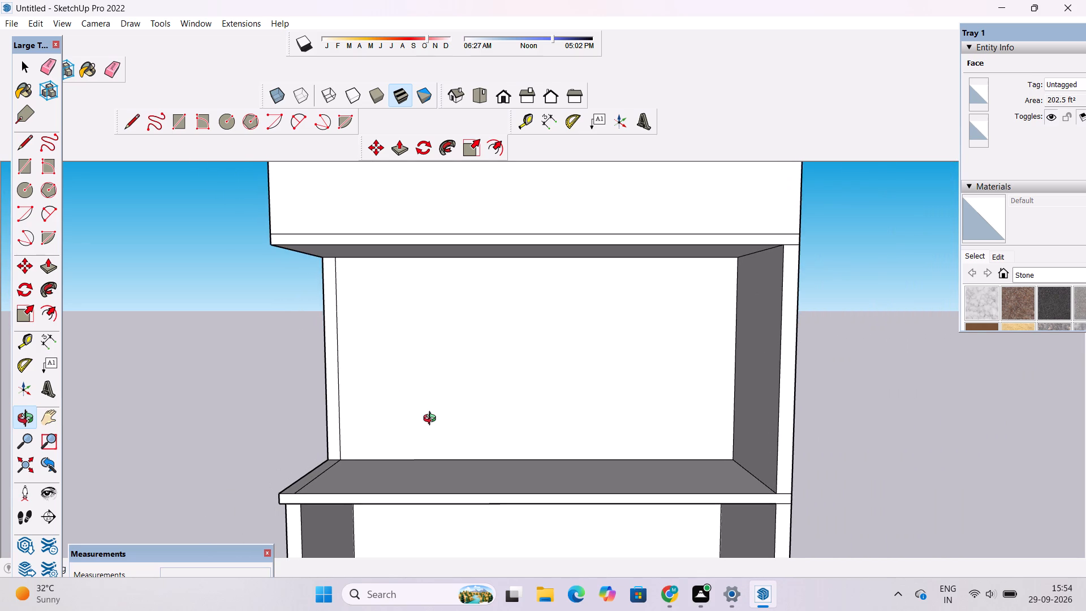
scroll(482, 404, "down", 1)
left_click_drag(480, 419, 507, 431, "shift")
left_click_drag(496, 468, 507, 483)
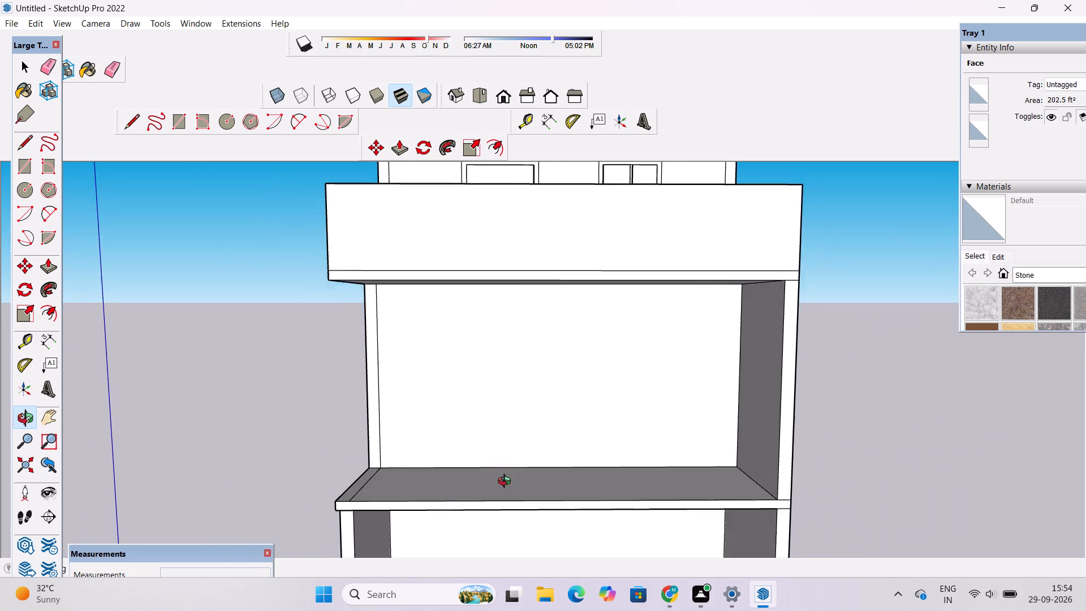
left_click_drag(507, 483, 506, 482)
scroll(437, 471, "up", 3)
double_click(458, 466)
scroll(447, 439, "down", 6)
left_click_drag(560, 407, 476, 427, "shift")
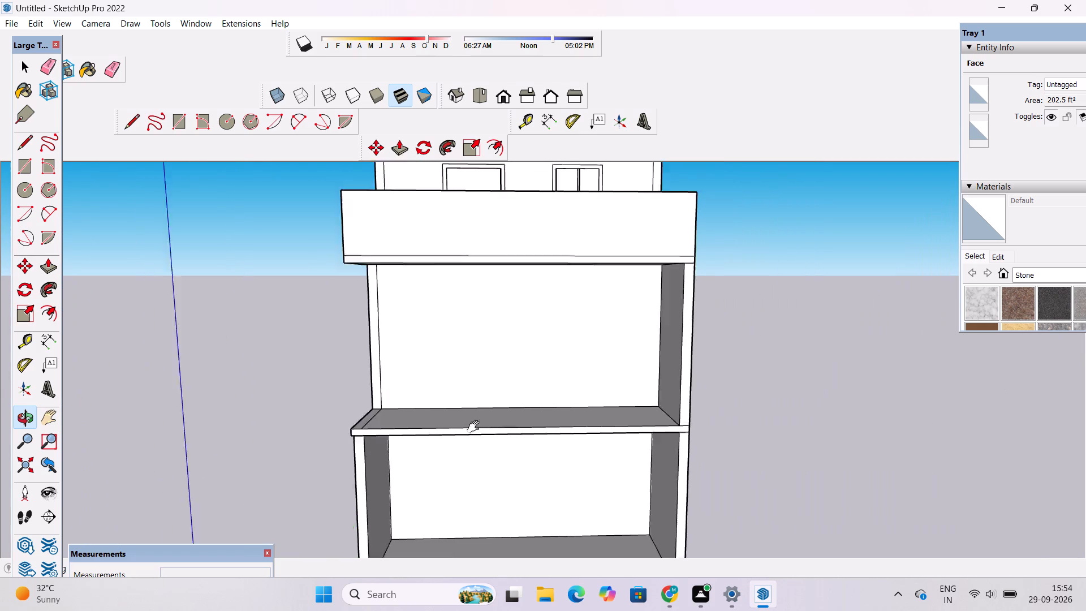
left_click_drag(476, 427, 374, 494, "shift")
left_click_drag(369, 493, 424, 480, "shift")
scroll(424, 476, "down", 4)
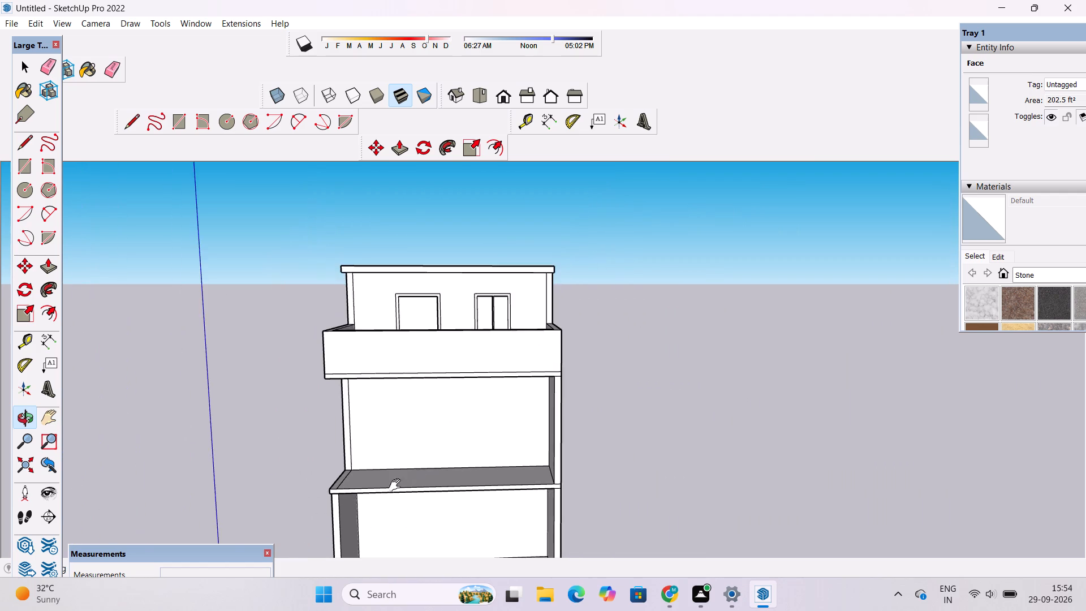
left_click_drag(395, 485, 404, 464, "shift")
left_click_drag(406, 470, 397, 482)
left_click_drag(385, 481, 403, 468, "shift")
left_click_drag(405, 468, 386, 477)
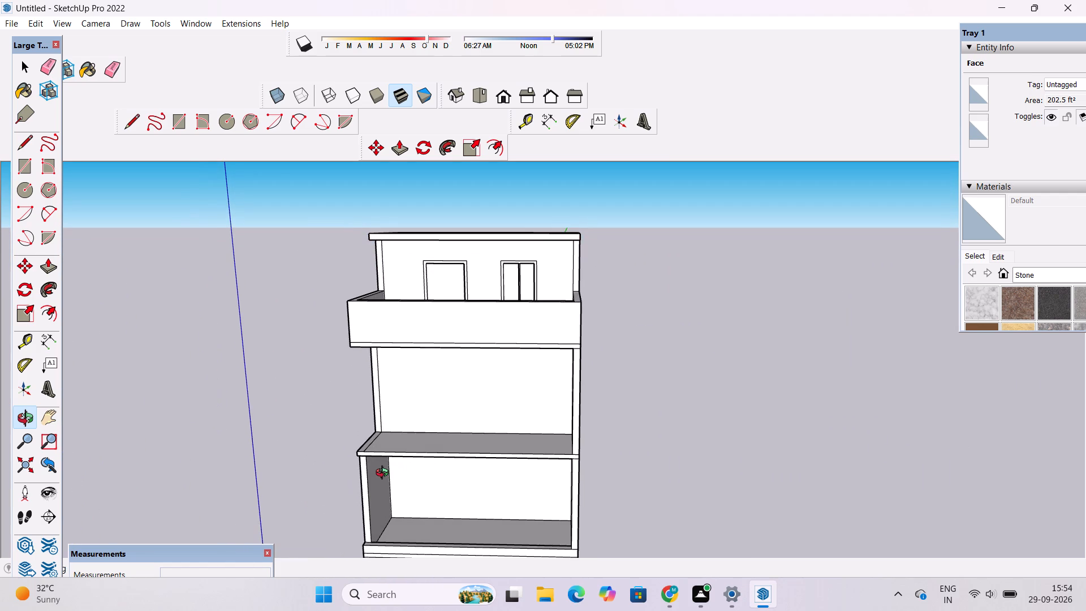
scroll(417, 457, "up", 1)
left_click_drag(439, 453, 429, 462)
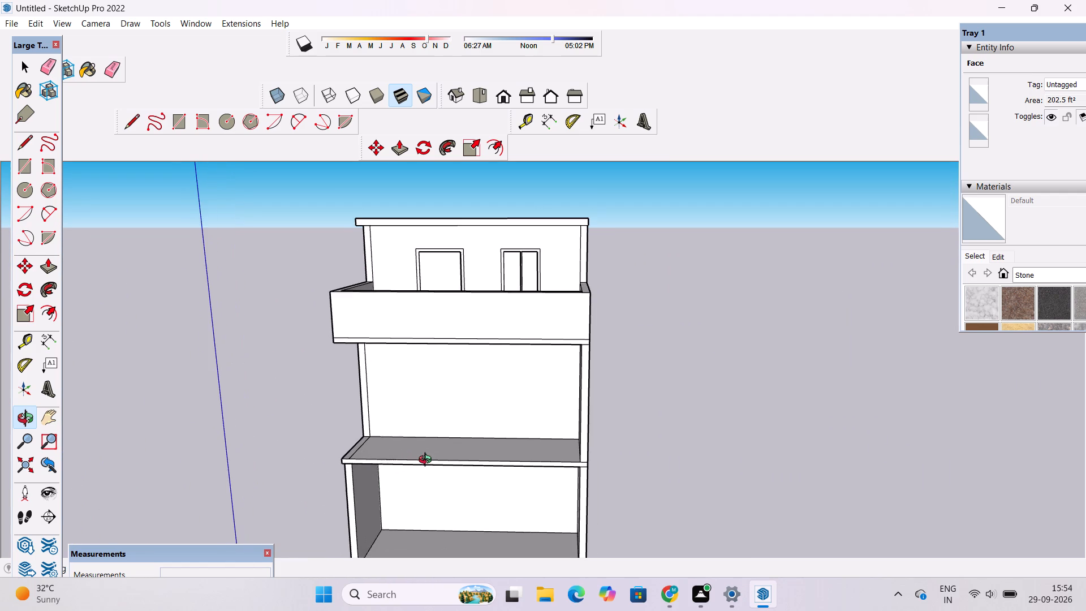
scroll(427, 461, "up", 1)
left_click_drag(447, 450, 452, 445)
scroll(425, 440, "up", 3)
left_click_drag(406, 448, 428, 432)
left_click_drag(428, 432, 454, 436, "shift")
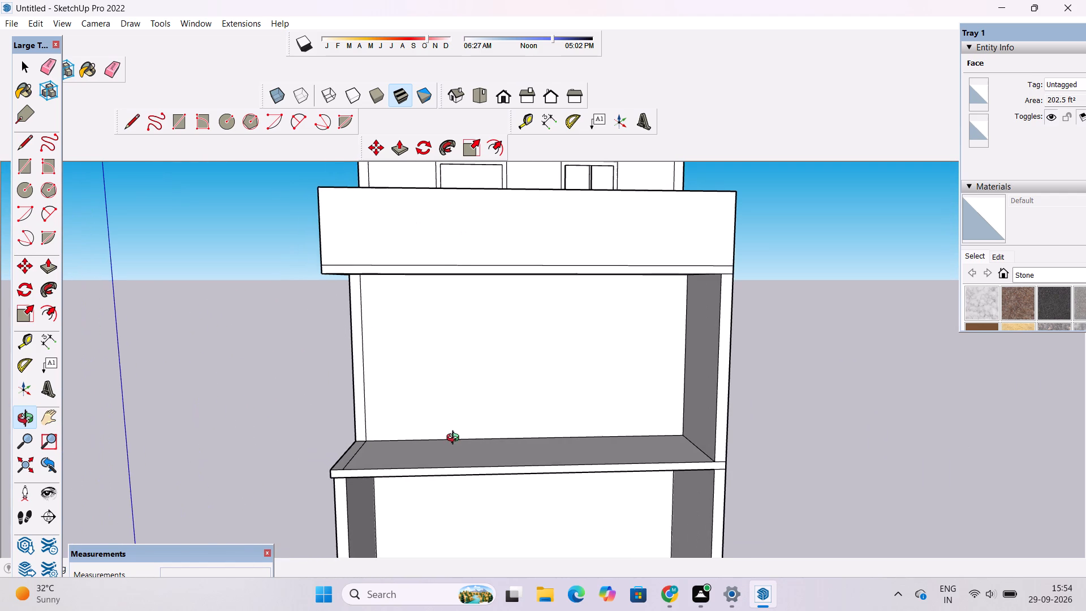
Draw a door rectangle about 18' 4" wide by 20' 3" high on the open level's rear wall, standing on the floor.
key("r")
scroll(436, 451, "down", 1)
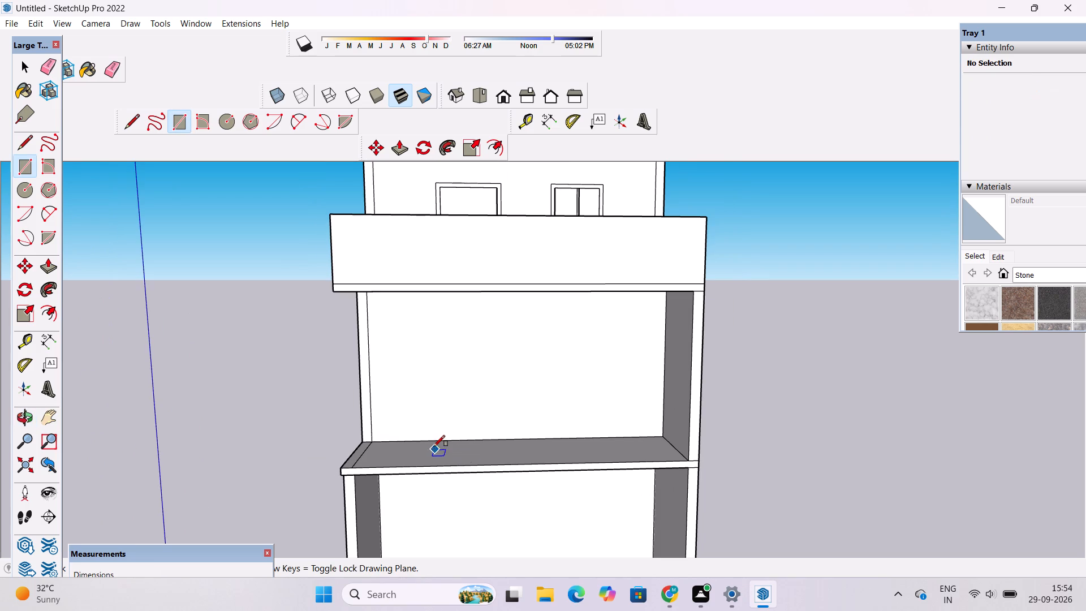
scroll(433, 444, "down", 3)
scroll(433, 441, "up", 3)
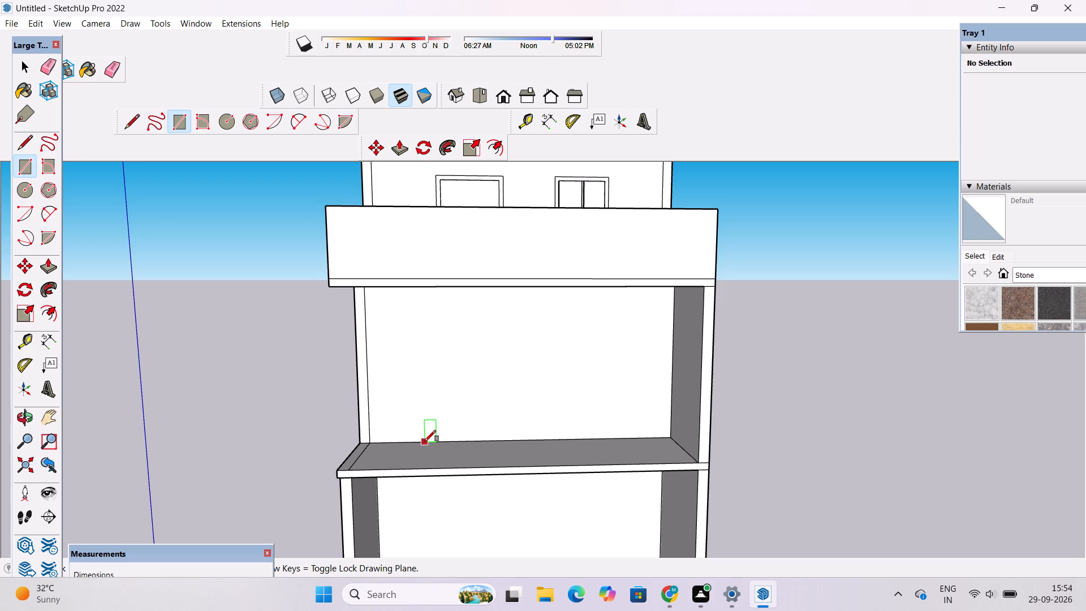
scroll(425, 441, "down", 1)
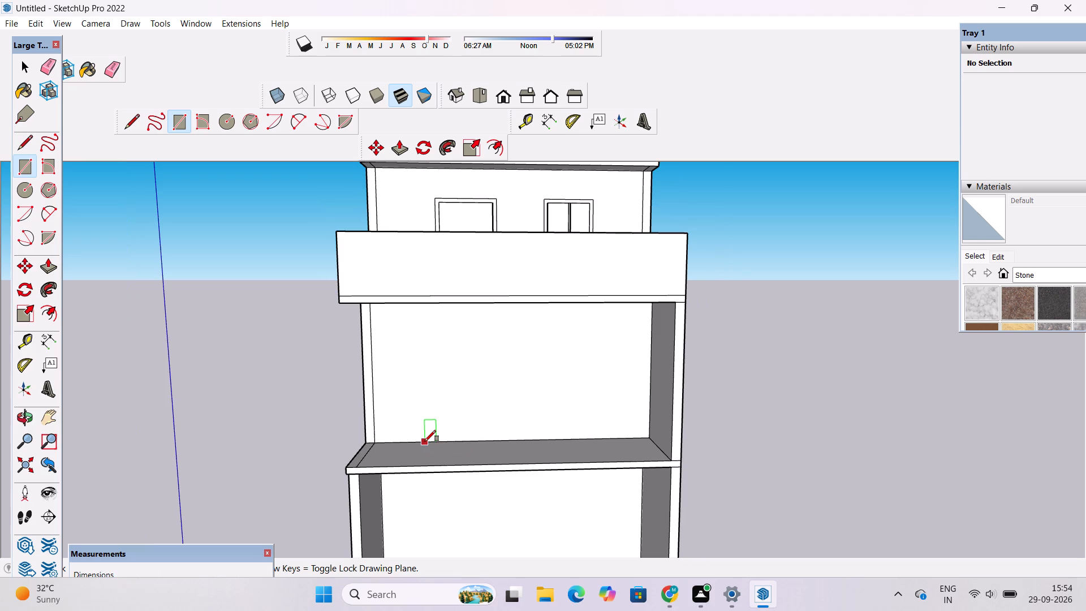
left_click(425, 441)
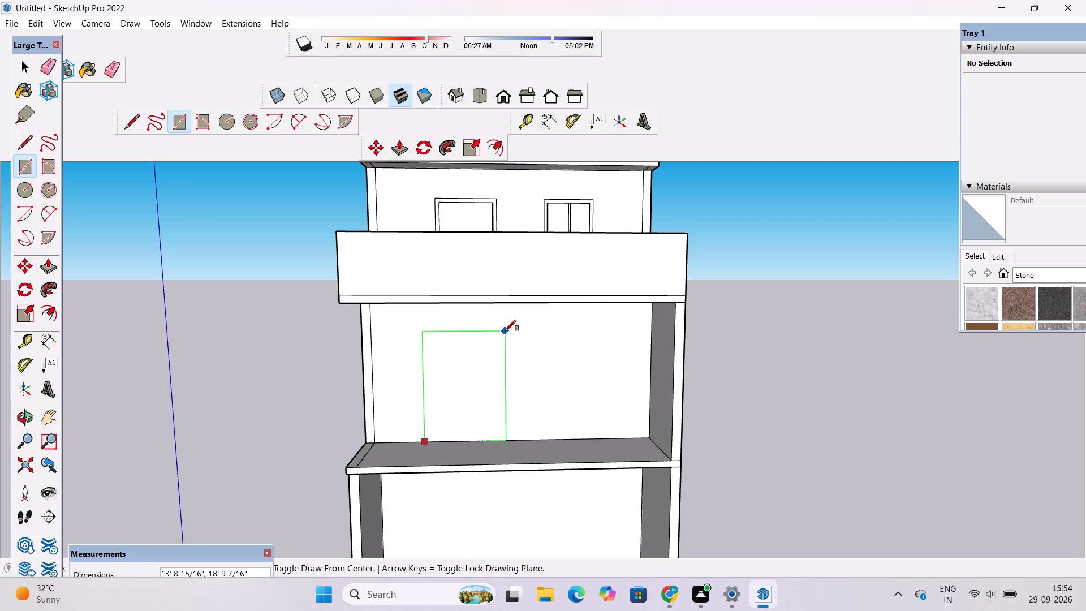
scroll(531, 333, "up", 1)
left_click(533, 321)
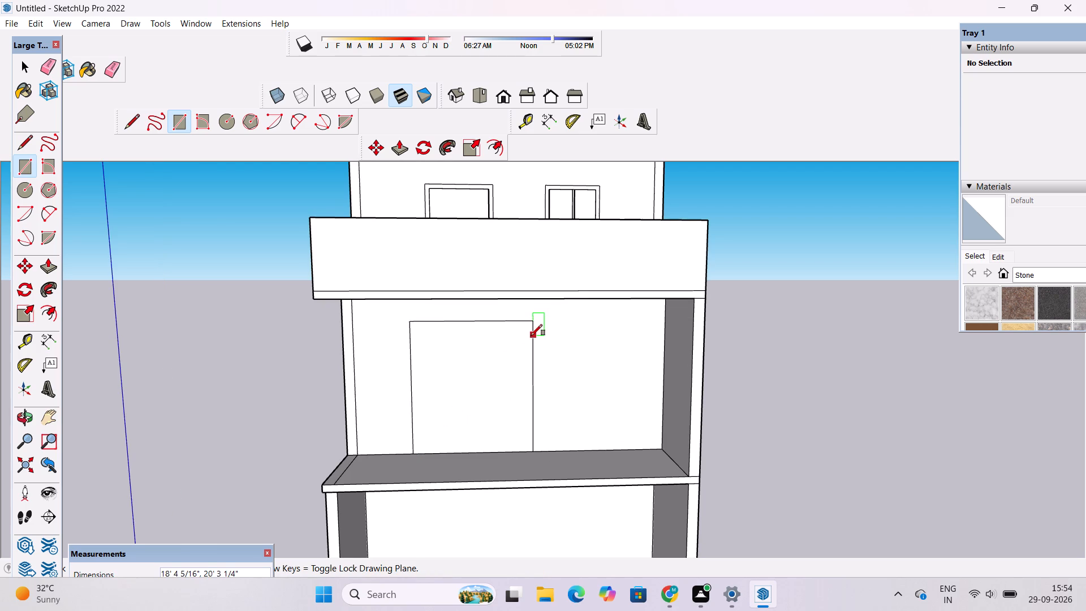
Offset the door rectangle's outline slightly inward to form a narrow frame border.
key("o")
key("f")
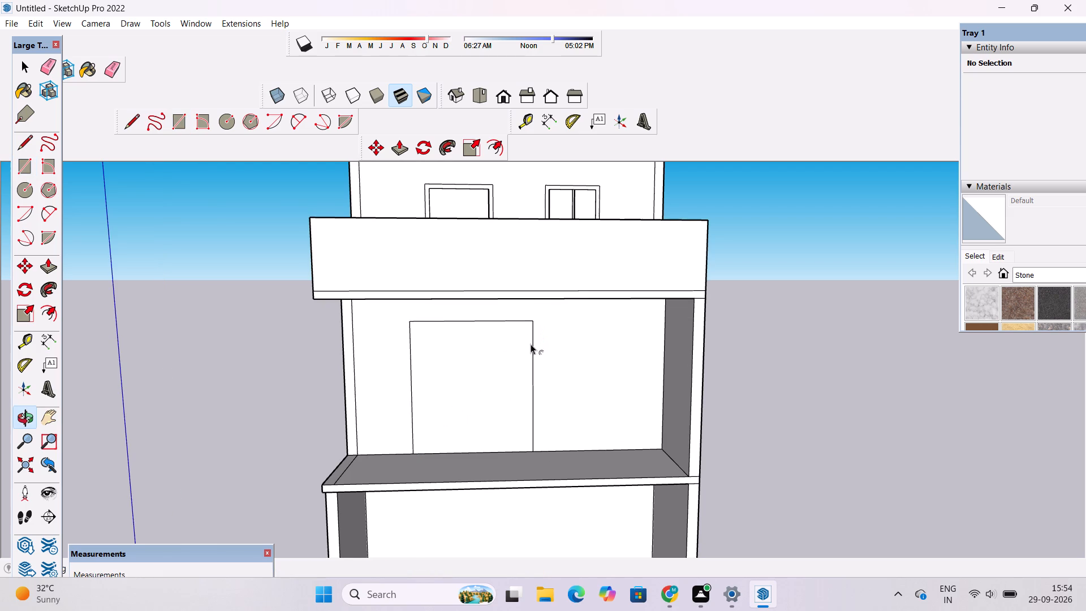
left_click(486, 330)
scroll(486, 334, "up", 1)
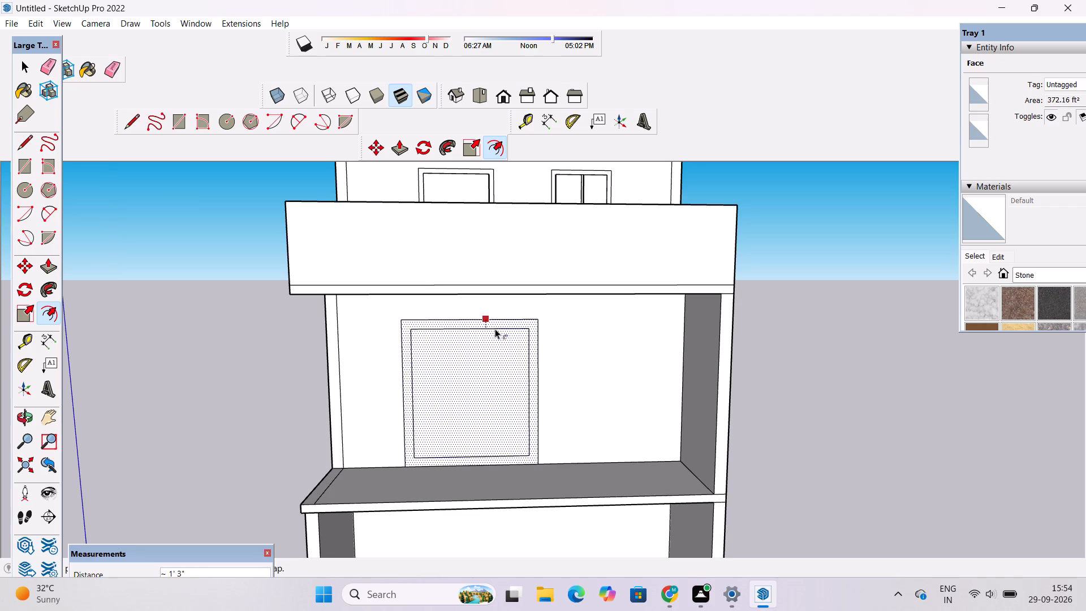
scroll(500, 324, "up", 2)
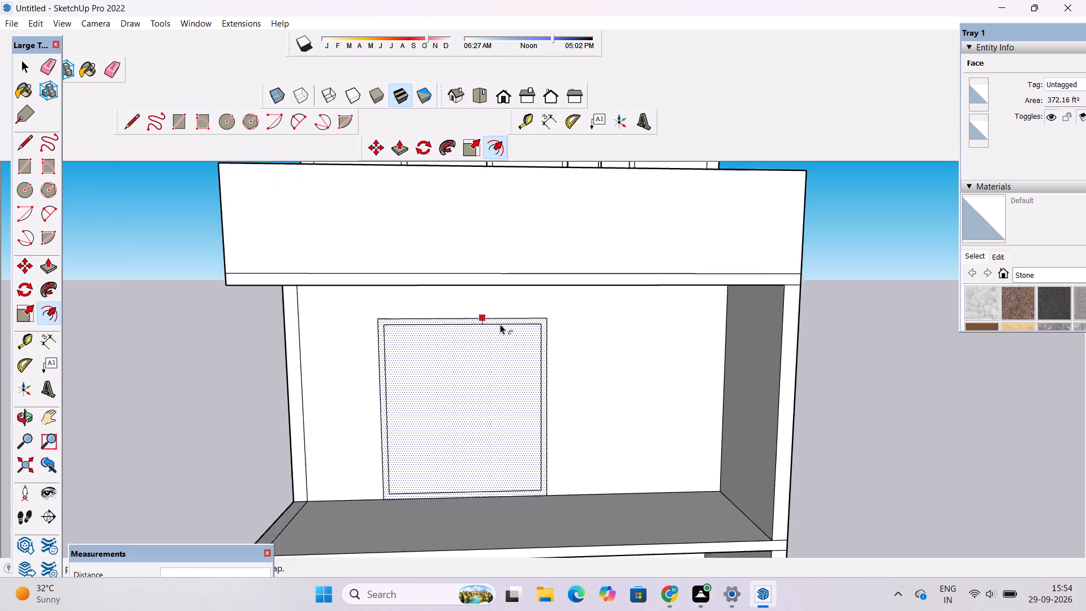
left_click(500, 324)
Examine the framed door outline on the open level's rear wall from nearer and farther away.
key("o")
scroll(500, 326, "down", 3)
left_click_drag(473, 364, 482, 334, "shift")
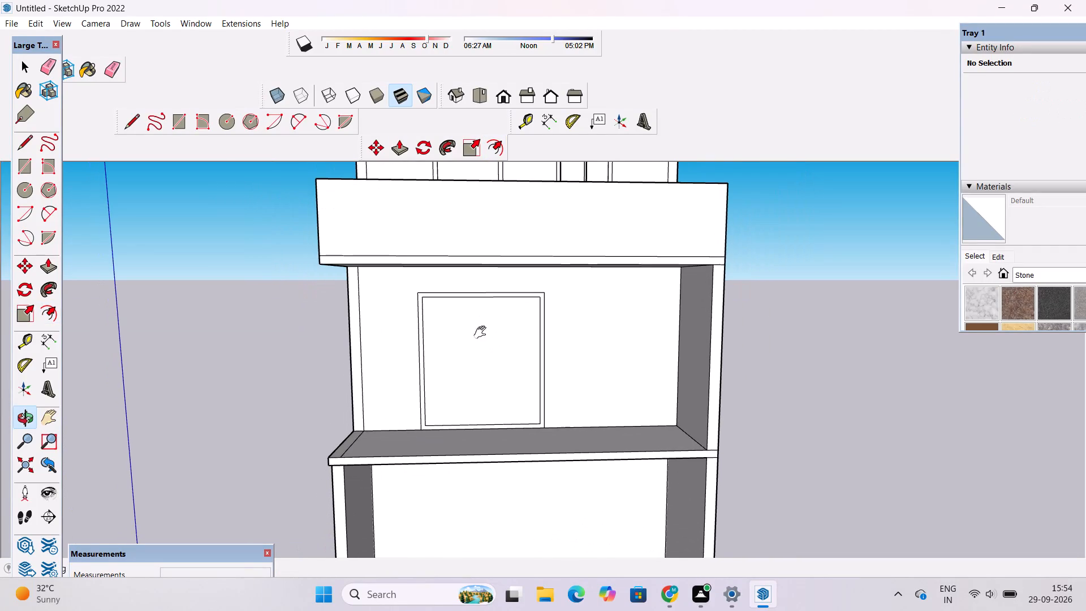
left_click_drag(484, 354, 472, 356)
scroll(463, 357, "up", 1)
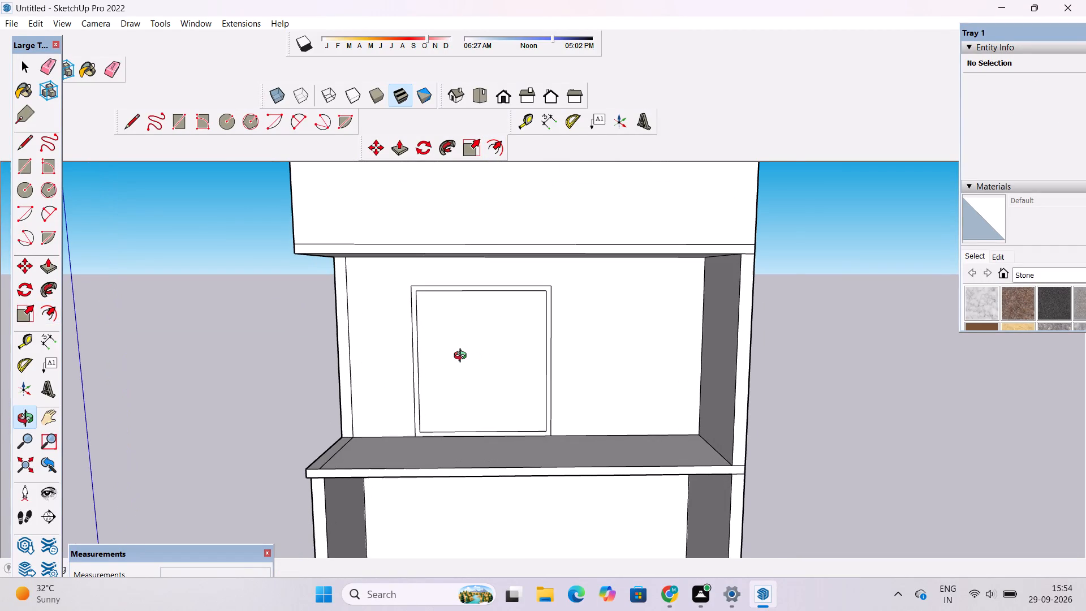
scroll(463, 357, "up", 1)
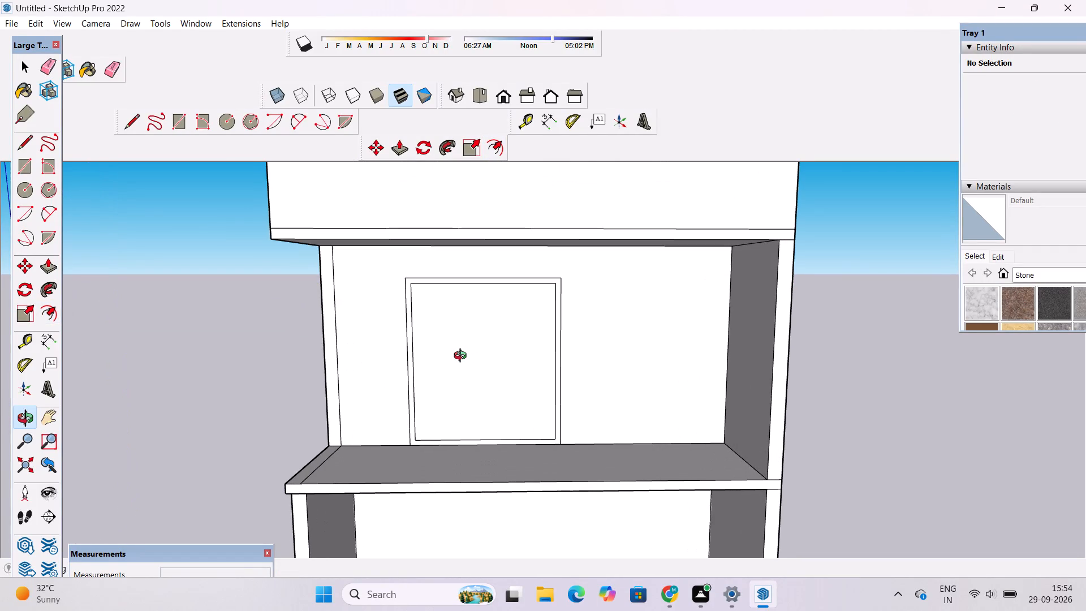
scroll(463, 357, "down", 2)
left_click_drag(458, 366, 443, 344, "shift")
scroll(435, 341, "up", 1)
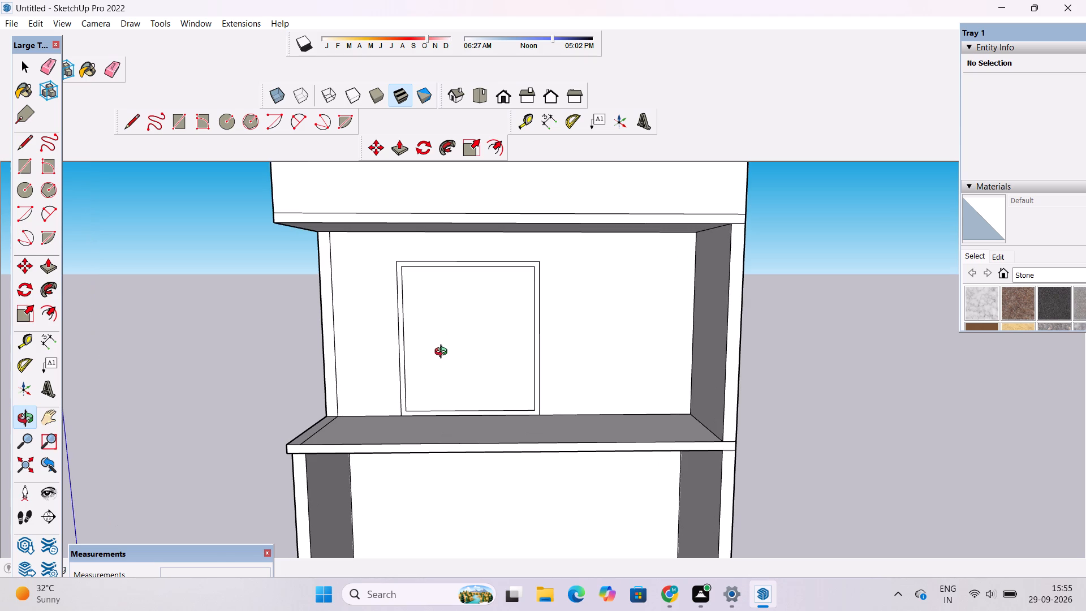
scroll(446, 349, "up", 2)
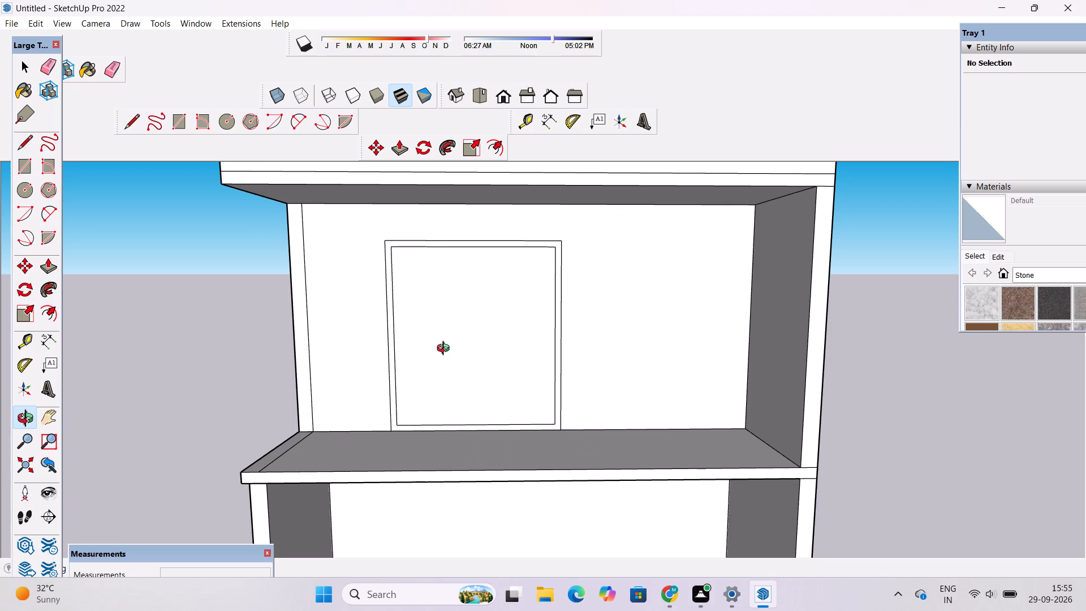
scroll(460, 391, "down", 3)
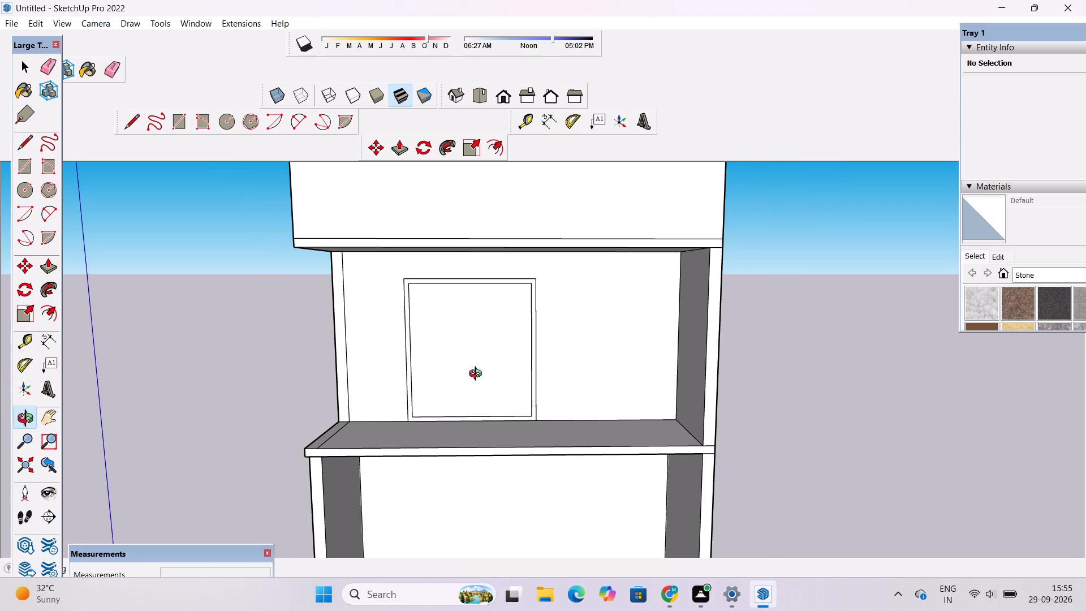
left_click(478, 375)
scroll(477, 378, "down", 1)
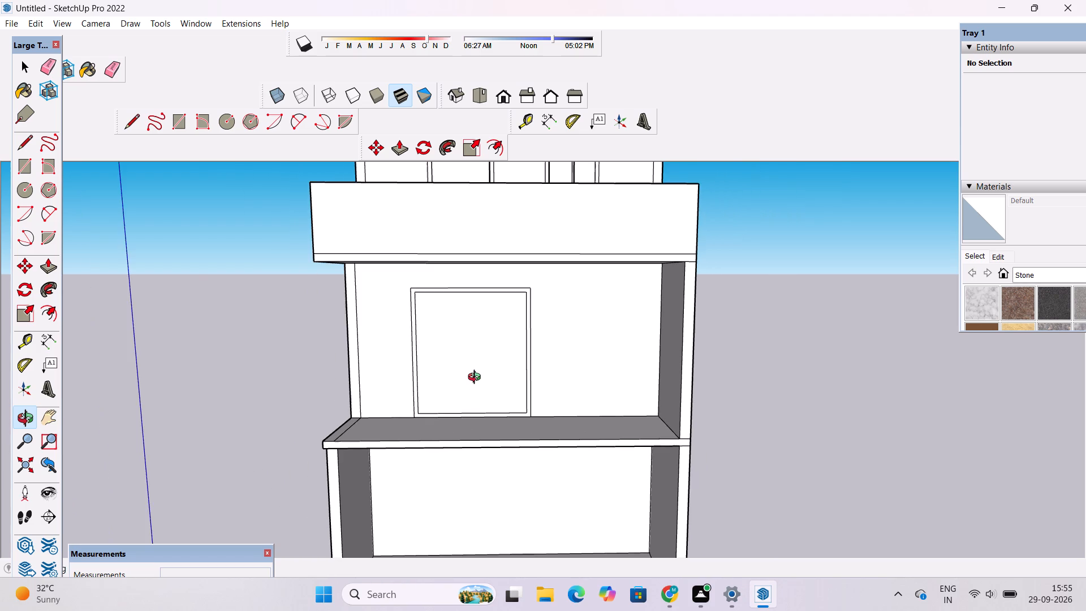
scroll(477, 378, "down", 2)
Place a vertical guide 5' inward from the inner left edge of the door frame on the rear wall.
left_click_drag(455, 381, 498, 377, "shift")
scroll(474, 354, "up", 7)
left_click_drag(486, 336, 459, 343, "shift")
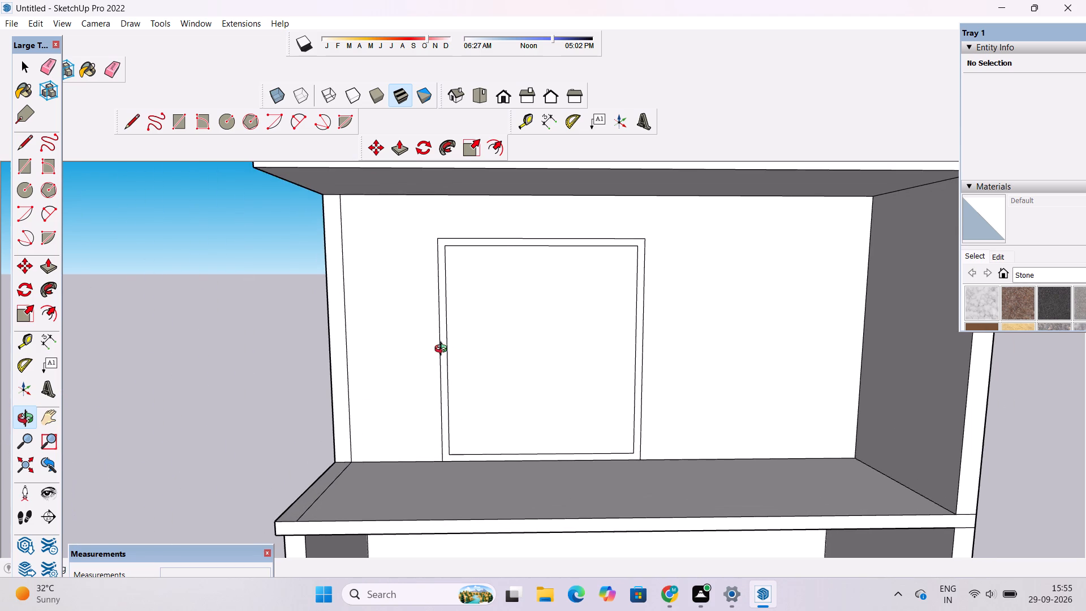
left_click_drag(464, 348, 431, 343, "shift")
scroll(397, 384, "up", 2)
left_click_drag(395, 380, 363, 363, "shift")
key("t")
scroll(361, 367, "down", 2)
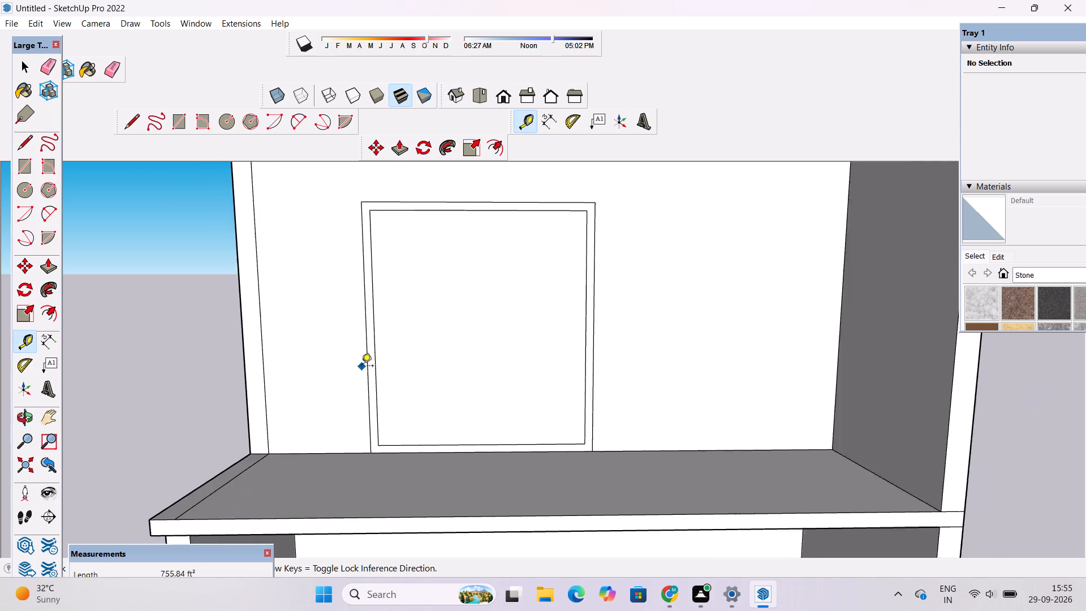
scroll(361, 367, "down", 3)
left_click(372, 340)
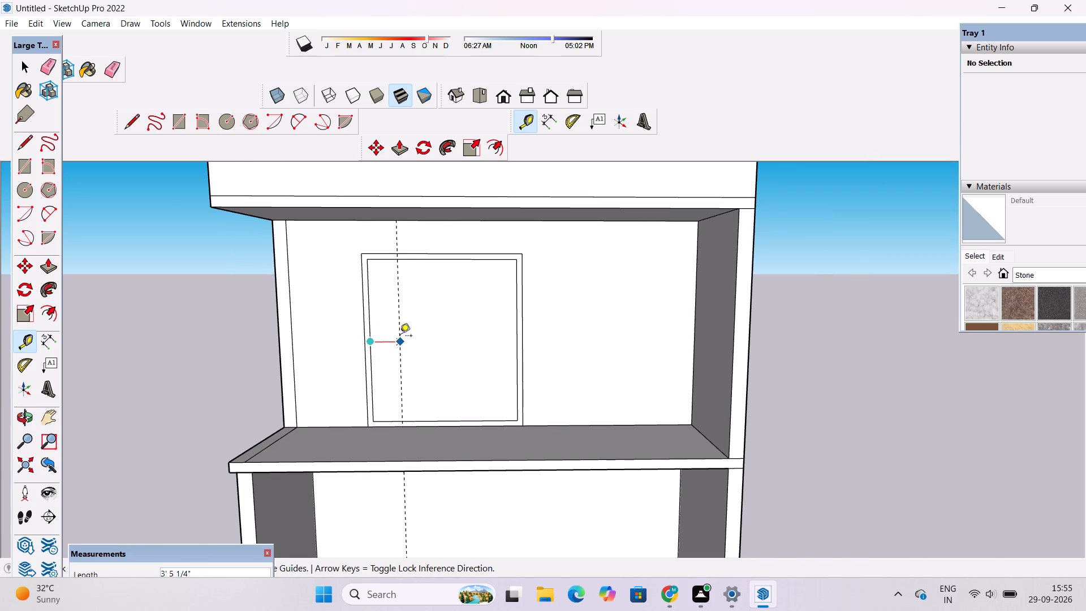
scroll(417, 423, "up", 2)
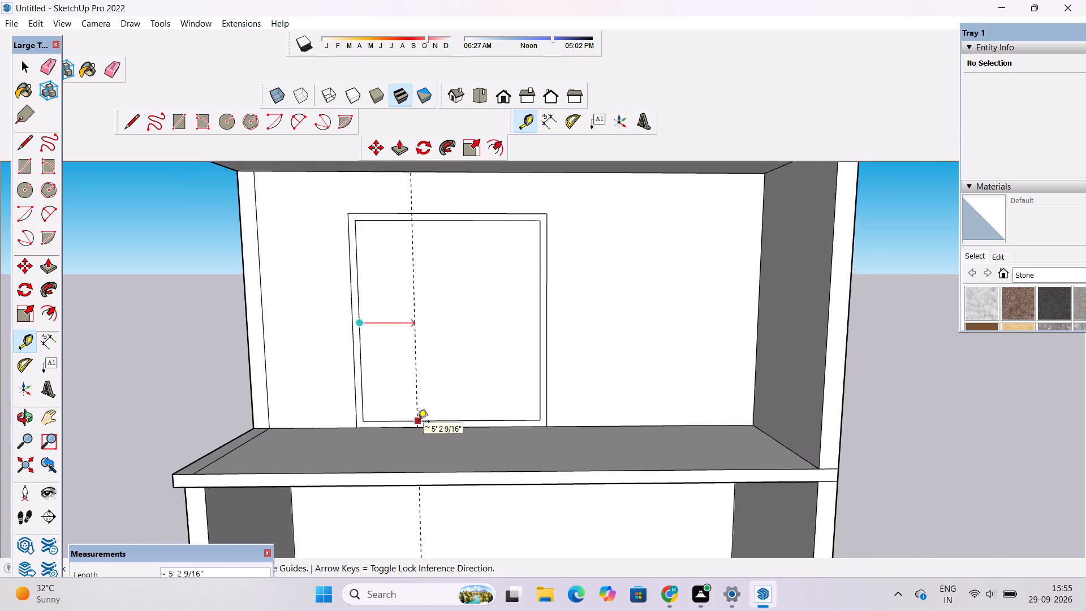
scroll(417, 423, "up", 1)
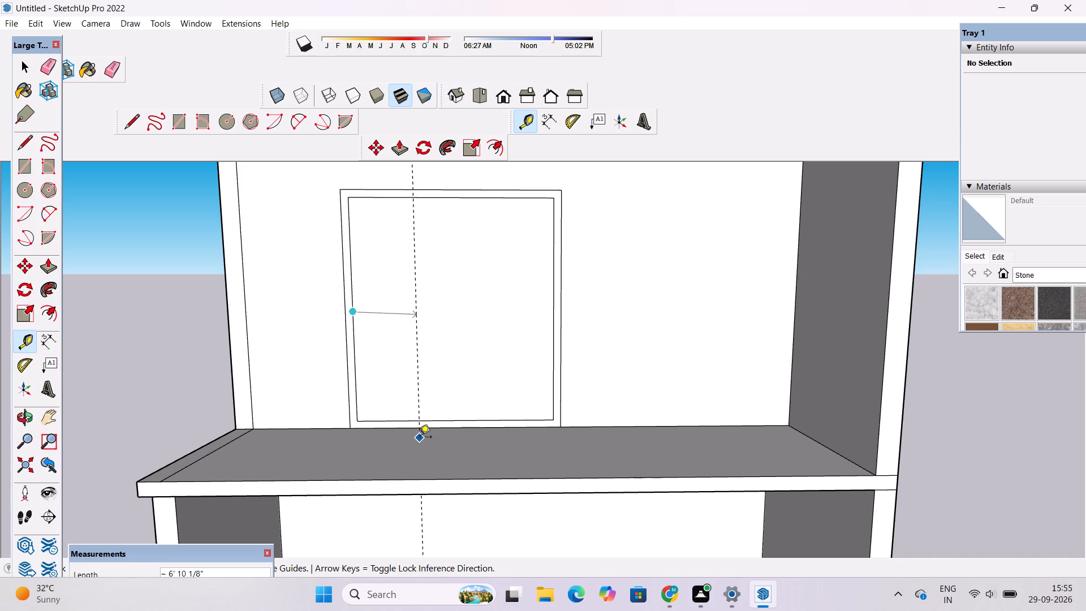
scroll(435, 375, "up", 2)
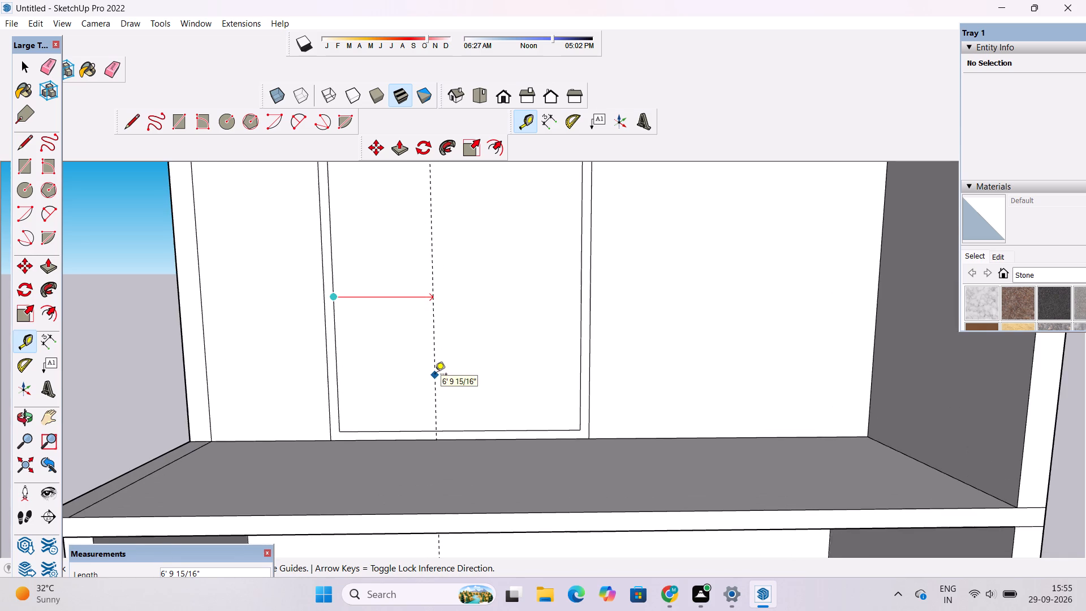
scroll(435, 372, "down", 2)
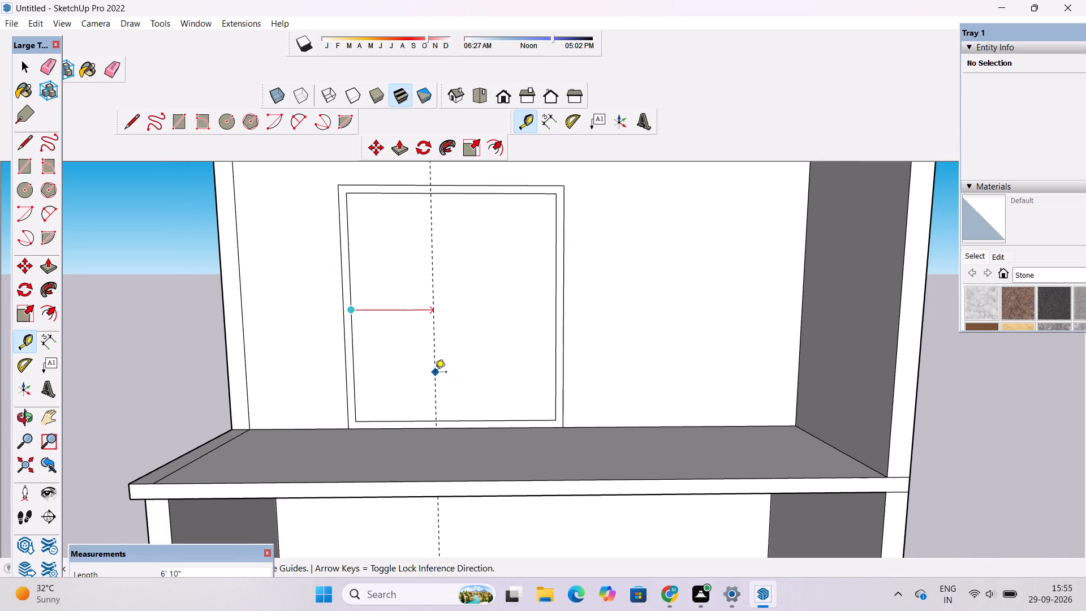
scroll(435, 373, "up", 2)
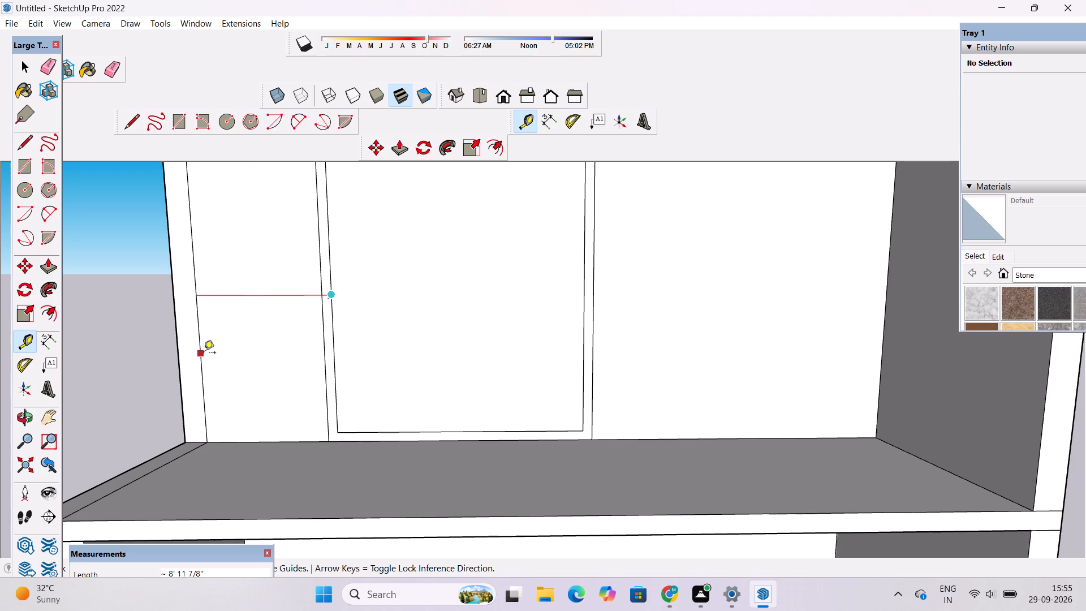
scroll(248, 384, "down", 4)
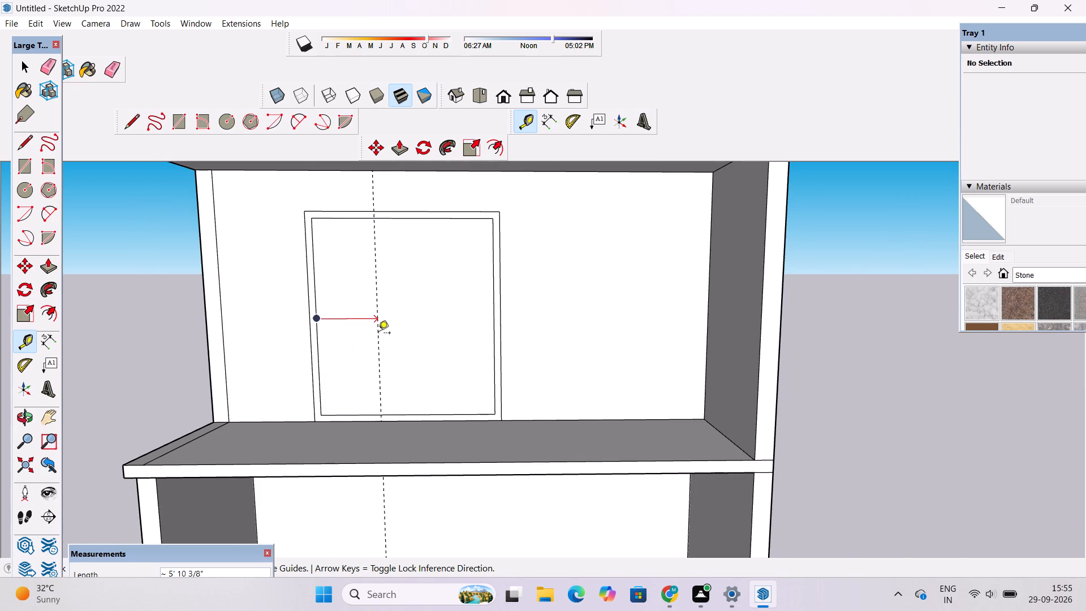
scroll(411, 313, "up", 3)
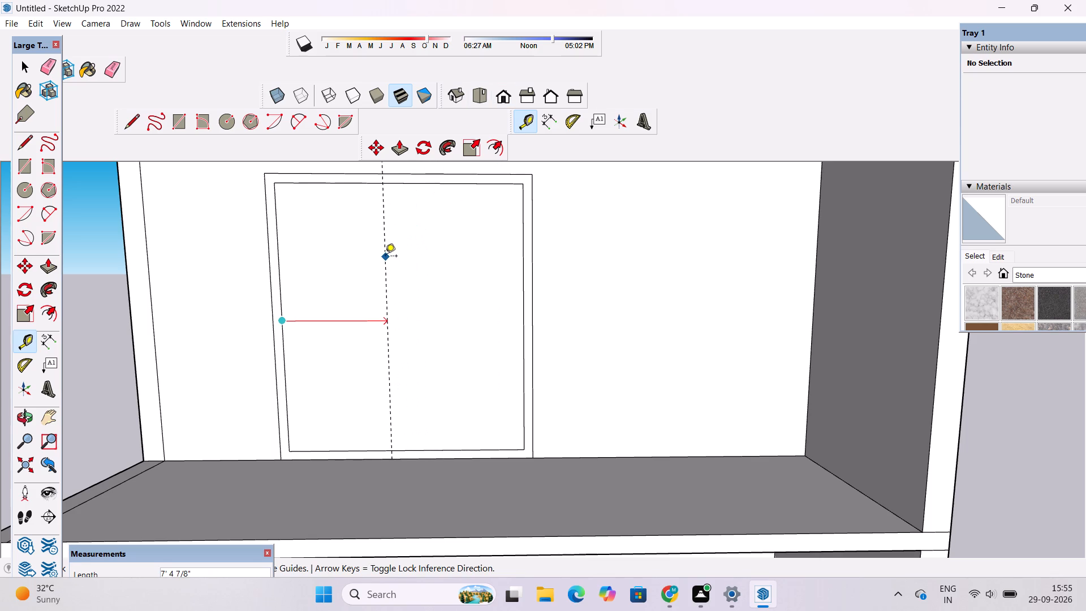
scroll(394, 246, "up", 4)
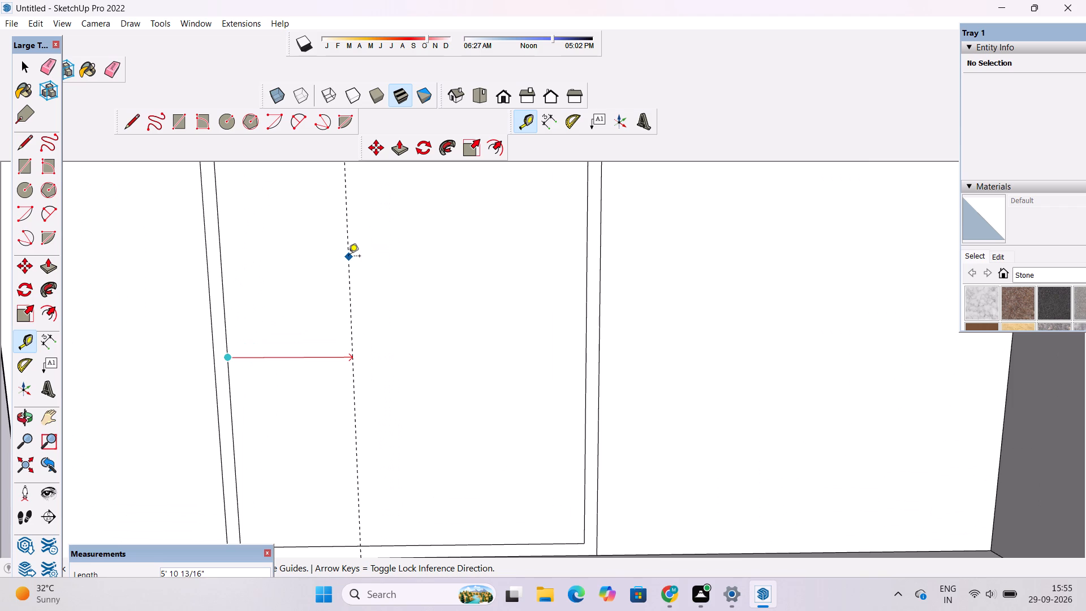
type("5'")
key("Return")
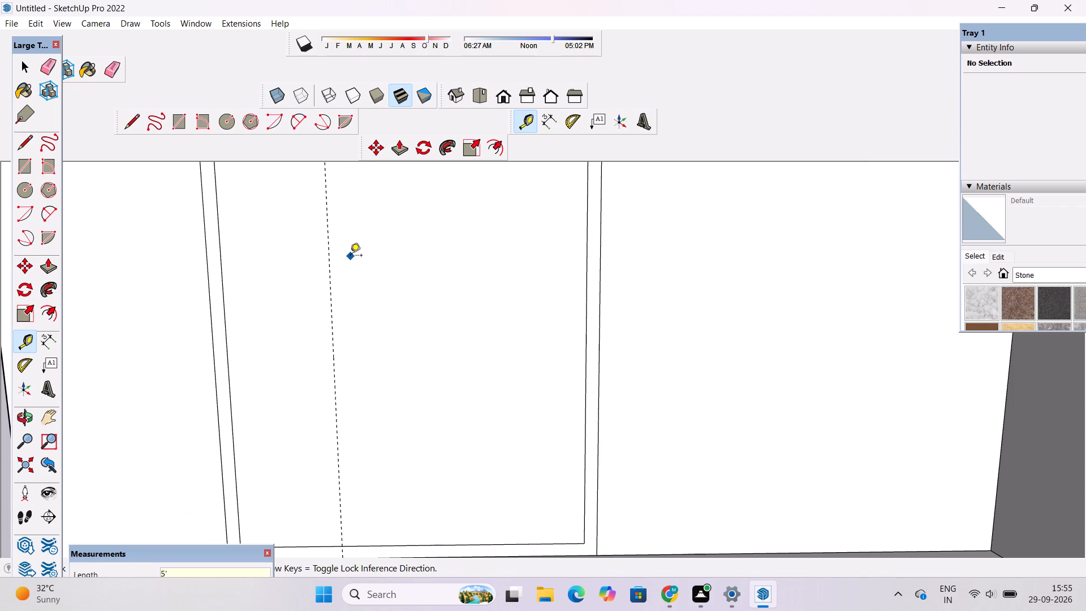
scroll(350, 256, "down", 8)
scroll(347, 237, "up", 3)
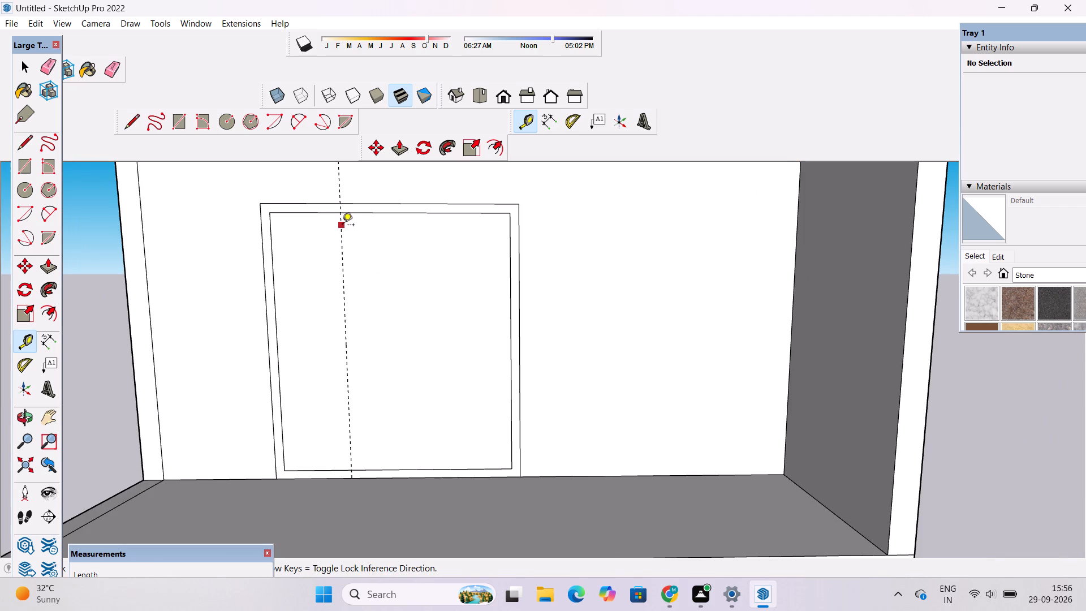
Undo the guide and the door's inner frame offset, keeping only the plain door rectangle on the rear wall.
key("ctrl+z")
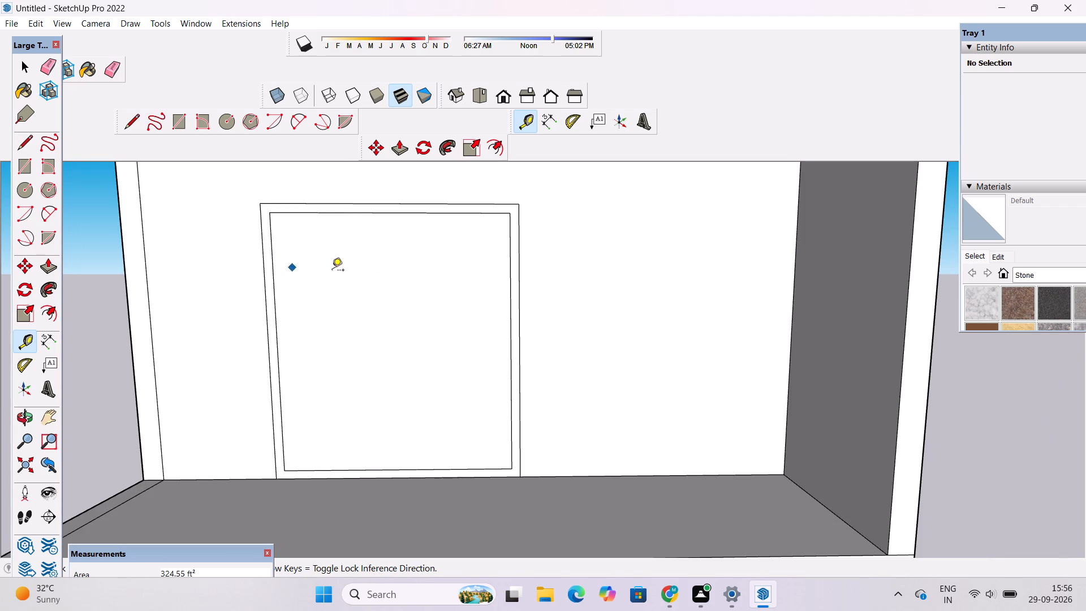
key("space")
key("ctrl+z")
scroll(462, 277, "down", 3)
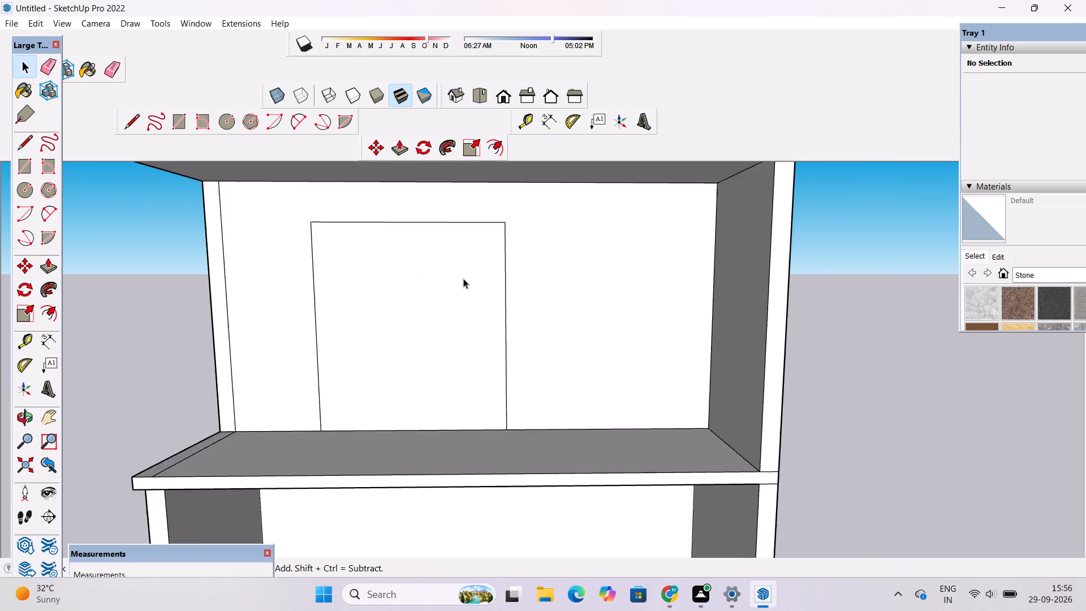
scroll(463, 278, "down", 1)
key("ctrl+z")
scroll(423, 272, "up", 1)
key("r")
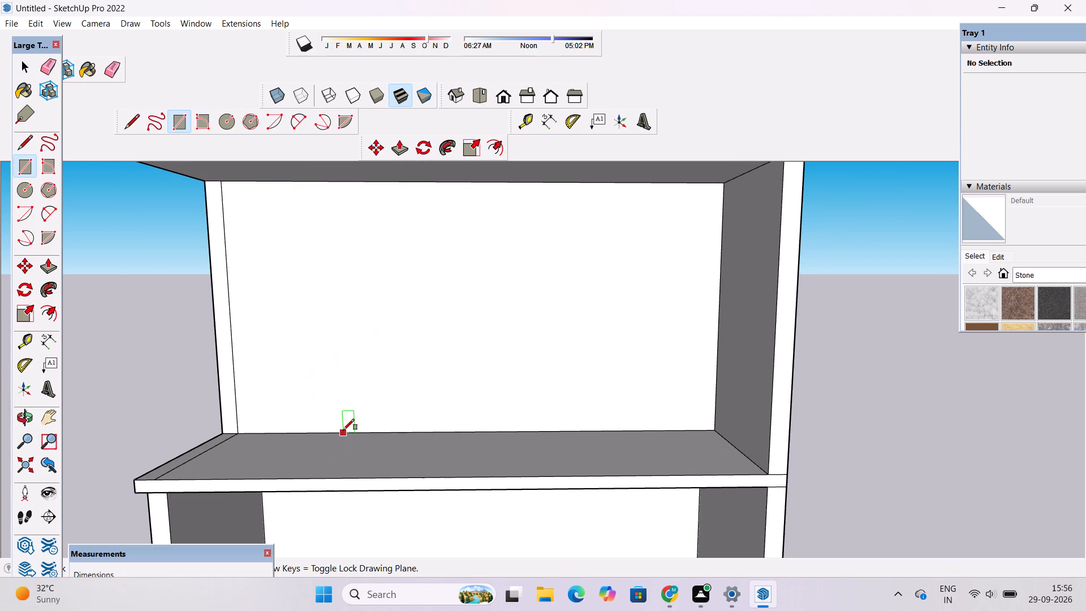
key("ctrl+y")
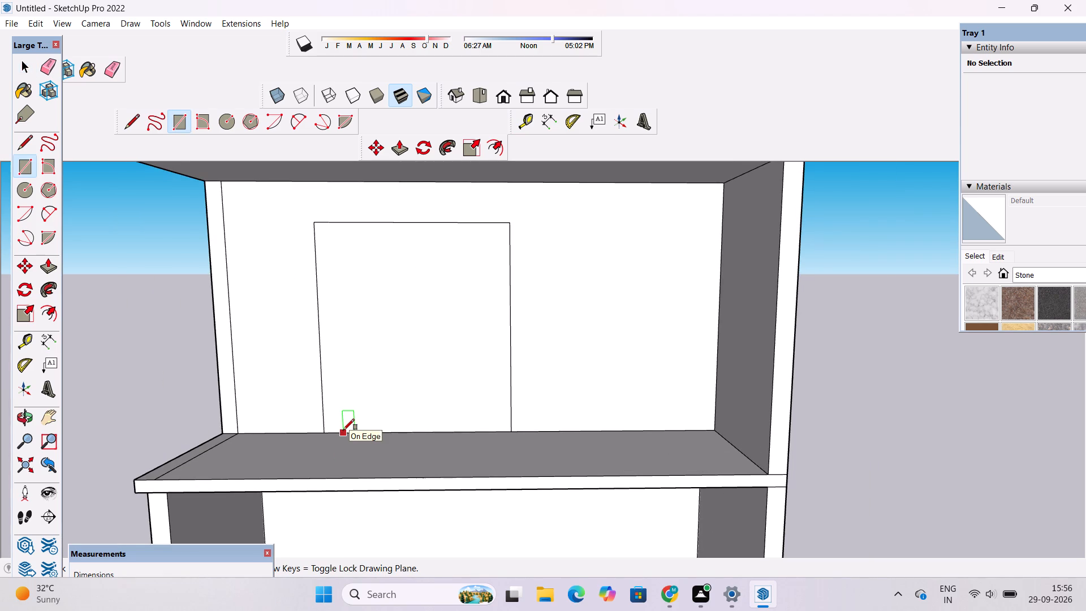
Move the door rectangle's left vertical edge outward about 2' 5" along the red axis to widen the door.
scroll(438, 416, "down", 4)
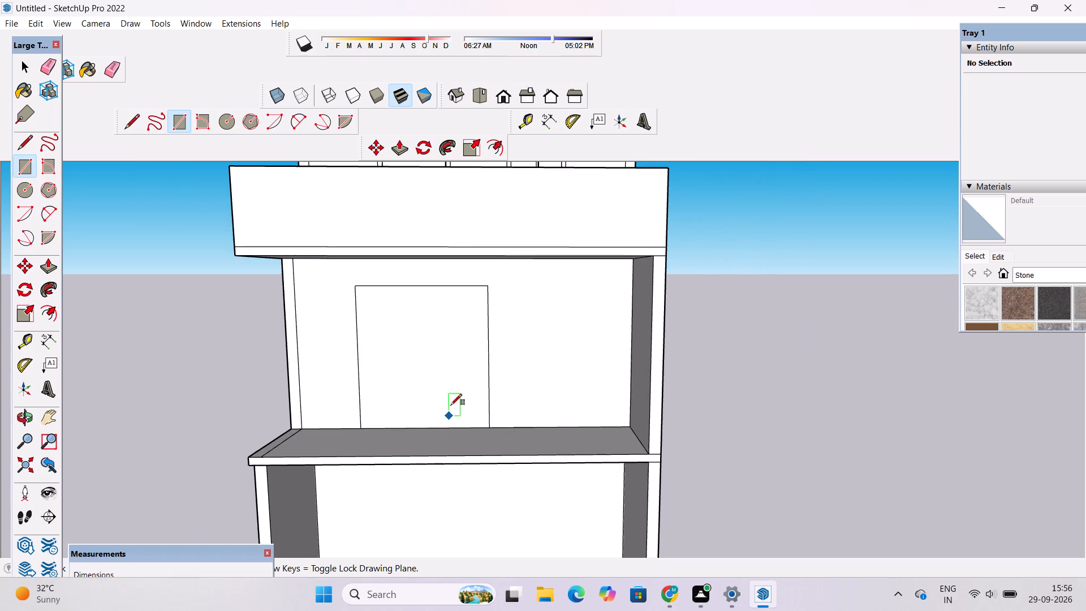
scroll(443, 380, "up", 4)
key("space")
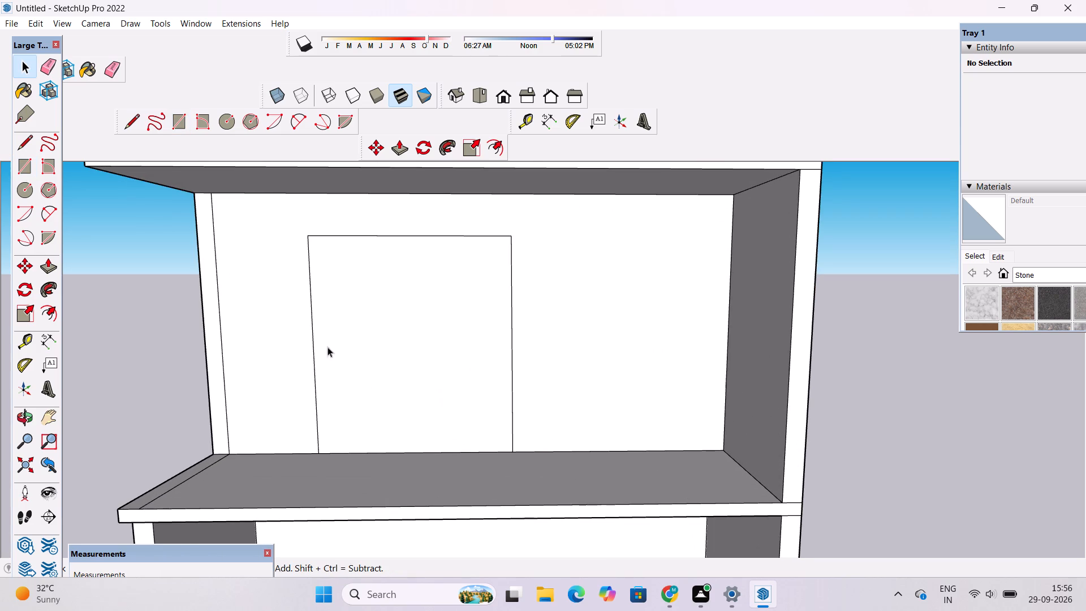
left_click(311, 329)
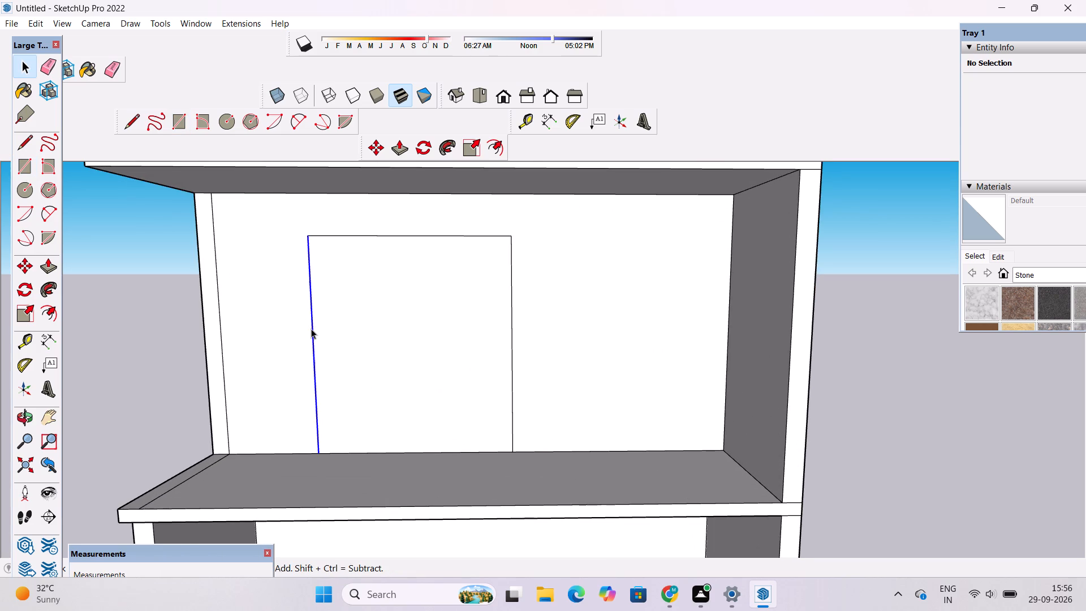
key("m")
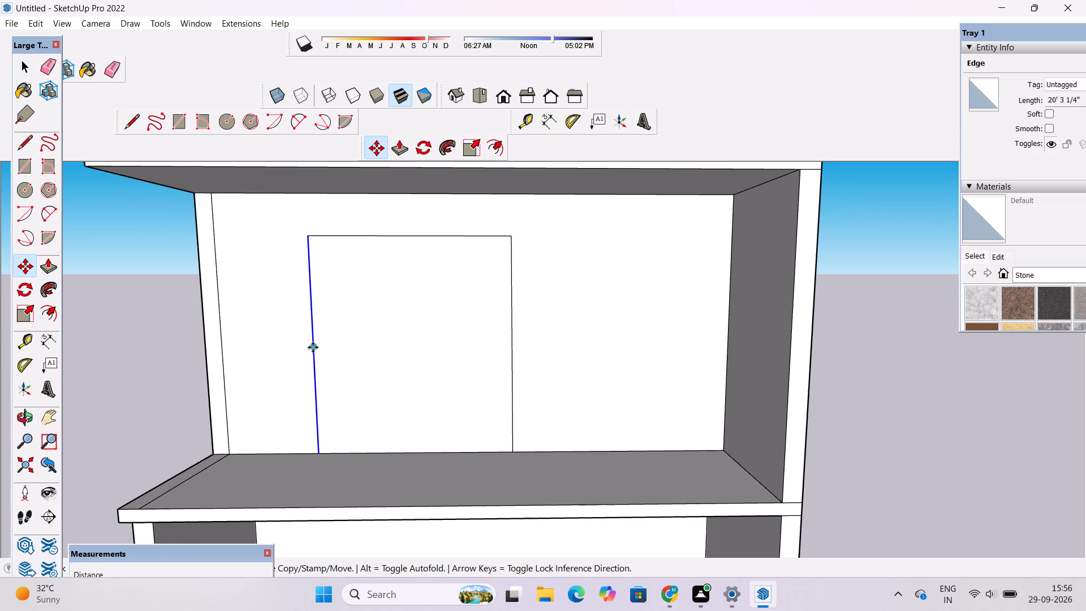
left_click(312, 348)
scroll(298, 350, "up", 4)
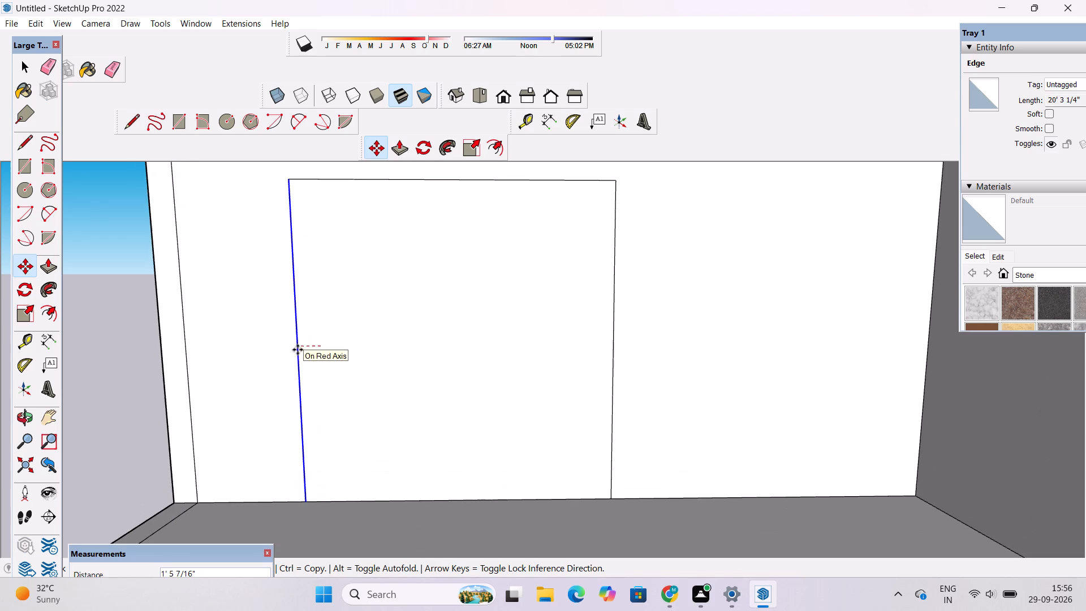
scroll(292, 348, "down", 1)
left_click(282, 347)
key("space")
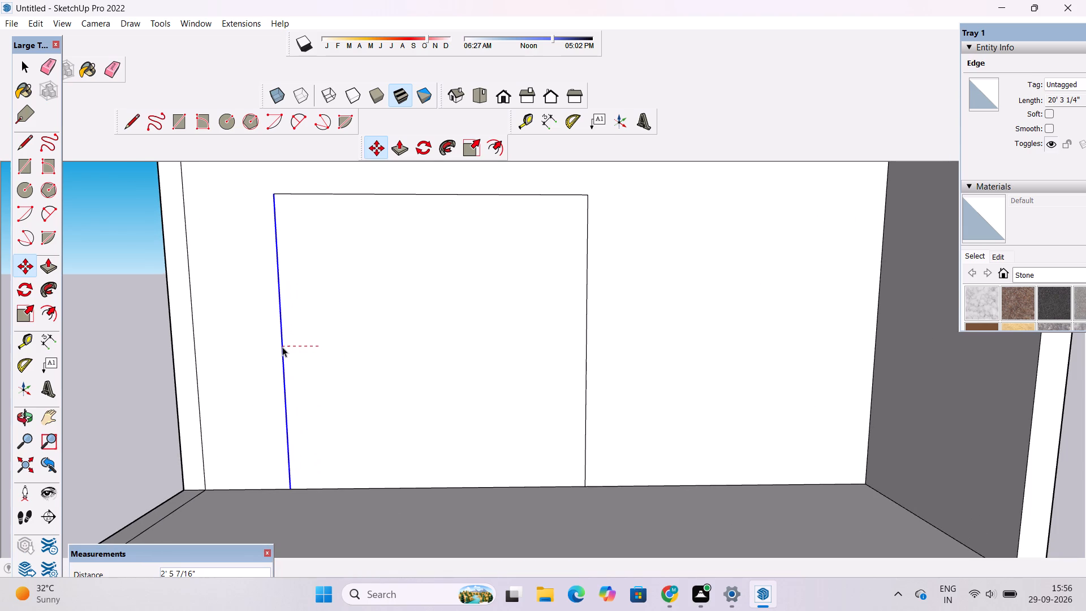
left_click(118, 325)
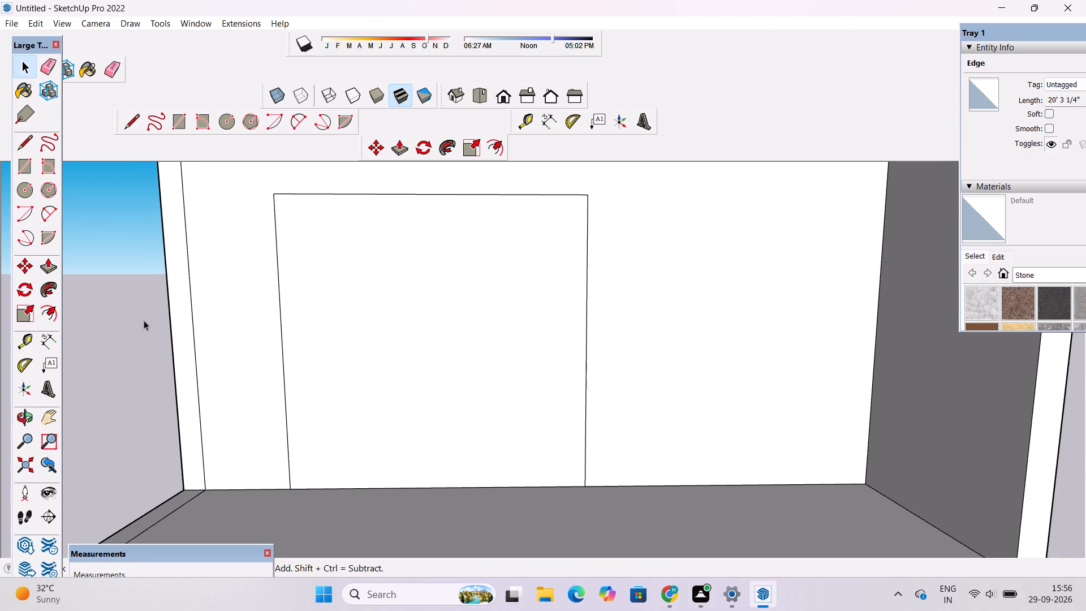
Offset the widened door rectangle's outline inward about 10" to form the frame border.
key("o")
key("f")
scroll(210, 337, "down", 4)
left_click(361, 244)
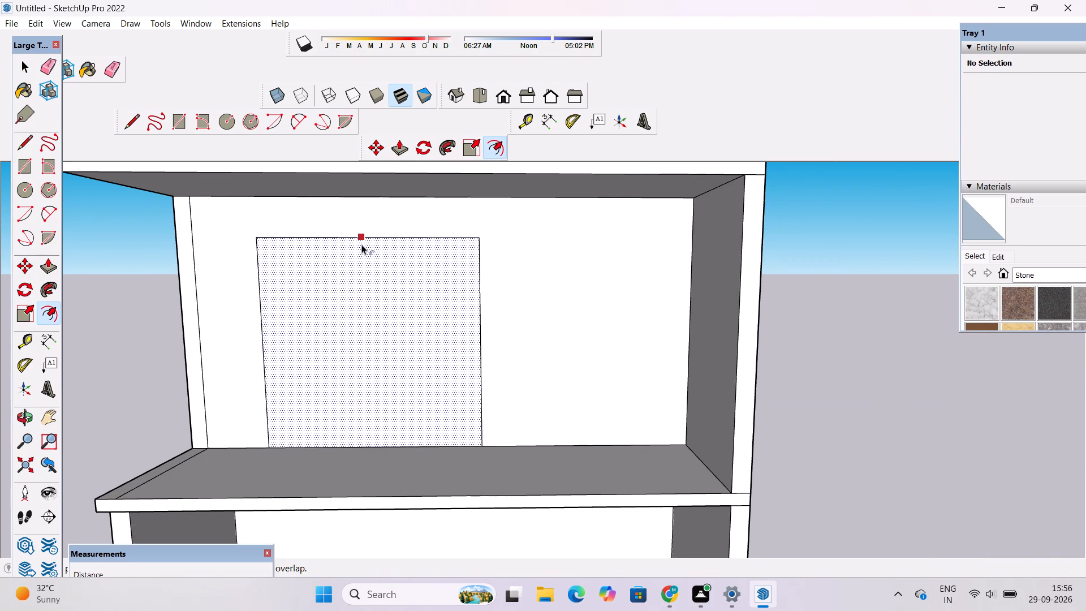
scroll(362, 248, "up", 1)
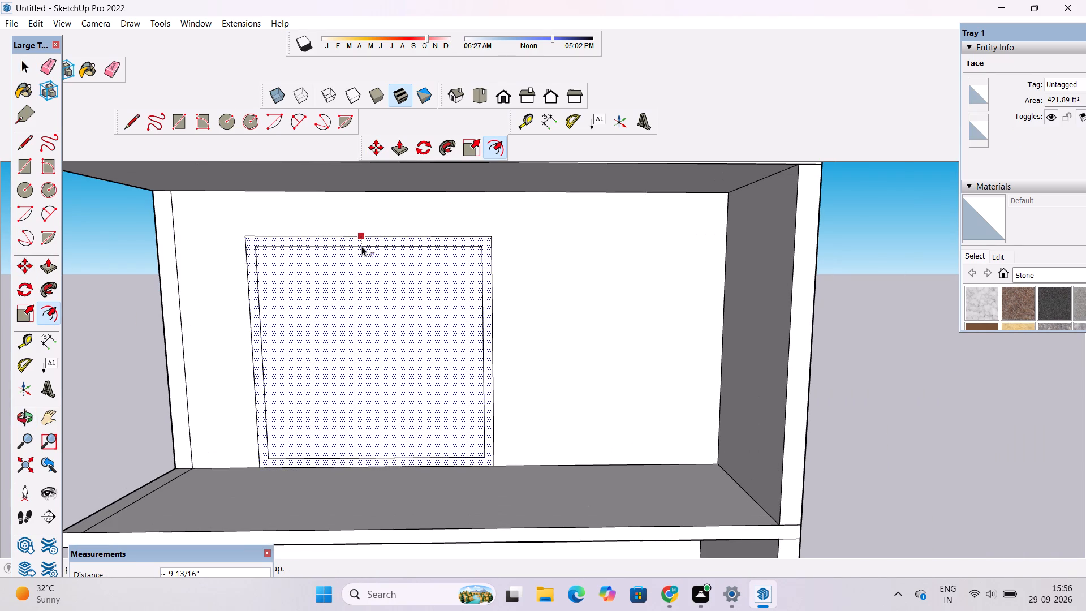
left_click(361, 246)
key("space")
Examine the widened, framed door on the open level's rear wall from several angles and distances.
key("o")
scroll(363, 248, "down", 2)
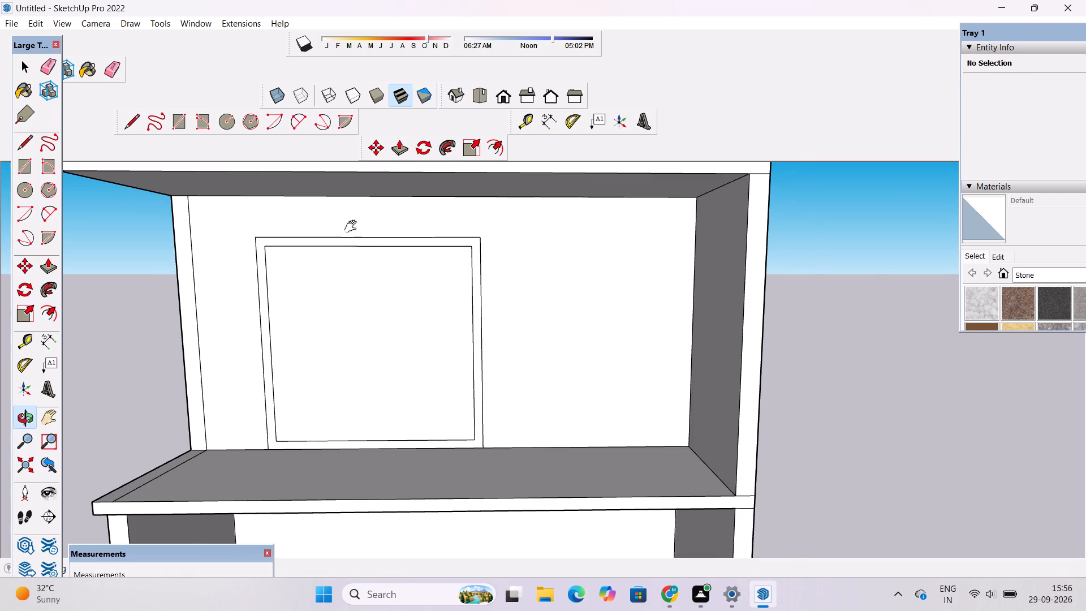
left_click_drag(354, 227, 431, 250, "shift")
scroll(415, 343, "up", 2)
left_click_drag(403, 344, 363, 272, "shift")
scroll(363, 272, "down", 1)
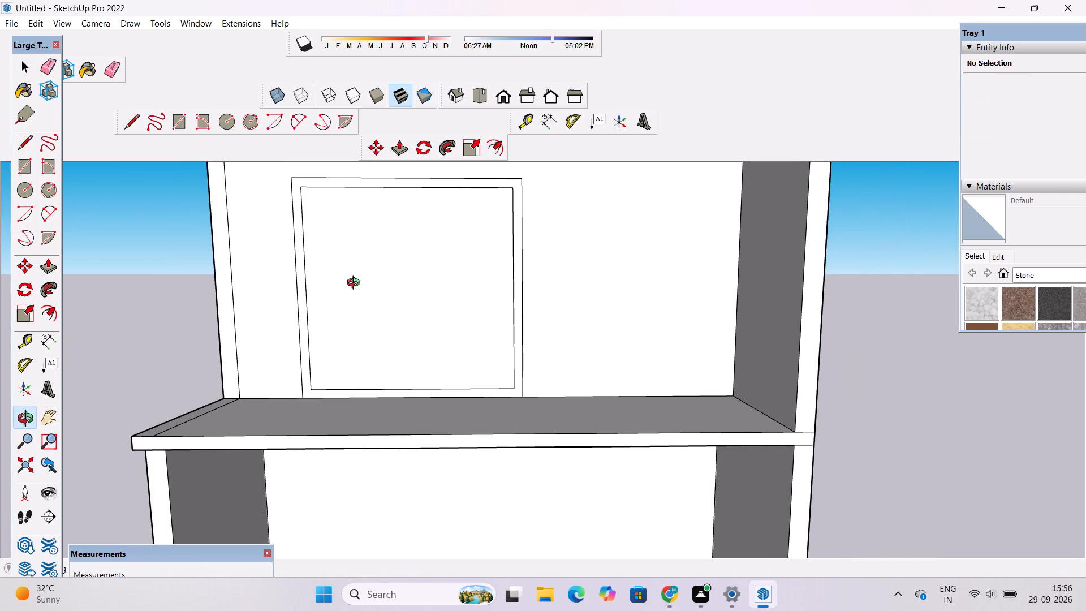
left_click(354, 287)
scroll(352, 293, "up", 1)
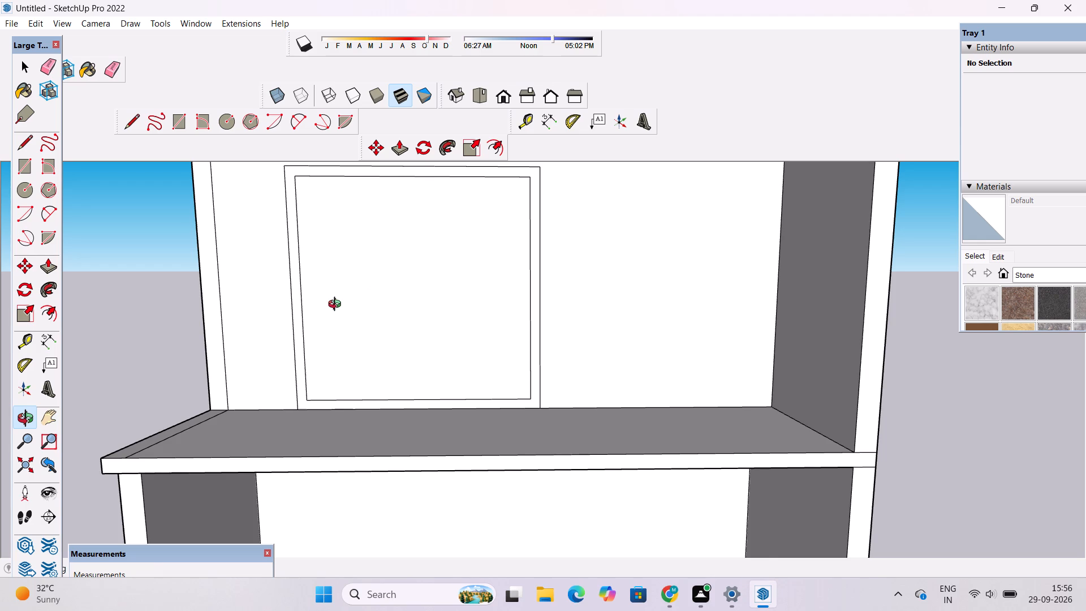
left_click_drag(335, 309, 368, 324, "shift")
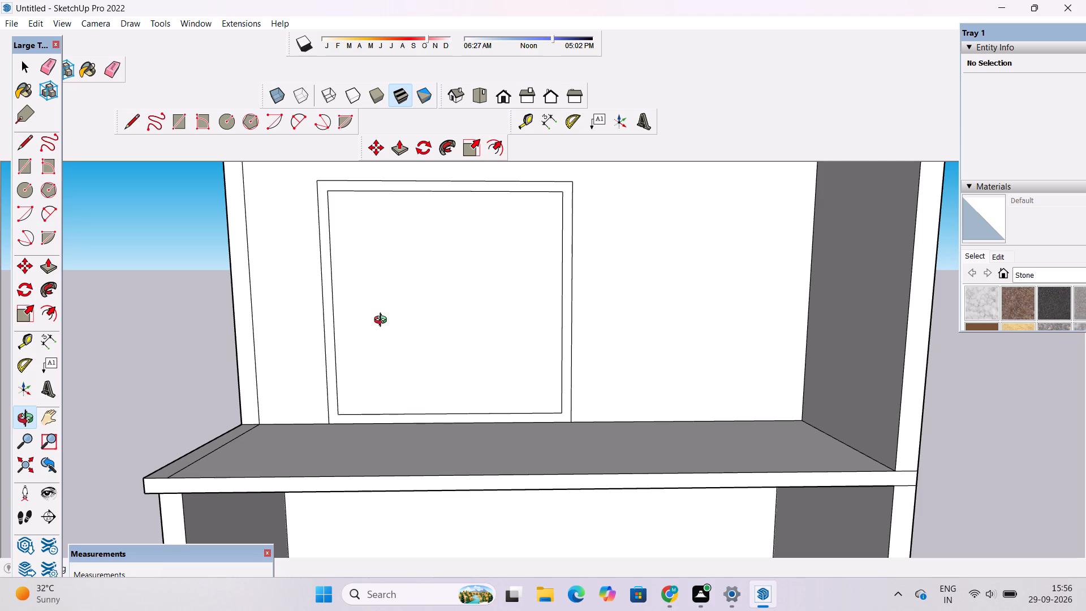
scroll(380, 331, "down", 3)
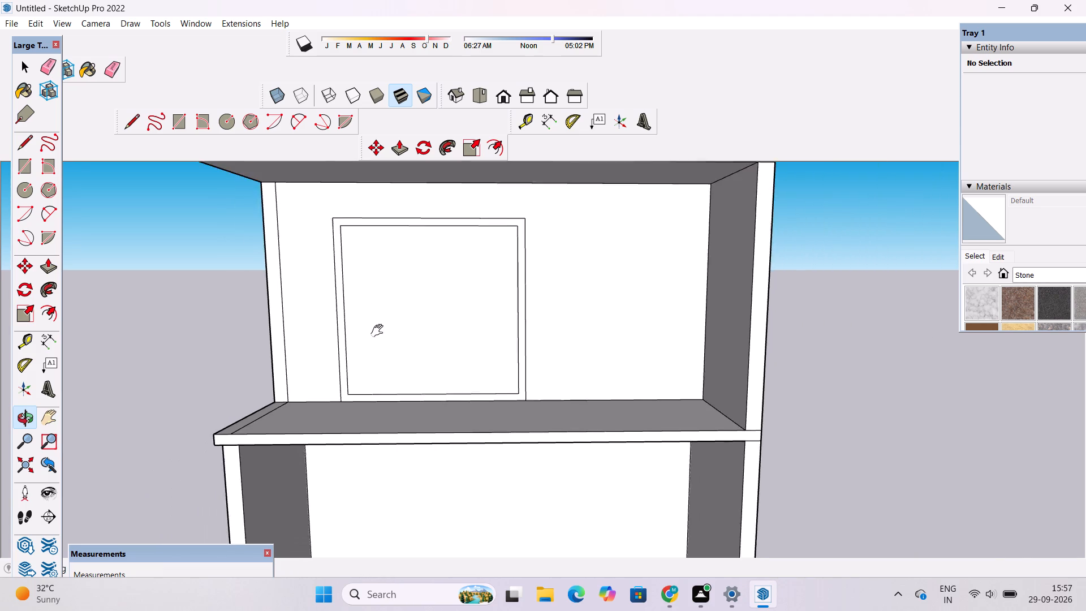
left_click_drag(380, 340, 383, 366, "shift")
scroll(380, 367, "up", 4)
left_click_drag(376, 386, 318, 394, "shift")
scroll(307, 380, "down", 3)
left_click_drag(300, 406, 299, 391, "shift")
left_click_drag(299, 390, 321, 378, "shift")
Place a vertical guide 6' inward from the inner left edge of the door frame.
key("t")
scroll(243, 371, "down", 1)
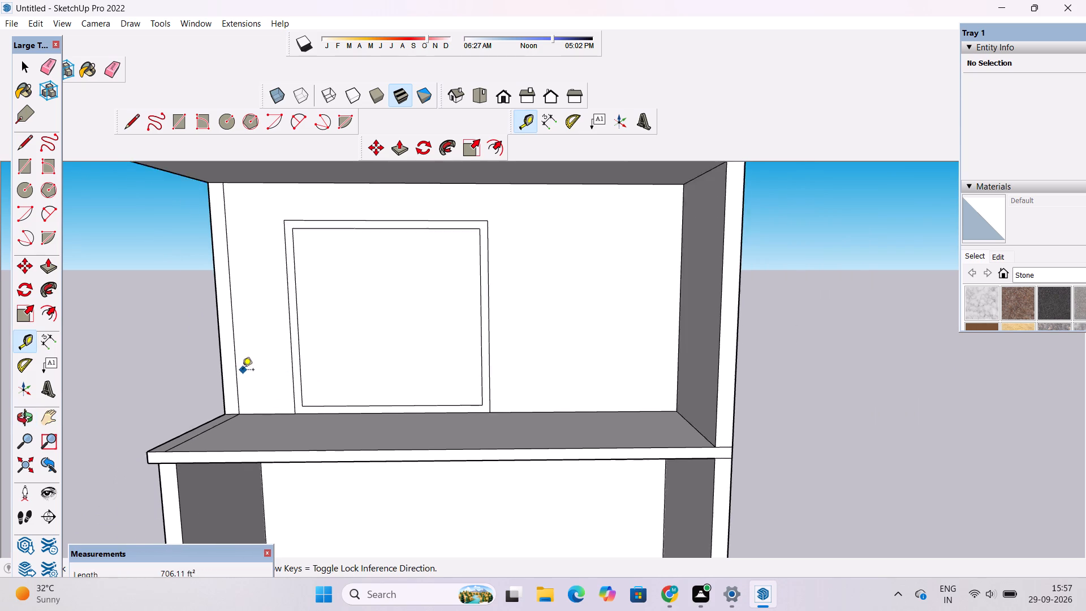
scroll(242, 371, "down", 2)
scroll(279, 330, "up", 3)
left_click(291, 325)
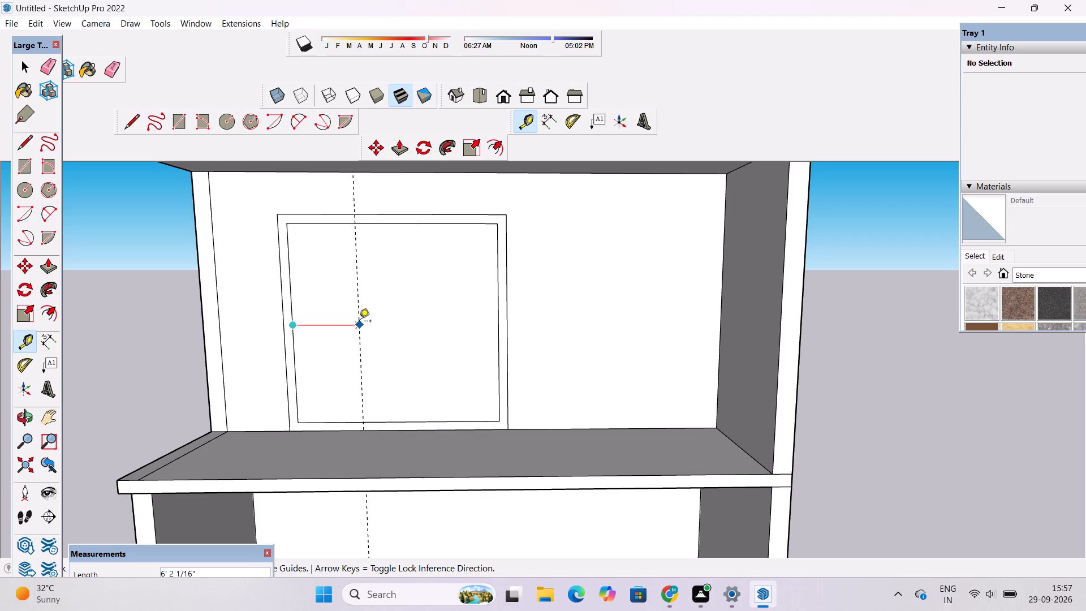
type("6'")
key("Return")
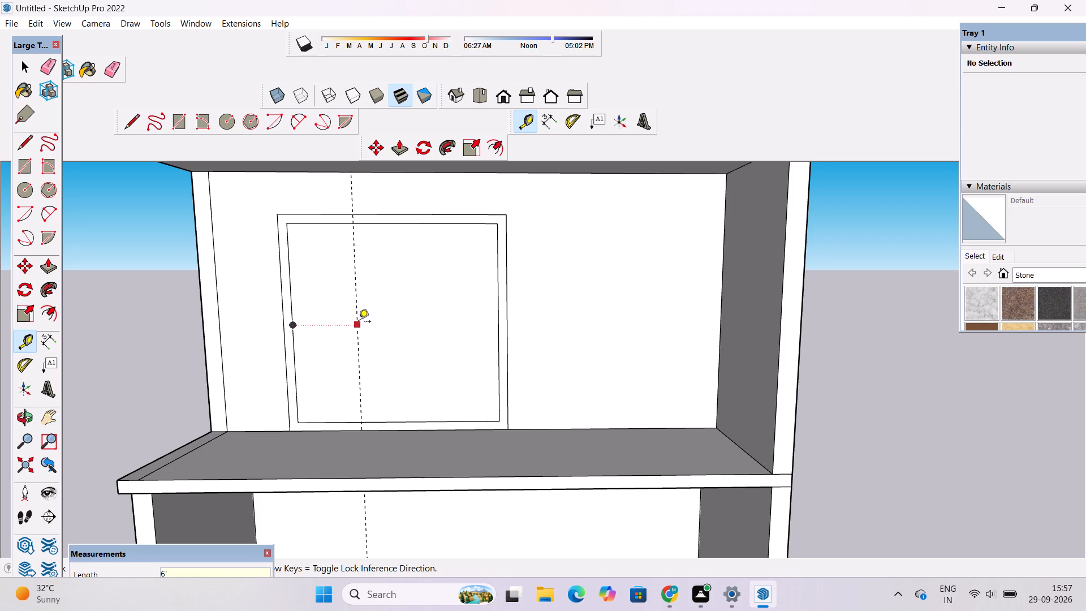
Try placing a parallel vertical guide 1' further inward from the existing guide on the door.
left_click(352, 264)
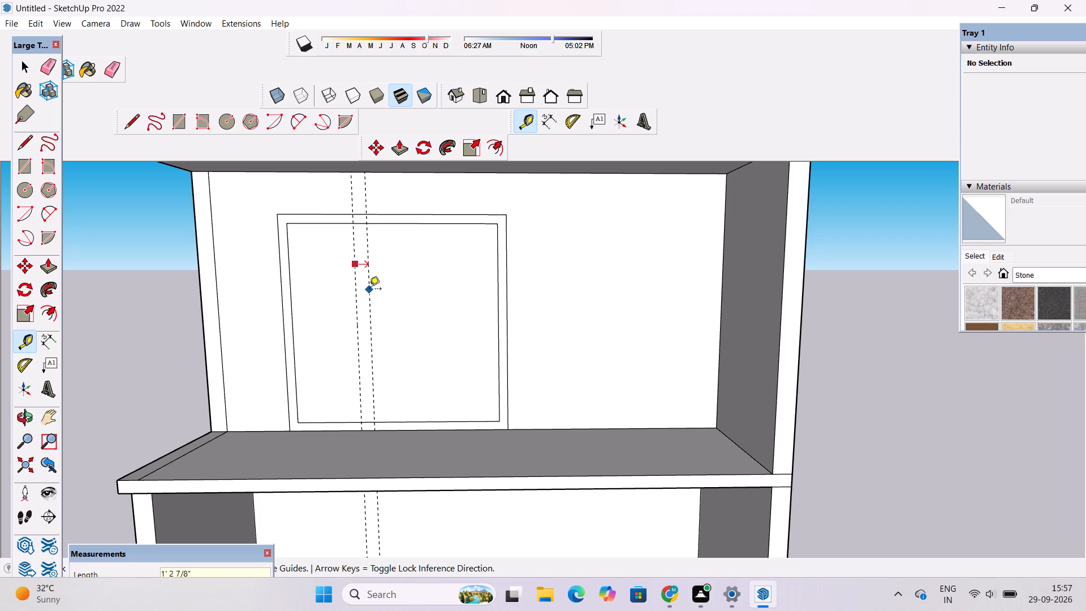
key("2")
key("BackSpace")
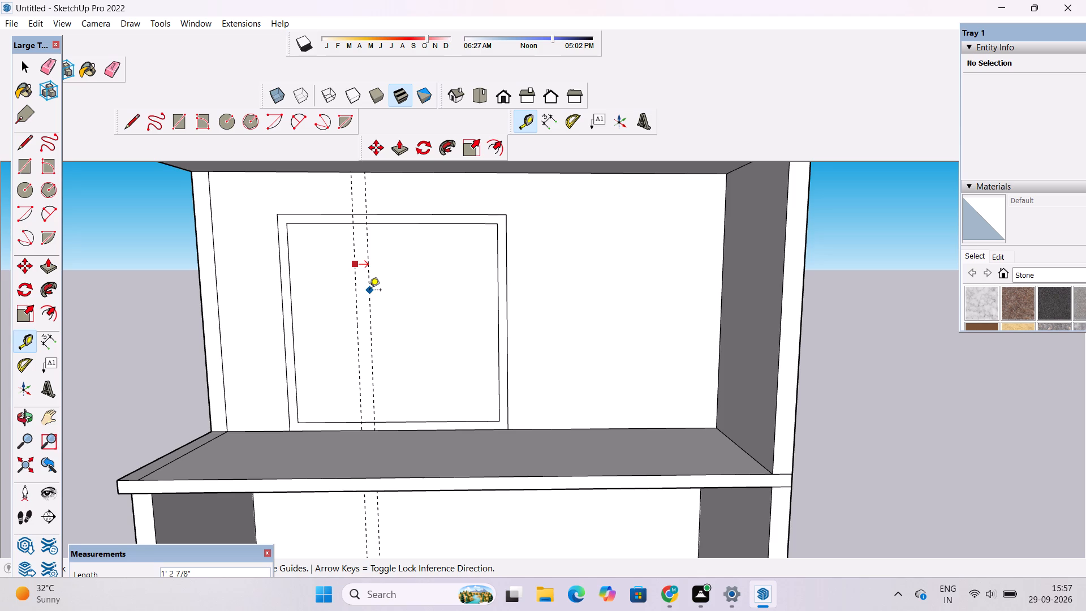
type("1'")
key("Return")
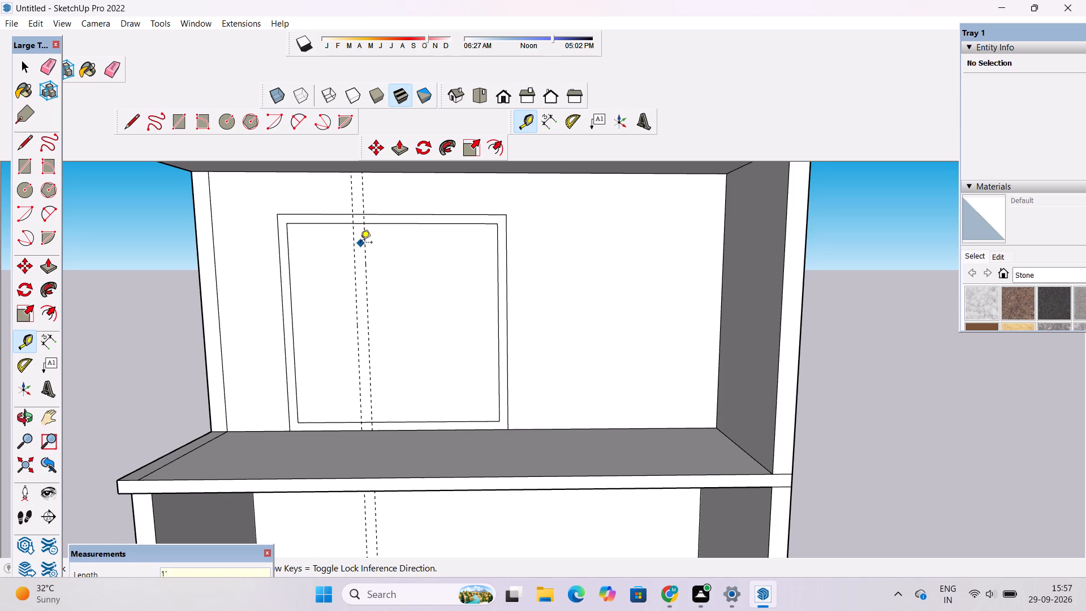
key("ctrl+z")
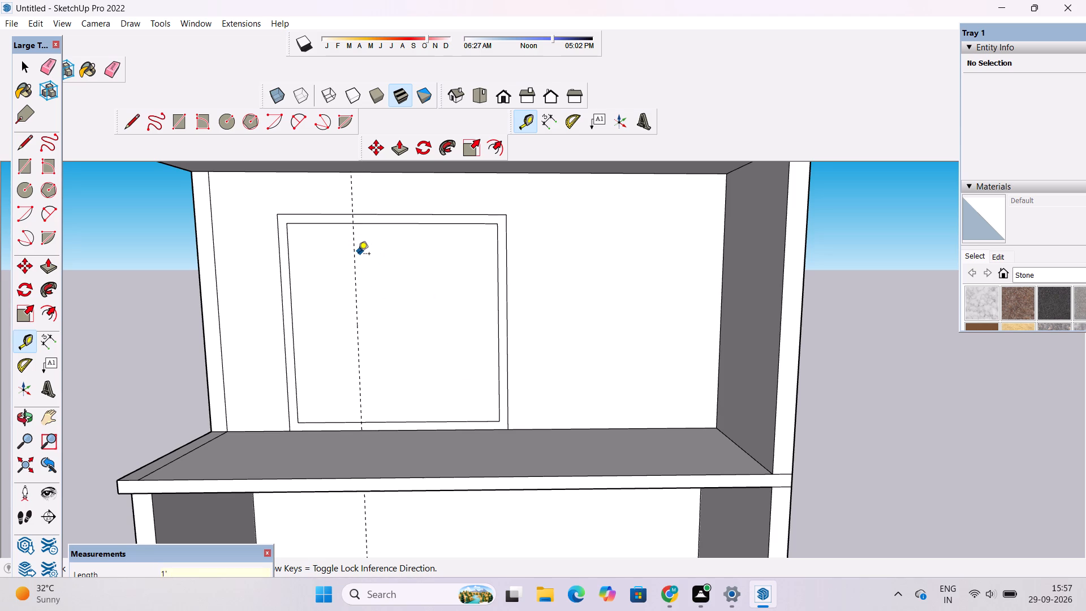
Add three more vertical guides across the door, spaced successively 10", 6' and 10" from the existing guide.
left_click(358, 255)
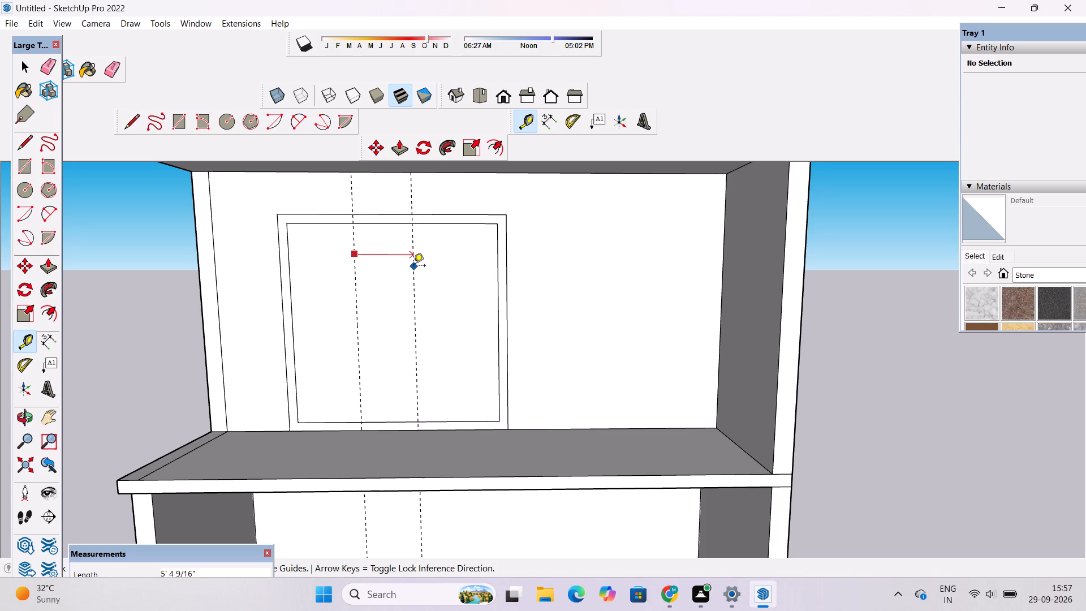
type("10\"")
key("Return")
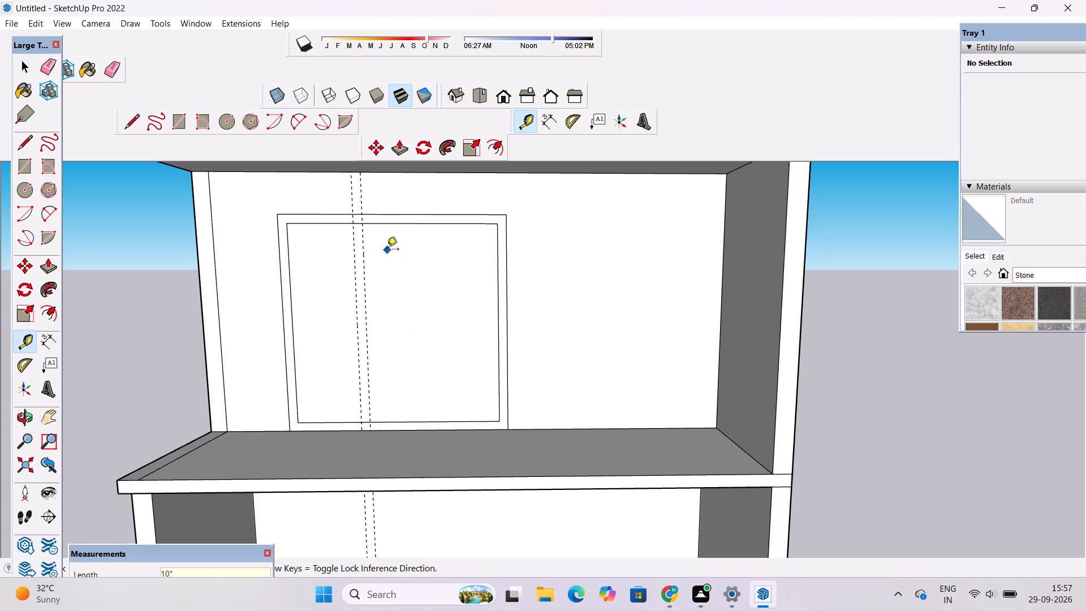
left_click(363, 239)
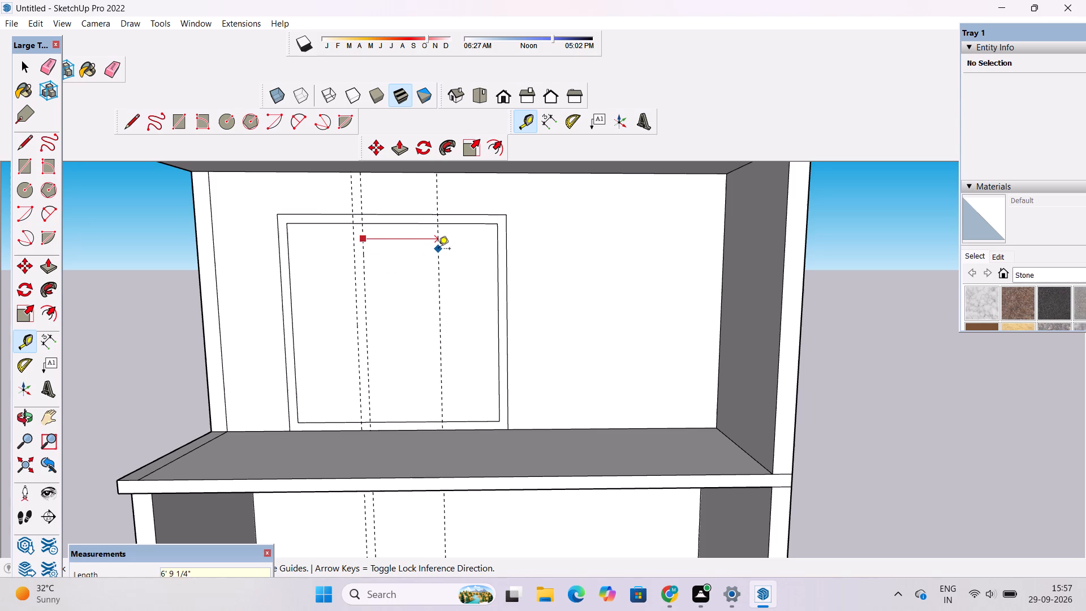
type("6'")
key("Return")
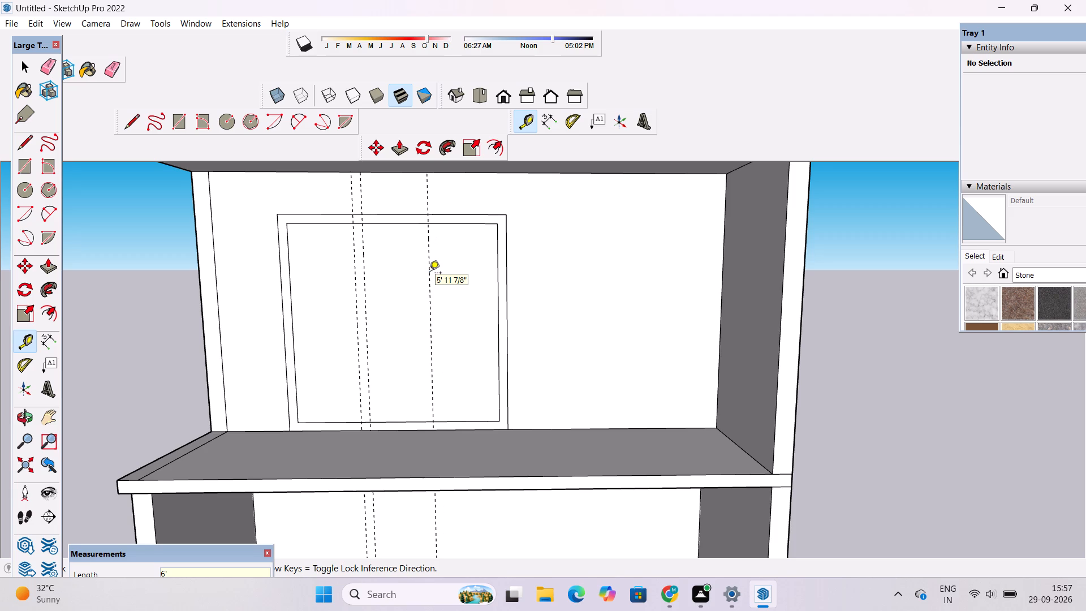
left_click(429, 235)
type("10\"")
key("Return")
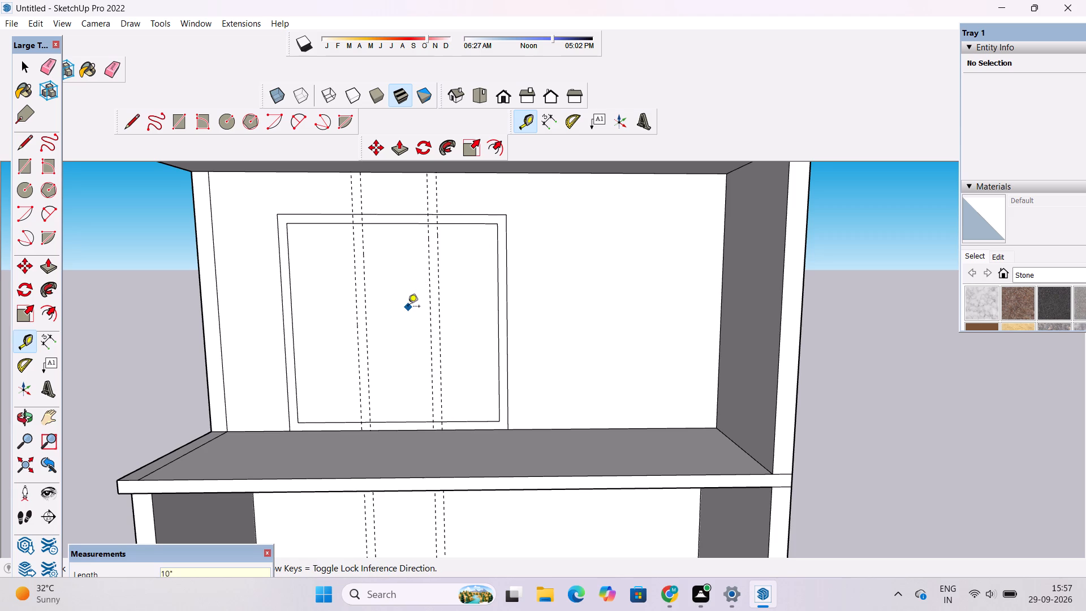
Draw two vertical divider rectangles, each 10" by about 20' 3", between the guide pairs over the door's full height.
key("r")
scroll(393, 246, "up", 6)
scroll(318, 213, "up", 2)
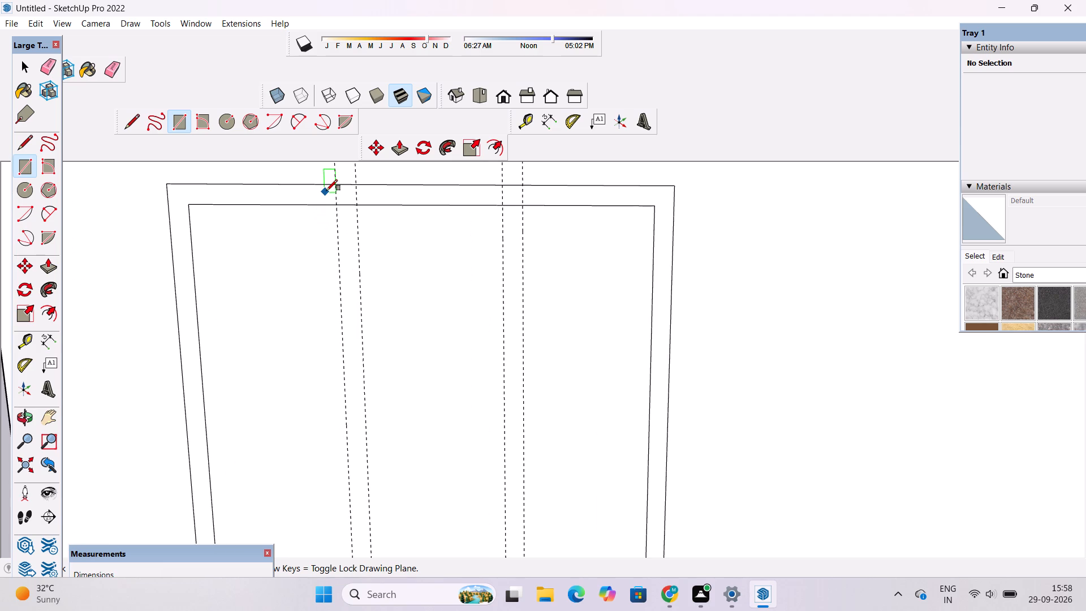
scroll(327, 191, "down", 4)
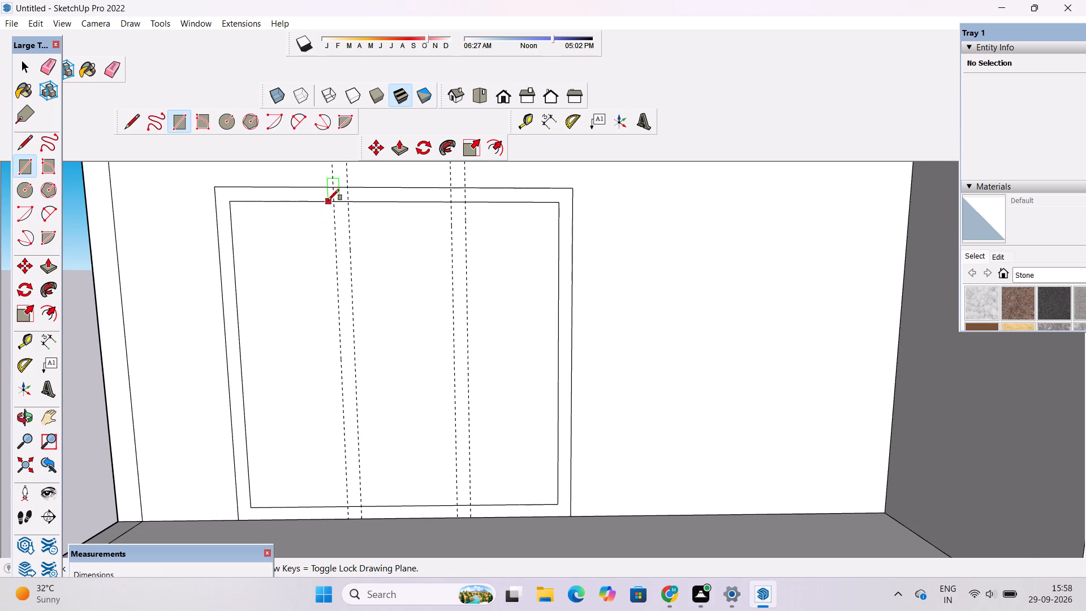
scroll(328, 200, "down", 4)
scroll(329, 213, "up", 3)
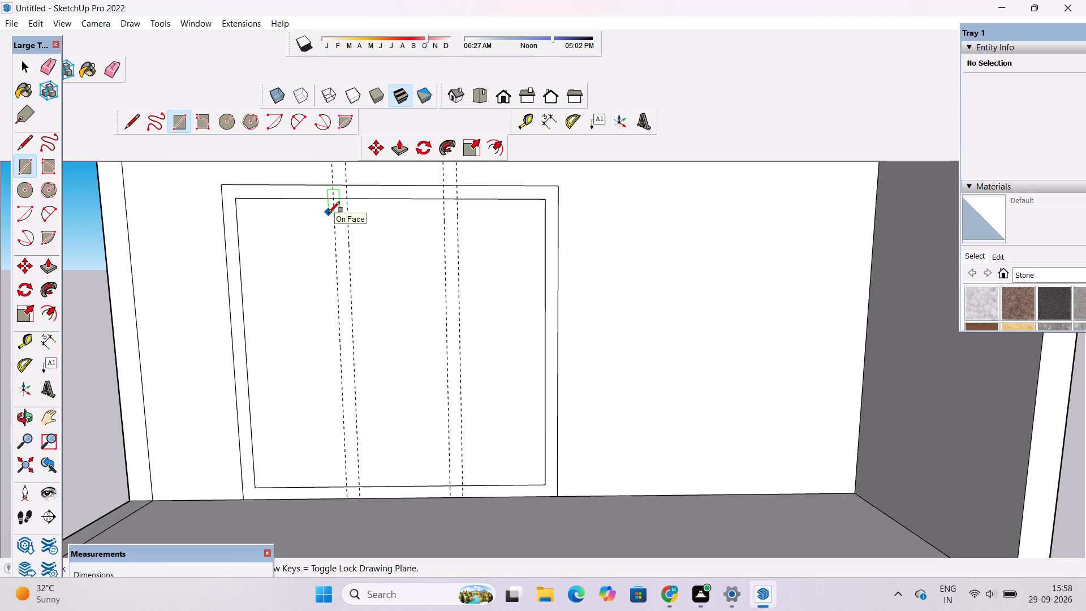
scroll(351, 199, "down", 3)
scroll(330, 218, "up", 3)
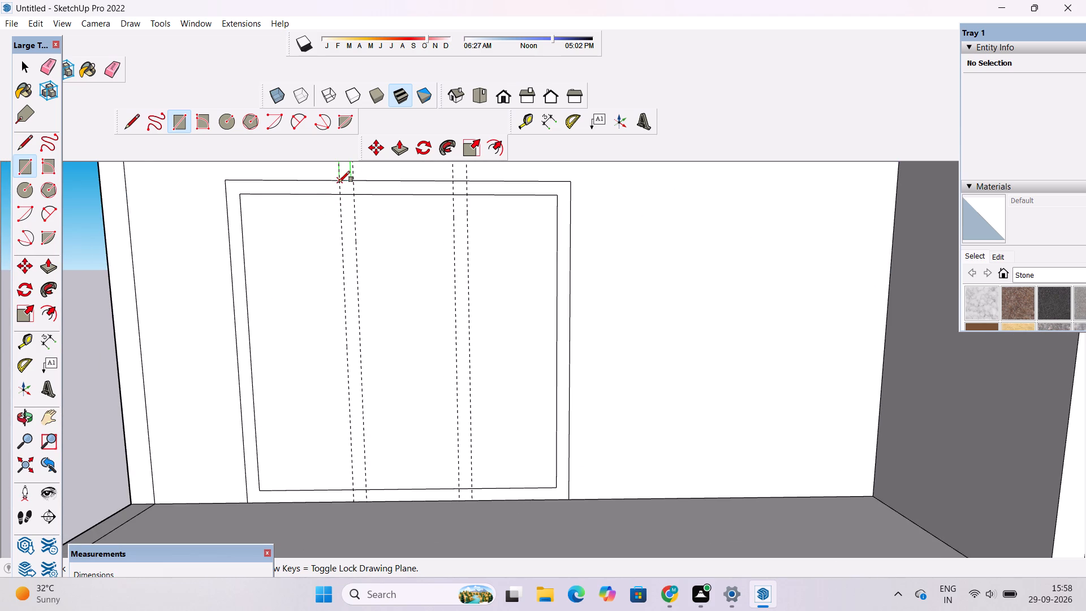
left_click(339, 182)
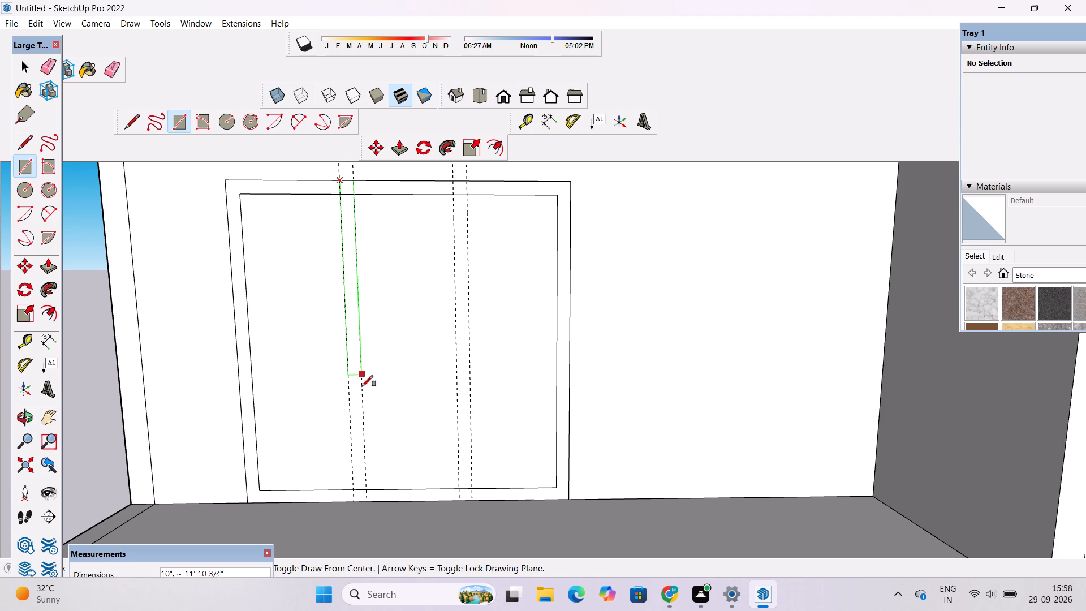
left_click(367, 504)
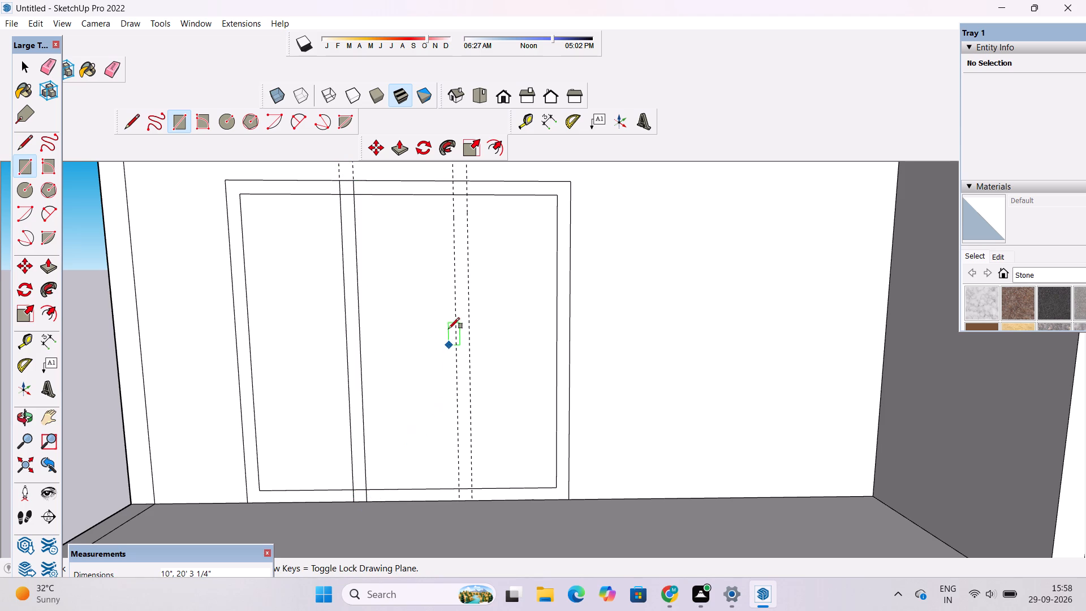
left_click(451, 183)
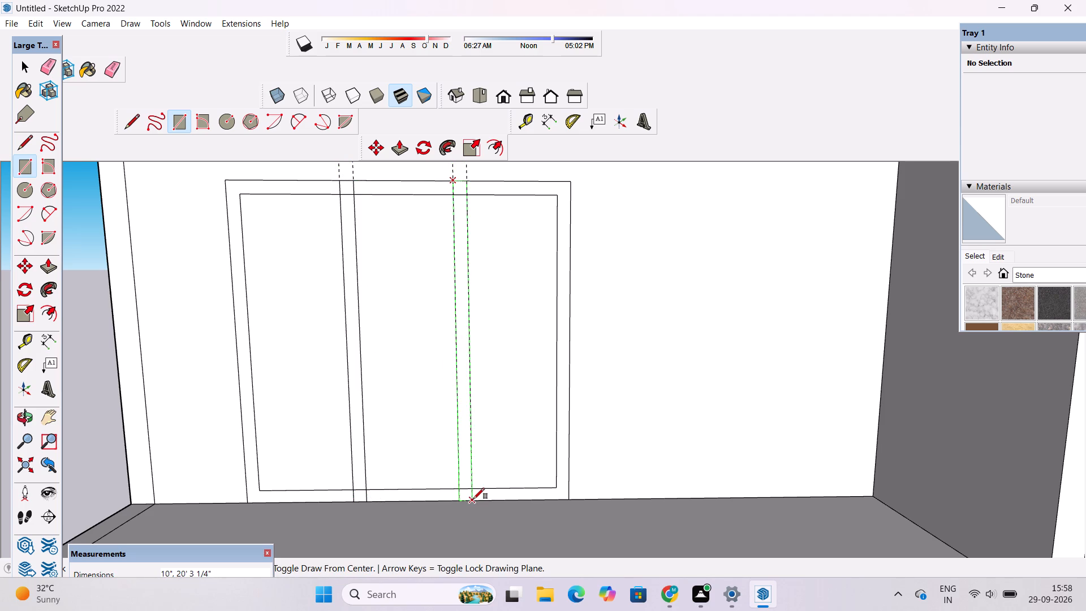
left_click(474, 499)
key("space")
Erase the four vertical guides where they extend above the building.
type("o")
scroll(475, 496, "down", 5)
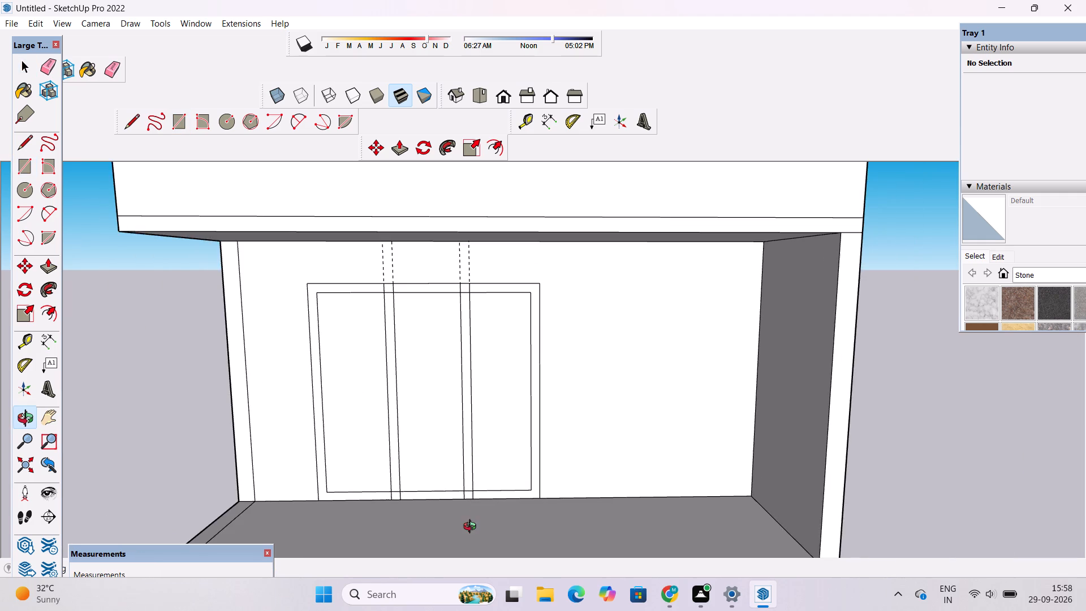
left_click_drag(475, 519, 482, 574, "shift")
scroll(452, 502, "down", 6)
left_click_drag(363, 460, 449, 437)
scroll(451, 433, "down", 4)
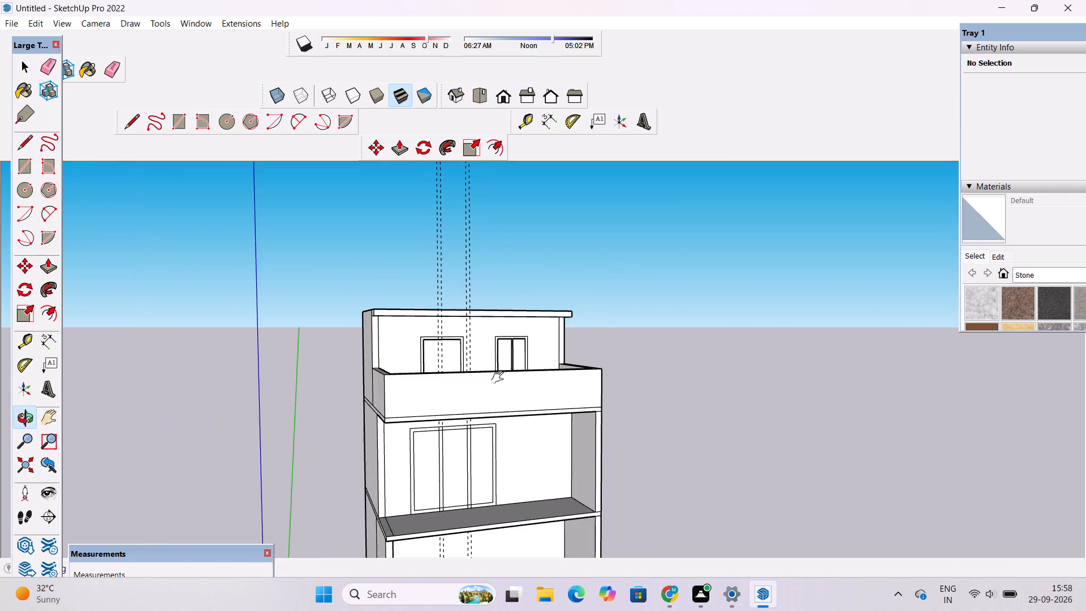
left_click_drag(503, 370, 422, 436, "shift")
scroll(411, 439, "up", 1)
key("e")
left_click_drag(416, 283, 350, 310)
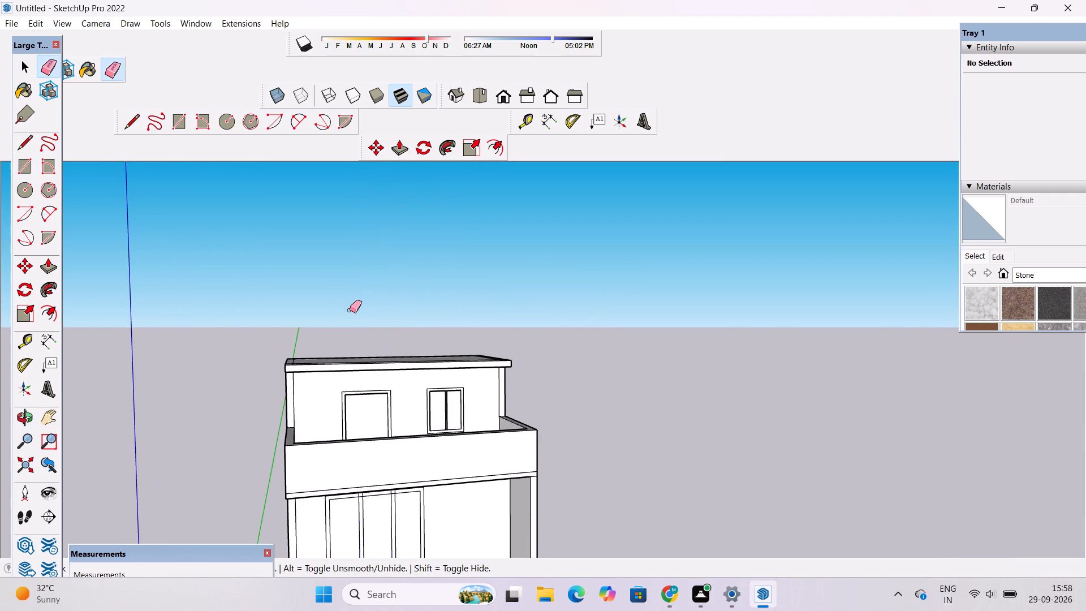
Examine the building and the door's vertical dividers from several angles and distances.
key("o")
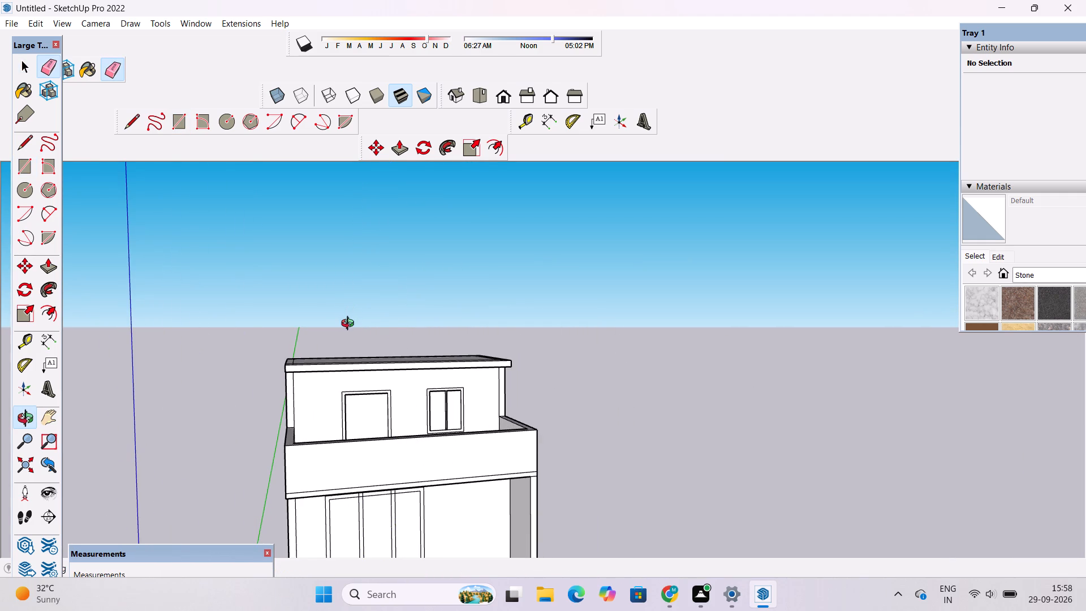
left_click_drag(384, 347, 301, 347)
left_click_drag(327, 386, 370, 480)
left_click_drag(372, 464, 296, 419, "shift")
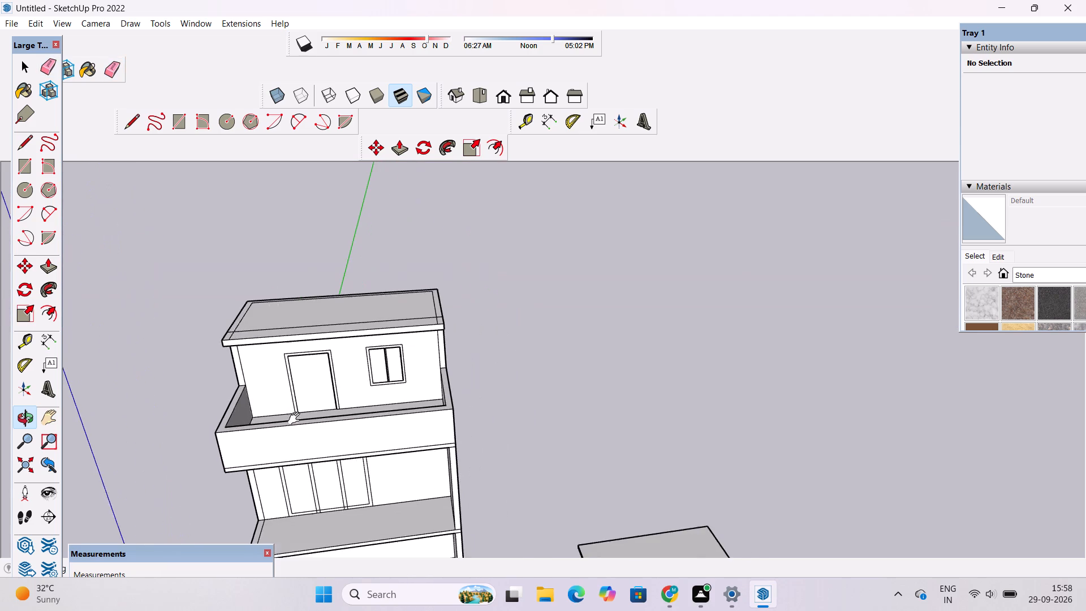
left_click_drag(296, 419, 295, 418, "shift")
scroll(294, 399, "down", 1)
left_click_drag(303, 423, 295, 373, "shift")
left_click_drag(294, 385, 294, 362)
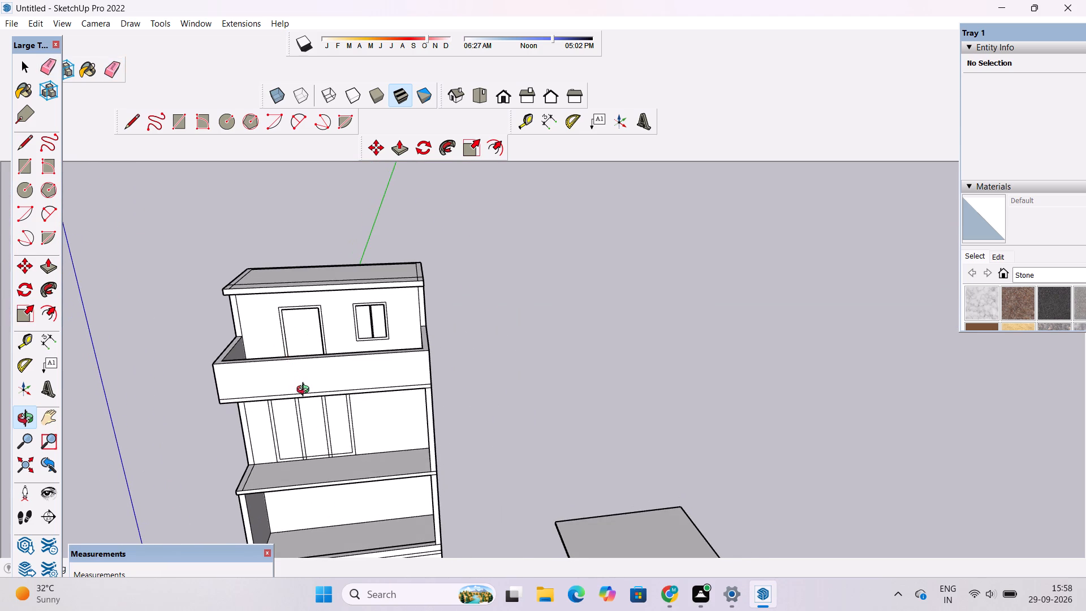
scroll(305, 391, "up", 1)
left_click_drag(313, 391, 559, 362, "shift")
left_click_drag(493, 405, 455, 332)
scroll(483, 390, "up", 3)
left_click_drag(519, 398, 379, 406, "shift")
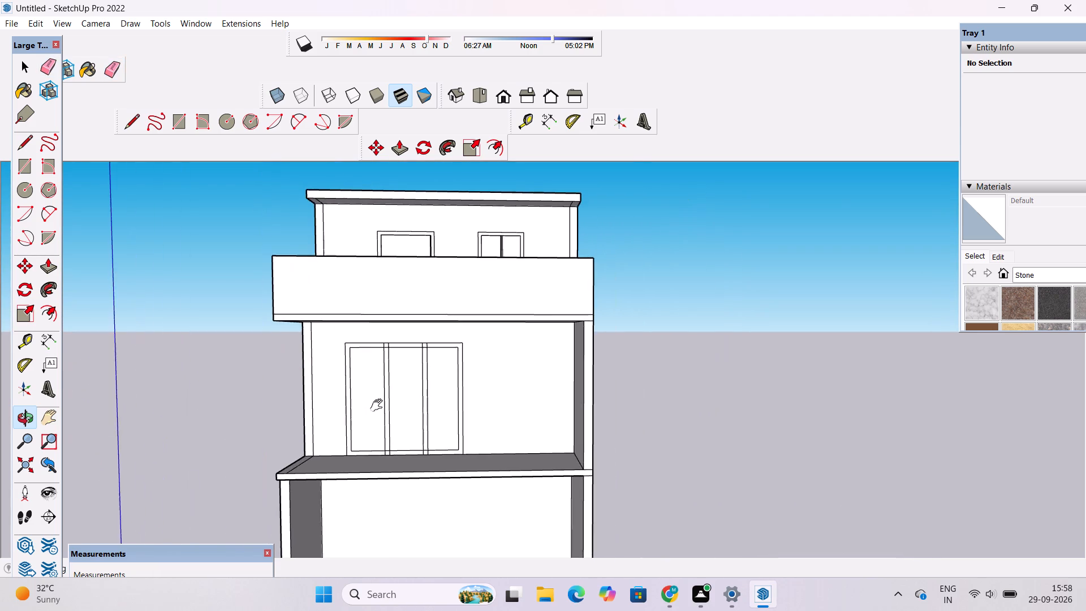
left_click_drag(379, 406, 380, 405, "shift")
scroll(390, 379, "up", 5)
left_click_drag(390, 379, 396, 367, "shift")
left_click_drag(398, 371, 398, 381)
scroll(398, 382, "up", 2)
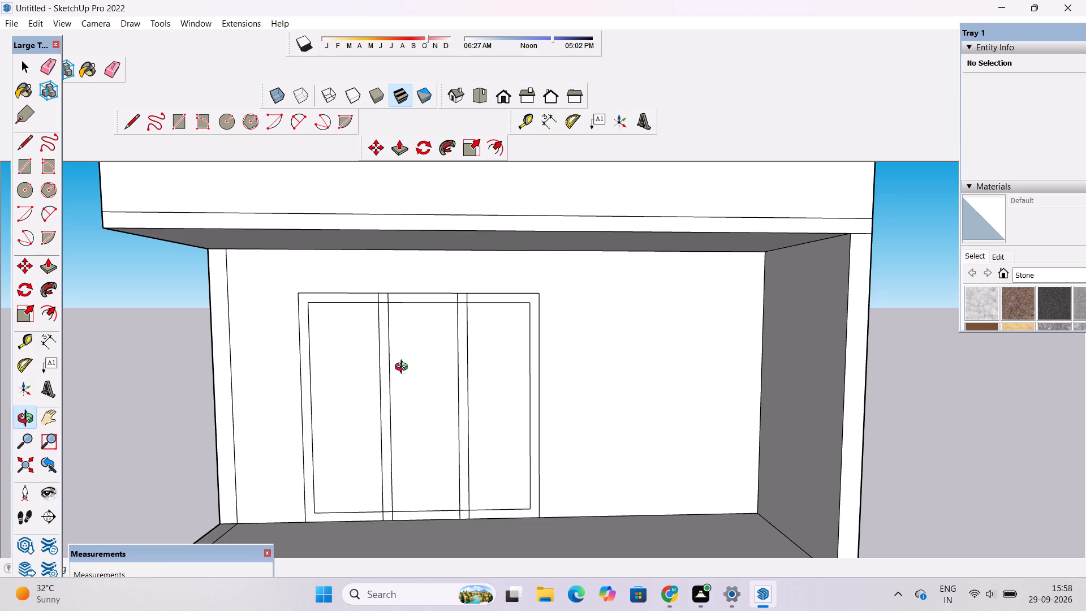
scroll(404, 368, "down", 4)
scroll(404, 368, "up", 4)
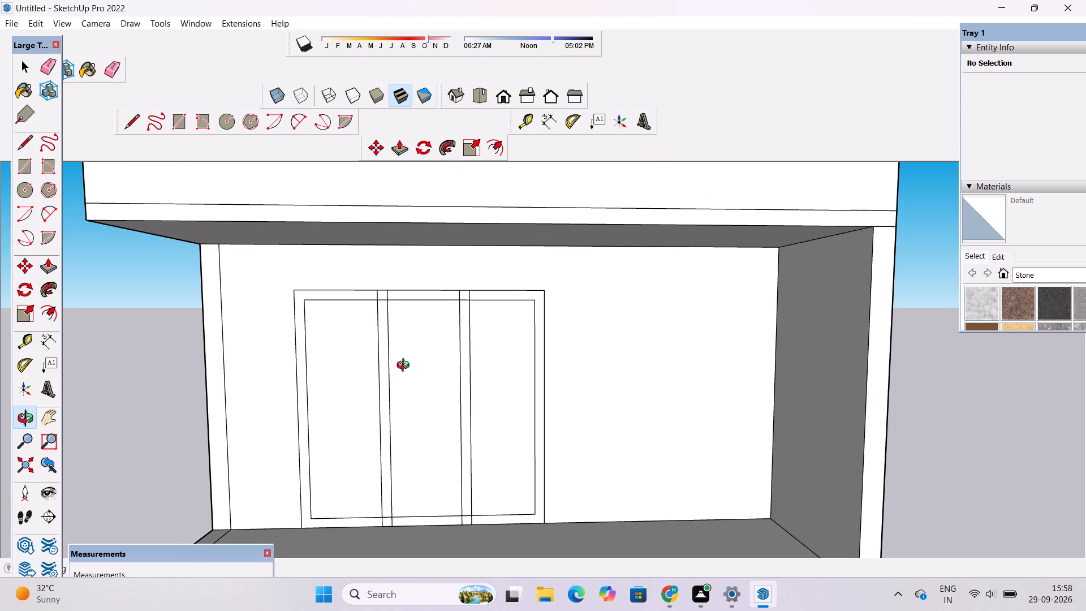
left_click_drag(428, 317, 397, 346)
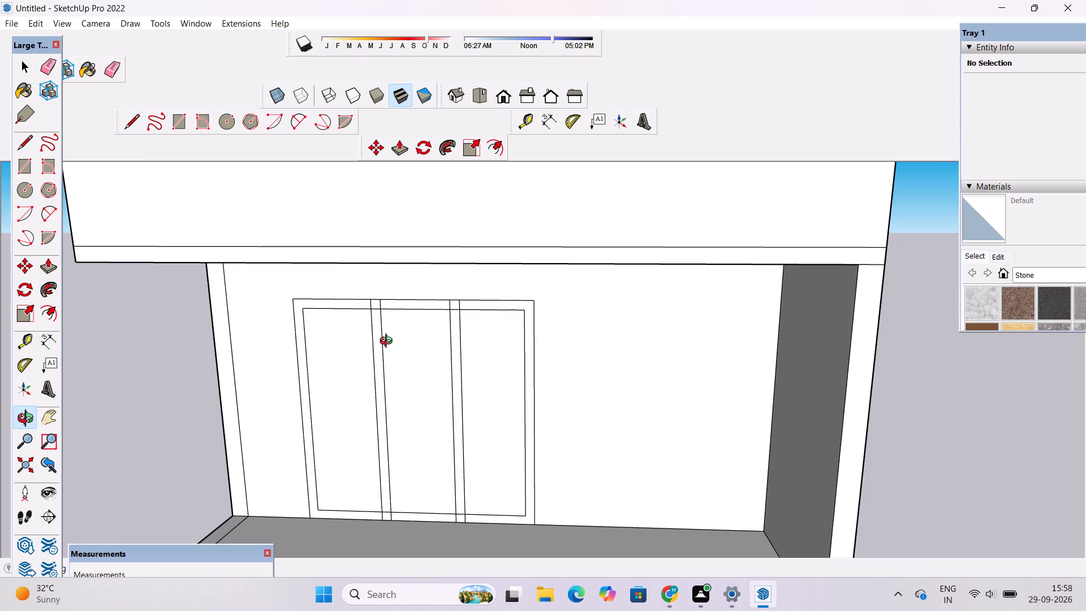
scroll(389, 342, "up", 1)
left_click_drag(384, 336, 393, 371, "shift")
scroll(382, 362, "up", 7)
left_click(381, 360)
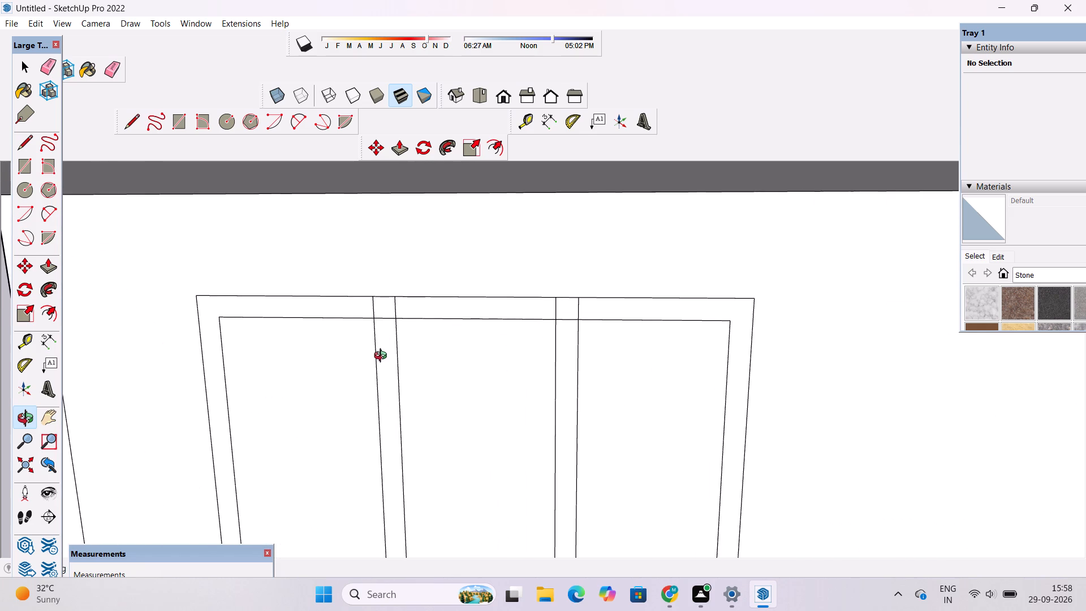
left_click_drag(387, 363, 389, 348, "shift")
left_click_drag(399, 366, 399, 277)
scroll(390, 261, "down", 6, "shift")
scroll(390, 265, "up", 1)
scroll(389, 269, "down", 4)
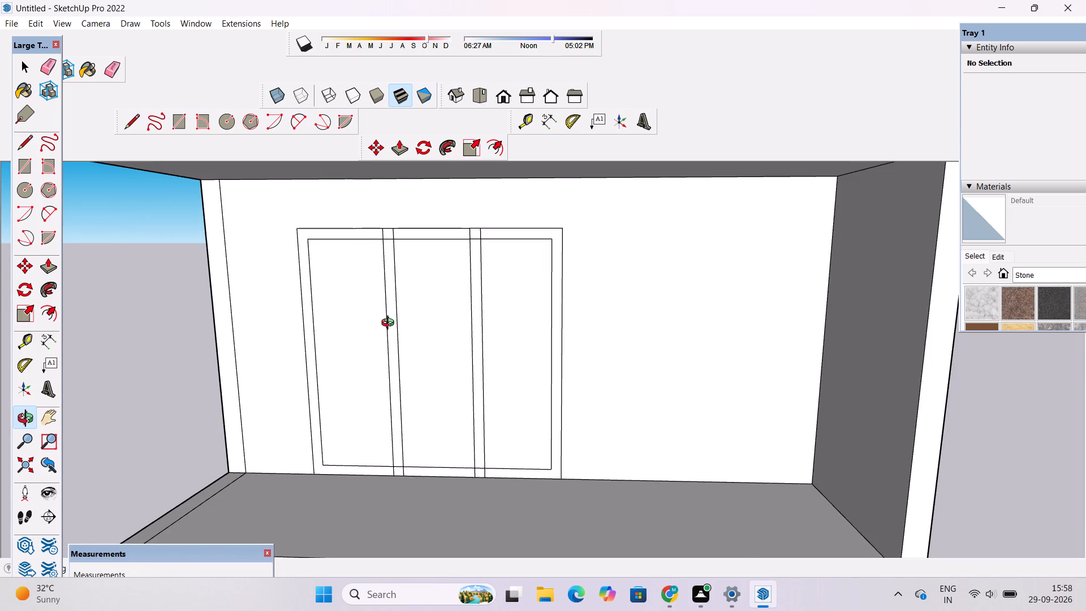
left_click_drag(394, 324, 404, 317)
Place a horizontal guide 6' below the door frame's outer top edge and a second one 10" beneath it.
key("t")
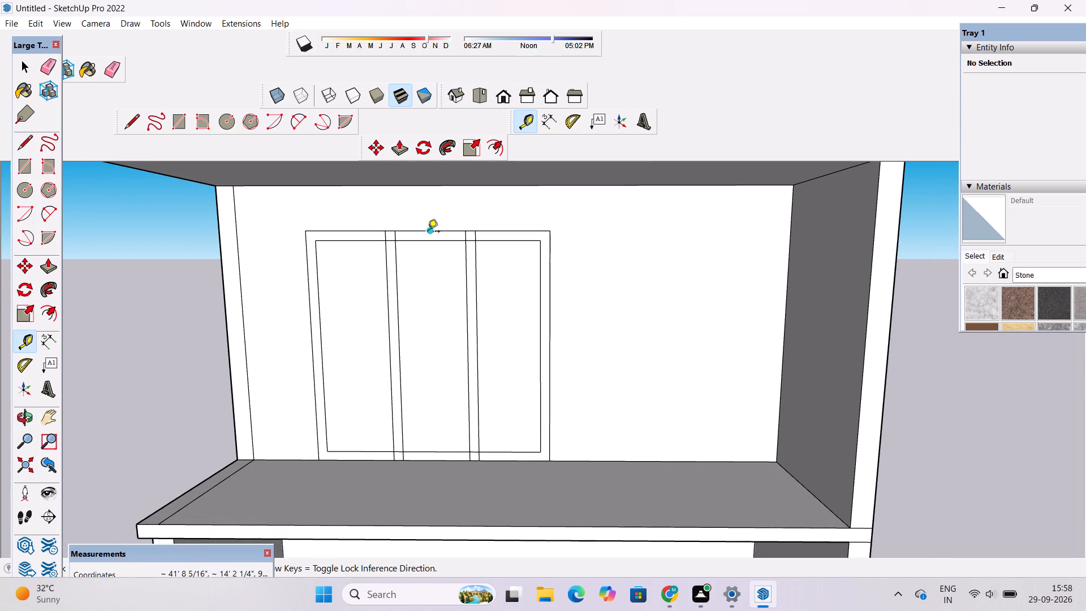
left_click(428, 233)
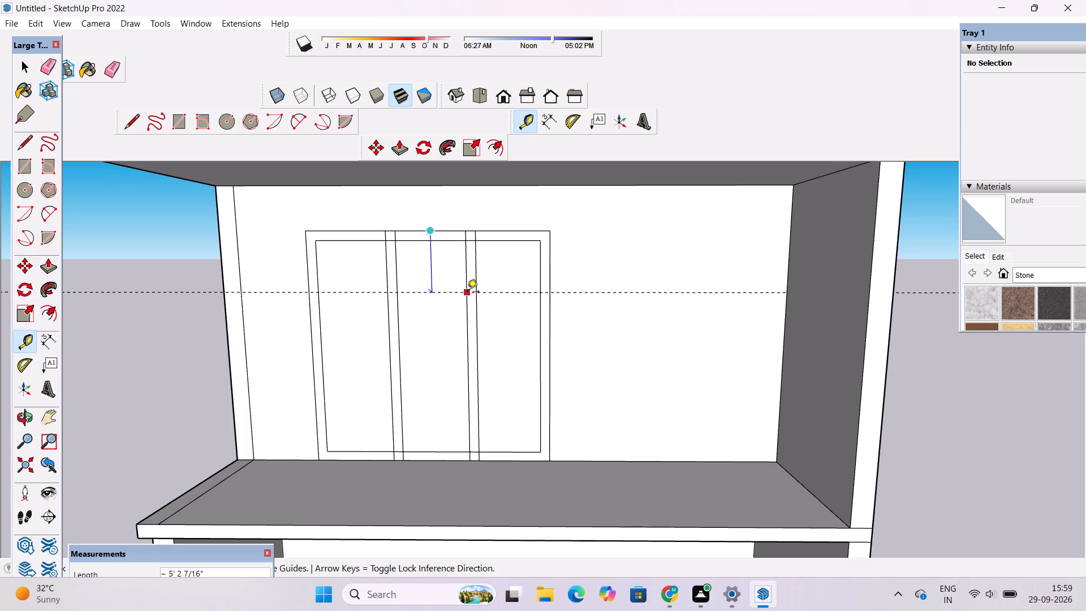
type("6'")
key("Return")
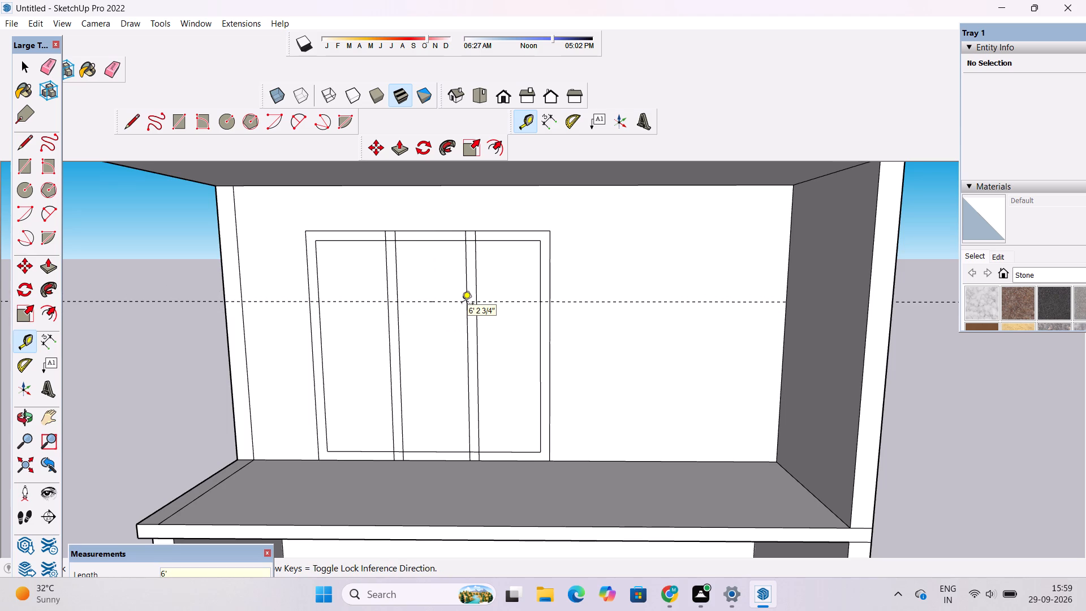
left_click(444, 302)
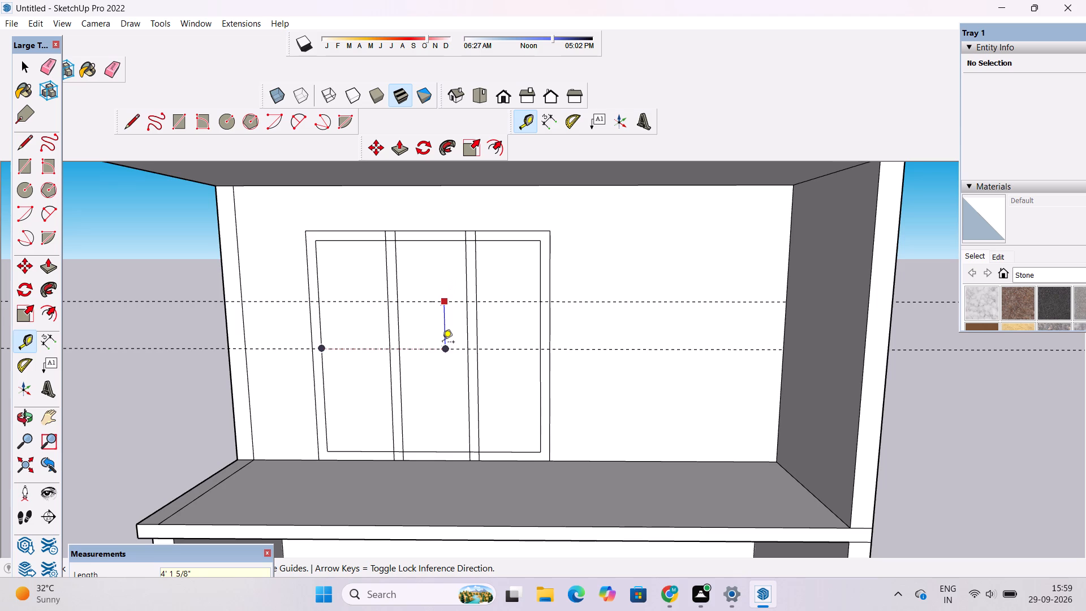
type("10\"")
key("Return")
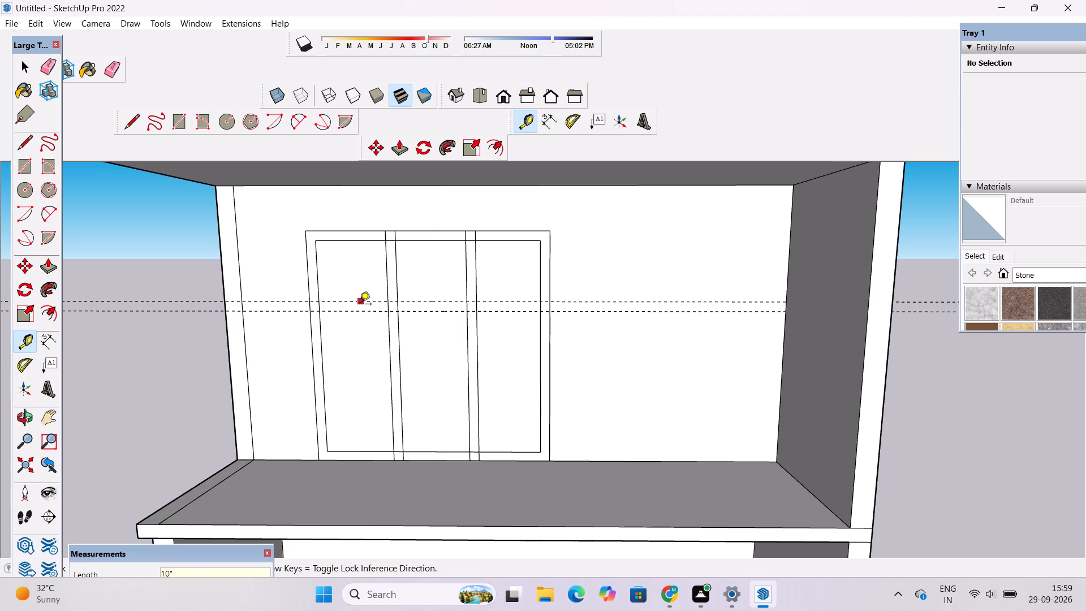
Draw a horizontal divider rectangle, 10" by about 20' 10", between the two guides across the door frame's full width.
key("r")
scroll(338, 298, "up", 3)
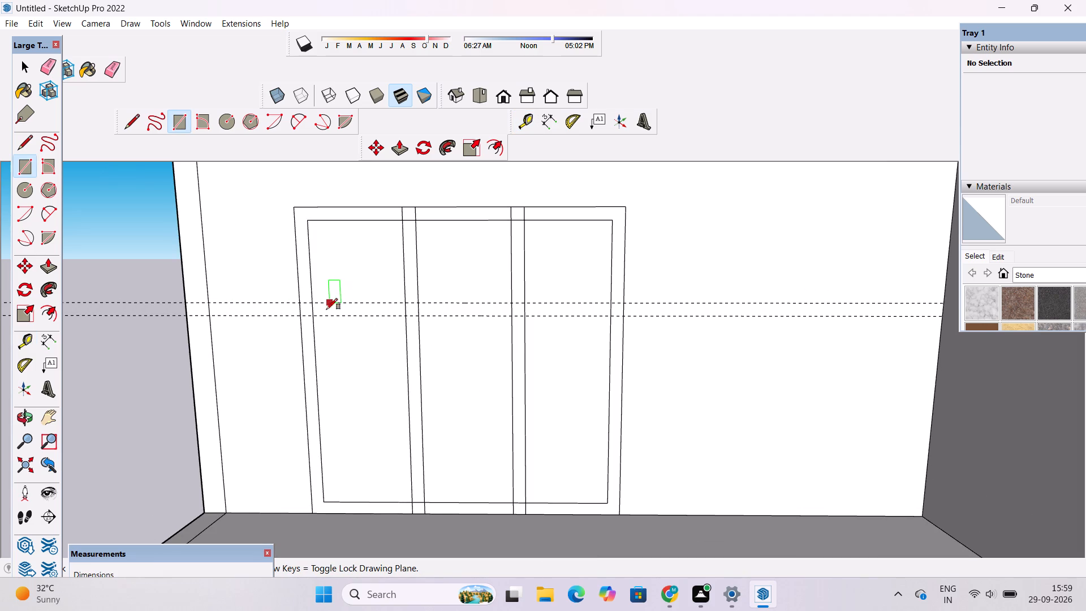
scroll(281, 315, "down", 4)
scroll(285, 309, "up", 3)
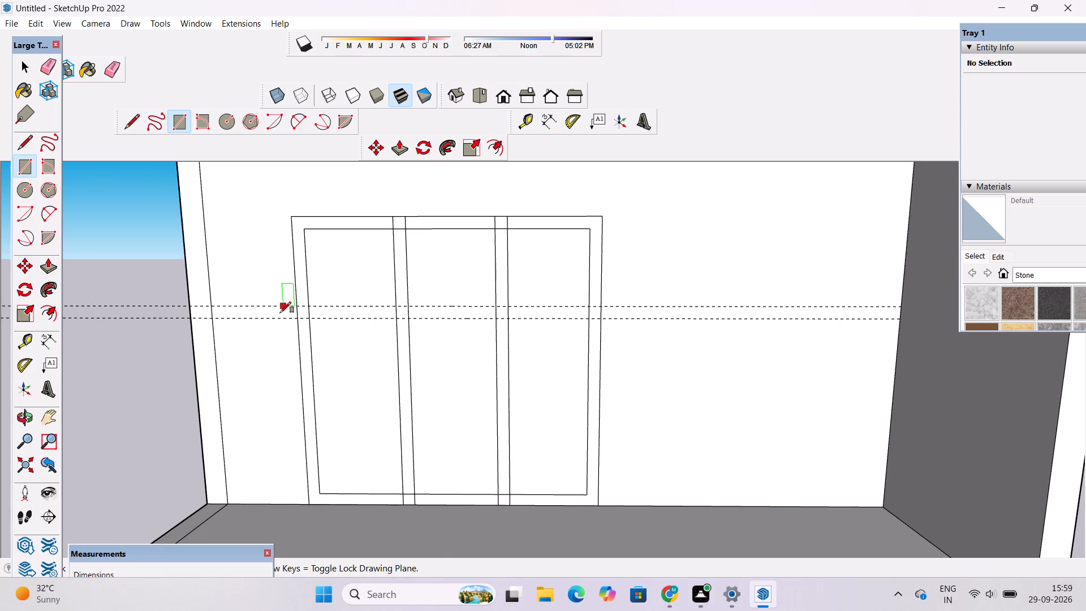
scroll(280, 313, "up", 3)
left_click(303, 304)
scroll(308, 325, "down", 4)
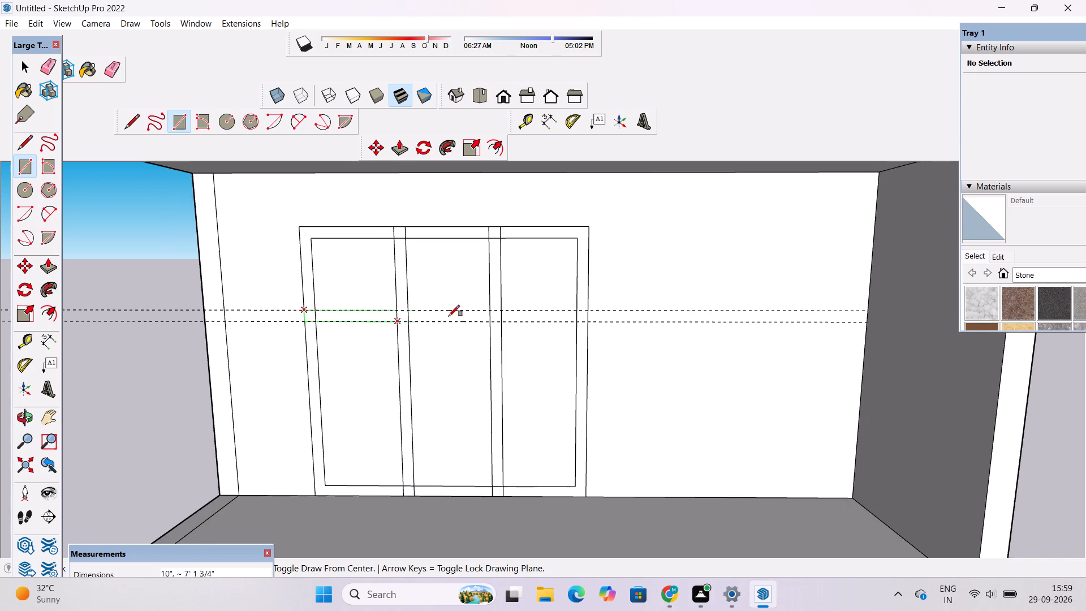
scroll(493, 334, "up", 4)
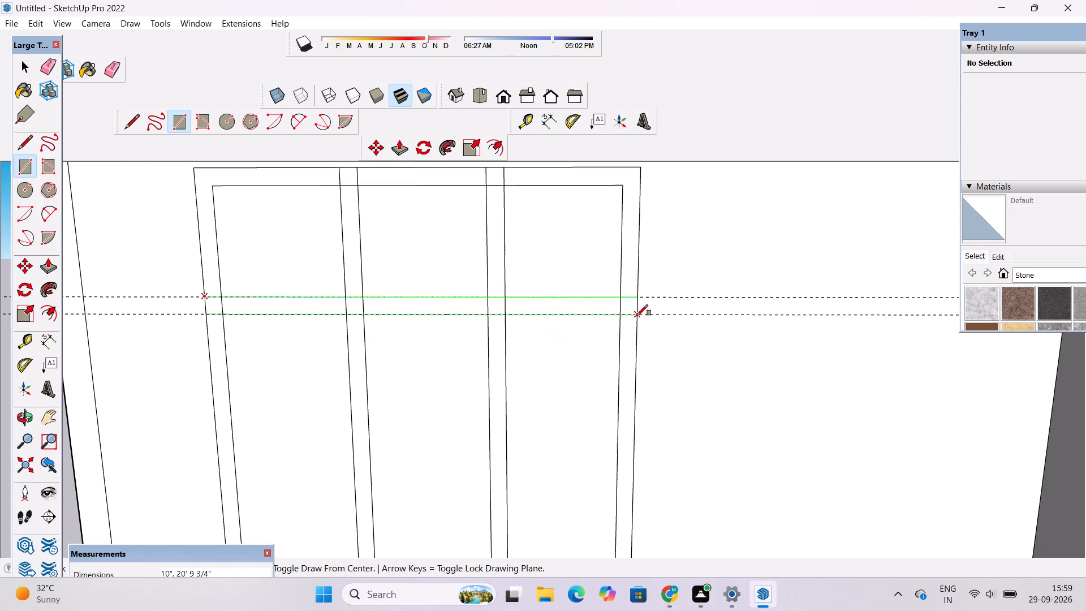
left_click(637, 316)
scroll(628, 307, "down", 4)
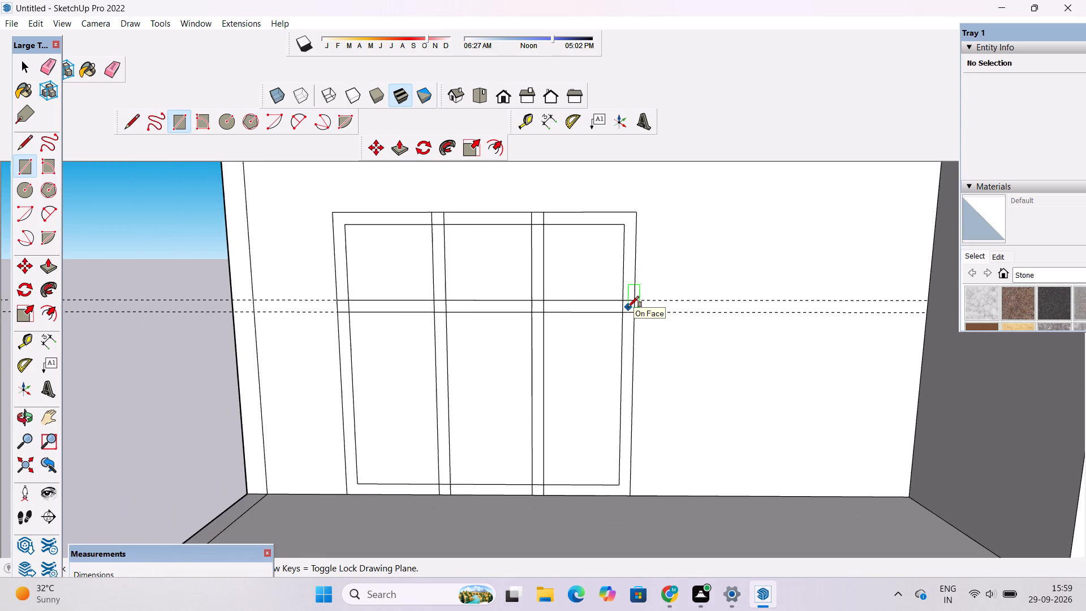
Erase the two horizontal guides where they extend beyond the door frame.
key("e")
left_click_drag(158, 290, 163, 326)
scroll(171, 331, "down", 4)
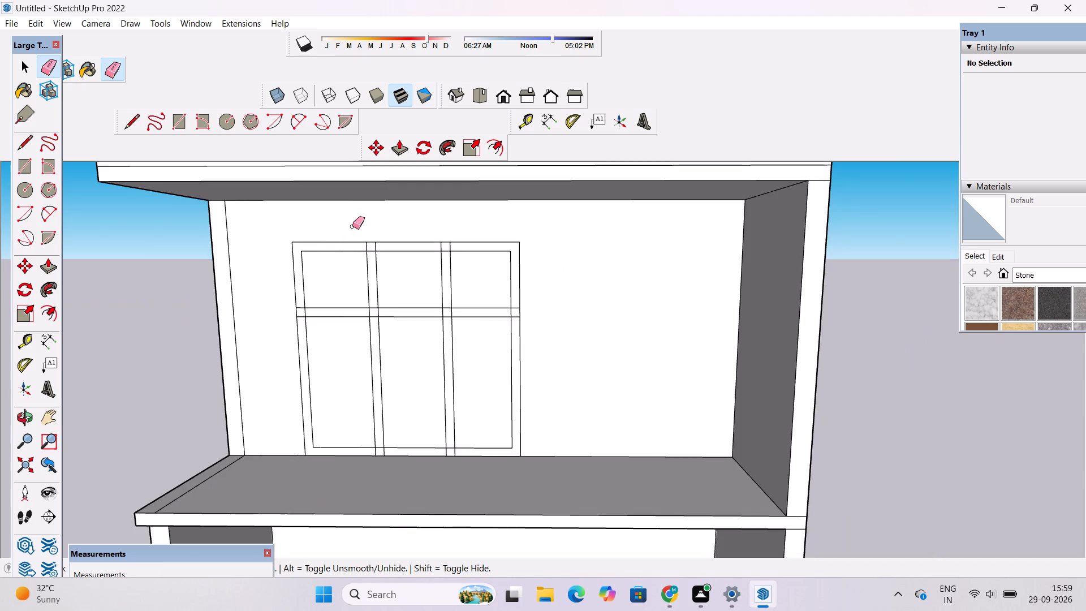
Examine the door's crossing dividers up close and the surrounding levels from several angles.
scroll(354, 226, "up", 12)
scroll(391, 256, "up", 1)
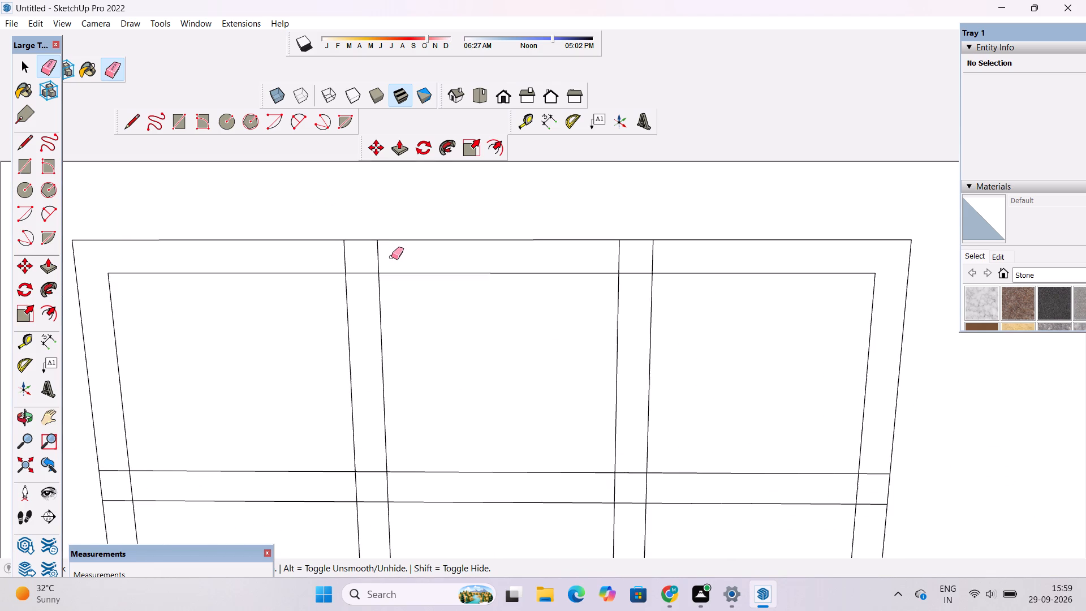
scroll(381, 296, "up", 2)
scroll(376, 290, "down", 8)
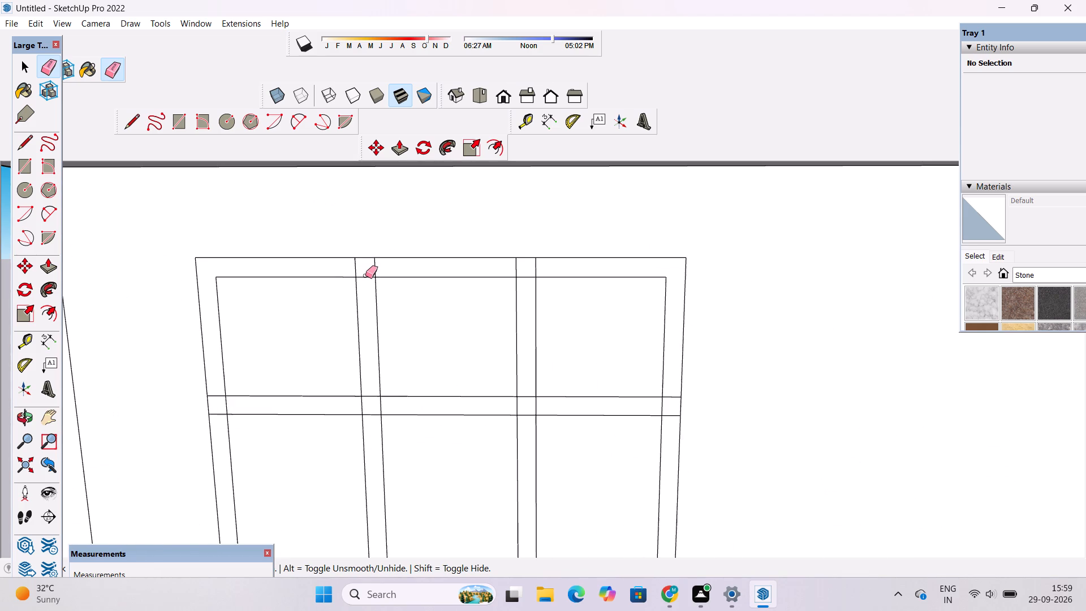
scroll(365, 276, "down", 9)
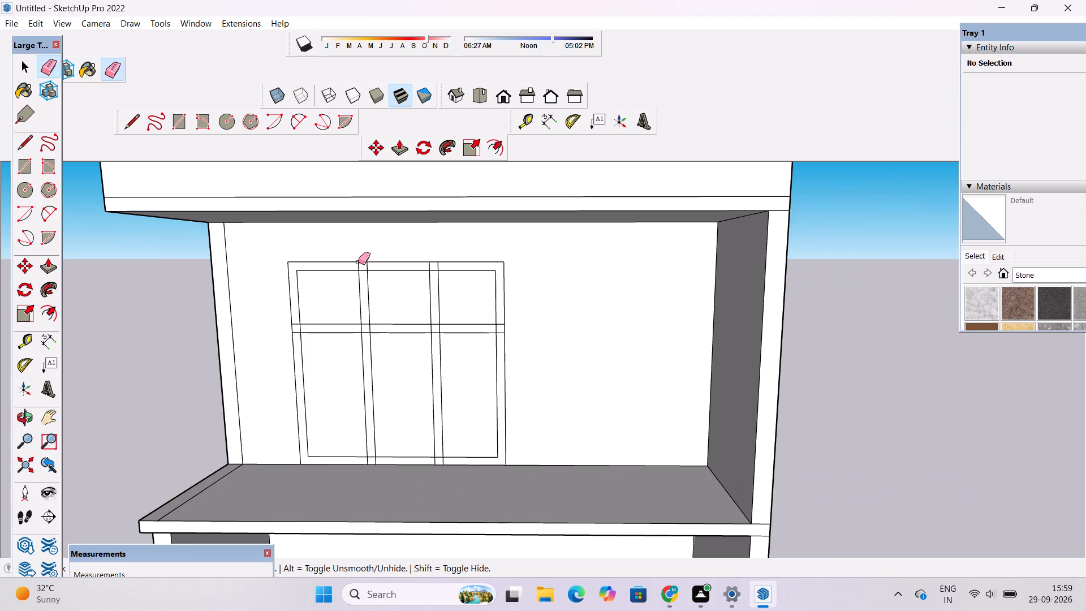
key("o")
scroll(357, 268, "down", 4)
left_click_drag(372, 328, 380, 250, "shift")
scroll(380, 254, "up", 2)
left_click_drag(380, 255, 370, 275, "shift")
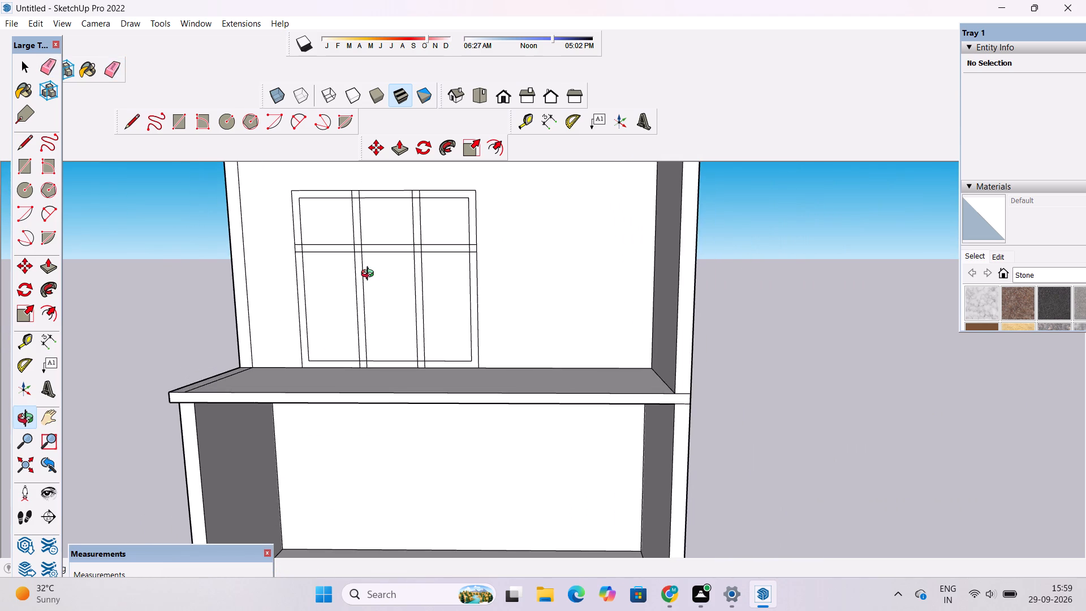
scroll(370, 275, "down", 1)
left_click_drag(370, 277, 395, 276)
scroll(417, 266, "down", 3)
scroll(420, 274, "up", 3)
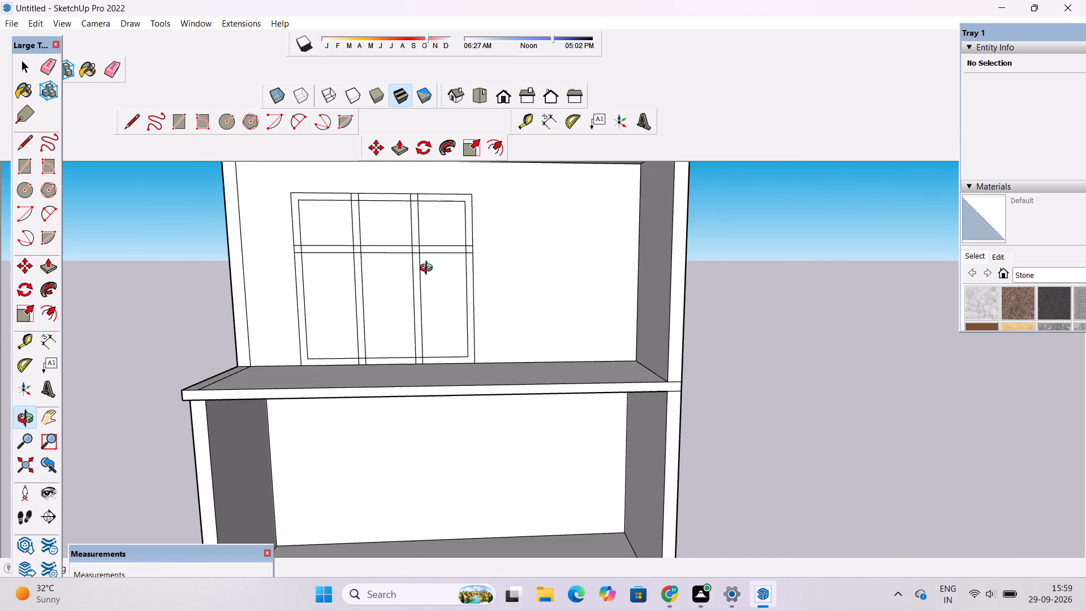
Draw a window rectangle about 9' 6" wide and 12' 5" high on the wall beside the door, level with its top edge.
left_click_drag(442, 264, 327, 307, "shift")
scroll(367, 303, "up", 3)
left_click_drag(377, 307, 369, 316, "shift")
key("r")
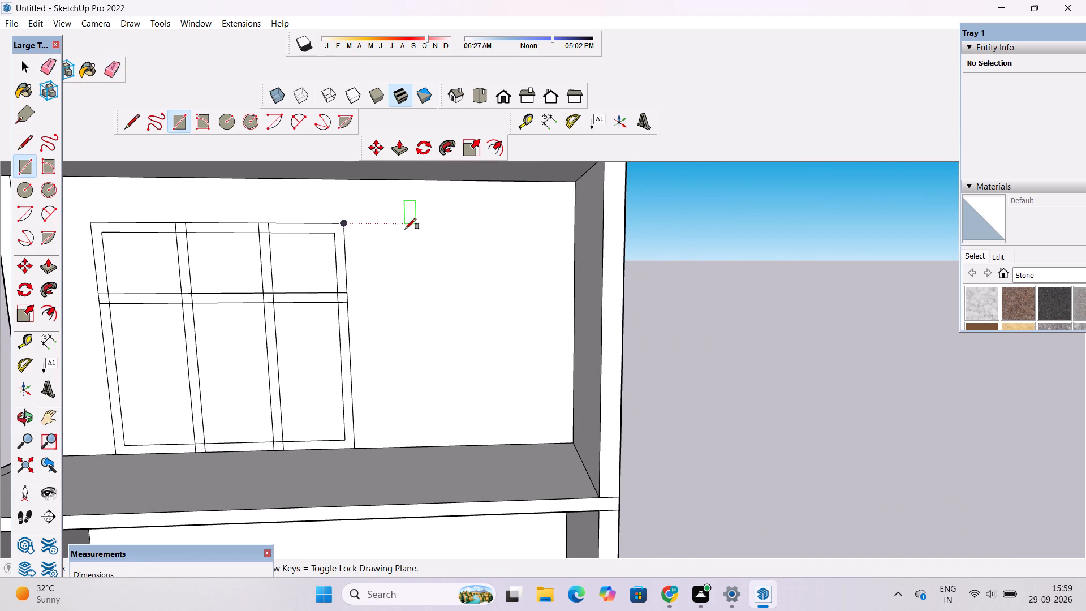
left_click(421, 225)
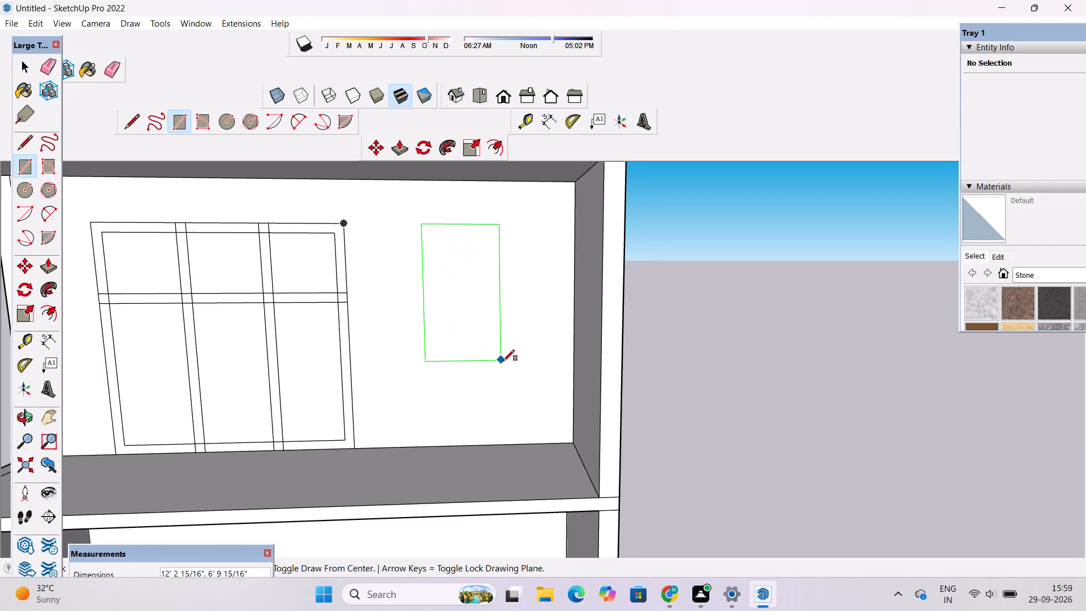
left_click(530, 362)
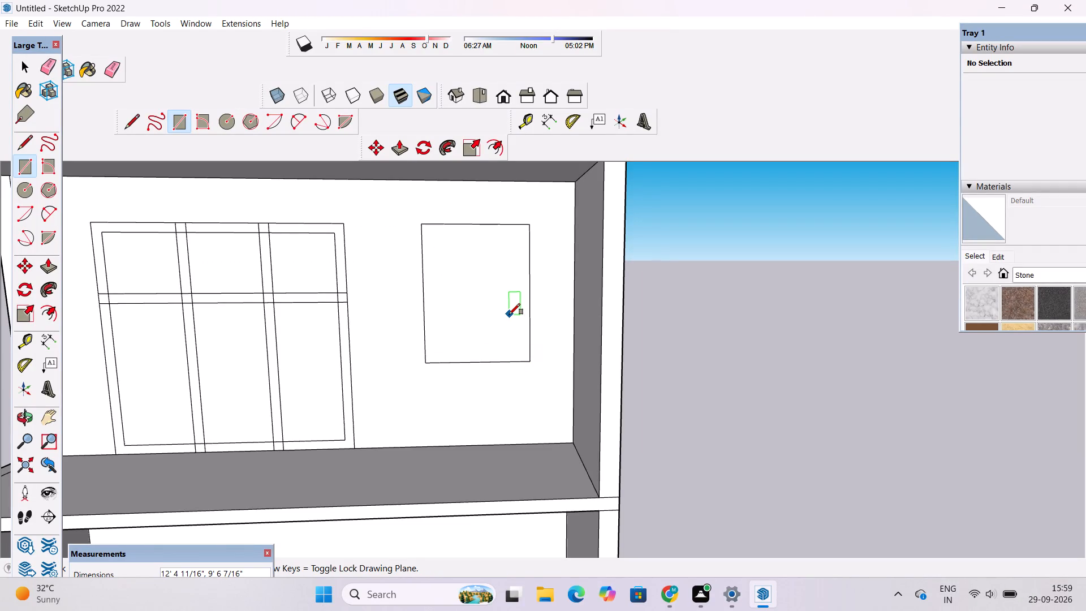
Offset the window rectangle's edges inward by about 7 1/4" to form its frame.
type("of")
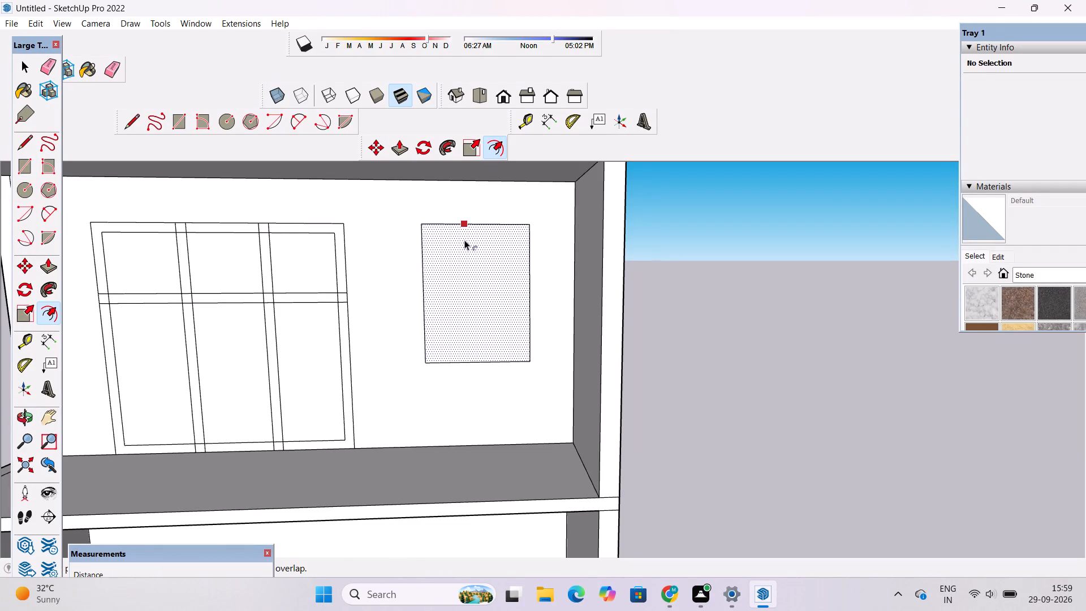
left_click(464, 240)
scroll(463, 245, "up", 1)
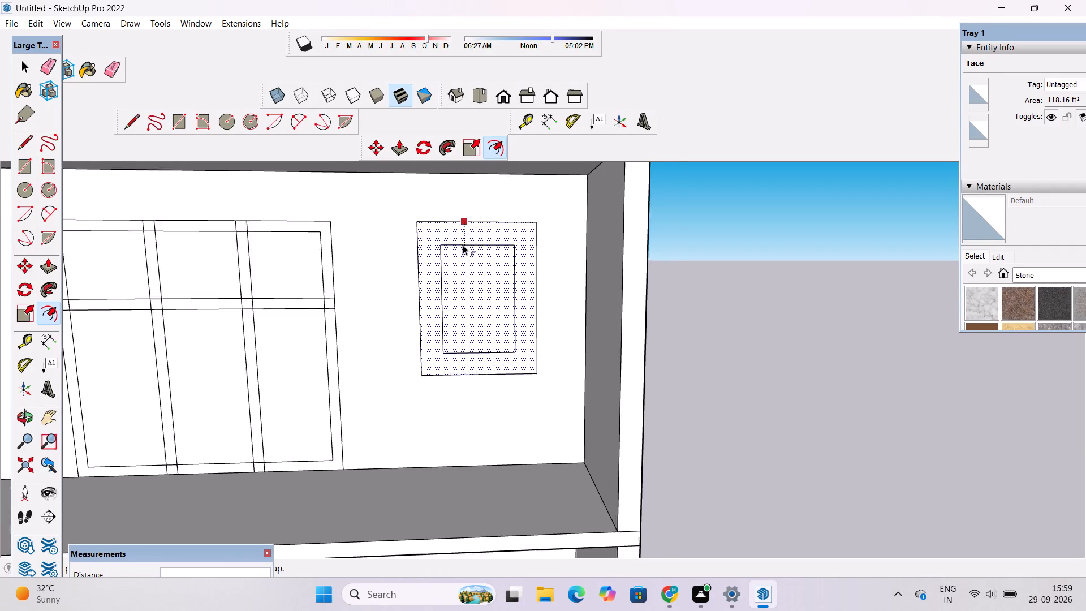
scroll(463, 245, "up", 1)
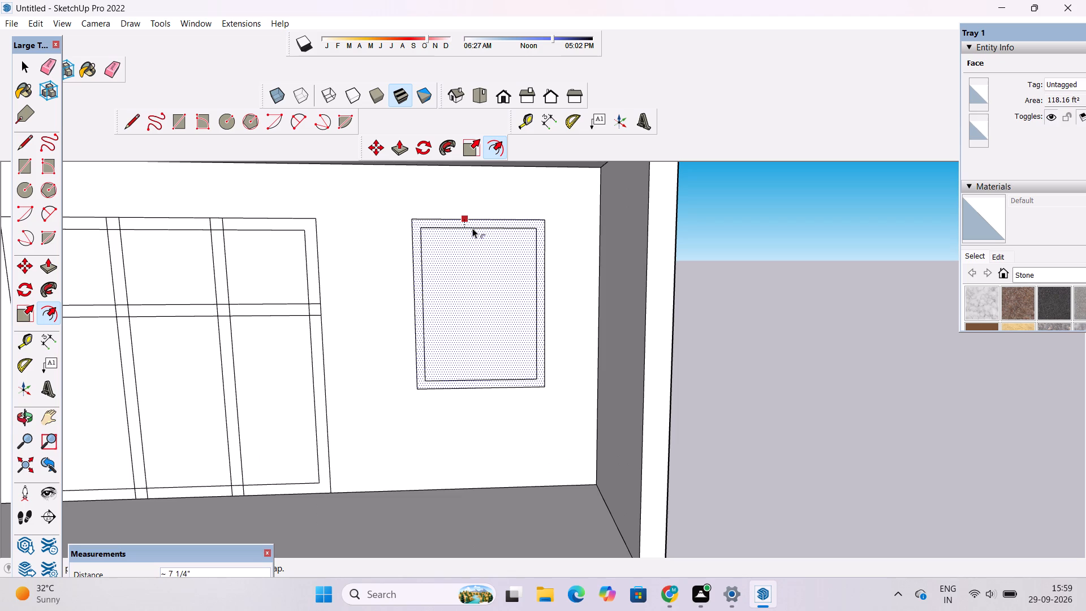
scroll(472, 228, "up", 1)
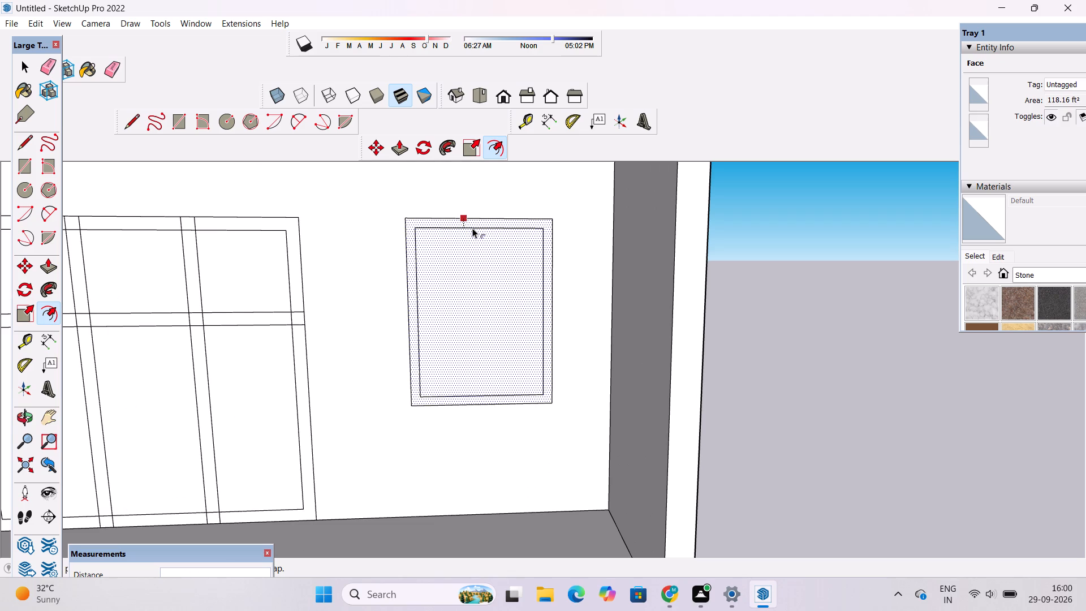
scroll(472, 228, "up", 1)
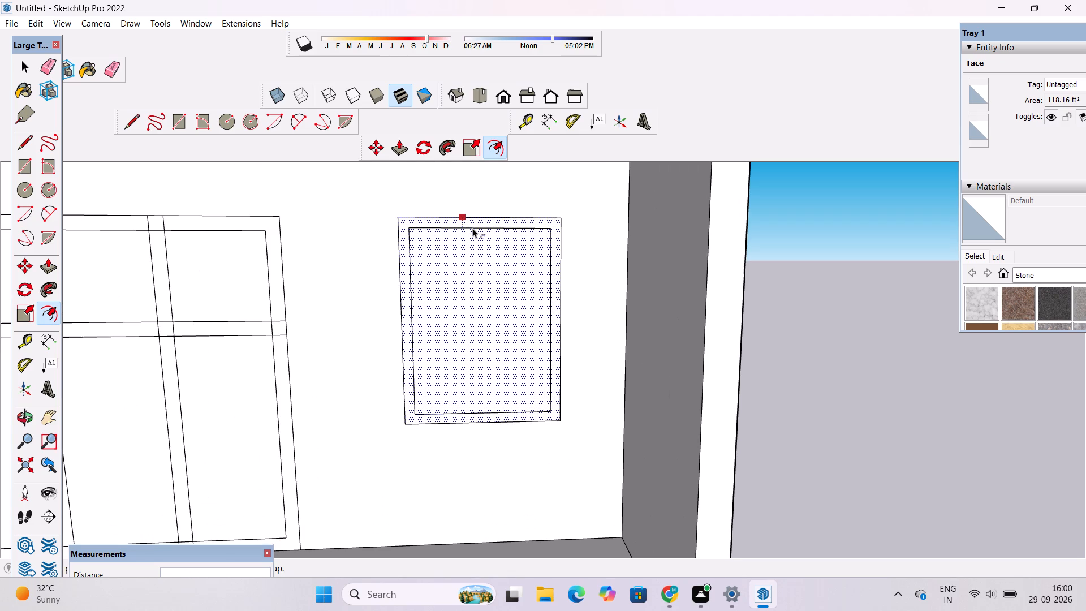
left_click(472, 228)
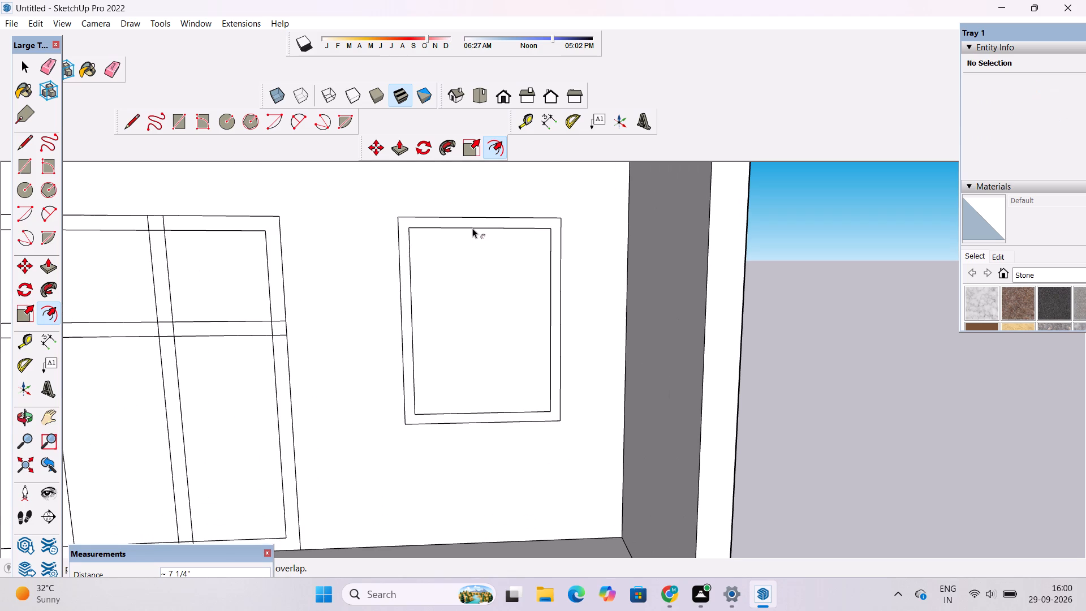
key("space")
Examine the framed window and the neighbouring door from several angles and distances.
key("o")
scroll(472, 233, "down", 4)
left_click_drag(489, 250, 442, 252)
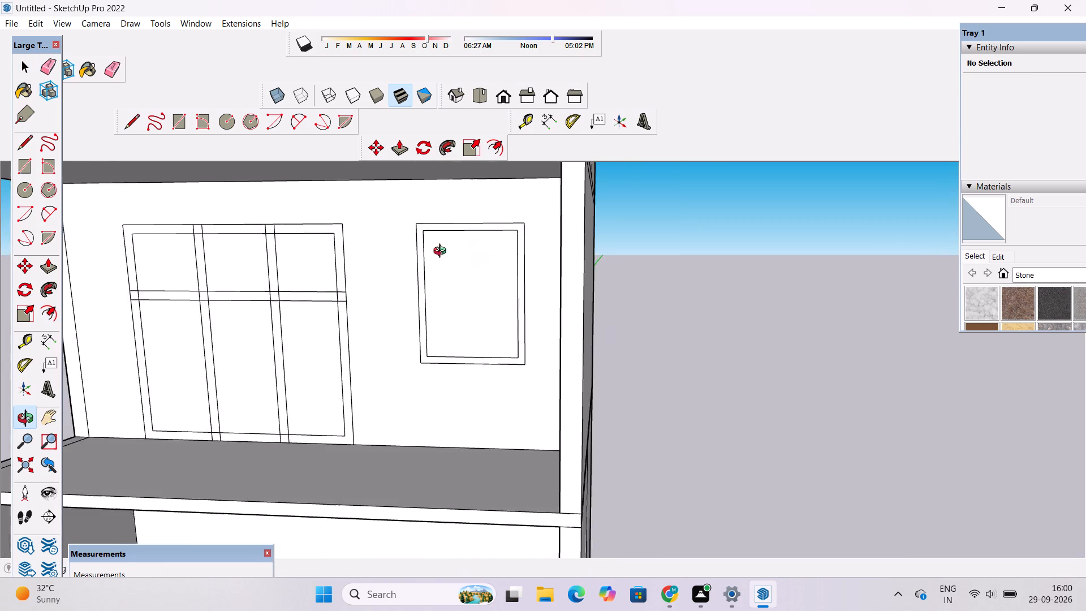
scroll(424, 282, "up", 3)
left_click_drag(424, 282, 453, 274)
left_click_drag(452, 291, 460, 238)
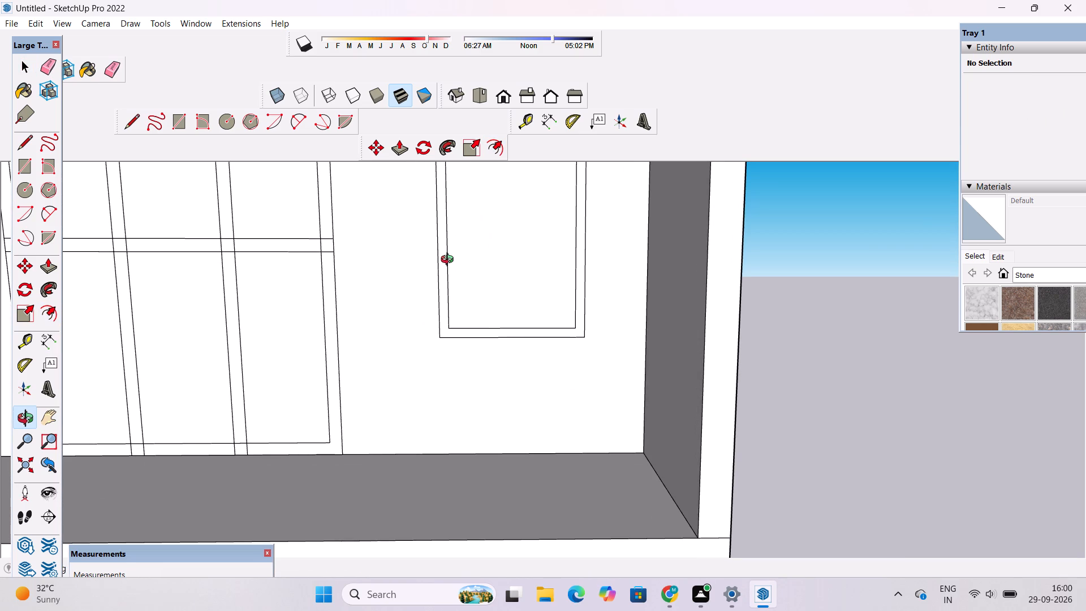
scroll(454, 285, "down", 2)
left_click_drag(480, 269, 444, 326, "shift")
scroll(441, 325, "down", 1)
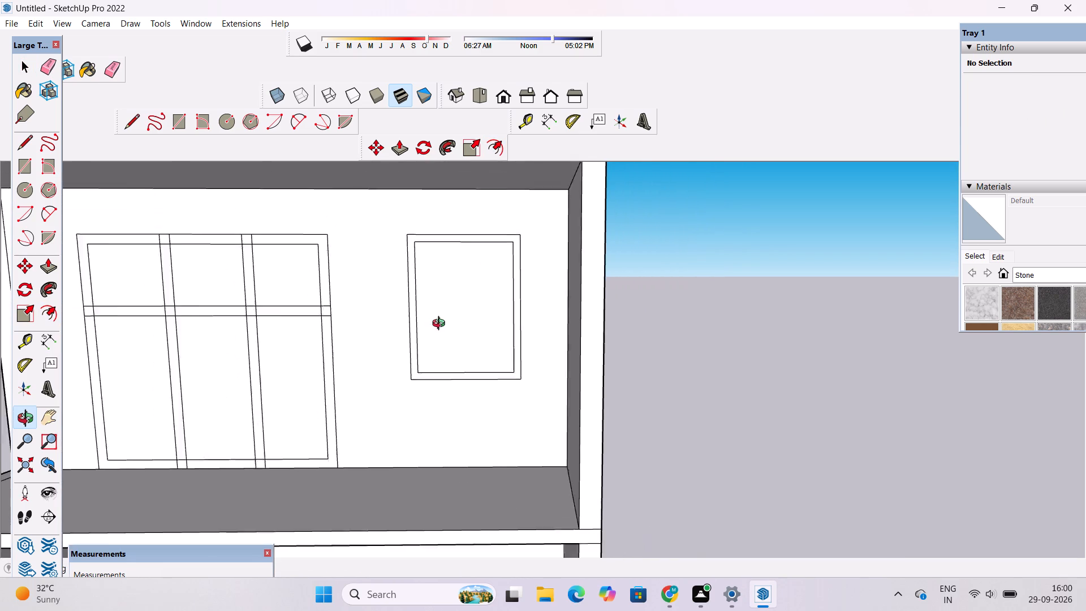
scroll(441, 325, "down", 1)
scroll(438, 316, "up", 5)
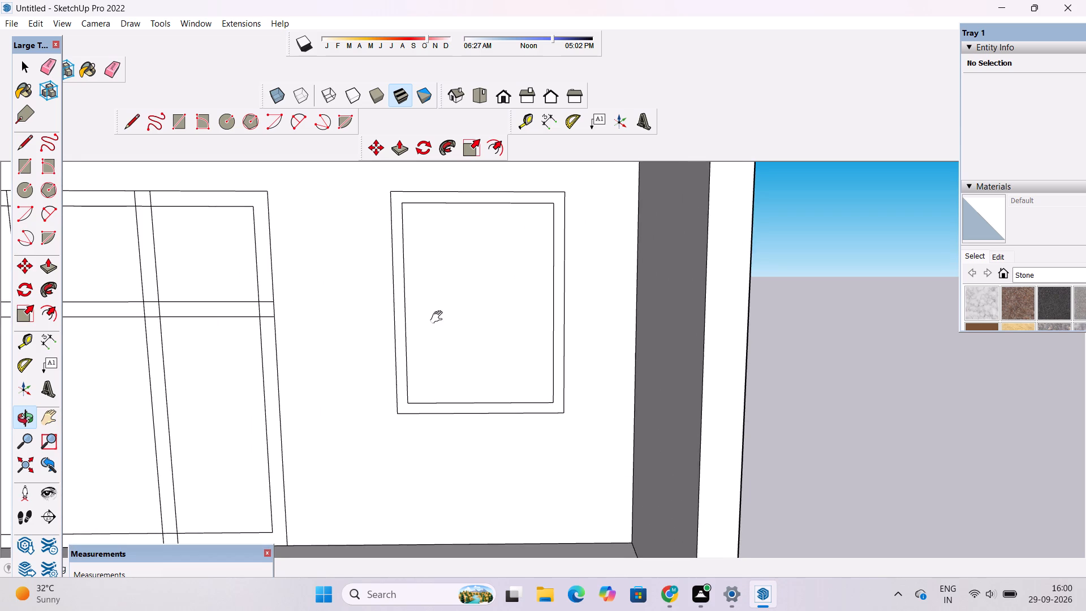
left_click_drag(439, 317, 441, 281, "shift")
scroll(443, 285, "down", 4)
left_click_drag(443, 285, 433, 294, "shift")
scroll(433, 294, "up", 1)
left_click_drag(432, 293, 439, 295, "shift")
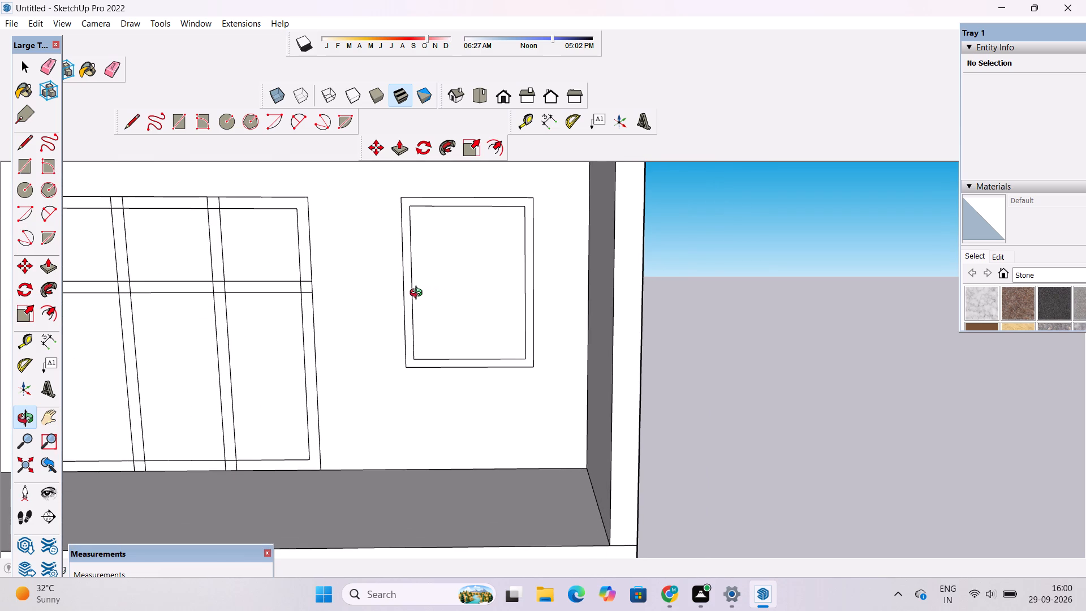
scroll(419, 297, "down", 1, "shift")
scroll(439, 360, "down", 4, "shift")
left_click_drag(429, 375, 436, 380, "shift")
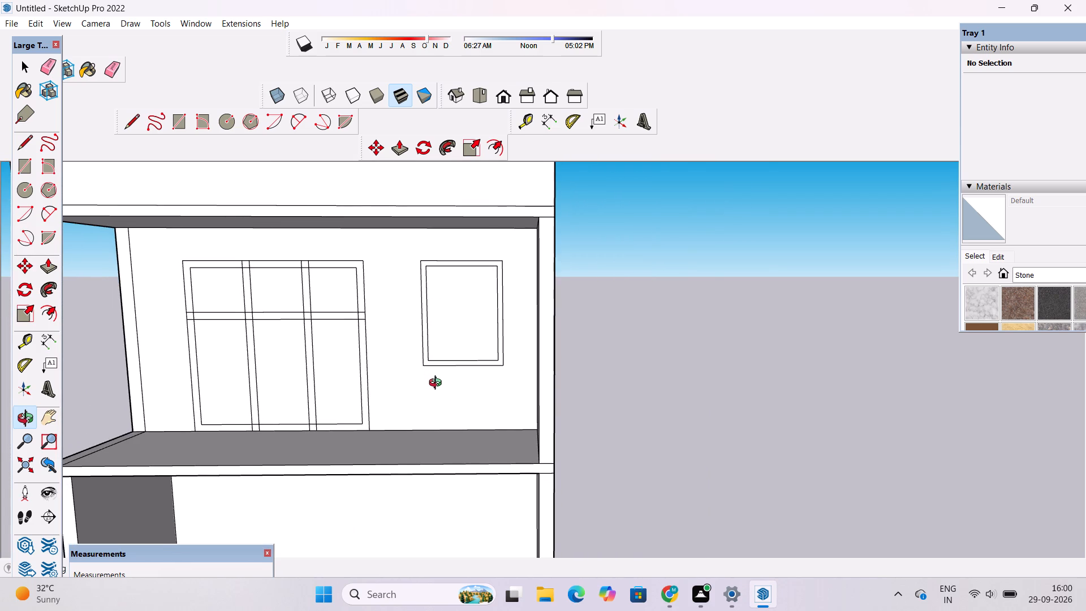
left_click(438, 384)
left_click(434, 384, "shift")
Draw a vertical divider rectangle, about 6" by 11' 2", from the midpoint of the window's inner bottom edge to its inner top edge.
key("r")
scroll(434, 385, "down", 2)
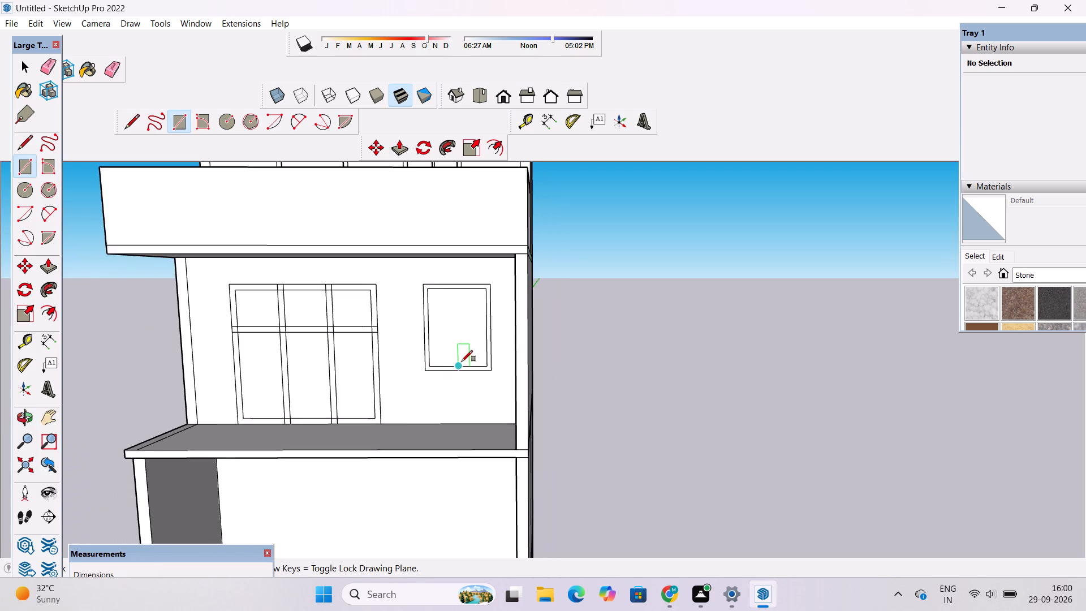
scroll(462, 362, "up", 11)
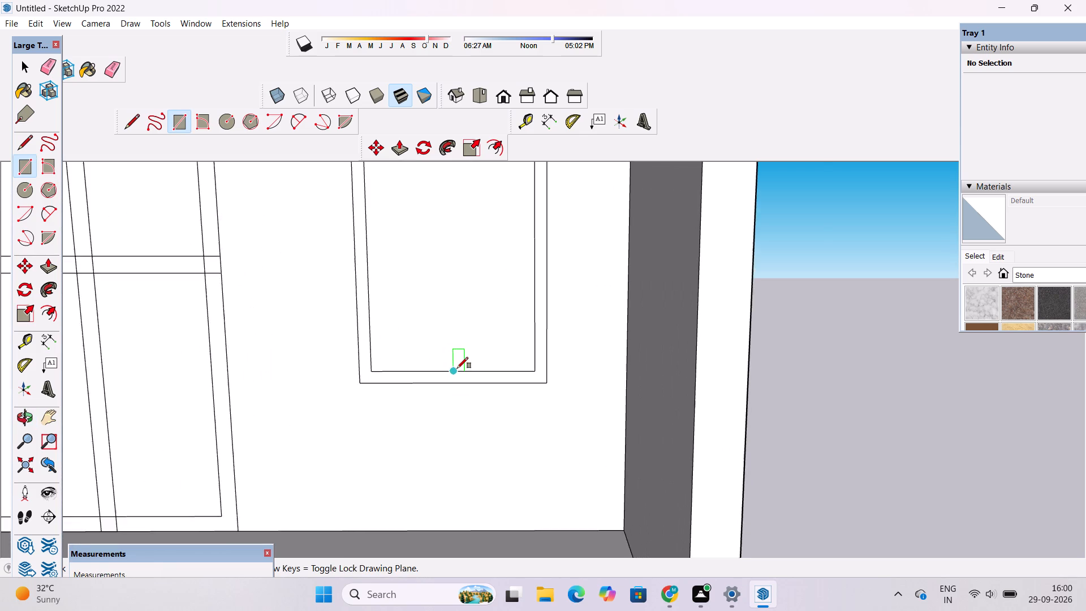
left_click(449, 370)
scroll(449, 370, "down", 4)
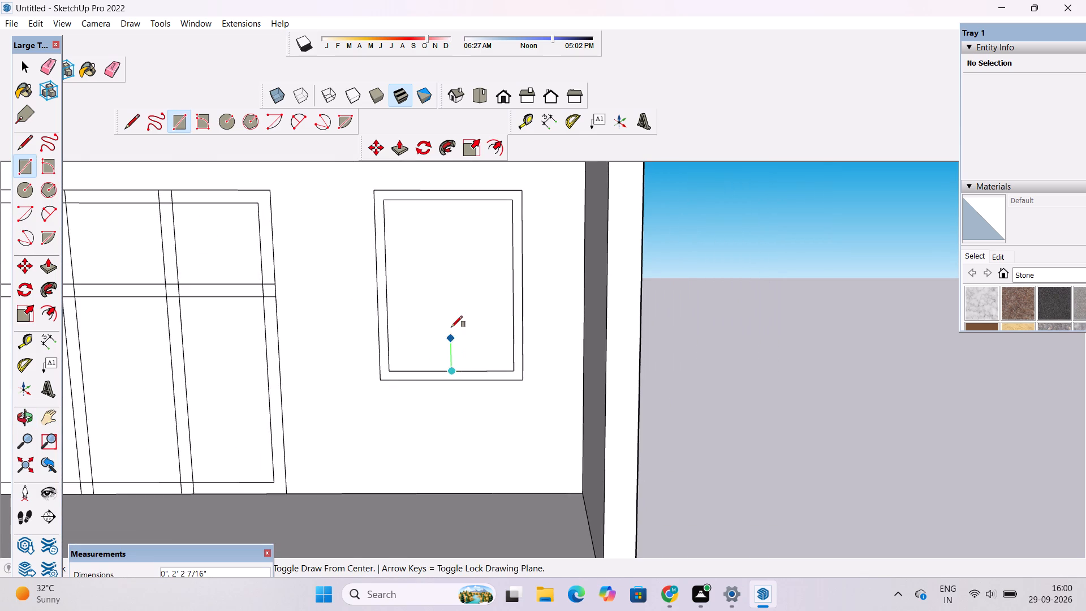
scroll(451, 326, "down", 3)
scroll(448, 231, "up", 3)
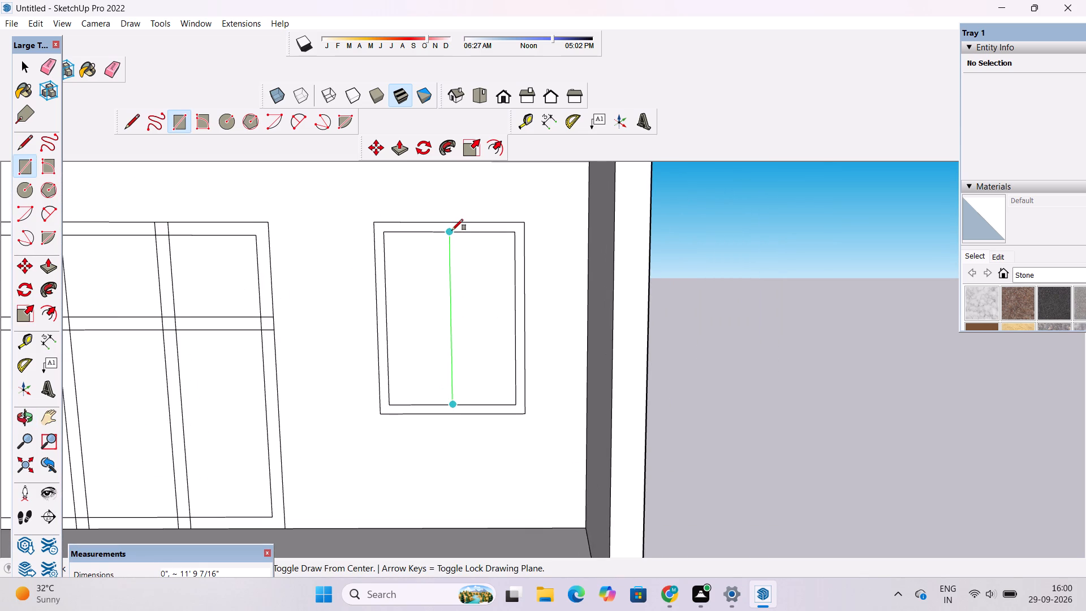
scroll(452, 230, "up", 4)
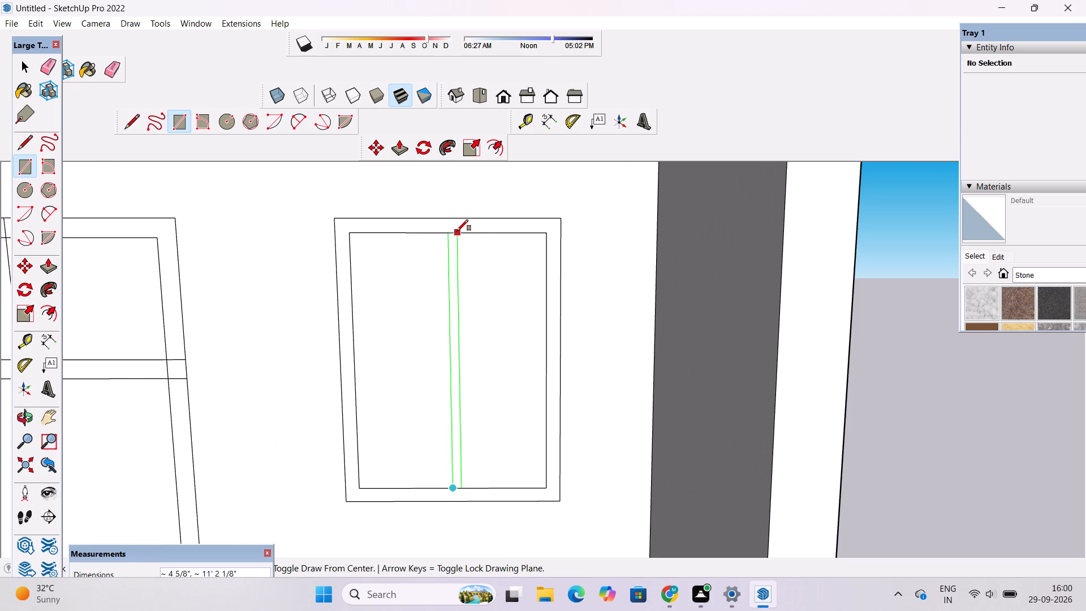
left_click(460, 234)
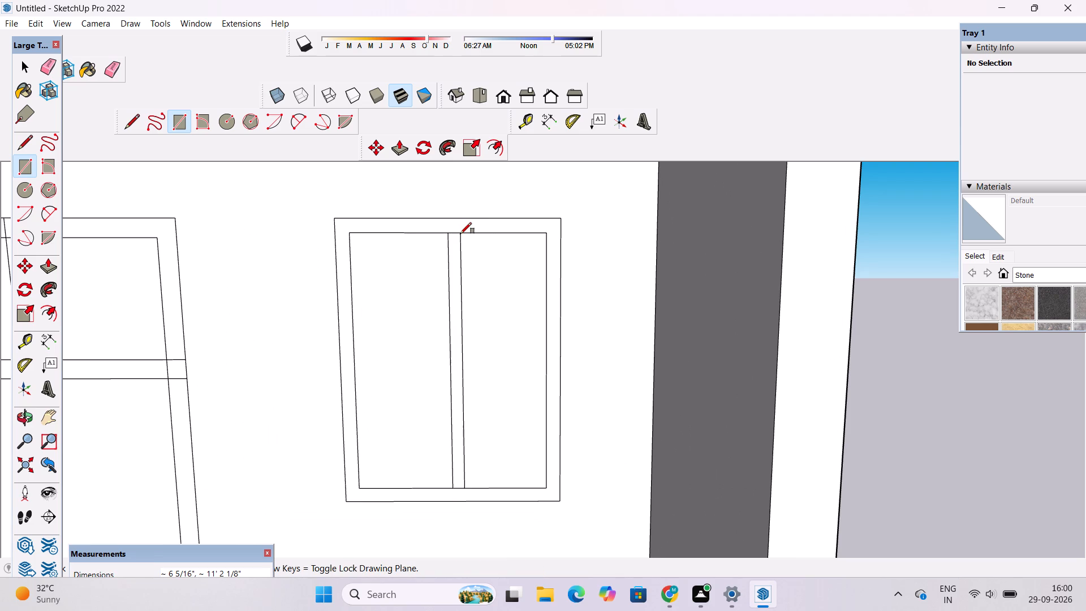
key("space")
Examine the divided window and the door together on the building's upper level.
type("o")
scroll(460, 245, "down", 9)
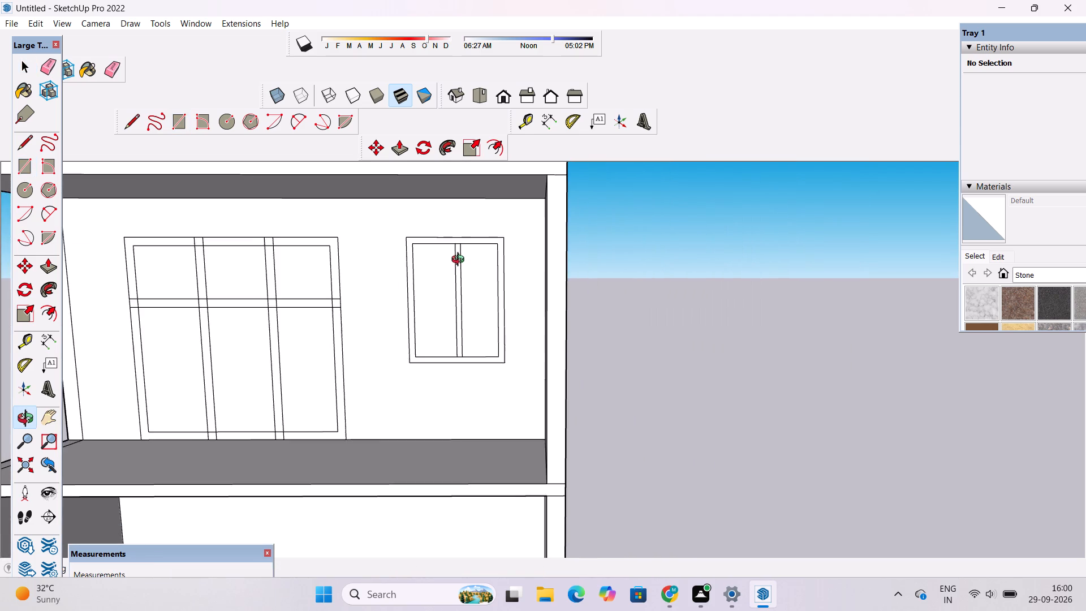
left_click_drag(456, 304, 505, 295, "shift")
left_click_drag(506, 278, 489, 279, "shift")
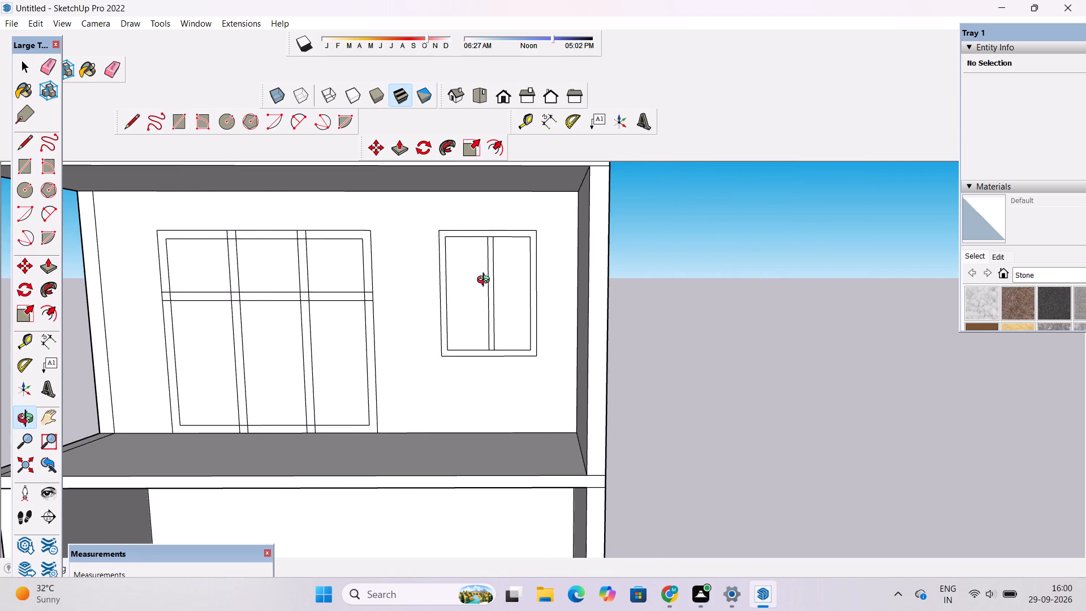
left_click_drag(495, 280, 471, 278, "shift")
scroll(463, 286, "down", 3)
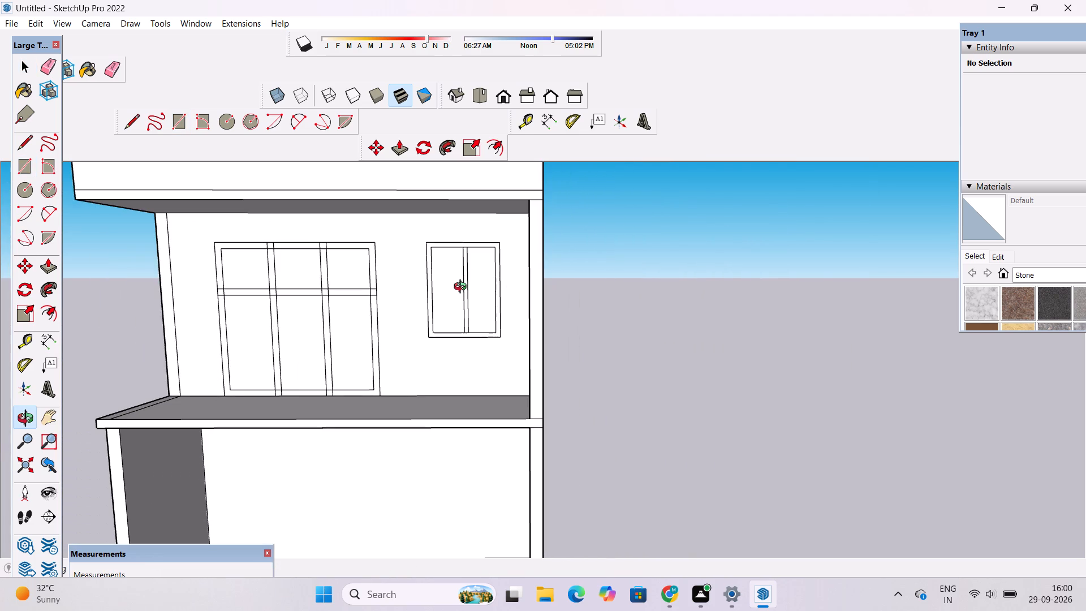
Move the window's vertical divider about 2 1/4" sideways toward the door, along the frame's inner bottom edge.
scroll(463, 288, "up", 2)
scroll(463, 288, "down", 3)
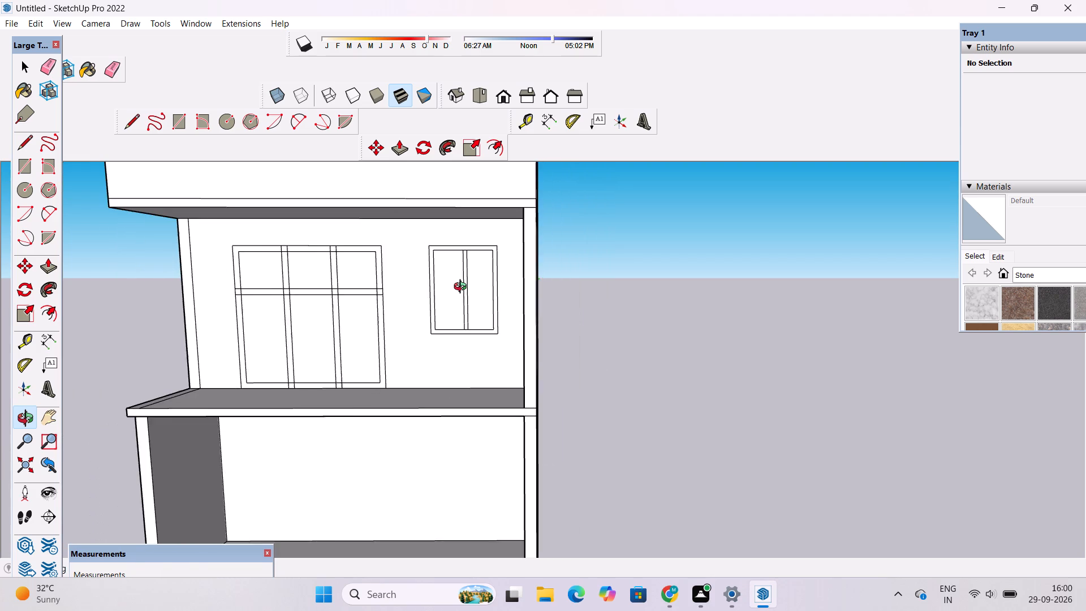
left_click_drag(446, 295, 473, 296, "shift")
scroll(477, 296, "up", 3)
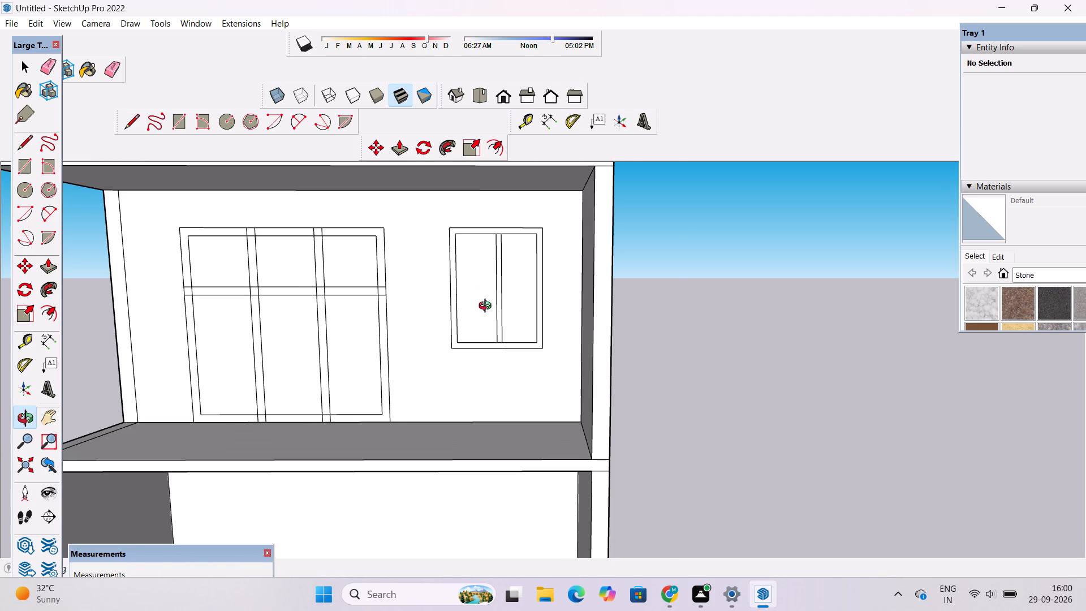
scroll(488, 311, "up", 3)
left_click_drag(495, 309, 458, 333, "shift")
scroll(456, 322, "up", 4, "shift")
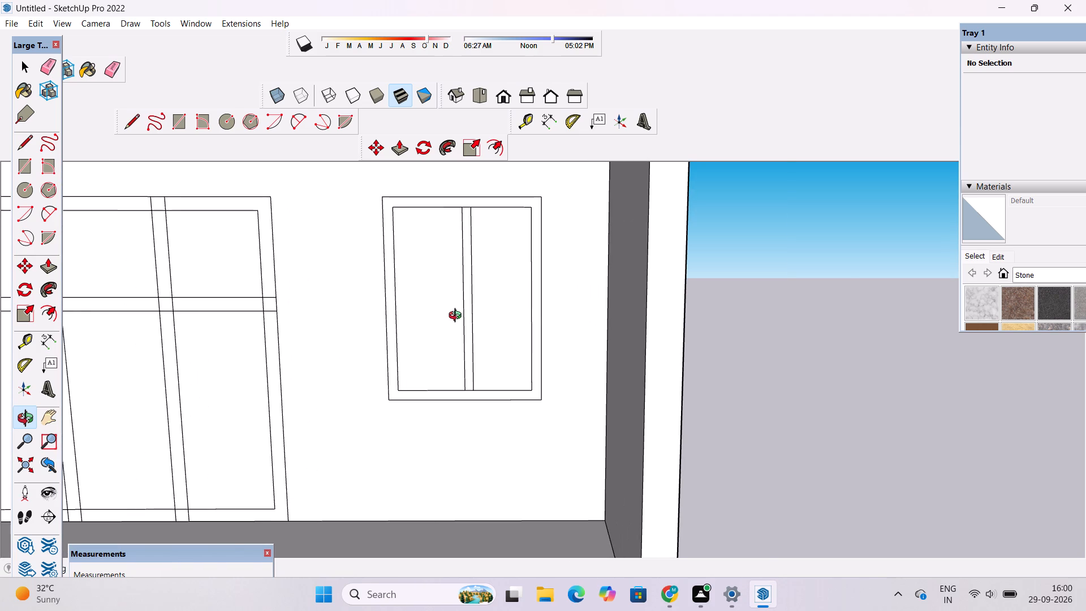
key("space")
scroll(473, 304, "up", 3)
left_click(472, 292)
left_click(472, 292)
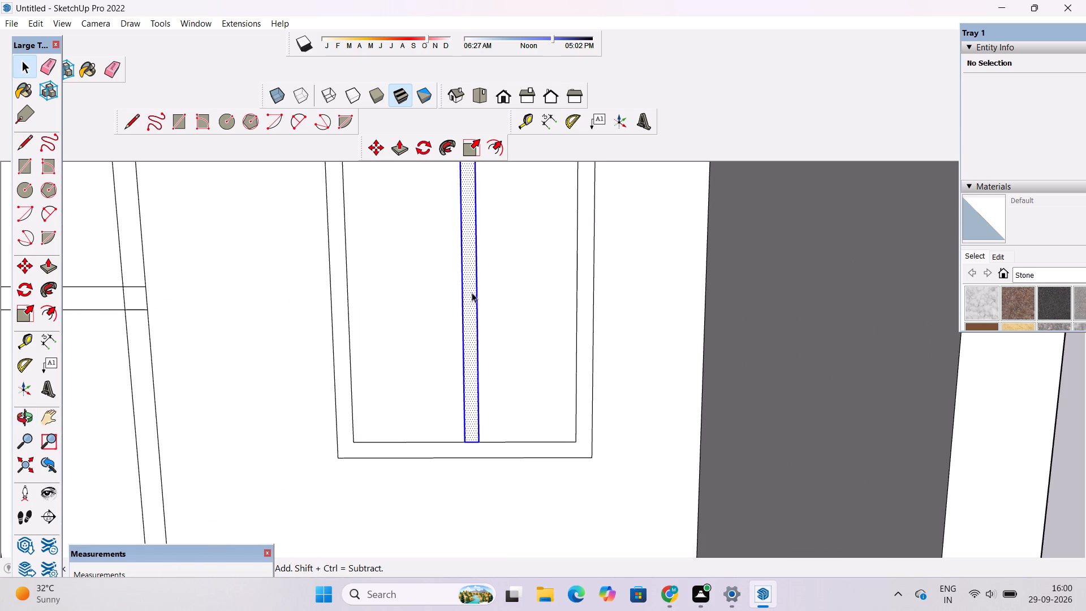
scroll(471, 292, "down", 3)
key("m")
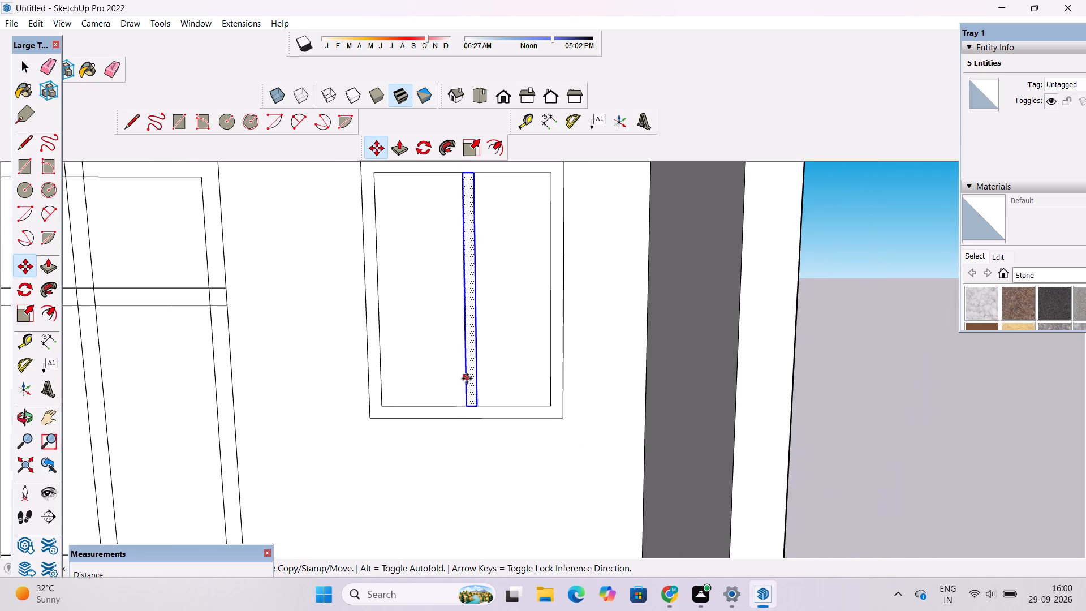
scroll(467, 398, "down", 2)
scroll(467, 399, "up", 8)
left_click(464, 408)
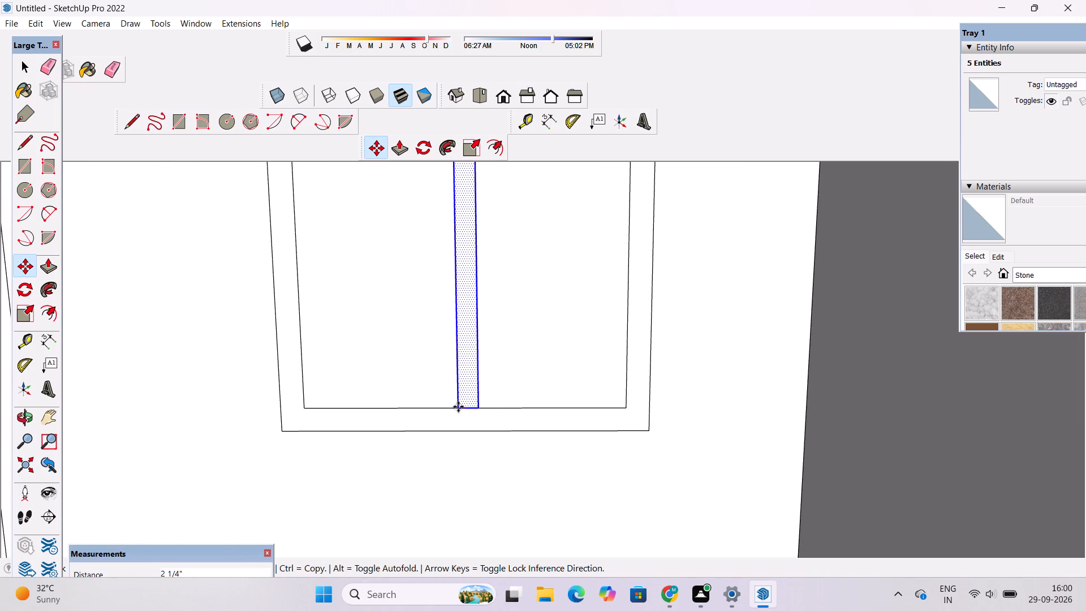
left_click(458, 407)
scroll(414, 378, "down", 14)
key("space")
left_click(606, 357)
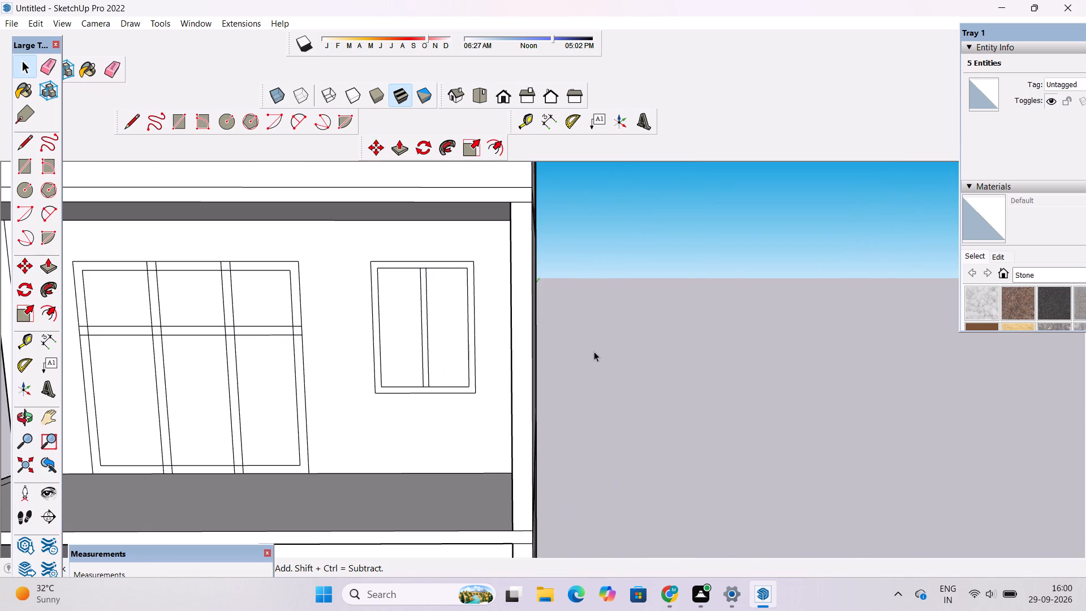
Examine the panelled door, the divided window and the surrounding building levels from several angles and distances.
key("o")
scroll(564, 364, "down", 4)
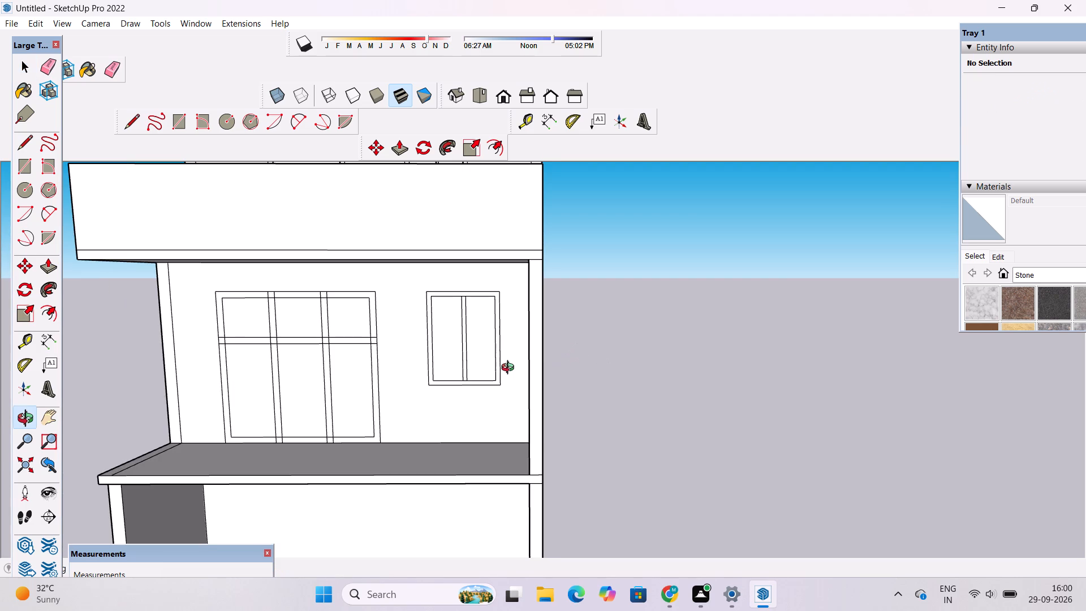
left_click_drag(464, 365, 480, 365, "shift")
scroll(491, 357, "up", 2)
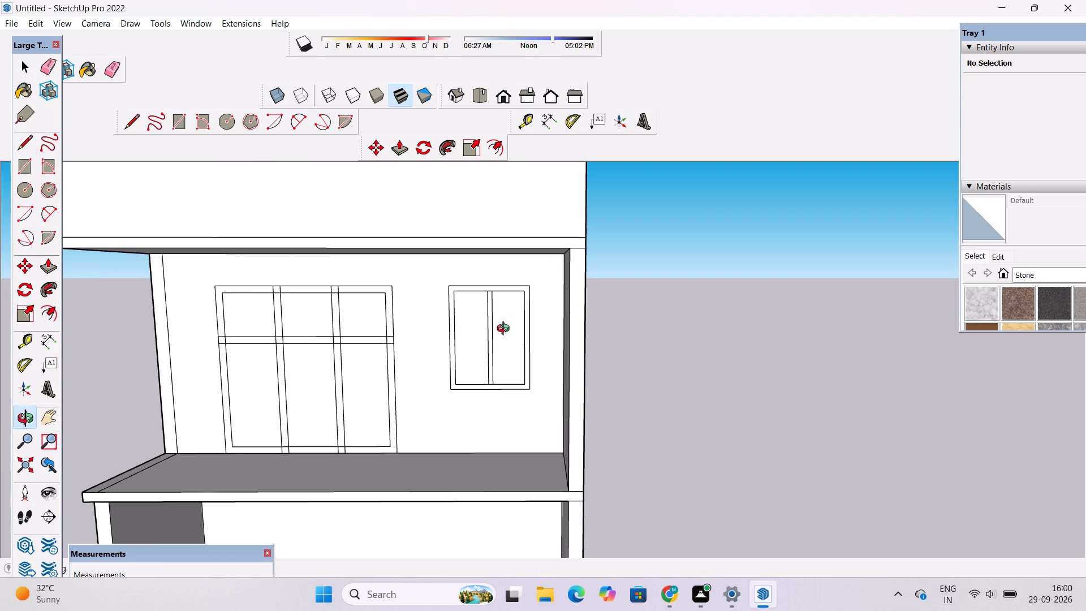
scroll(506, 330, "down", 3)
left_click_drag(499, 356, 541, 326, "shift")
left_click_drag(523, 369, 508, 454)
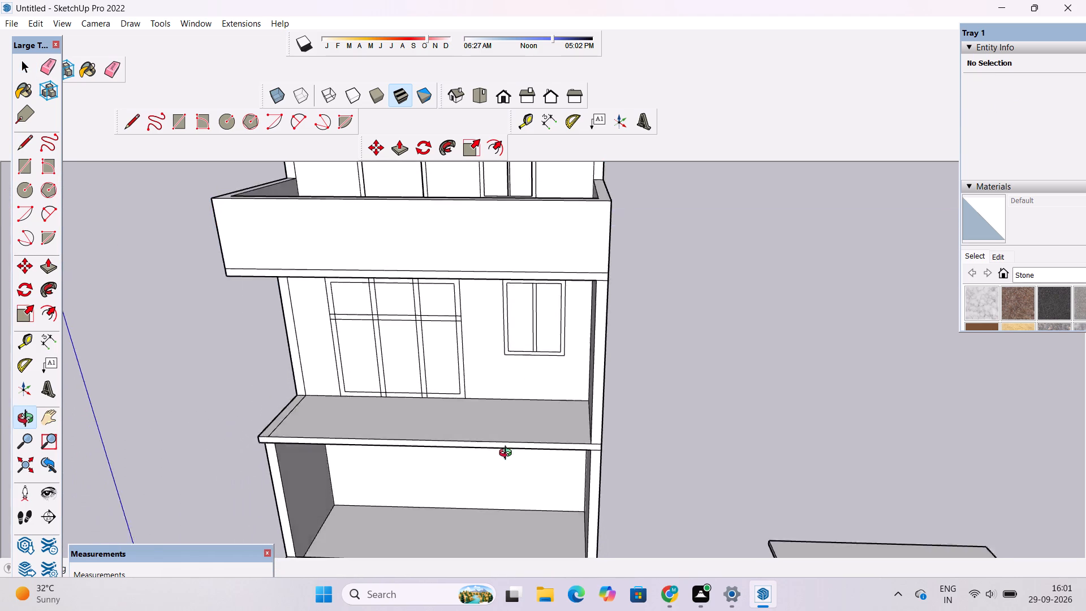
left_click_drag(508, 454, 501, 458)
left_click_drag(432, 457, 447, 446, "shift")
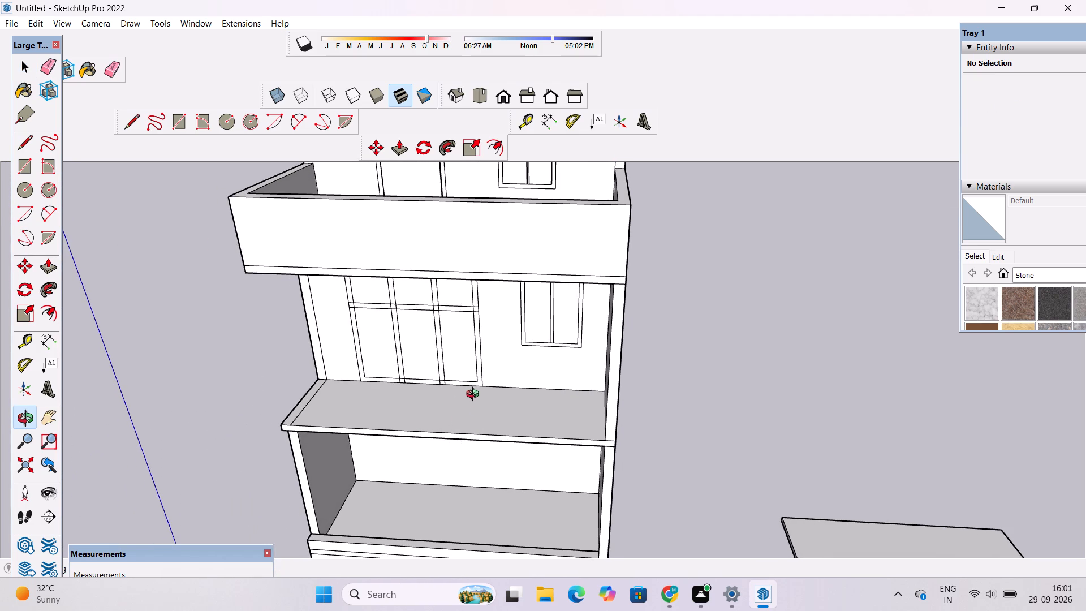
left_click_drag(482, 379, 497, 320)
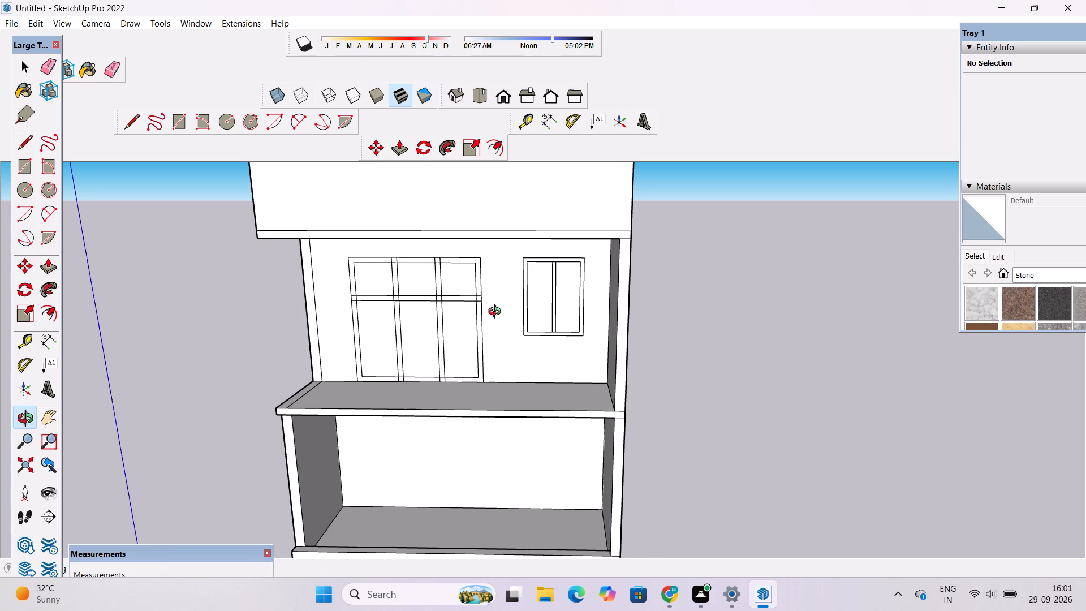
scroll(497, 313, "up", 2)
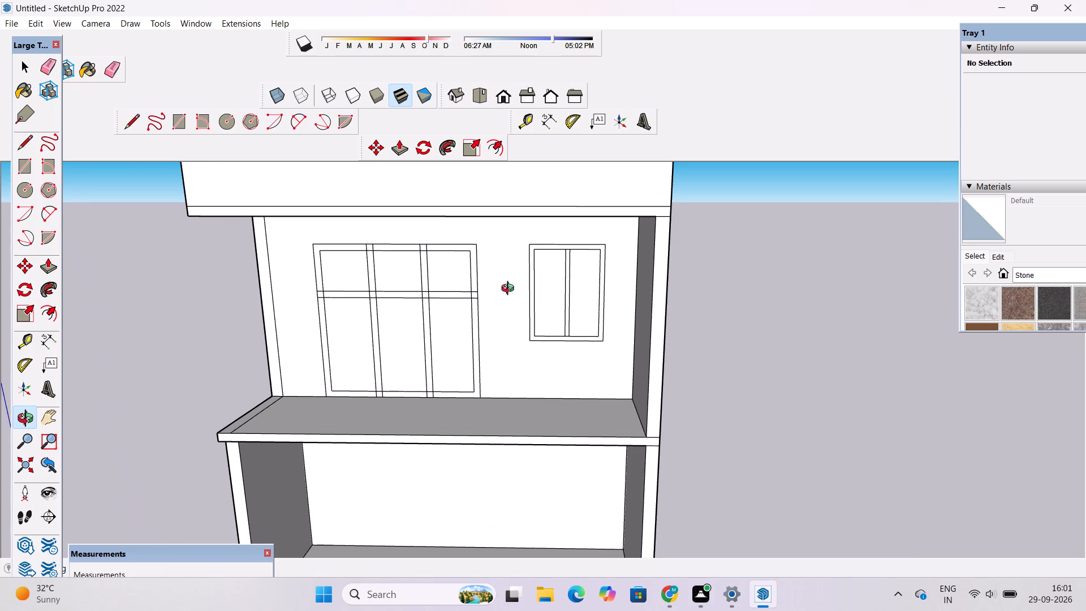
scroll(510, 290, "down", 3)
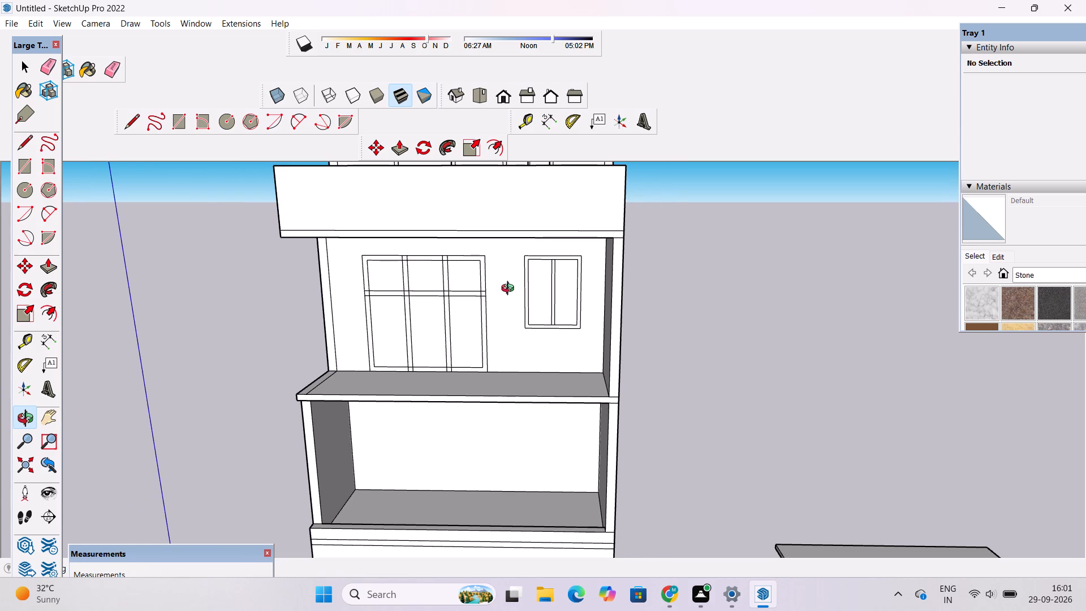
scroll(510, 290, "up", 3)
left_click_drag(536, 312, 493, 315)
left_click_drag(480, 322, 554, 322, "shift")
scroll(555, 322, "down", 6)
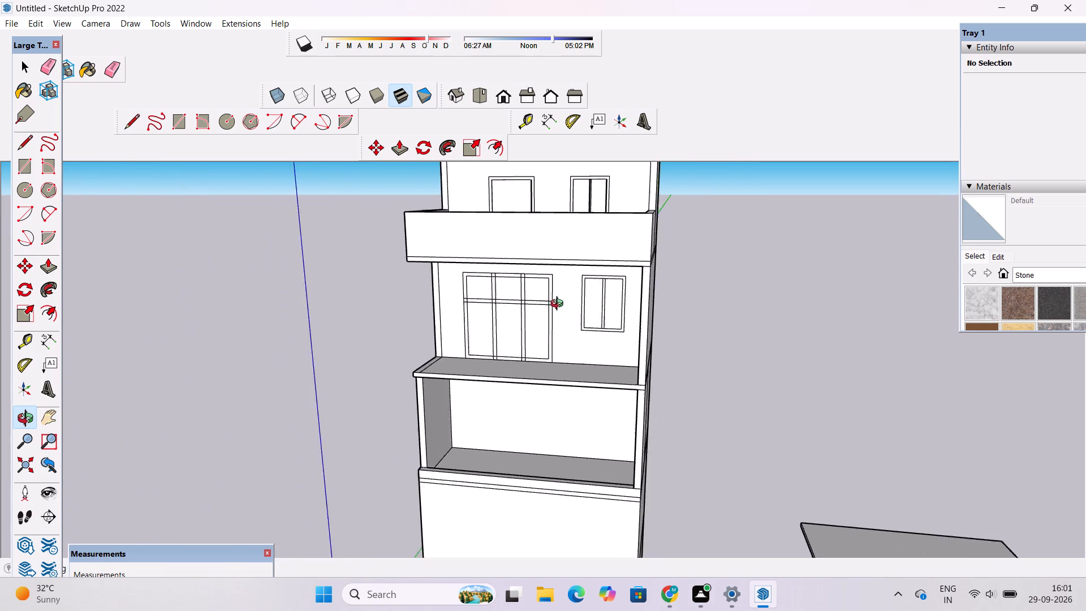
scroll(559, 305, "down", 2)
left_click_drag(510, 371, 508, 386)
left_click_drag(507, 387, 511, 369, "shift")
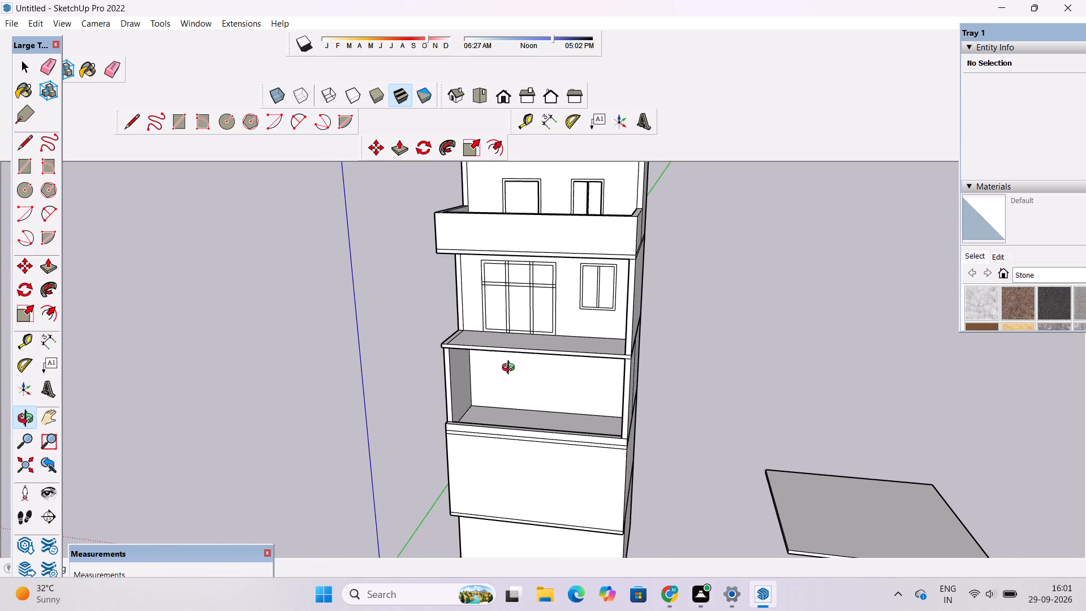
scroll(513, 319, "up", 2)
left_click_drag(513, 317, 522, 392, "shift")
scroll(519, 360, "up", 4)
left_click_drag(521, 362, 546, 312)
scroll(508, 311, "up", 2)
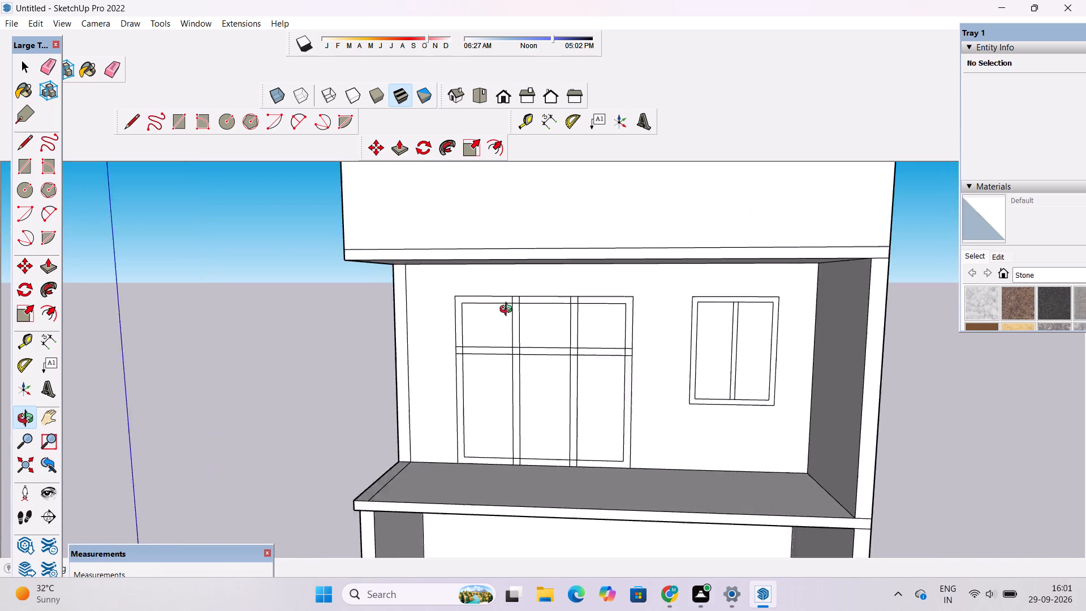
scroll(508, 311, "up", 2)
left_click_drag(522, 317, 494, 330, "shift")
scroll(494, 330, "up", 1)
scroll(493, 323, "down", 1)
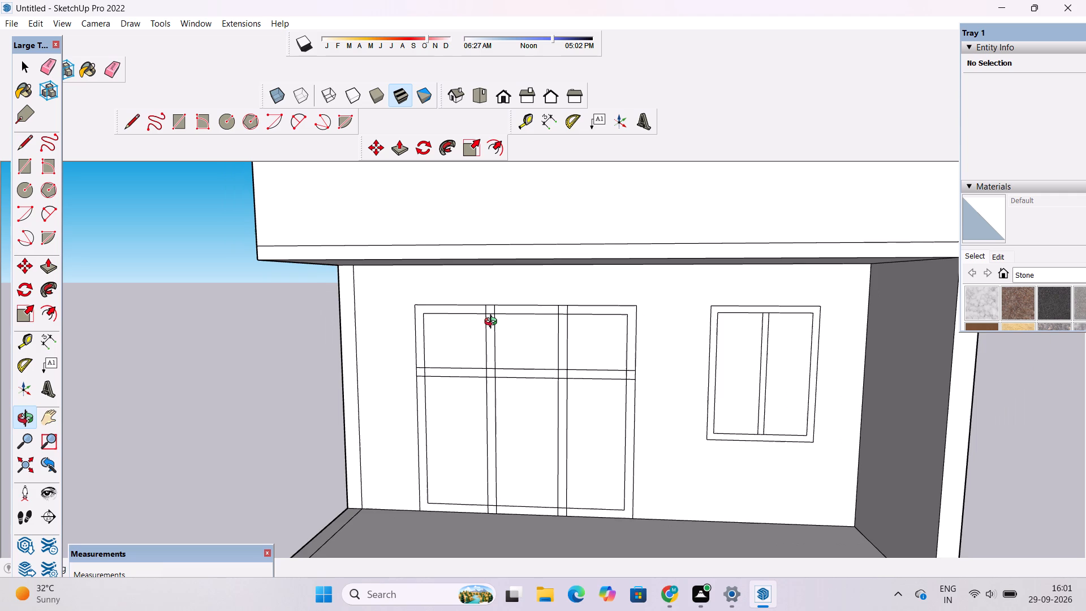
left_click_drag(492, 323, 500, 324, "shift")
left_click_drag(501, 334, 519, 320)
scroll(520, 316, "up", 2)
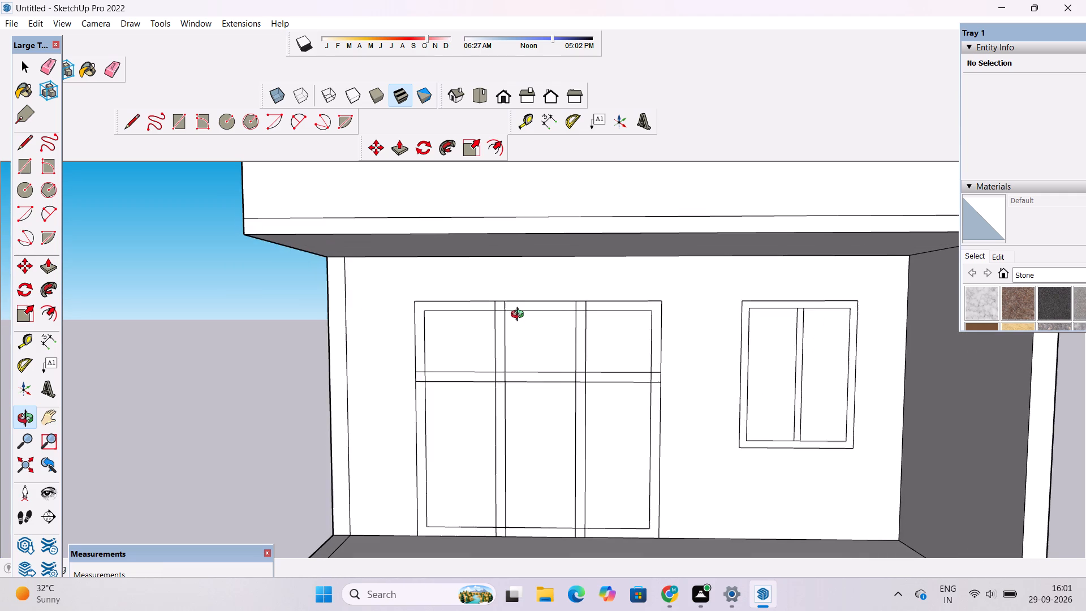
scroll(520, 316, "down", 3)
left_click_drag(530, 325, 542, 364)
scroll(519, 340, "up", 3)
left_click_drag(519, 339, 509, 353, "shift")
scroll(499, 356, "up", 1)
left_click_drag(497, 356, 497, 341)
left_click_drag(498, 339, 484, 355, "shift")
scroll(481, 357, "up", 1)
left_click_drag(481, 356, 482, 349)
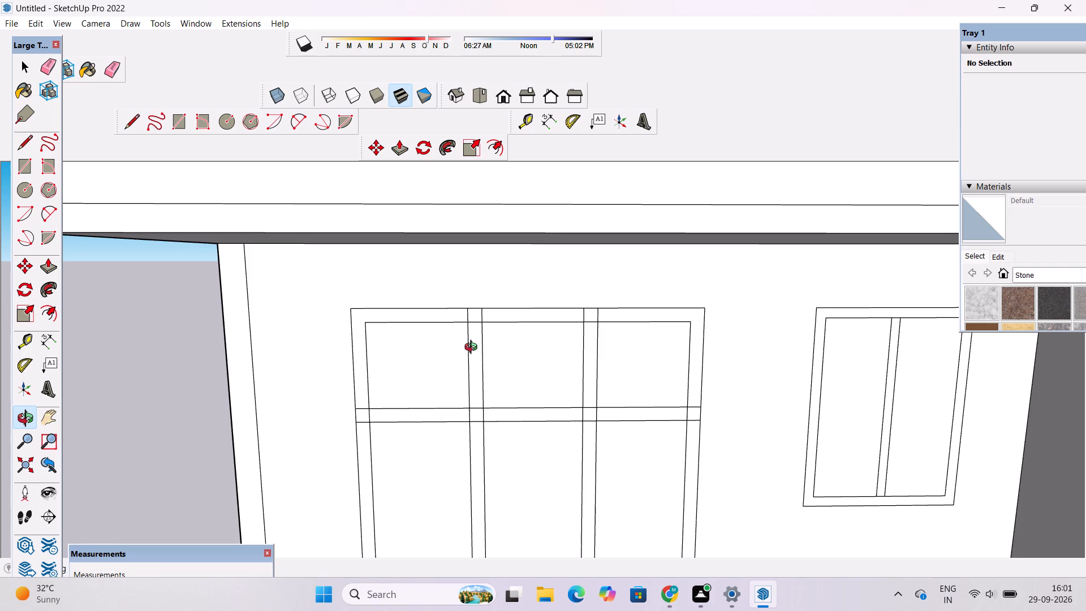
scroll(475, 347, "down", 2)
left_click_drag(492, 343, 492, 345)
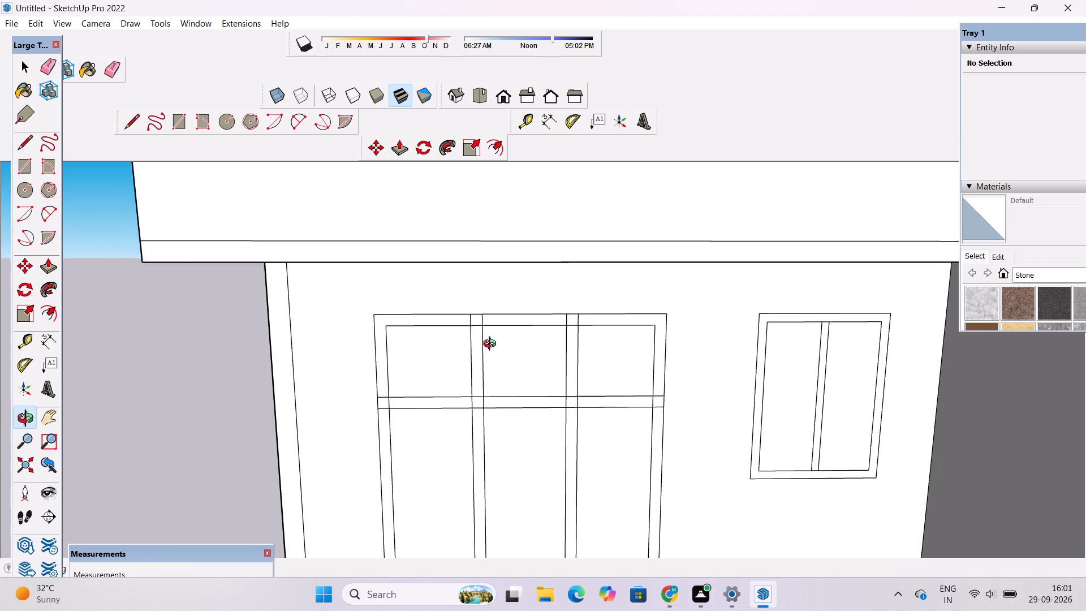
left_click_drag(492, 345, 489, 351)
left_click_drag(490, 358, 490, 332, "shift")
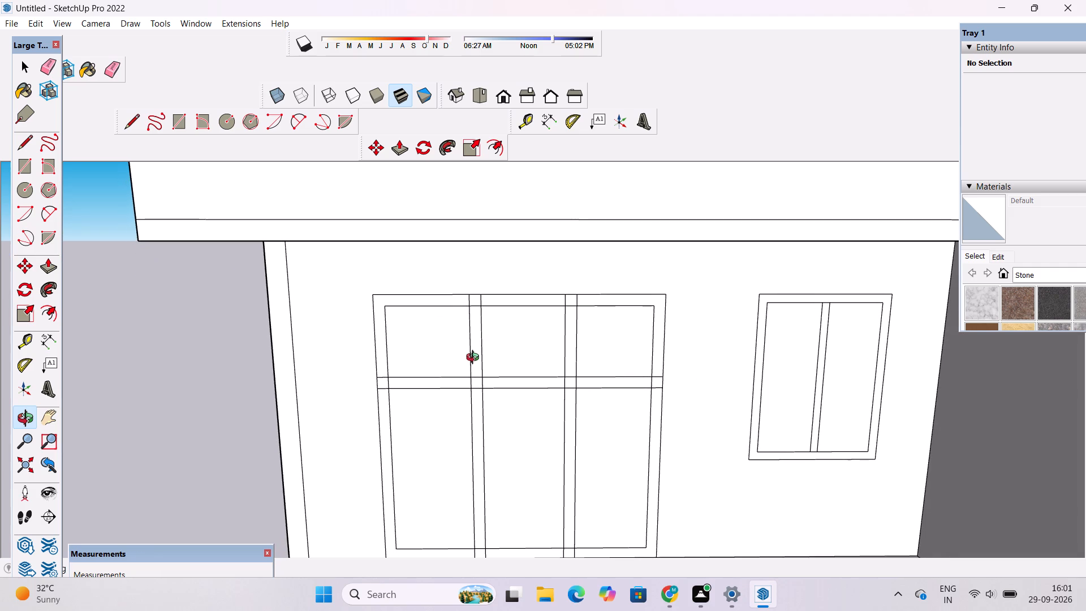
left_click_drag(475, 359, 480, 342, "shift")
Erase the overlapping segments where the door's horizontal bar crosses the left frame's inner edge and the first vertical divider.
scroll(397, 367, "up", 3)
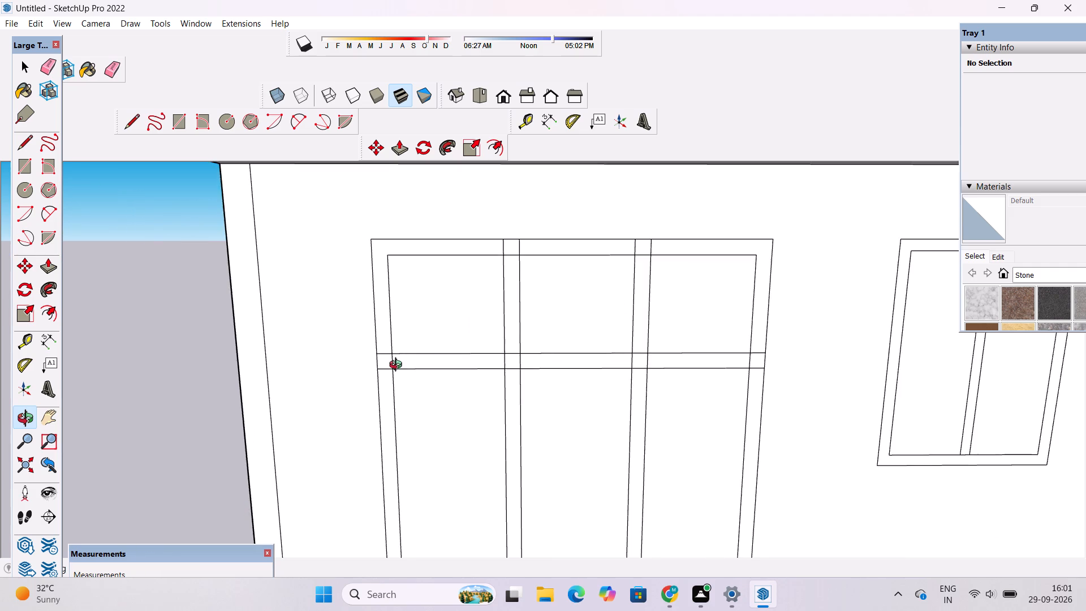
scroll(398, 366, "up", 4)
left_click(399, 366, "shift")
key("e")
scroll(397, 366, "up", 1)
left_click_drag(397, 355, 372, 369)
scroll(393, 358, "down", 4)
scroll(527, 354, "up", 3)
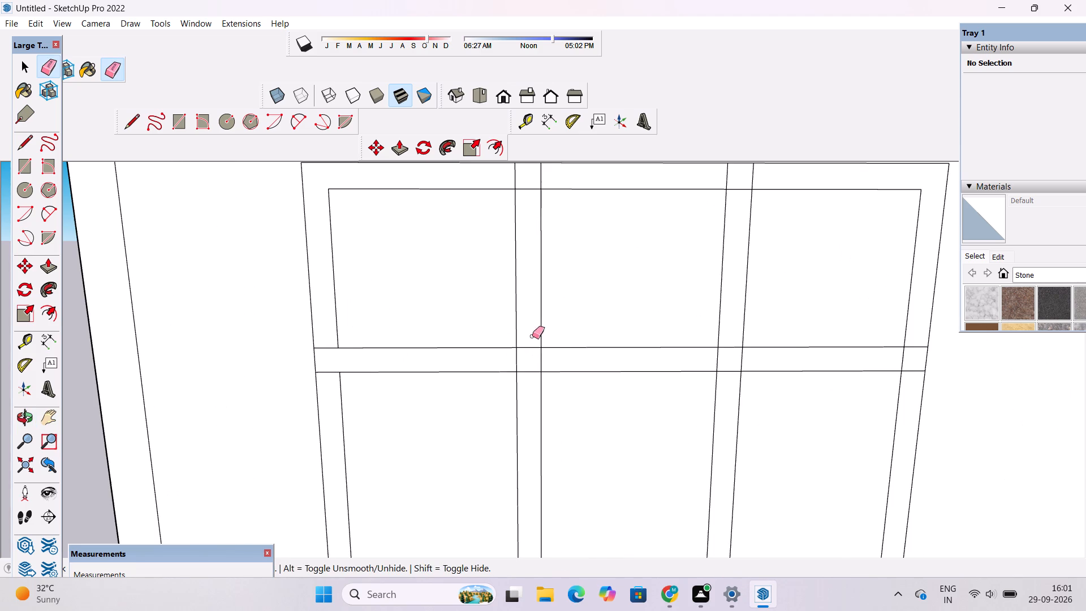
left_click_drag(532, 336, 515, 366)
left_click_drag(551, 356, 531, 363)
Erase the overlapping segments where both vertical dividers cross the door's top frame and where the second divider crosses the horizontal bar.
scroll(528, 356, "down", 4)
scroll(542, 223, "up", 3)
left_click_drag(525, 239, 527, 252)
scroll(511, 259, "down", 2)
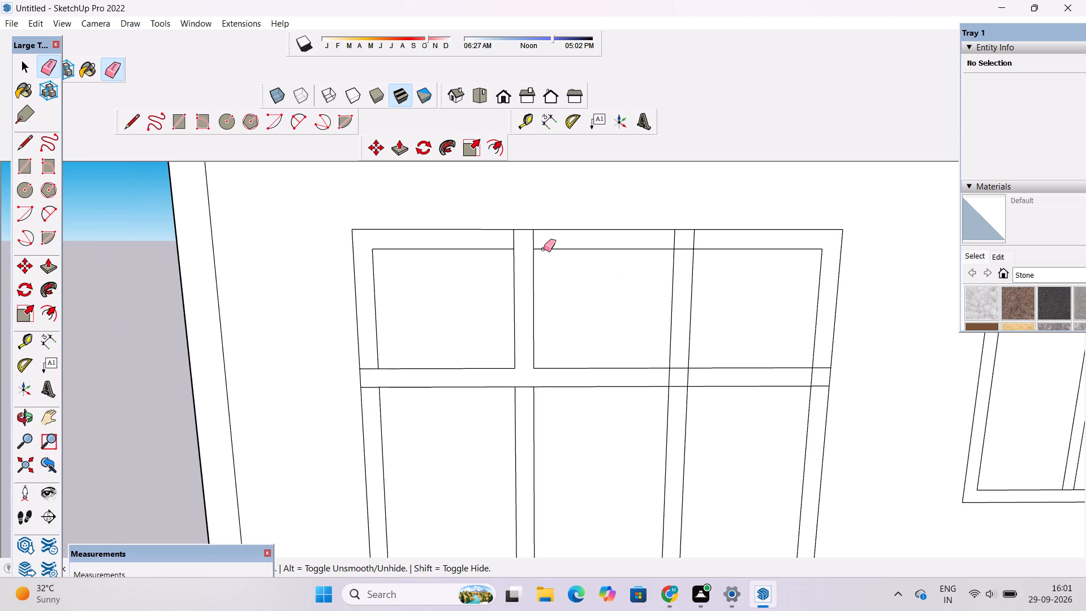
left_click_drag(543, 240, 506, 243)
scroll(678, 251, "up", 1)
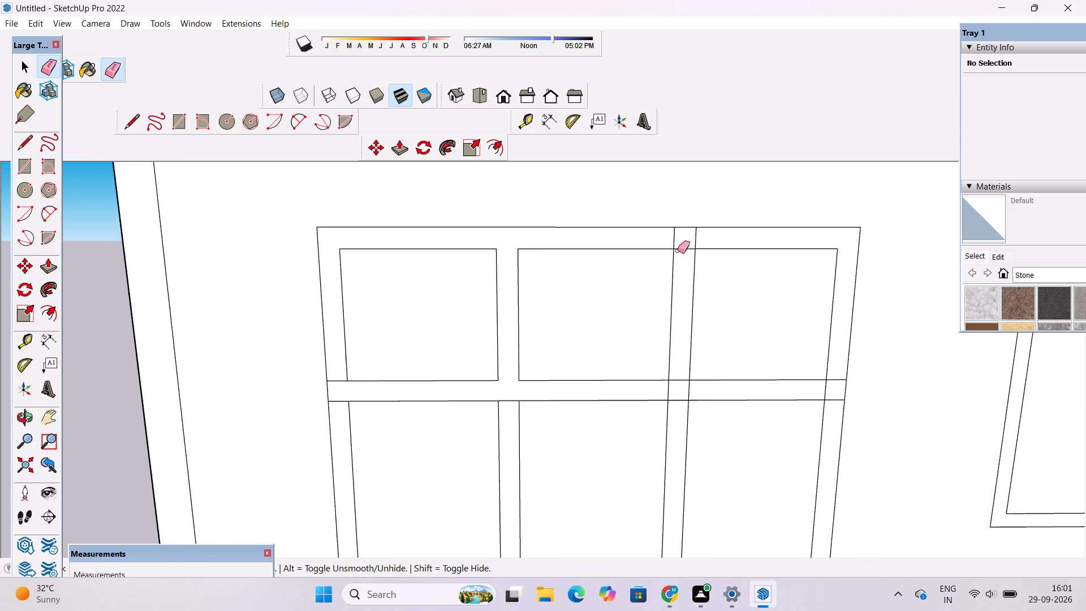
scroll(678, 251, "up", 1)
left_click_drag(716, 233, 667, 238)
left_click_drag(688, 240, 686, 257)
left_click_drag(679, 382, 678, 397)
left_click_drag(697, 402, 665, 400)
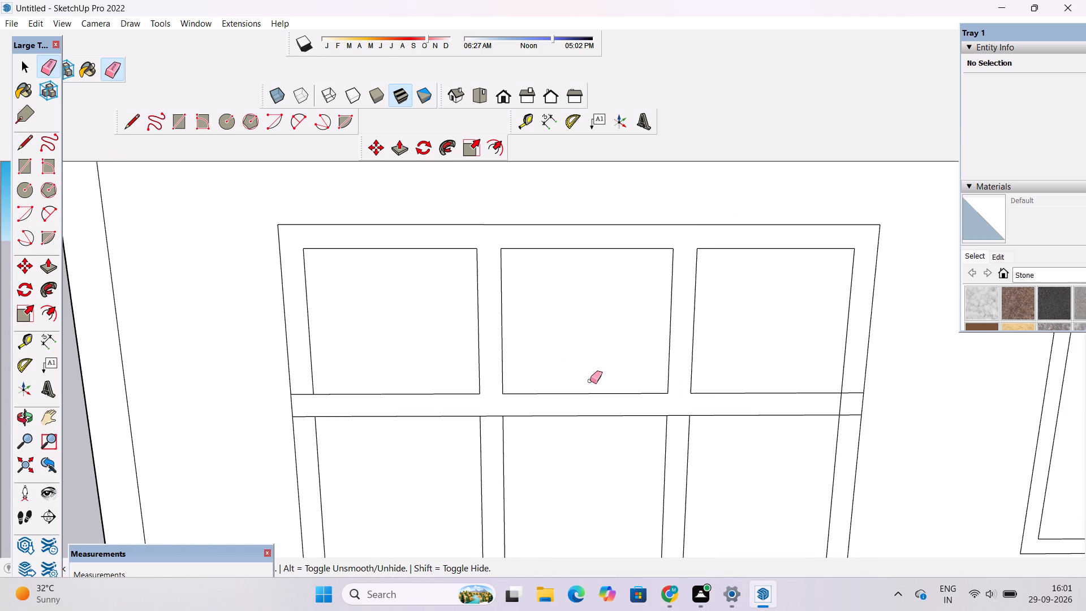
Erase the segments where the horizontal bar overlaps the door's right side frame, and the bar's upper line across the left side frame.
scroll(421, 325, "down", 10)
scroll(600, 394, "up", 7)
left_click_drag(624, 326, 588, 345)
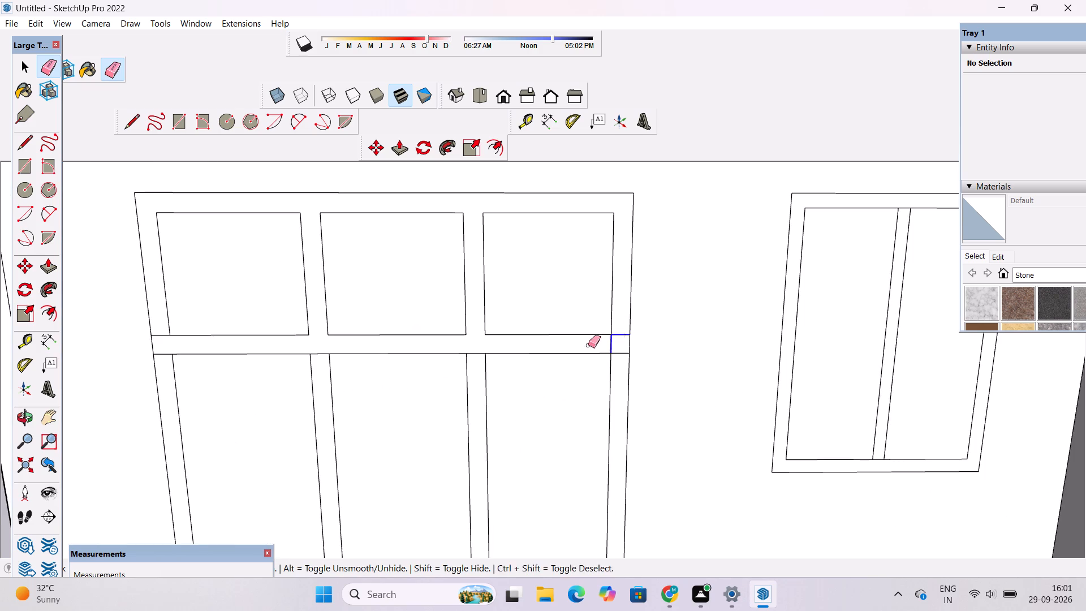
left_click_drag(588, 345, 593, 345)
scroll(578, 313, "down", 6)
scroll(285, 320, "up", 3)
scroll(397, 319, "up", 9)
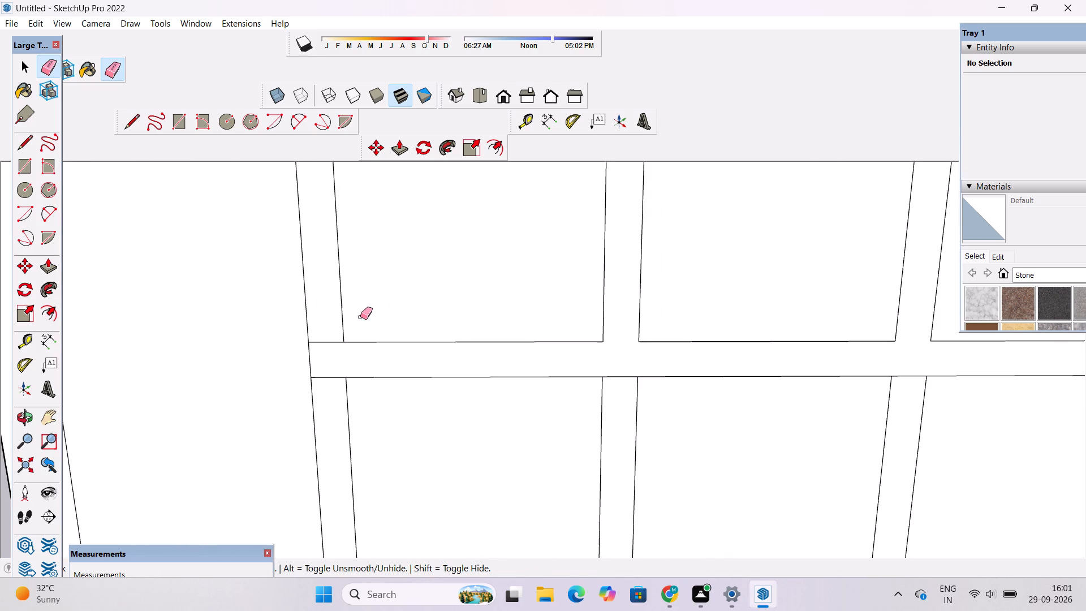
left_click_drag(324, 329, 326, 354)
scroll(291, 310, "down", 5)
scroll(247, 297, "down", 5)
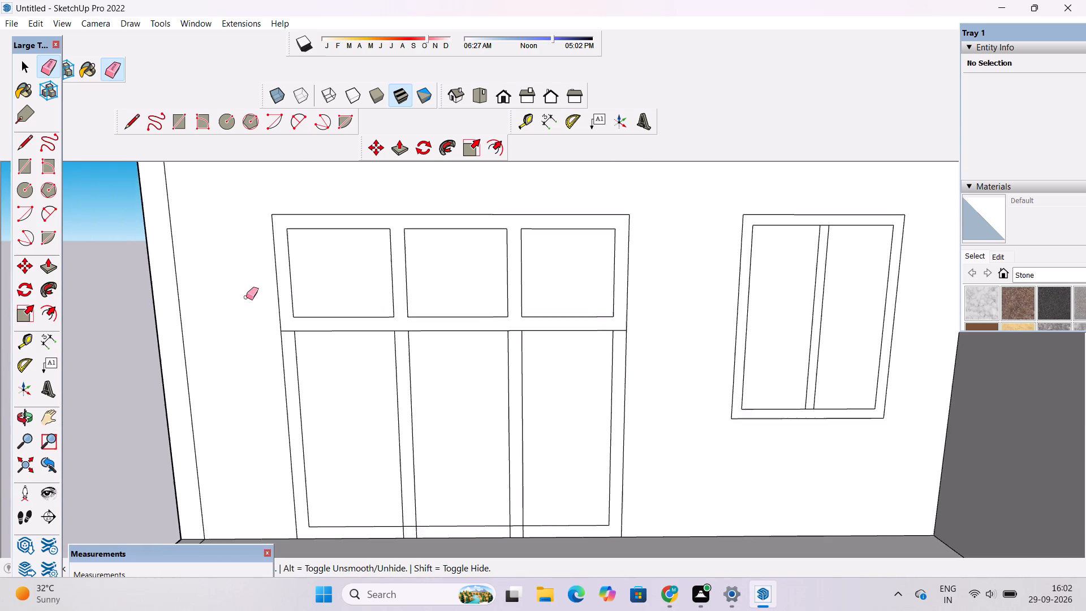
Erase the short frame segments at the top and bottom ends of the window's vertical divider to merge it with the frame.
scroll(246, 297, "down", 11)
scroll(461, 277, "up", 5)
scroll(565, 223, "down", 1)
scroll(559, 242, "up", 4)
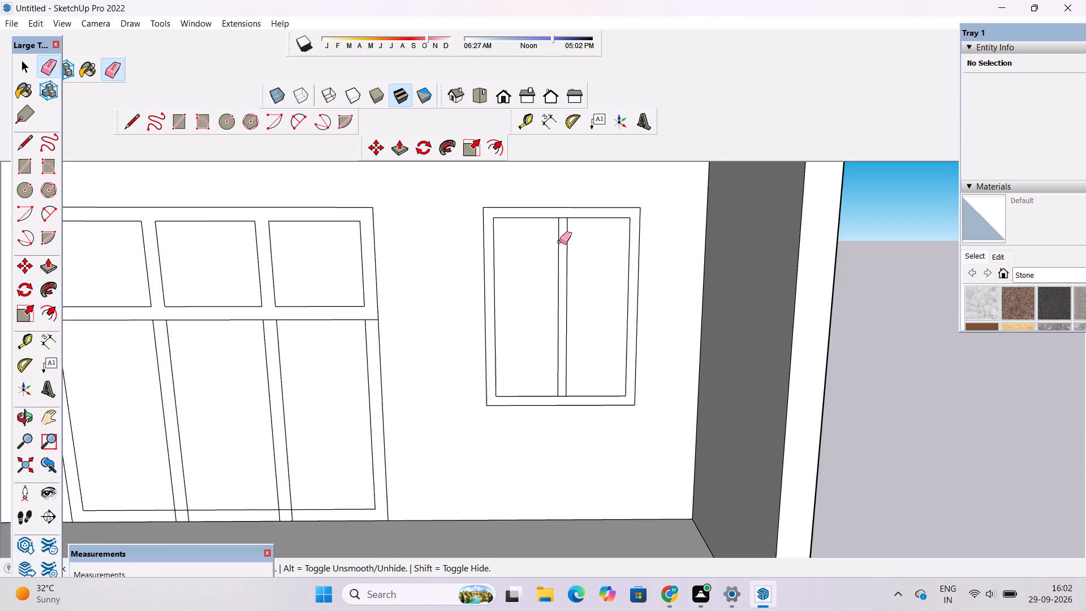
scroll(559, 242, "up", 8)
left_click_drag(570, 188, 564, 203)
scroll(536, 213, "down", 5)
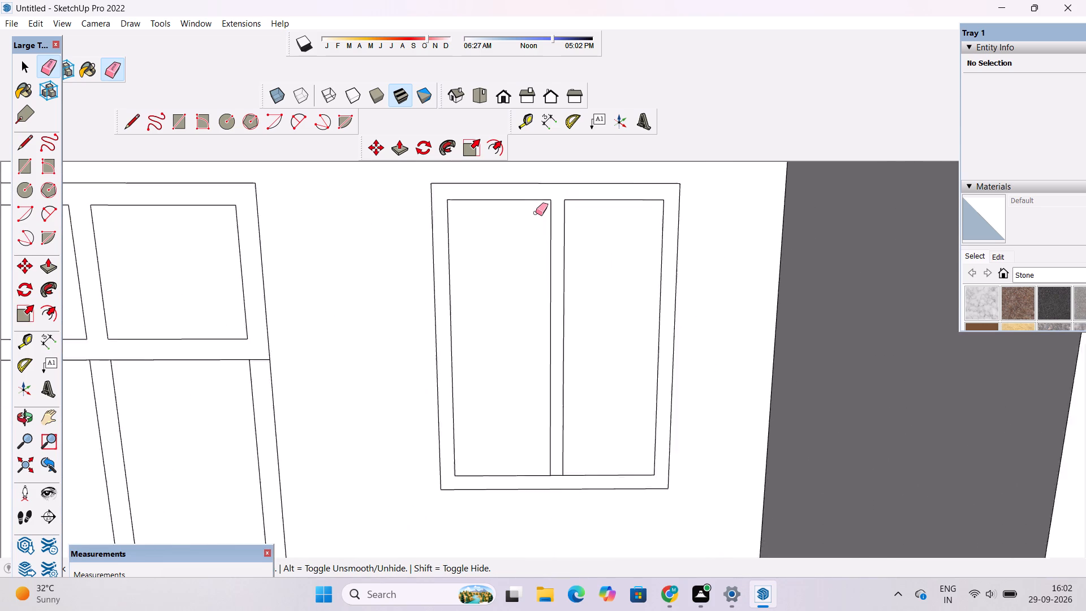
scroll(536, 213, "down", 1)
scroll(538, 447, "up", 9)
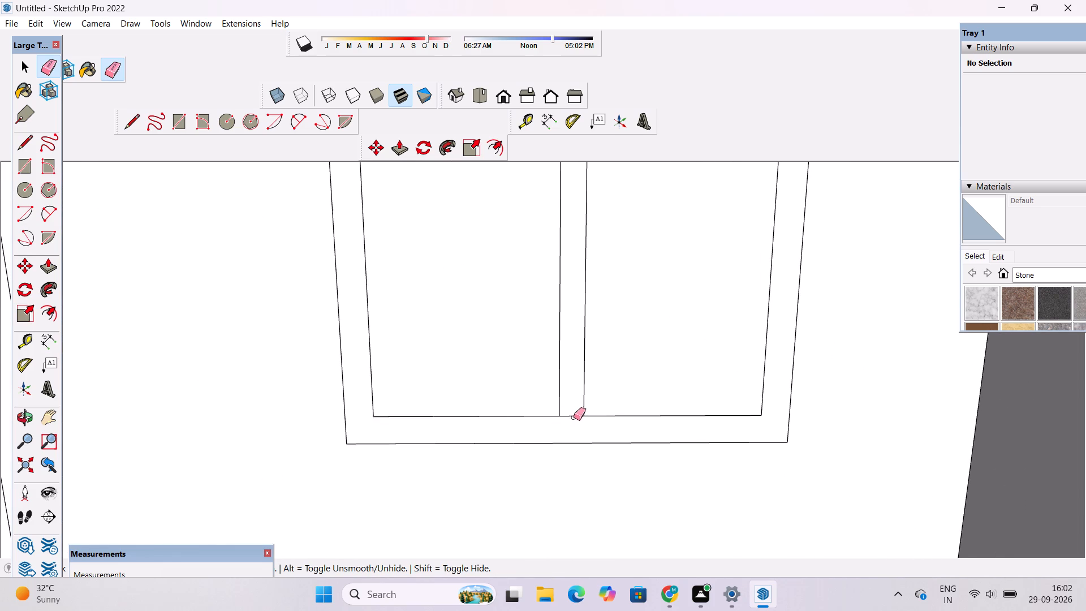
left_click_drag(574, 418, 574, 400)
key("o")
scroll(571, 385, "down", 4)
left_click_drag(595, 377, 604, 399, "shift")
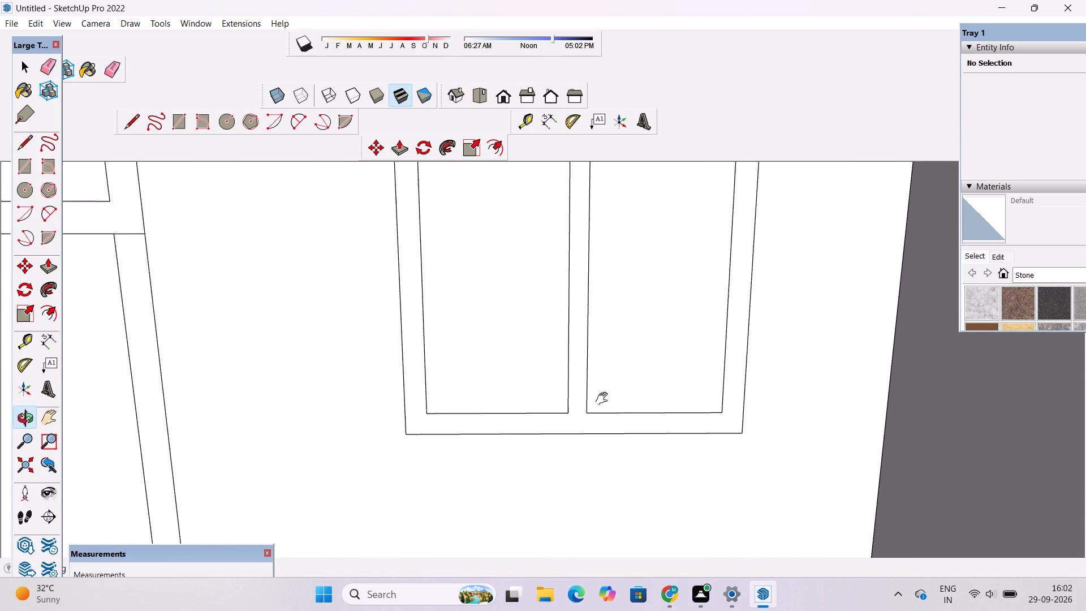
Push/Pull both panes of the two-panel window by 1".
left_click_drag(604, 399, 611, 418, "shift")
left_click_drag(618, 388, 606, 409, "shift")
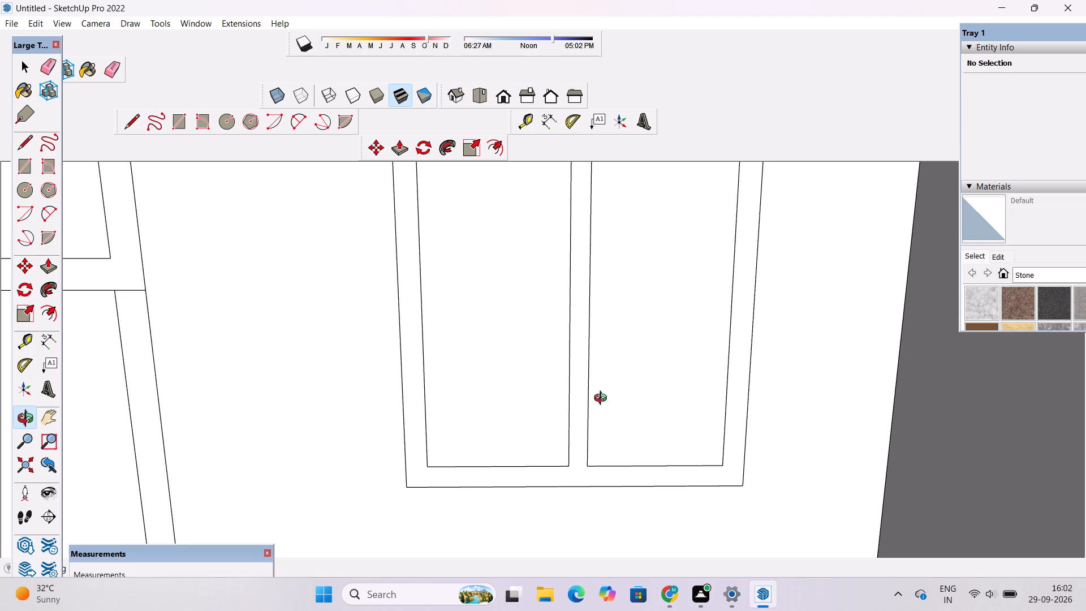
scroll(575, 410, "up", 1)
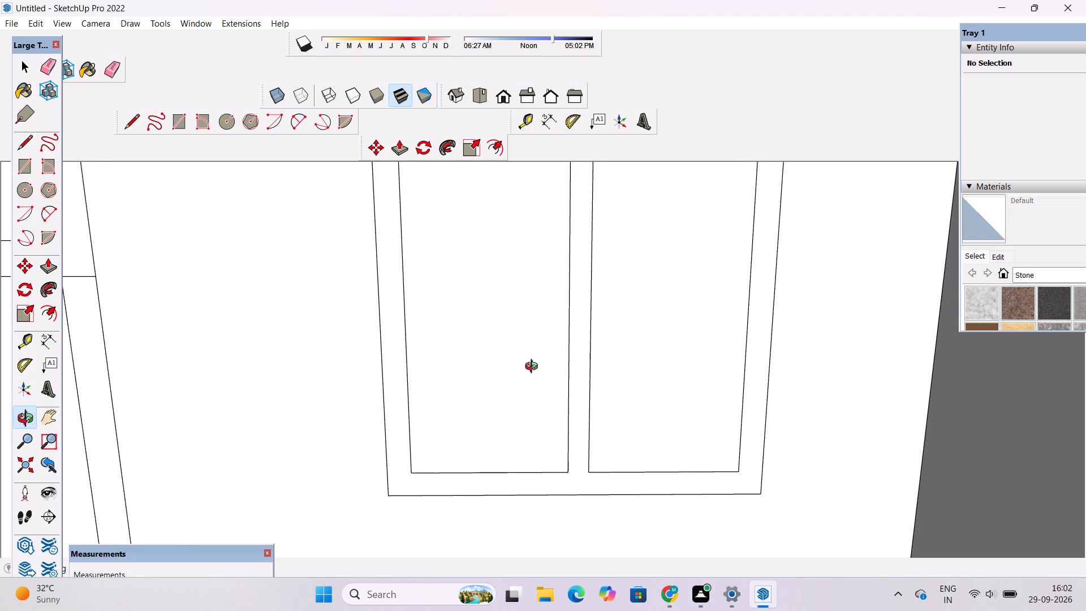
scroll(521, 385, "down", 4)
left_click_drag(531, 398, 515, 446, "shift")
scroll(515, 436, "down", 5)
left_click_drag(542, 412, 537, 442, "shift")
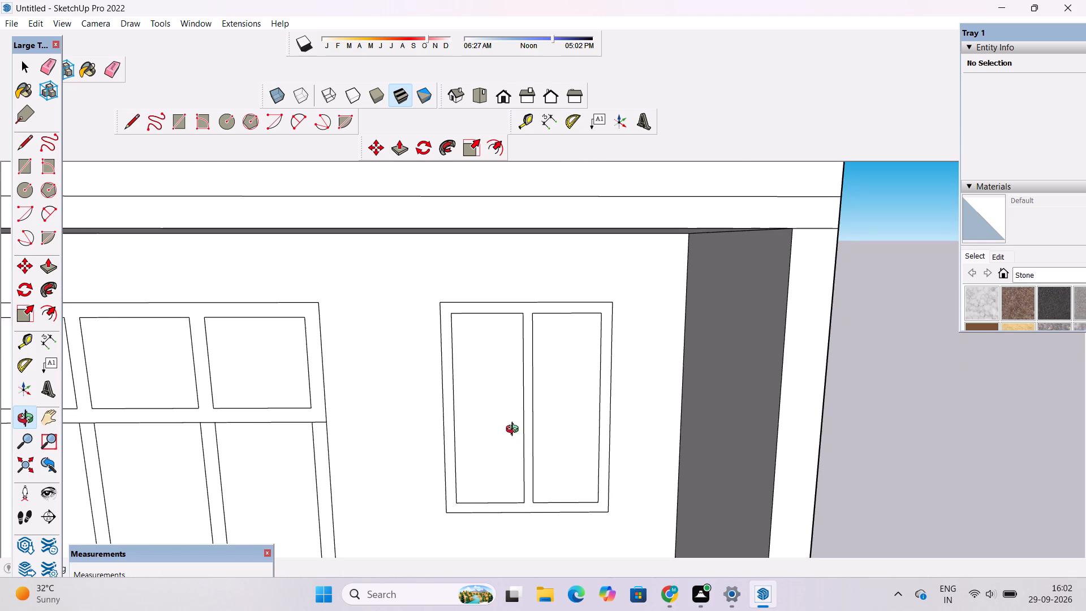
left_click_drag(516, 431, 585, 417)
scroll(587, 416, "up", 3)
left_click_drag(587, 408, 546, 412, "shift")
key("p")
left_click(575, 398)
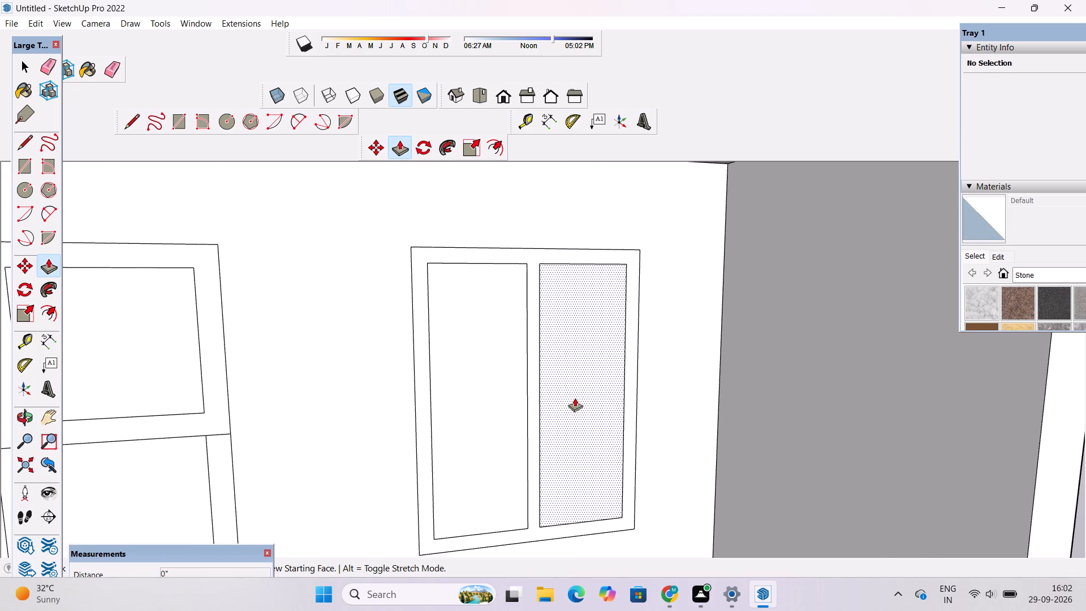
type("1\"")
key("Return")
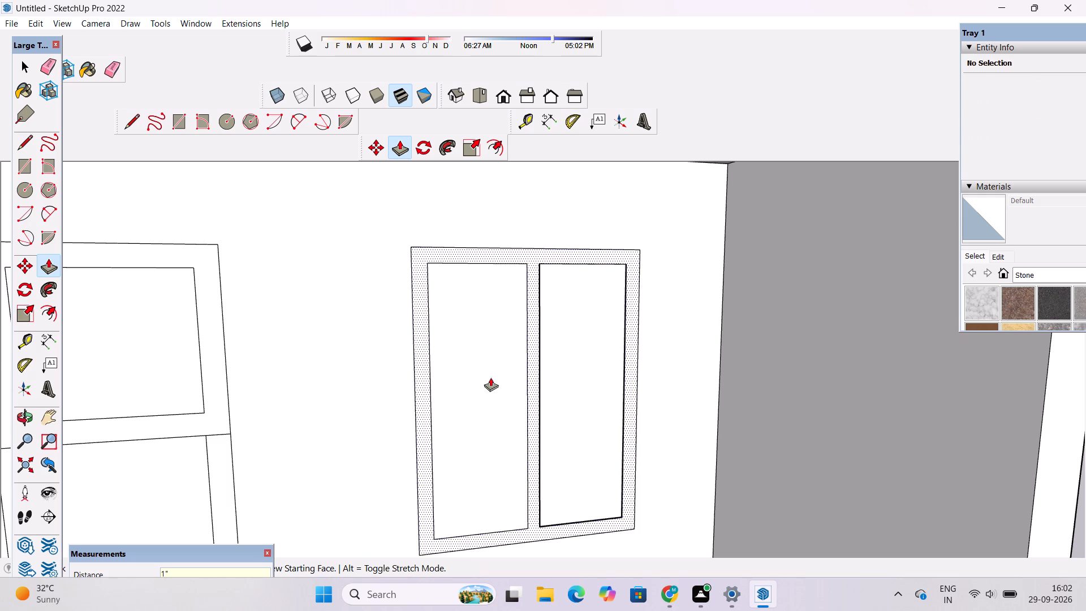
left_click(480, 382)
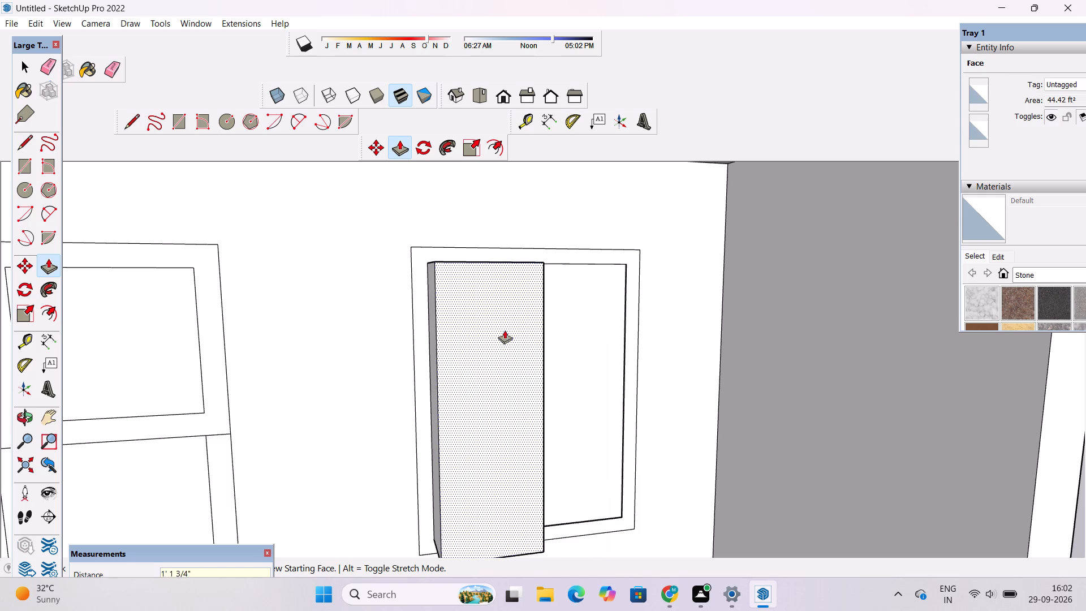
type("1\"")
key("Return")
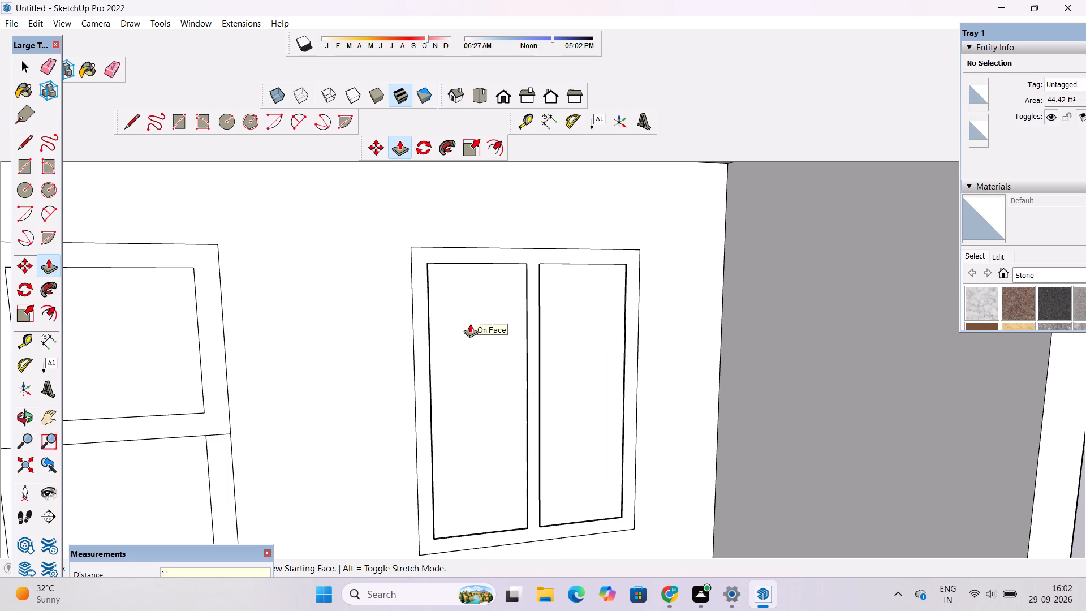
Push/Pull the door's three upper panels by 1", matching the middle and left ones to the finished panels.
key("o")
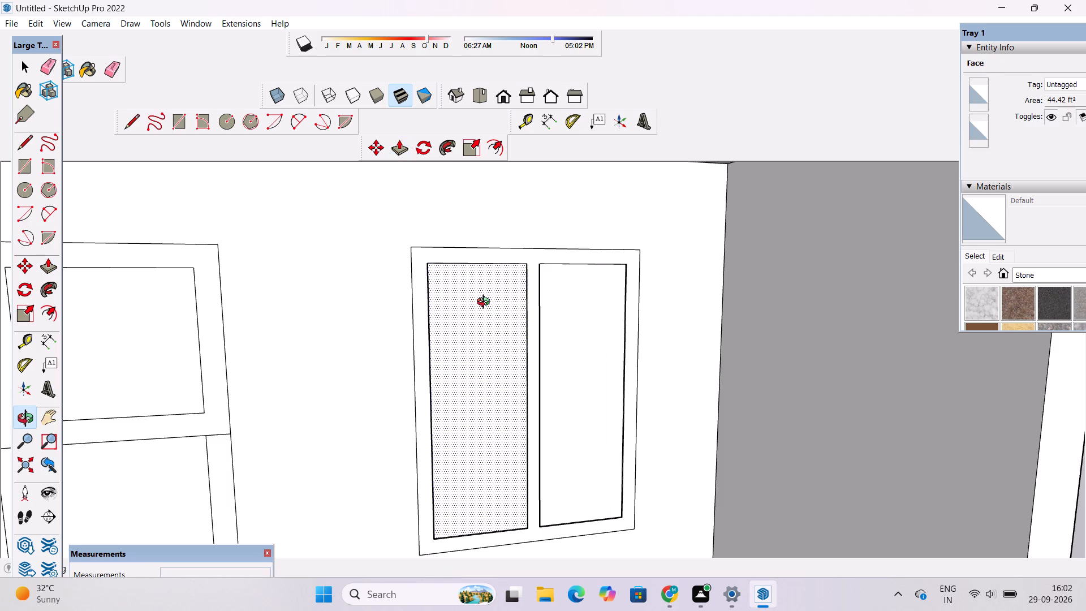
scroll(522, 312, "down", 4)
left_click_drag(607, 314, 516, 350)
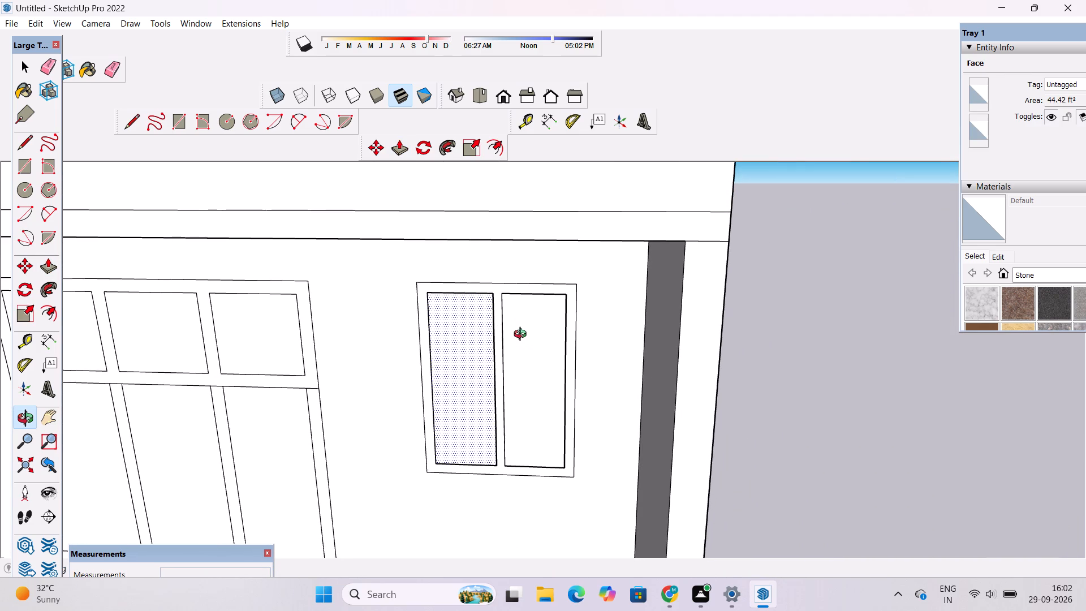
left_click_drag(506, 355, 621, 363, "shift")
scroll(621, 363, "down", 4)
left_click_drag(518, 387, 615, 363)
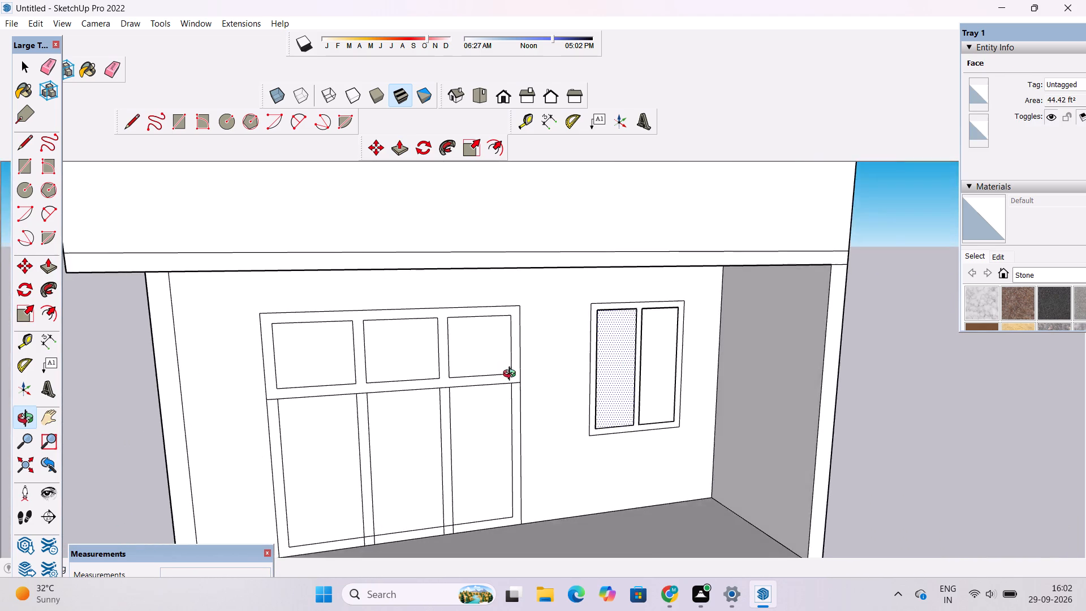
scroll(512, 375, "up", 3)
left_click_drag(495, 377, 679, 374, "shift")
scroll(650, 379, "down", 4)
left_click_drag(658, 358, 628, 309)
scroll(599, 337, "up", 4)
left_click_drag(614, 366, 672, 401)
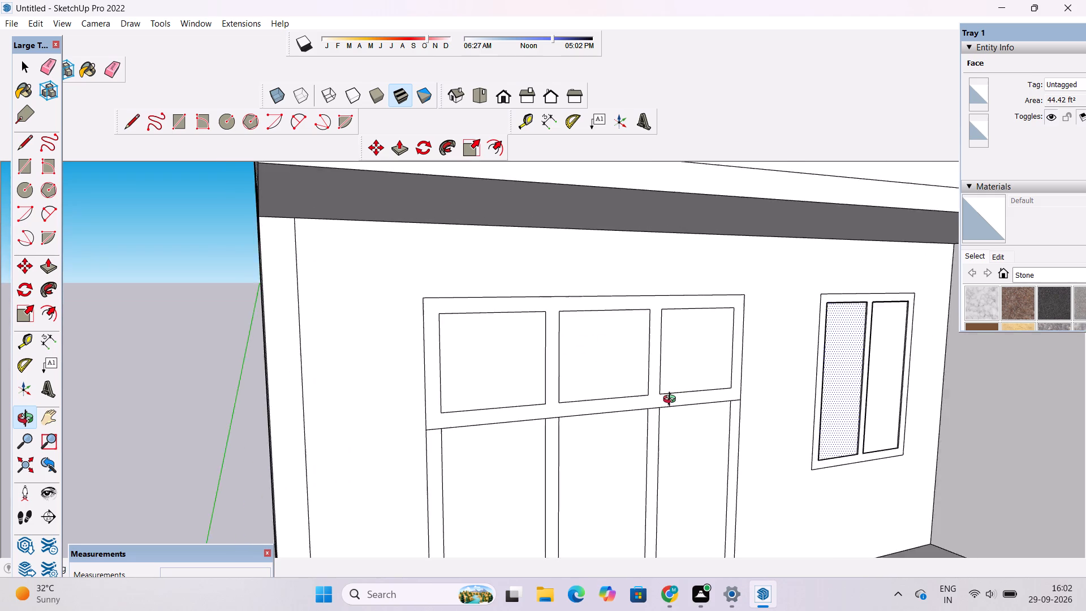
scroll(649, 395, "up", 2)
scroll(567, 319, "down", 5)
left_click_drag(604, 371, 623, 416)
left_click_drag(624, 416, 506, 378)
scroll(495, 375, "up", 3)
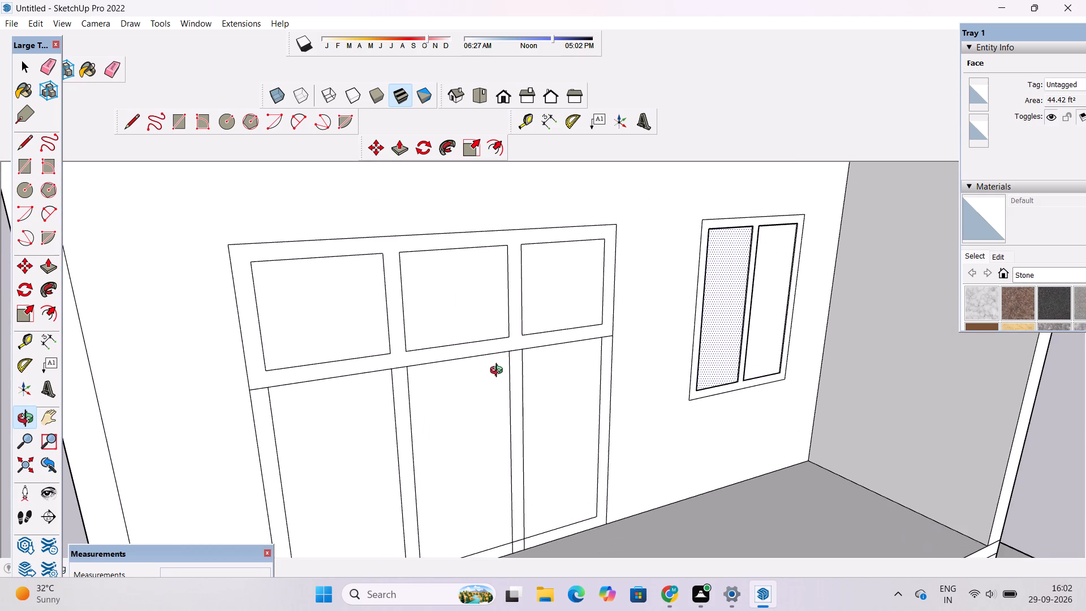
left_click_drag(505, 365, 511, 372, "shift")
key("space")
scroll(556, 304, "up", 3)
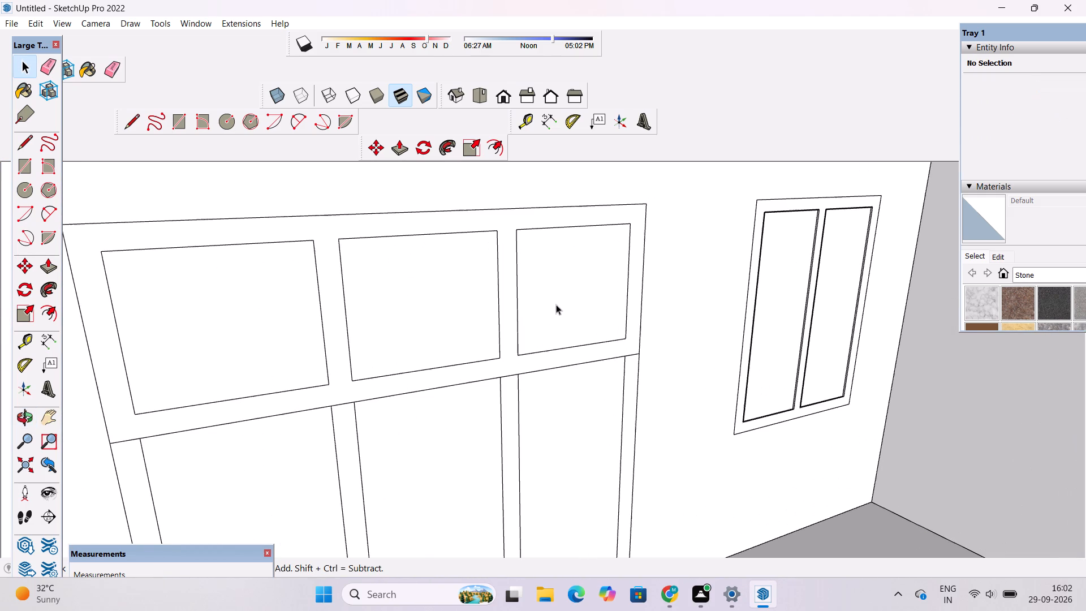
key("p")
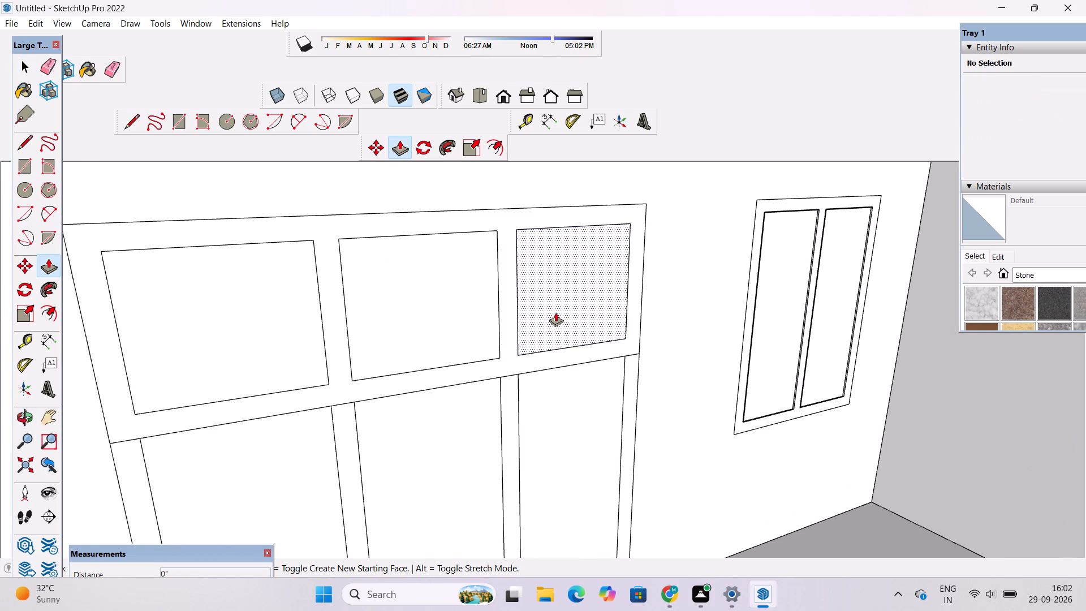
left_click(555, 312)
type("1\"")
key("Return")
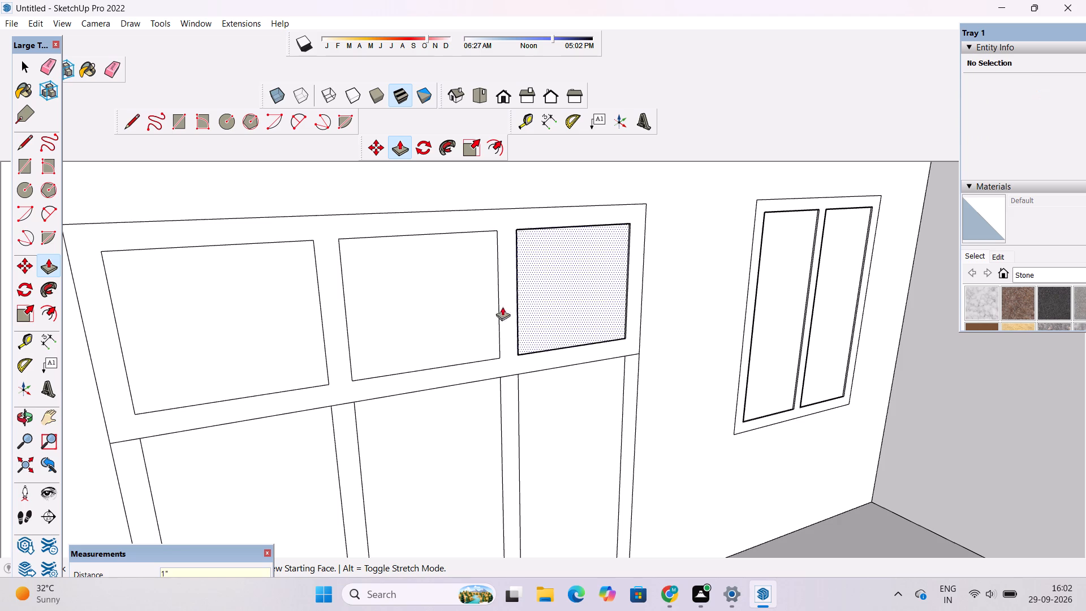
left_click(446, 296)
left_click(606, 249)
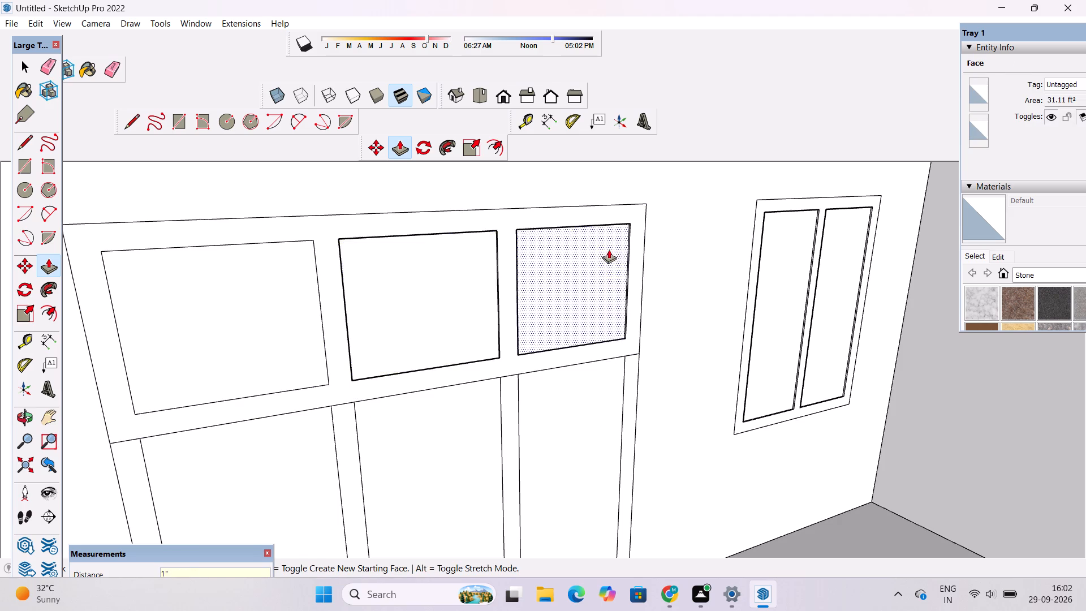
scroll(656, 231, "down", 6)
scroll(393, 263, "up", 5)
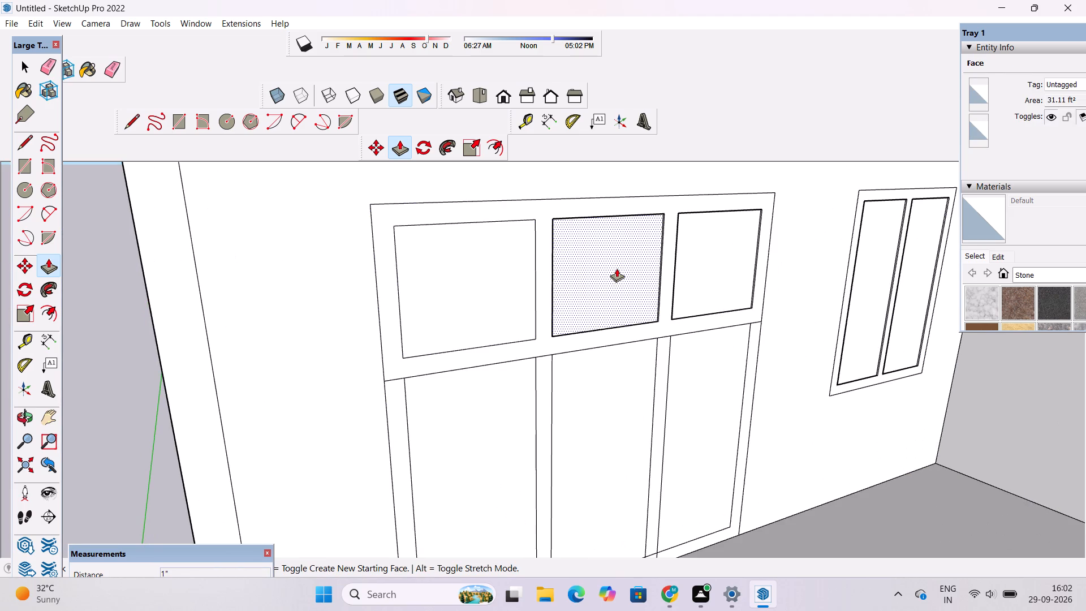
scroll(466, 272, "down", 5)
scroll(653, 289, "up", 4)
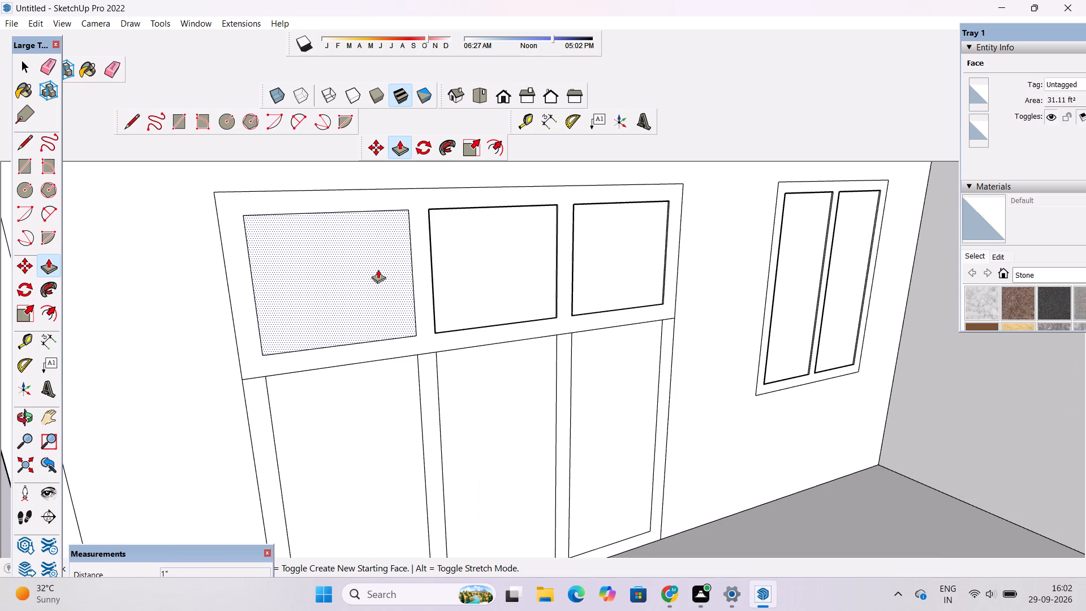
left_click(377, 269)
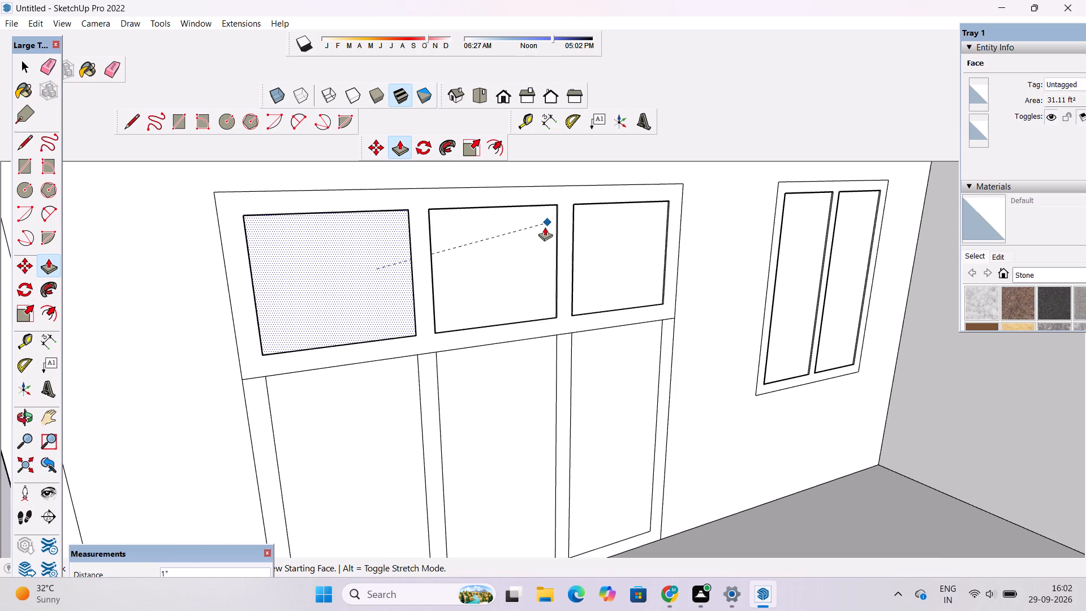
left_click(543, 230)
Push/Pull the door's three tall lower panels to the same 1" depth as the upper panels.
scroll(433, 213, "down", 4)
scroll(399, 351, "up", 3)
left_click(399, 351)
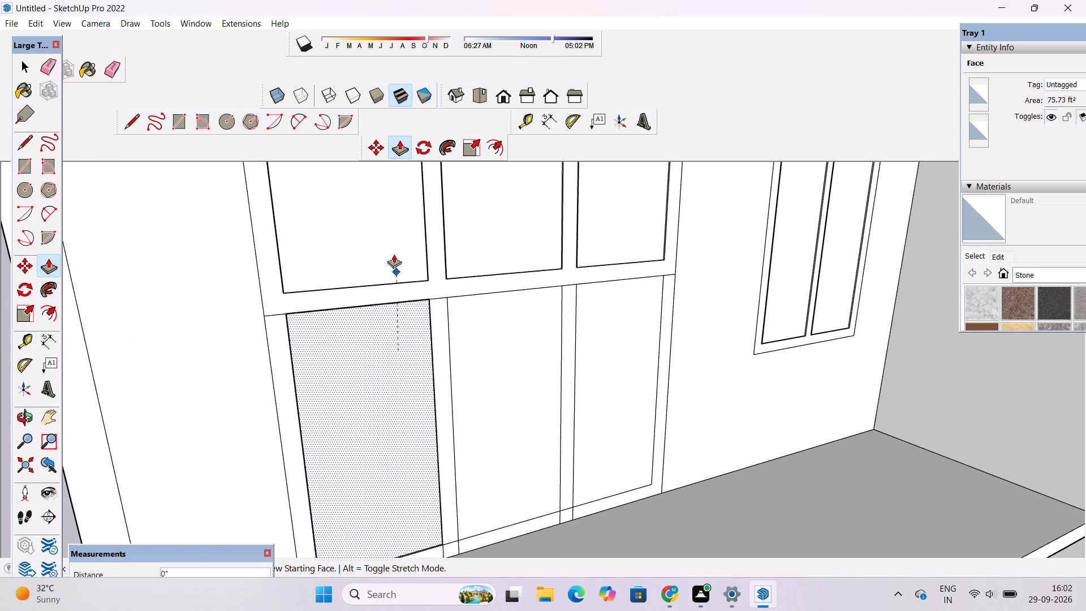
left_click(386, 231)
left_click(473, 359)
left_click(476, 236)
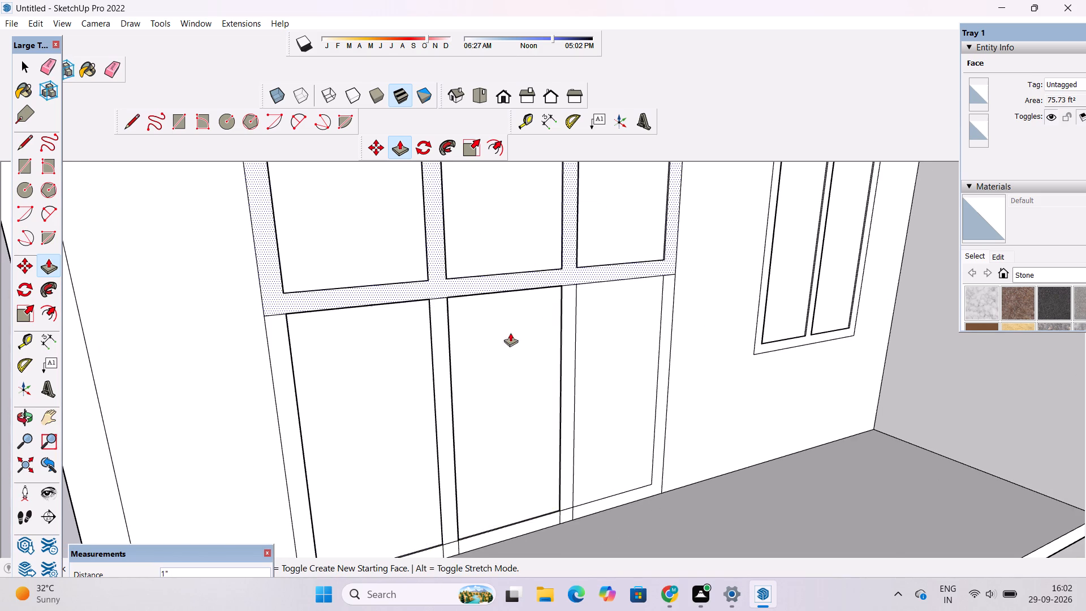
scroll(479, 346, "down", 4)
left_click(584, 338)
left_click(572, 255)
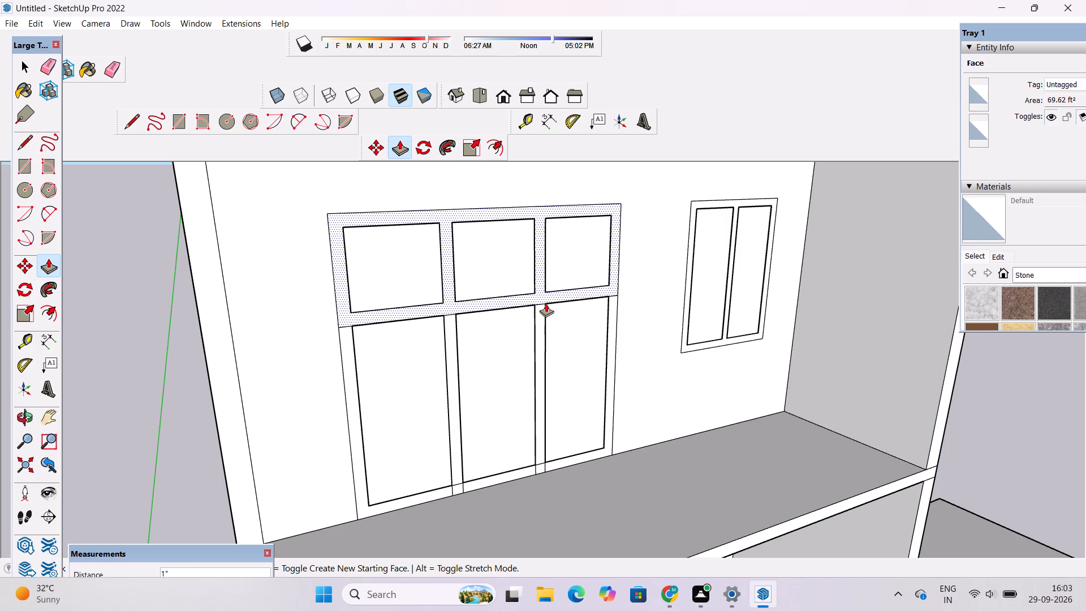
Erase the horizontal segments of the door's bottom frame where they cross the lower ends of both vertical dividers.
scroll(546, 311, "up", 3)
key("o")
scroll(541, 329, "down", 5)
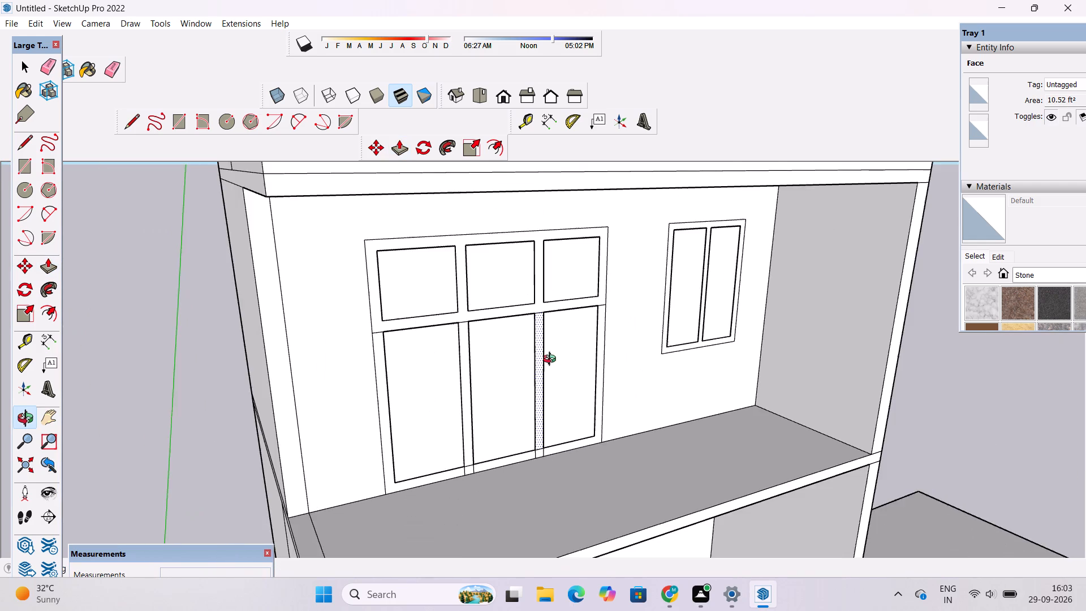
left_click_drag(555, 376, 507, 369)
scroll(468, 420, "up", 4)
left_click_drag(477, 444, 512, 343, "shift")
scroll(486, 412, "up", 12)
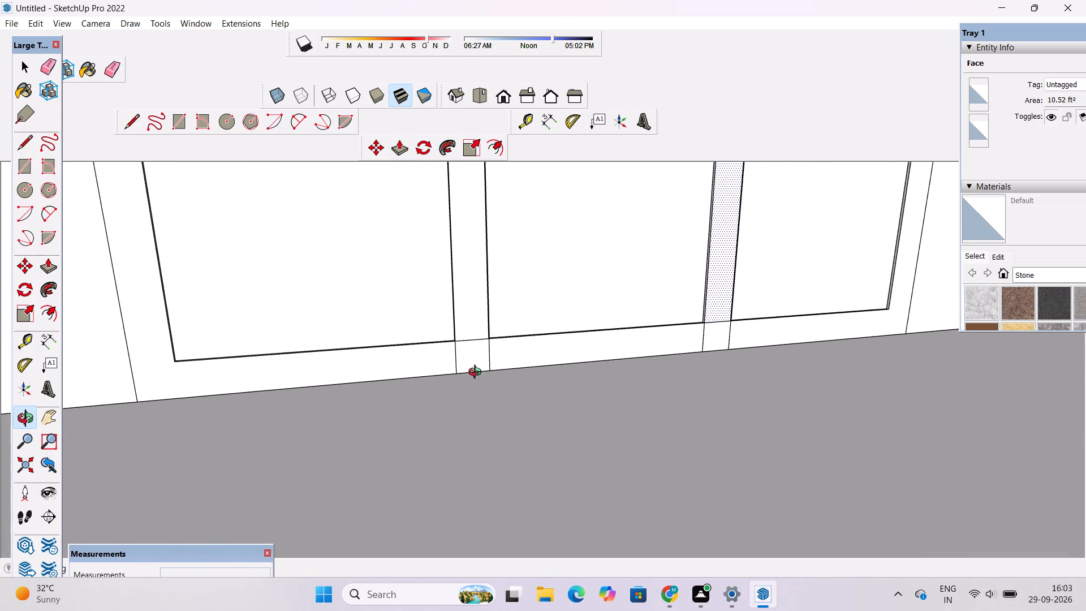
scroll(477, 373, "up", 3)
left_click_drag(486, 333, 485, 353, "shift")
scroll(484, 354, "up", 2)
key("e")
left_click_drag(455, 292, 452, 348)
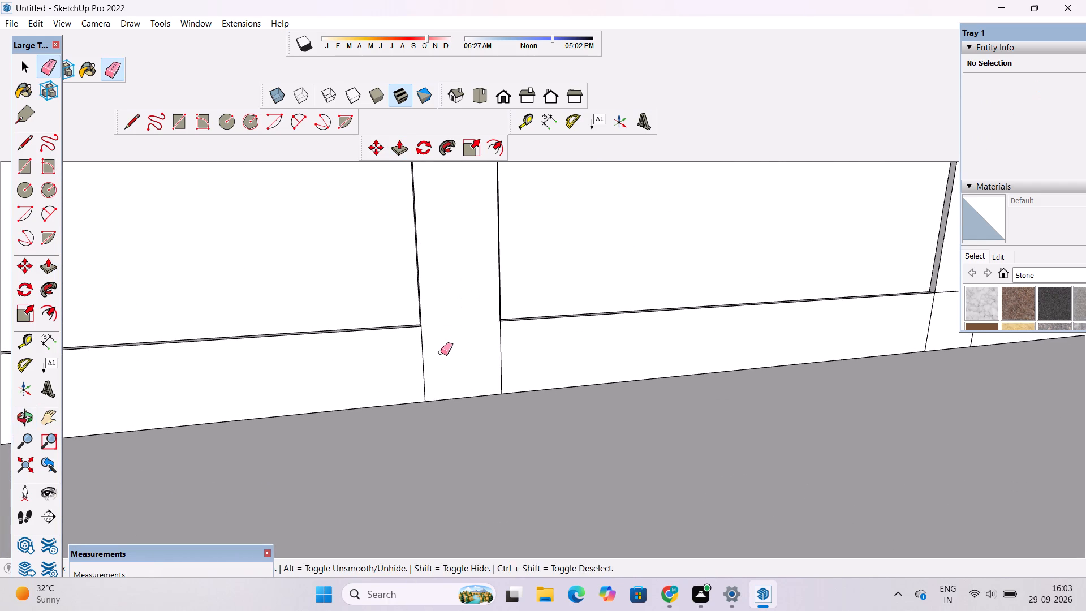
scroll(434, 352, "down", 14)
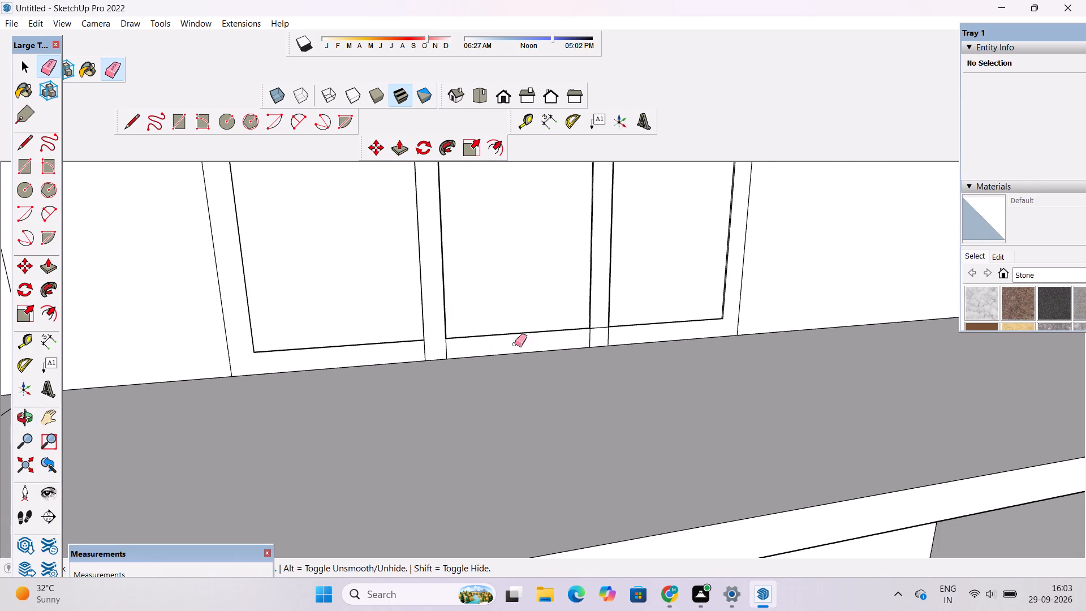
scroll(596, 333, "up", 8)
left_click_drag(590, 300, 594, 332)
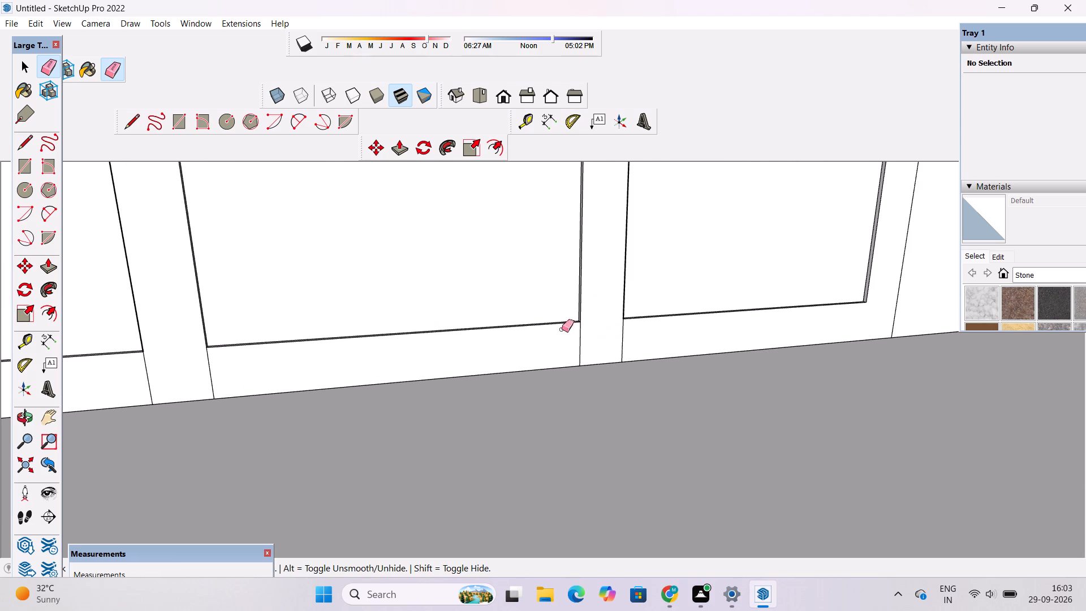
Examine the panelled door and window from several angles to check the panel depth and frame lines.
scroll(546, 324, "down", 2)
key("o")
scroll(553, 321, "down", 5)
left_click_drag(743, 345, 726, 338)
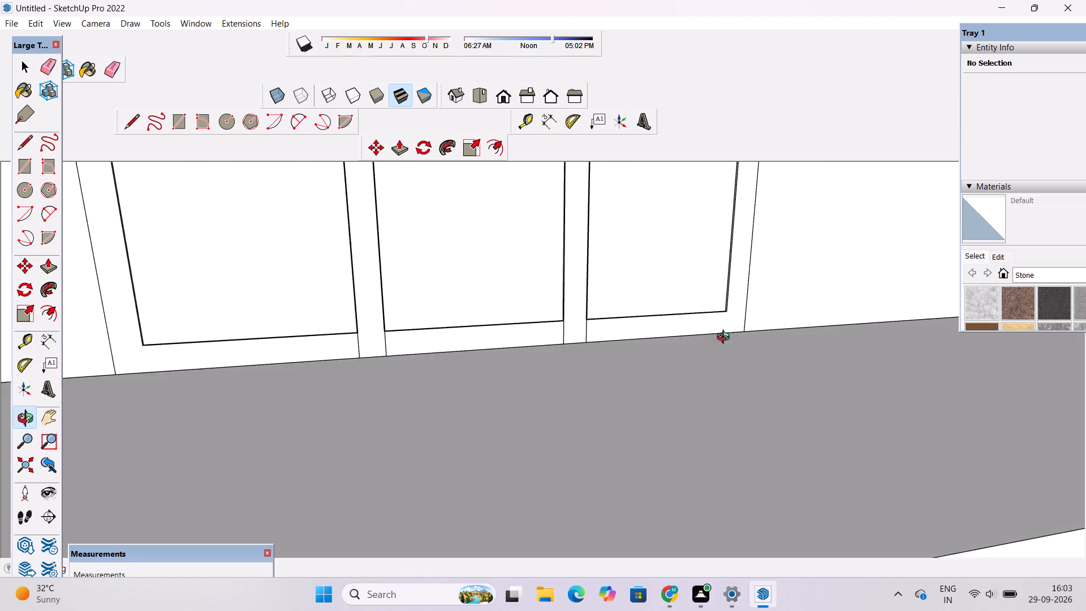
left_click_drag(726, 338, 587, 280)
left_click_drag(586, 280, 624, 350)
scroll(615, 330, "down", 2)
left_click_drag(527, 304, 674, 374, "shift")
scroll(615, 355, "down", 2)
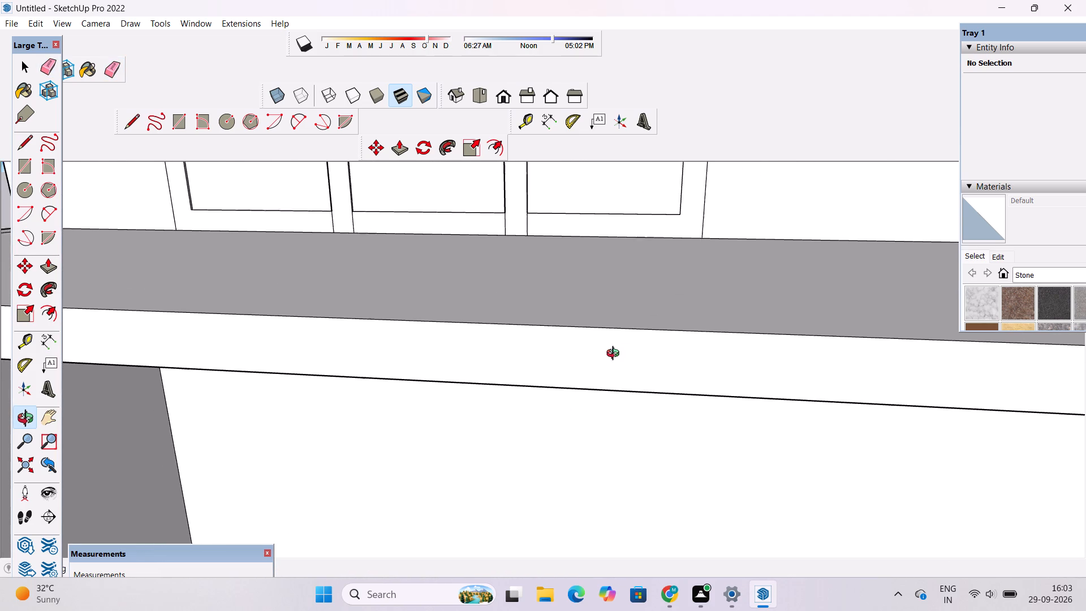
scroll(615, 355, "down", 2)
scroll(324, 267, "up", 1)
left_click_drag(324, 267, 431, 354, "shift")
scroll(402, 349, "up", 4)
left_click_drag(400, 339, 470, 287)
left_click_drag(422, 314, 416, 378)
scroll(377, 253, "down", 4)
left_click_drag(377, 256, 398, 417)
scroll(402, 405, "down", 5)
left_click_drag(394, 264, 426, 342, "shift")
scroll(425, 333, "down", 2)
left_click_drag(425, 322, 430, 382, "shift")
scroll(420, 350, "down", 4)
left_click_drag(417, 346, 427, 394, "shift")
scroll(427, 394, "down", 4)
left_click_drag(421, 382, 540, 317)
scroll(550, 289, "up", 3)
left_click_drag(549, 289, 523, 335, "shift")
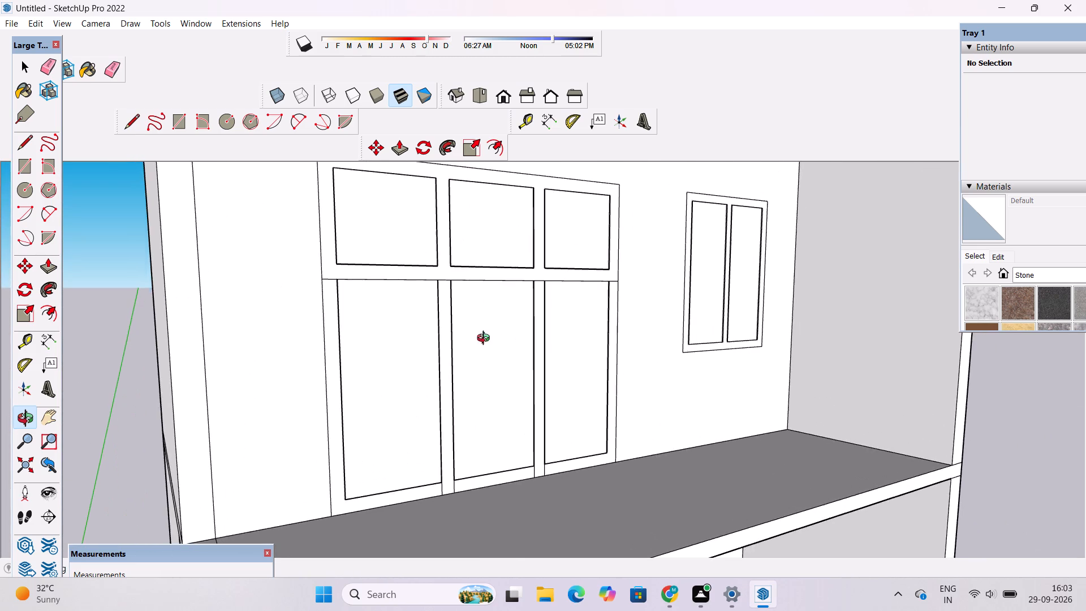
scroll(466, 338, "up", 4)
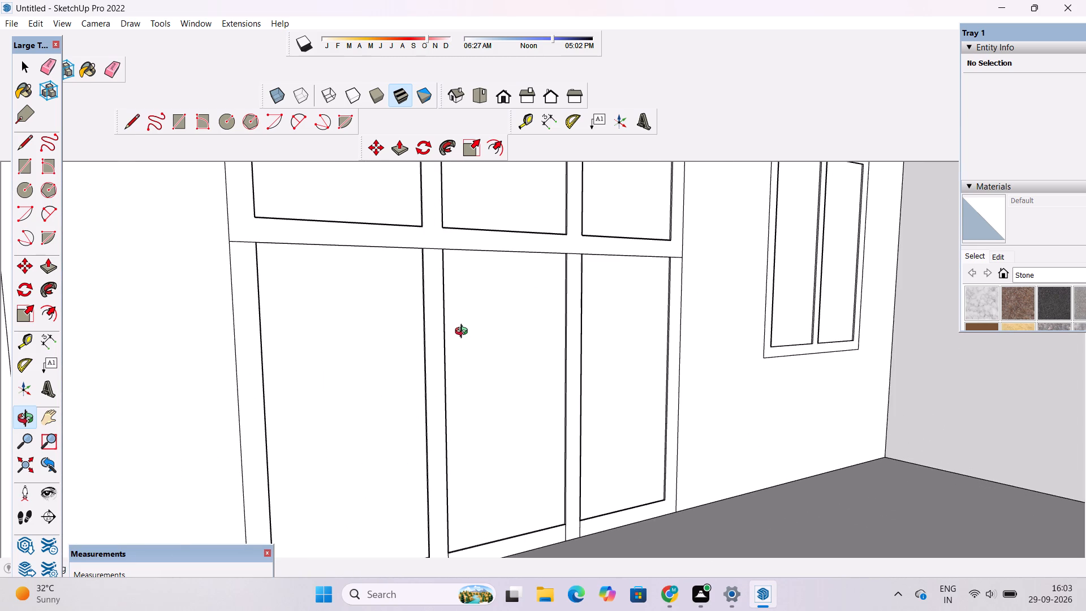
scroll(464, 333, "down", 1)
left_click(462, 335, "shift")
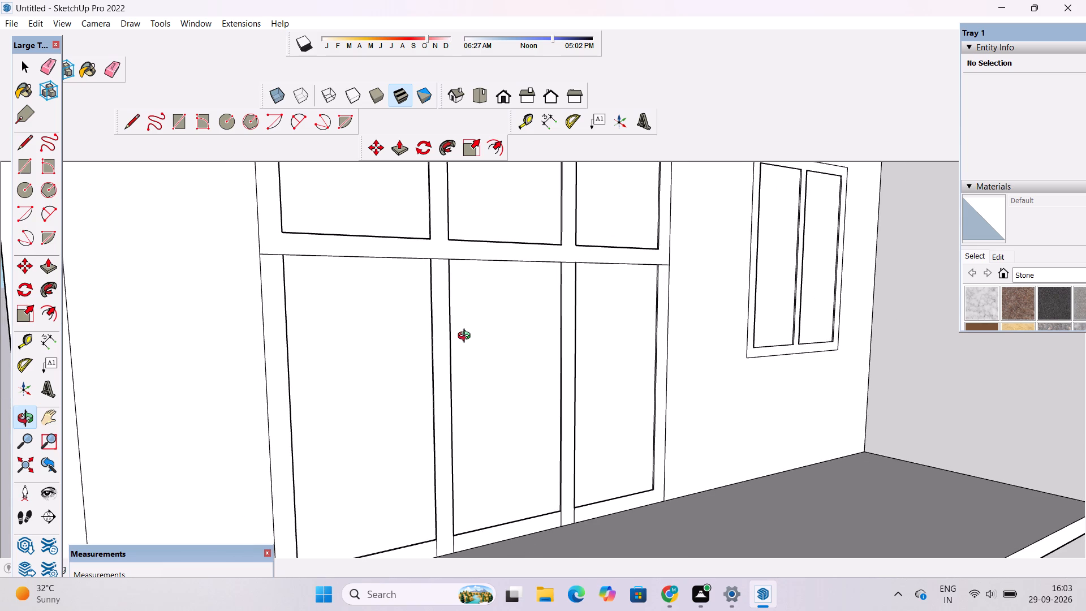
scroll(467, 337, "down", 3)
scroll(467, 337, "up", 2)
scroll(467, 337, "down", 3)
scroll(467, 337, "up", 3)
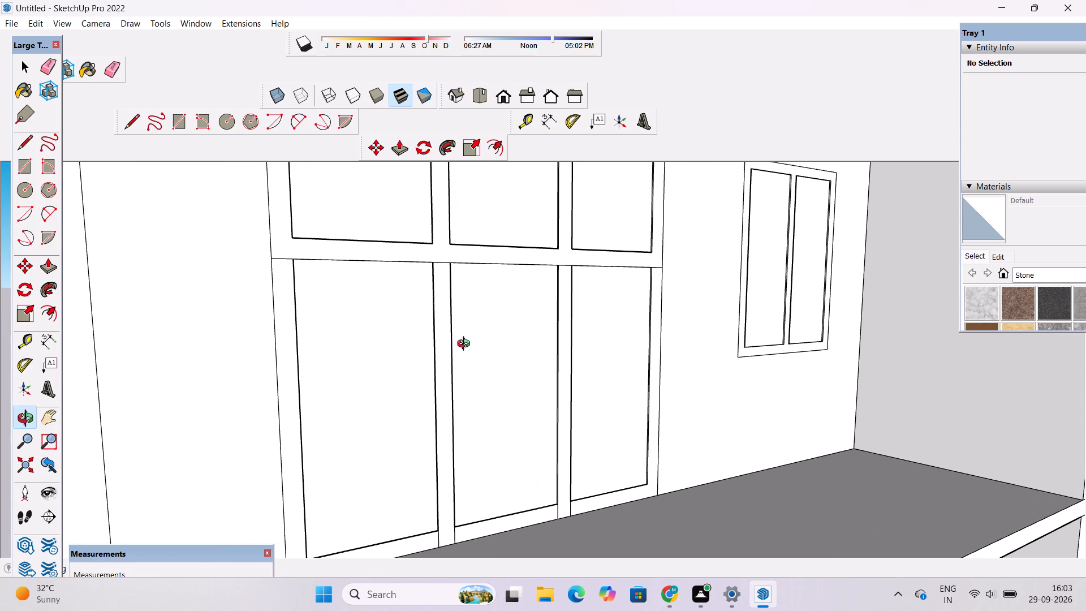
left_click_drag(467, 344, 514, 311, "shift")
scroll(514, 317, "down", 4)
left_click_drag(514, 320, 520, 354, "shift")
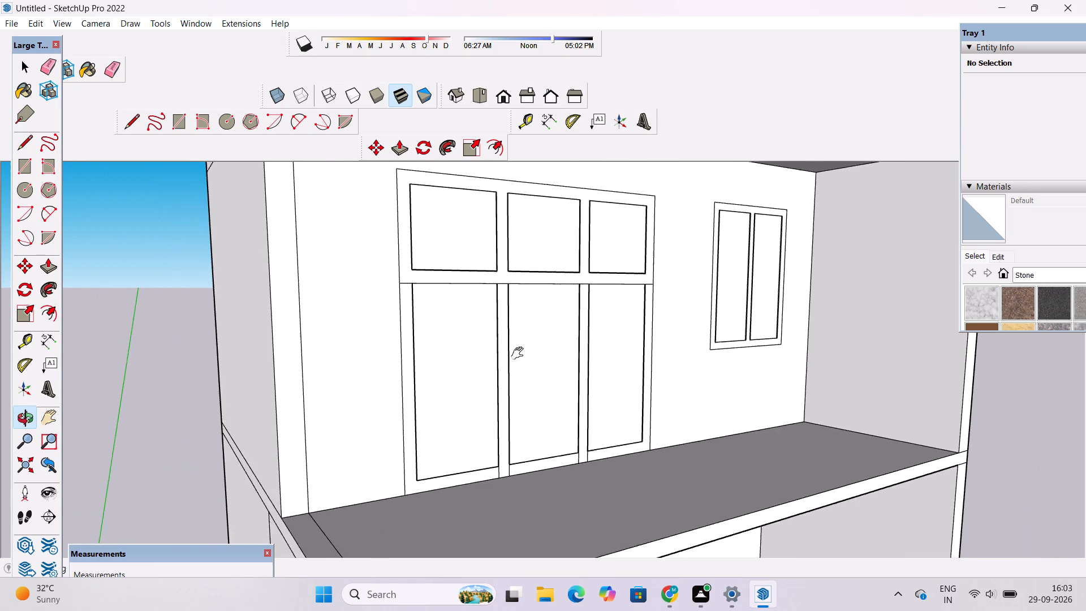
left_click_drag(520, 354, 523, 380, "shift")
scroll(485, 369, "up", 4)
left_click_drag(441, 369, 503, 434)
left_click_drag(503, 434, 501, 414)
left_click_drag(526, 402, 497, 424)
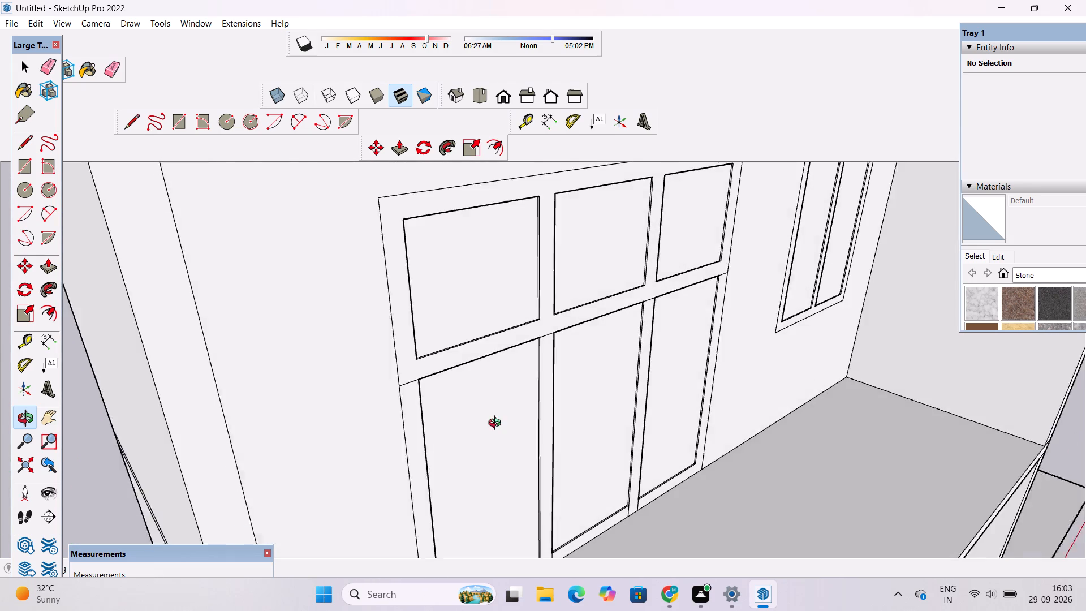
Examine the panelled door and window close up, including from below and along the balcony slab edge.
left_click_drag(497, 424, 492, 427)
scroll(478, 407, "up", 8)
left_click_drag(477, 394, 441, 308)
scroll(441, 295, "down", 5)
left_click_drag(494, 294, 402, 320, "shift")
left_click_drag(406, 392, 346, 392)
scroll(484, 321, "up", 4)
left_click_drag(494, 344, 747, 198)
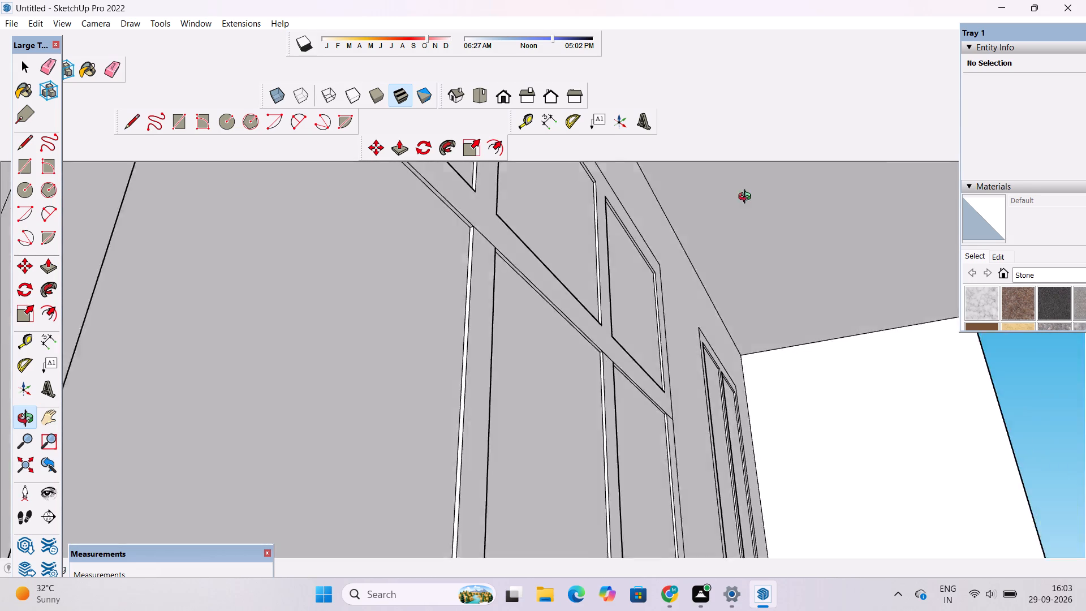
left_click_drag(747, 198, 687, 328)
scroll(447, 379, "down", 4)
left_click_drag(441, 401, 544, 198, "shift")
scroll(548, 188, "down", 7)
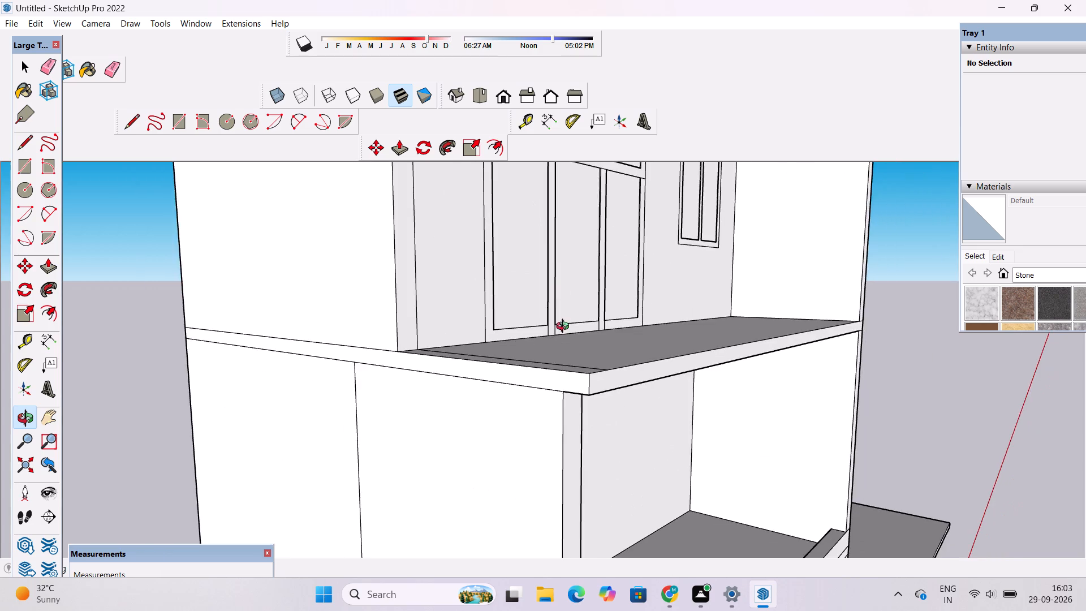
scroll(565, 324, "up", 13)
left_click_drag(689, 306, 373, 251)
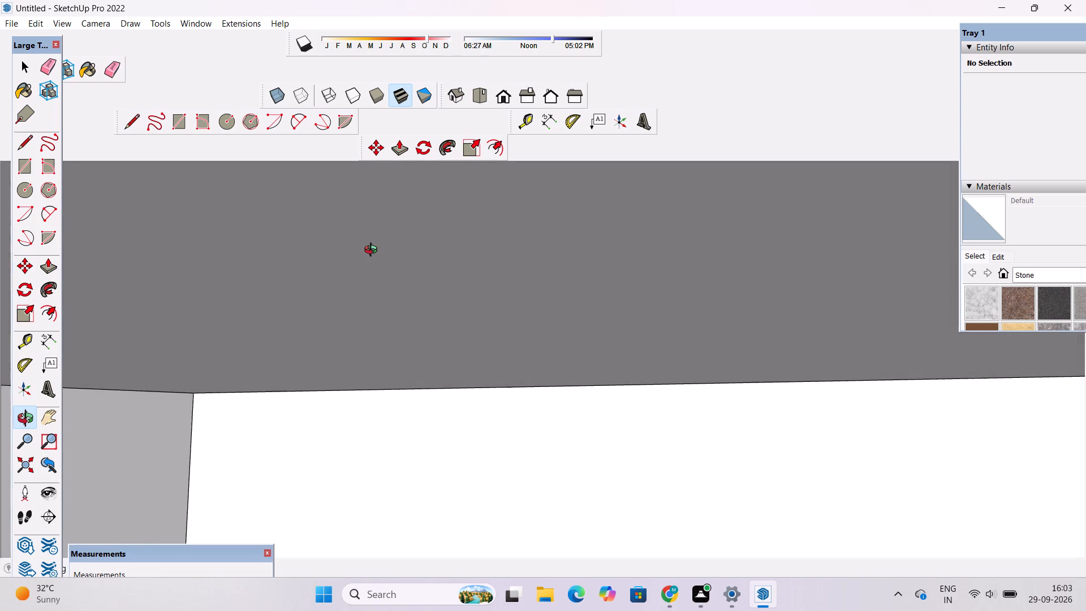
left_click_drag(373, 251, 477, 287)
scroll(482, 280, "down", 16)
left_click_drag(500, 258, 506, 282, "shift")
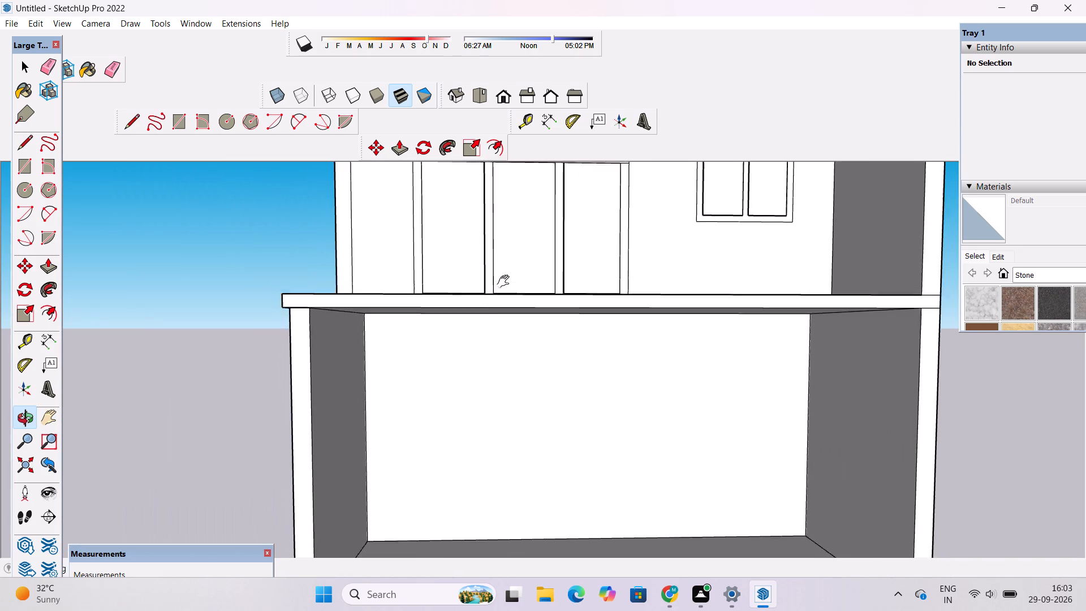
Review the panelled door level in relation to the floors above and below across the whole building.
left_click_drag(506, 282, 509, 294, "shift")
scroll(509, 294, "down", 4)
left_click_drag(430, 308, 597, 347)
scroll(599, 326, "up", 1)
left_click_drag(598, 324, 531, 302, "shift")
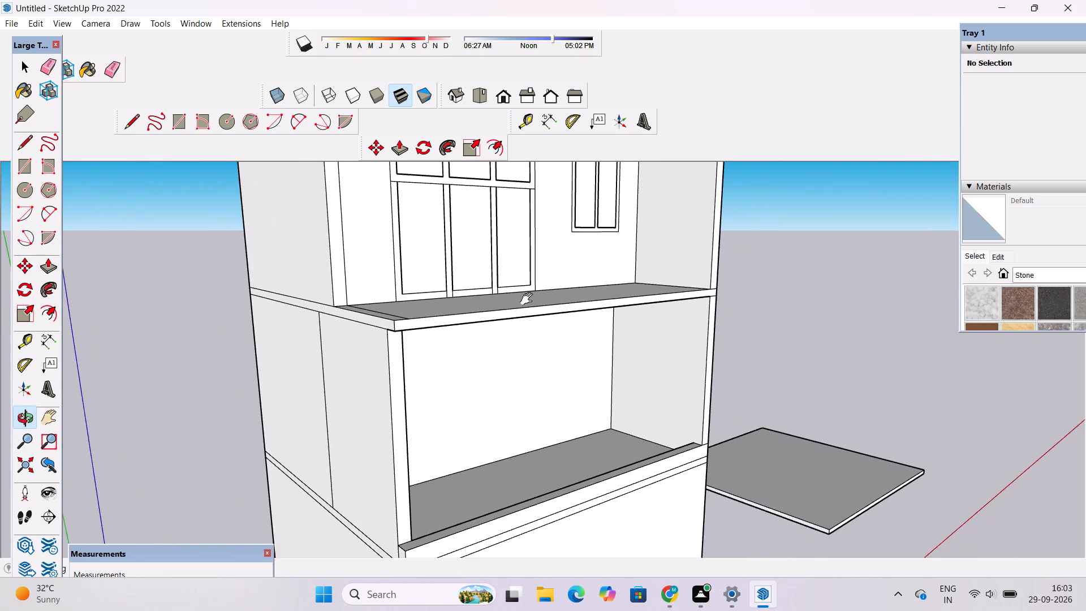
scroll(528, 299, "down", 4)
left_click_drag(495, 306, 553, 308)
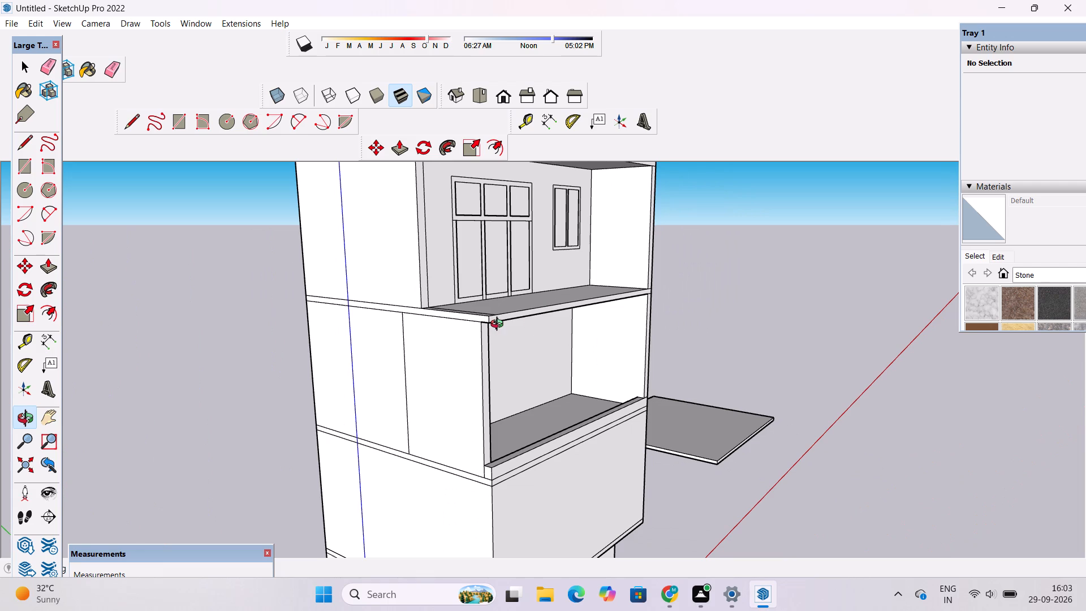
scroll(499, 325, "down", 5)
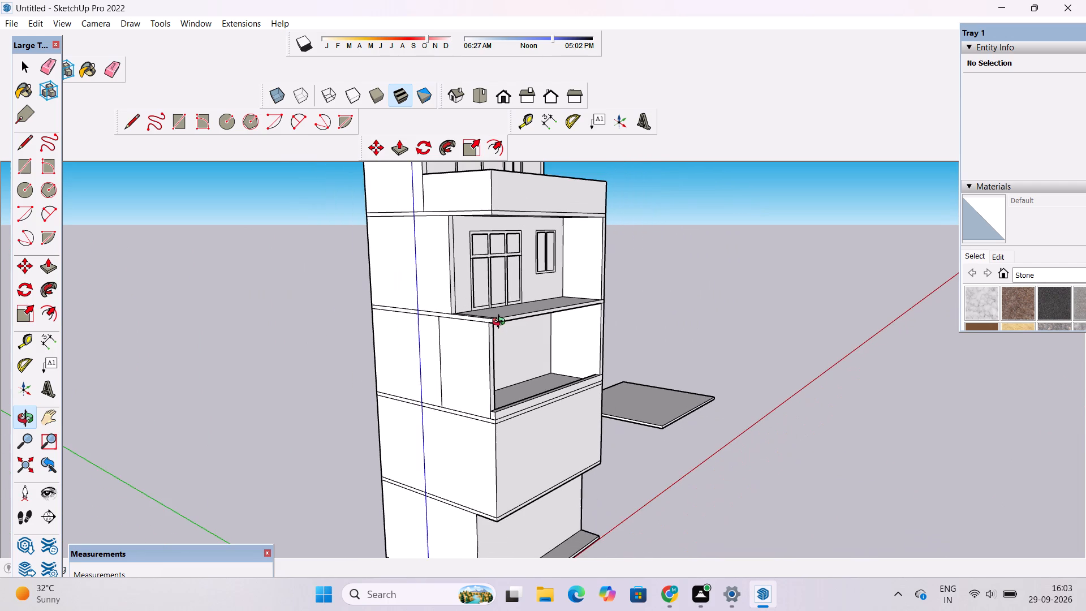
scroll(510, 319, "down", 3)
left_click_drag(622, 320, 605, 350)
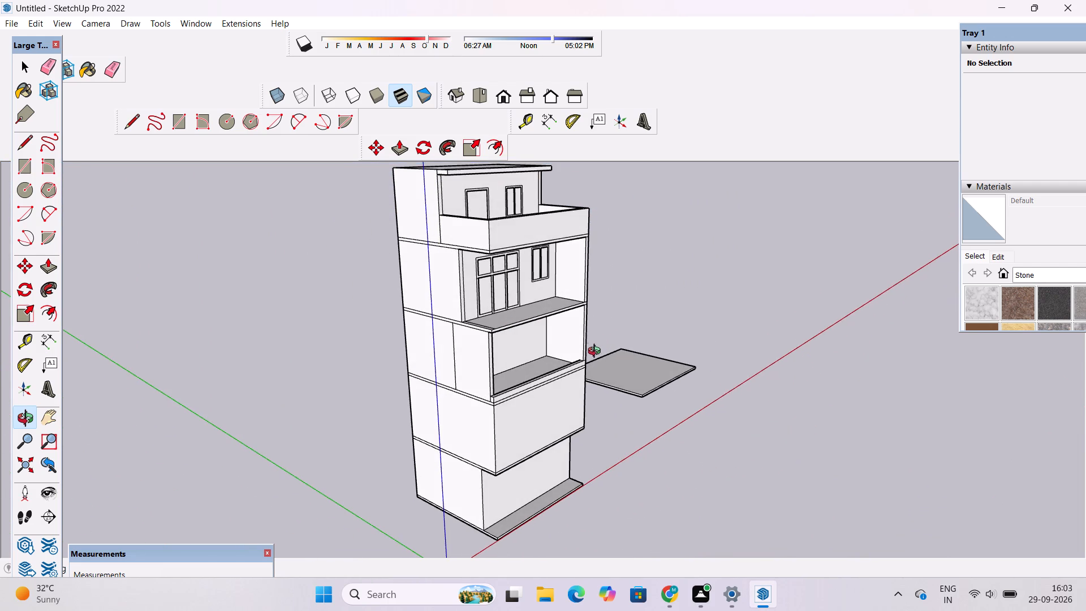
scroll(597, 345, "up", 3)
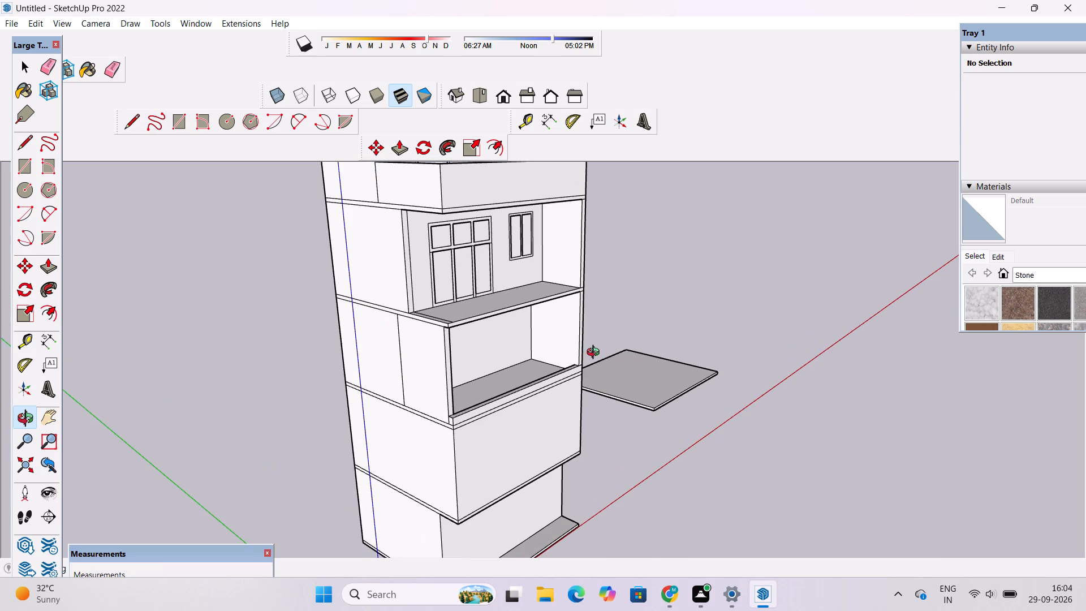
left_click_drag(610, 381, 553, 384)
left_click_drag(550, 377, 532, 433, "shift")
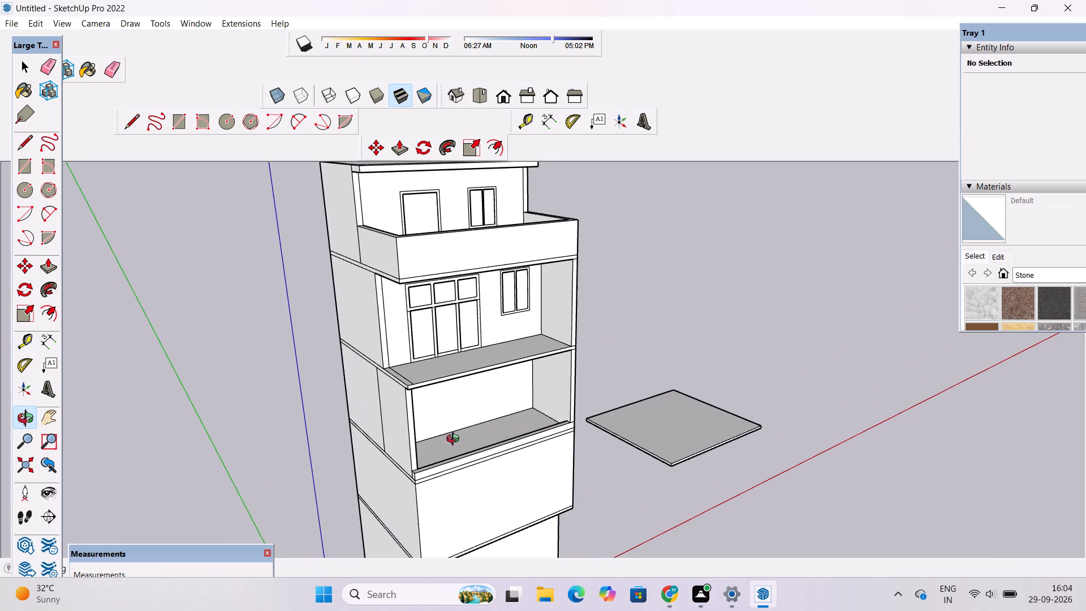
Inspect the open level below the panelled door, checking its floor, low front ledge and side walls.
left_click_drag(455, 440, 517, 398, "shift")
scroll(406, 418, "up", 5)
left_click_drag(420, 425, 520, 432)
scroll(668, 421, "up", 3)
left_click_drag(729, 421, 617, 424)
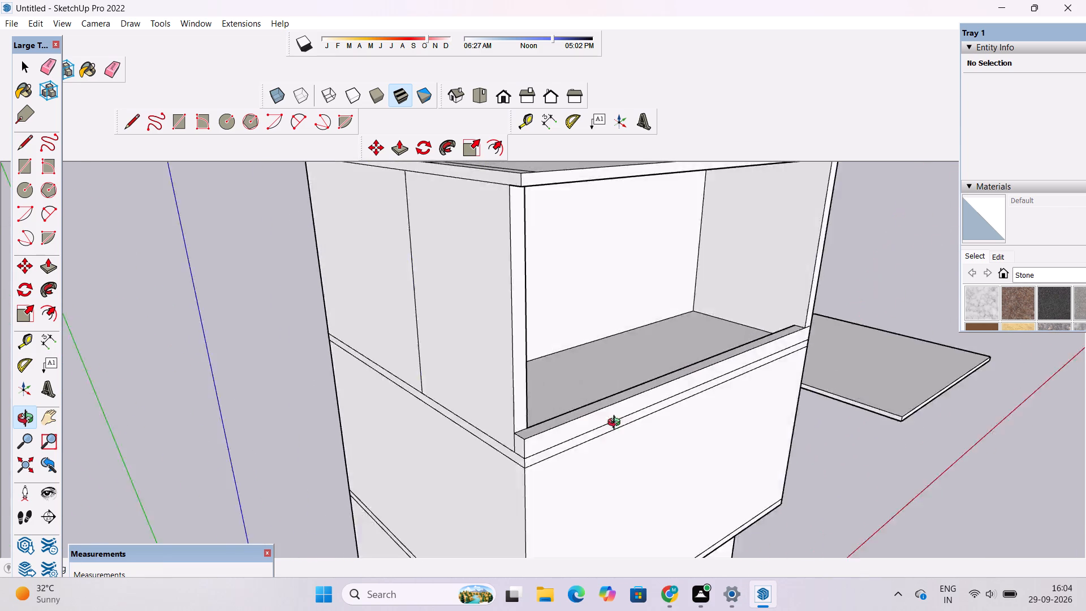
left_click_drag(617, 424, 526, 419)
scroll(428, 405, "down", 3)
left_click_drag(376, 401, 618, 366, "shift")
scroll(617, 317, "up", 2)
left_click_drag(614, 315, 577, 339, "shift")
left_click_drag(640, 354, 577, 363)
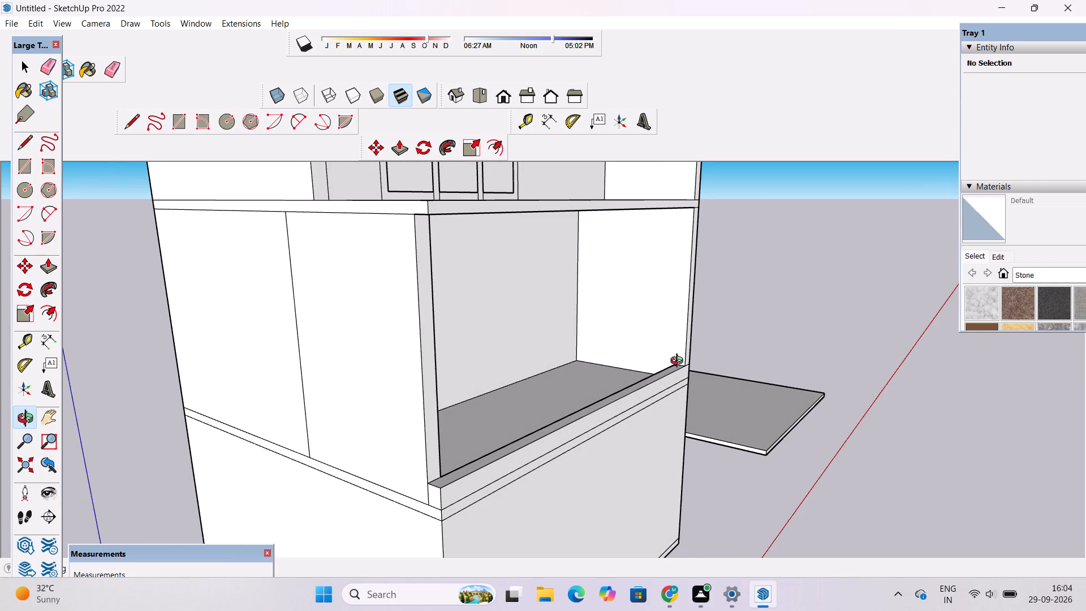
left_click_drag(697, 358, 538, 362)
left_click_drag(529, 376, 584, 341, "shift")
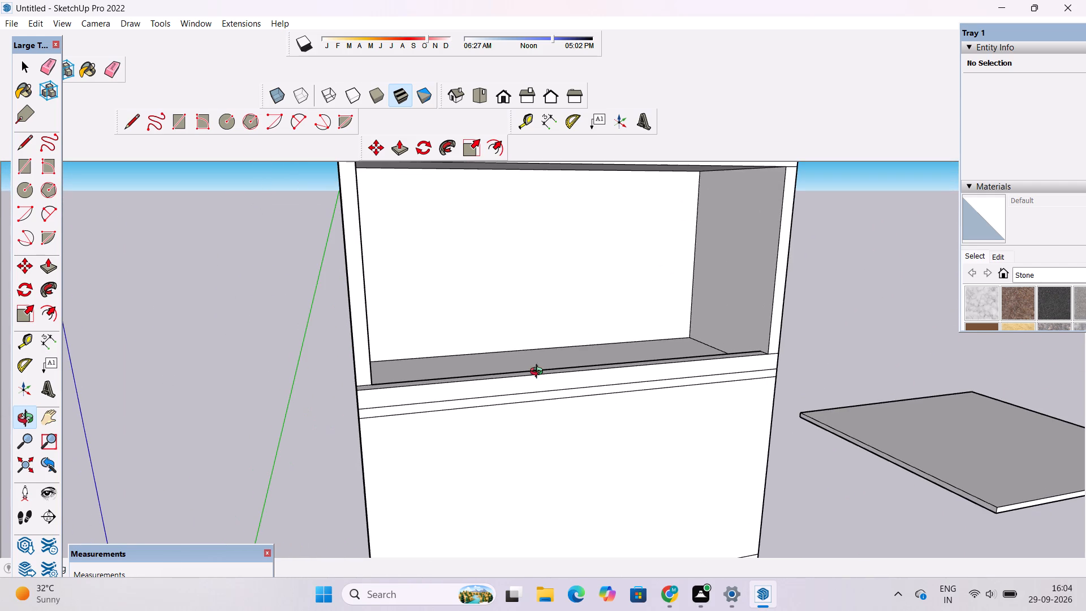
scroll(343, 373, "up", 3)
left_click(343, 373)
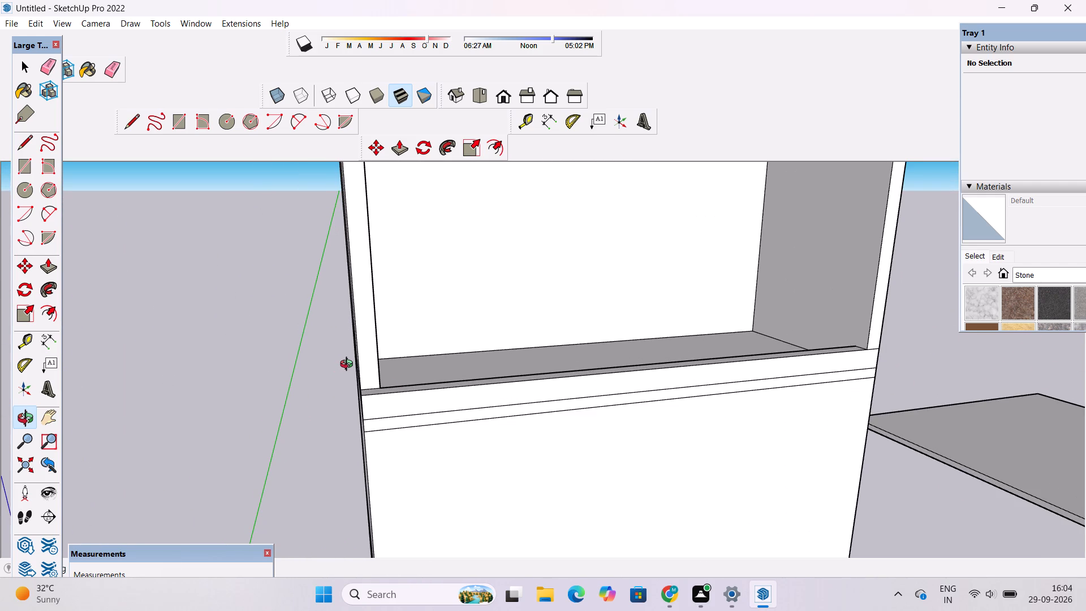
scroll(350, 365, "down", 4)
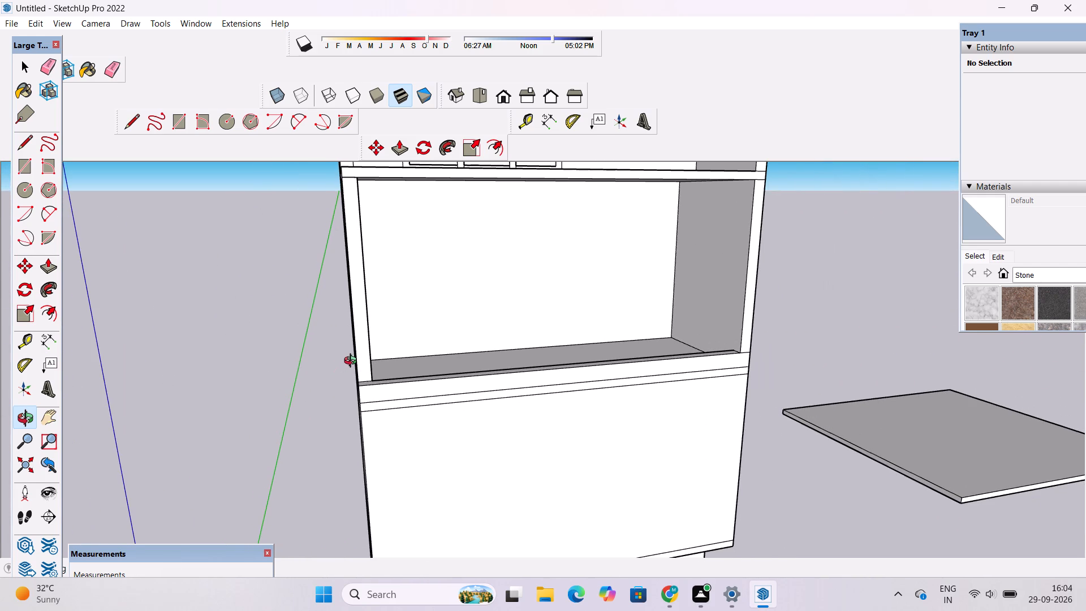
left_click_drag(390, 385, 419, 330, "shift")
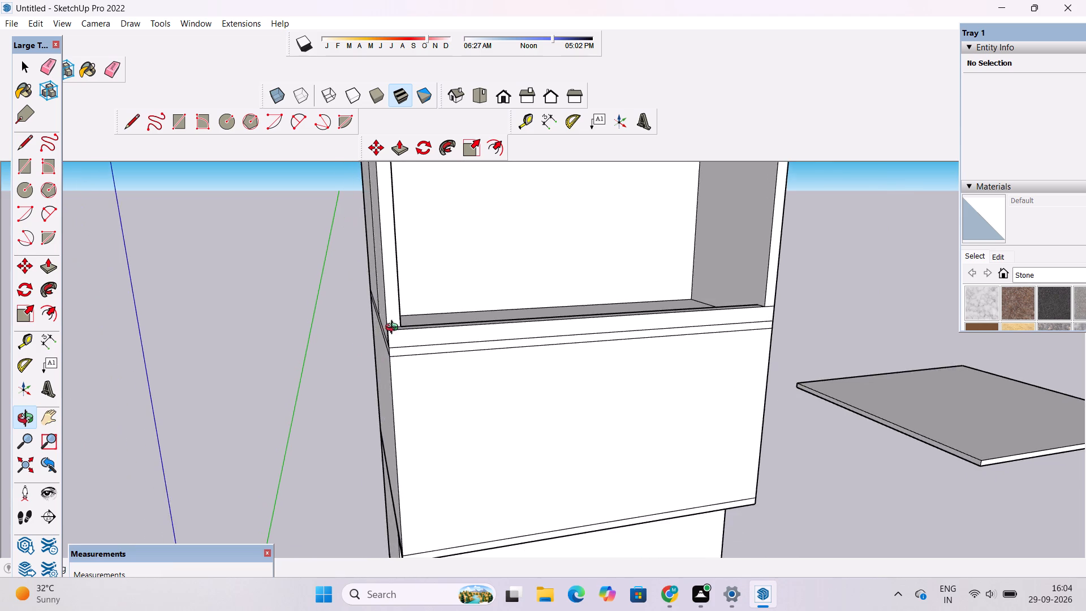
left_click_drag(385, 332, 548, 387)
scroll(548, 385, "down", 3, "shift")
left_click_drag(602, 377, 536, 427, "shift")
left_click_drag(510, 428, 501, 363)
left_click_drag(503, 336, 506, 390, "shift")
scroll(497, 377, "up", 2)
left_click_drag(501, 361, 495, 368)
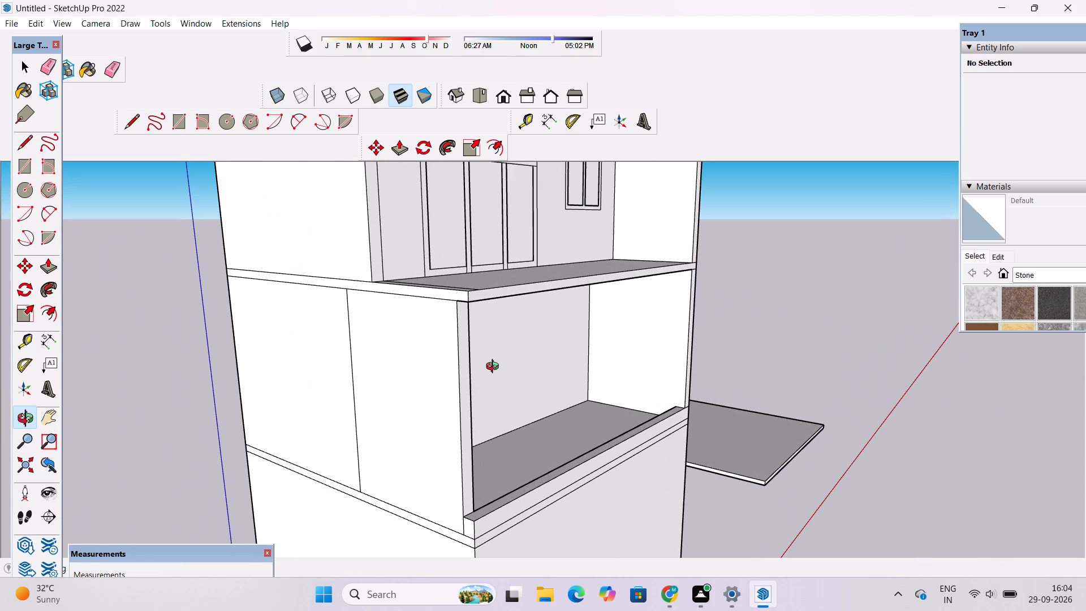
Examine the open level's front opening, side wall and overhanging slab from the front corner and the side.
scroll(495, 367, "down", 5)
left_click_drag(478, 370, 526, 381)
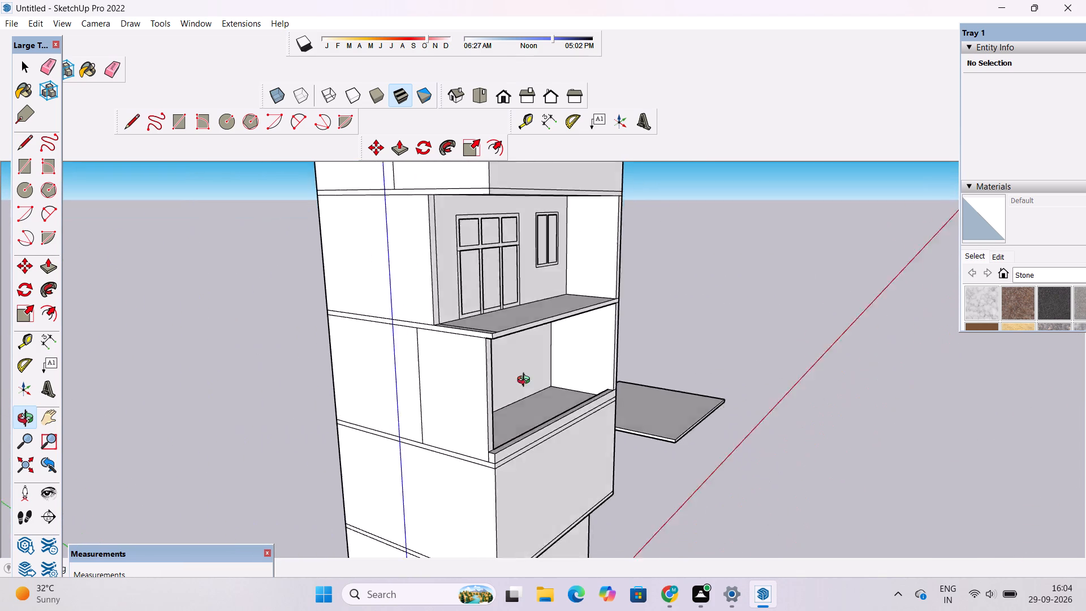
left_click_drag(526, 381, 567, 381)
left_click_drag(568, 382, 535, 385, "shift")
scroll(529, 378, "down", 4)
scroll(529, 371, "up", 1)
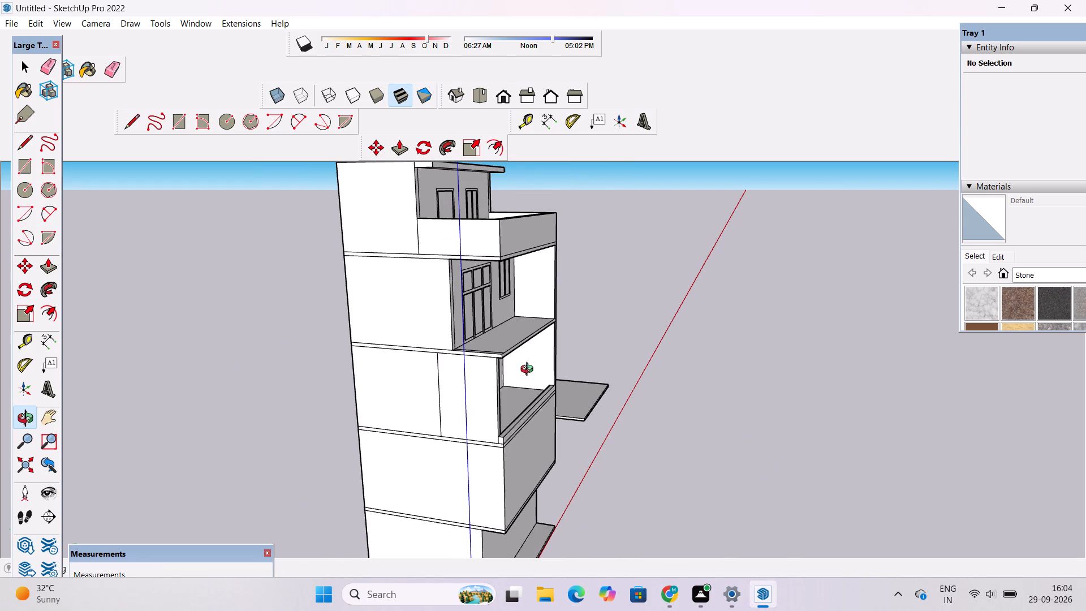
left_click_drag(528, 374, 528, 364, "shift")
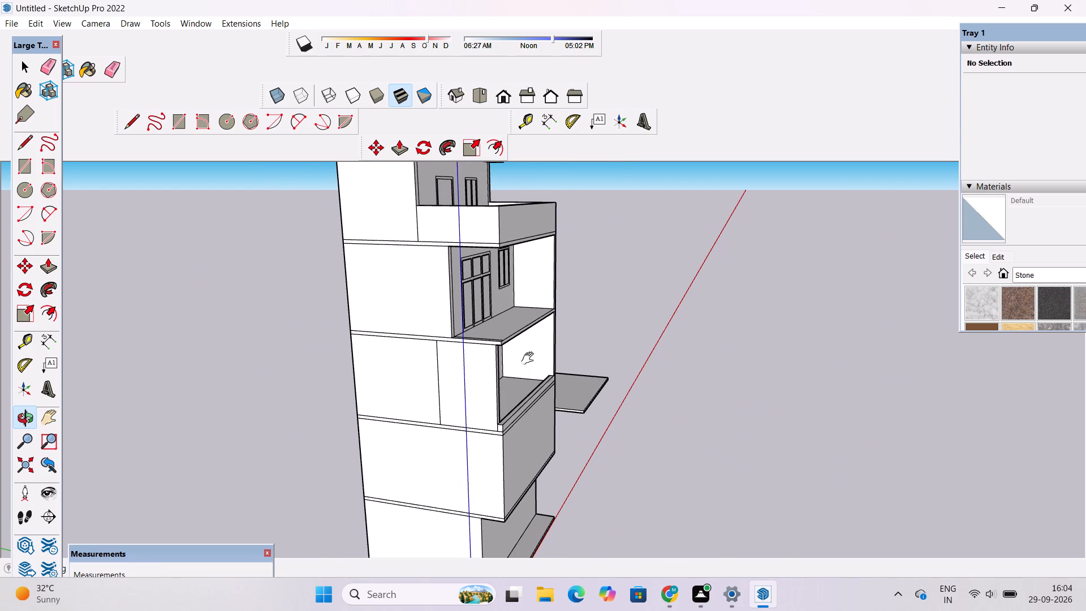
left_click_drag(530, 359, 526, 378, "shift")
scroll(526, 378, "down", 5)
scroll(523, 386, "up", 9)
left_click_drag(549, 377, 443, 363)
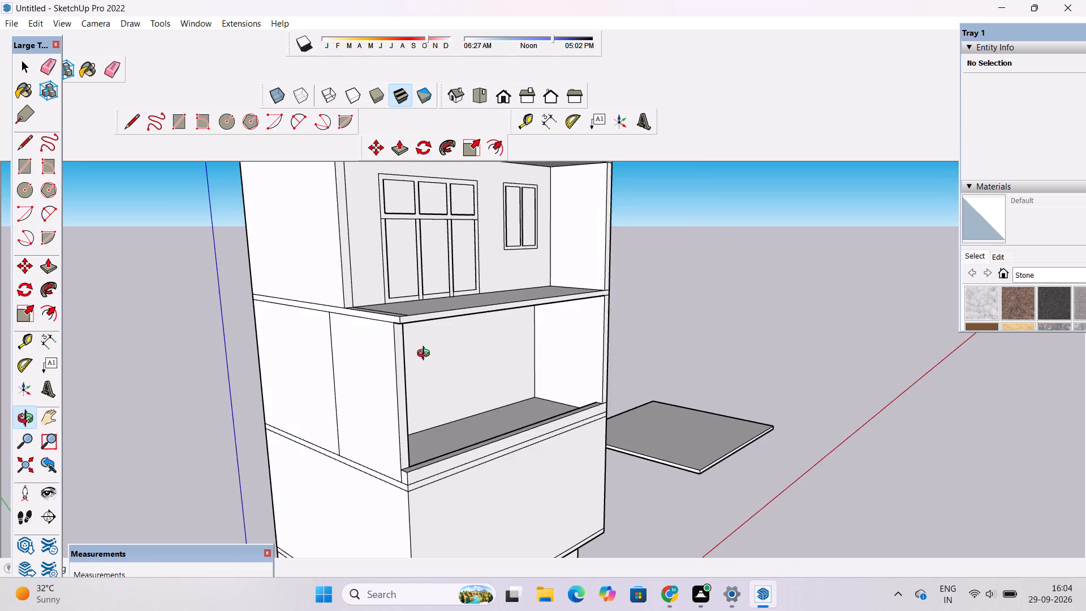
scroll(423, 352, "up", 4)
left_click_drag(473, 353, 452, 360)
left_click_drag(448, 360, 505, 360, "shift")
scroll(506, 359, "down", 1)
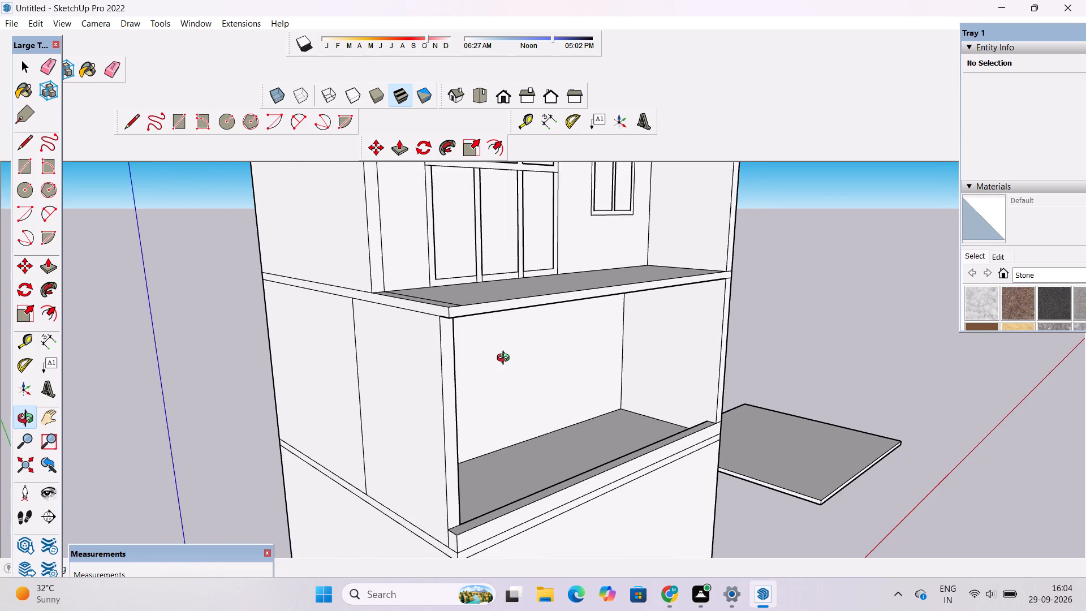
left_click_drag(567, 359, 497, 377)
scroll(445, 375, "up", 3)
left_click_drag(404, 388, 544, 359)
scroll(628, 347, "down", 2)
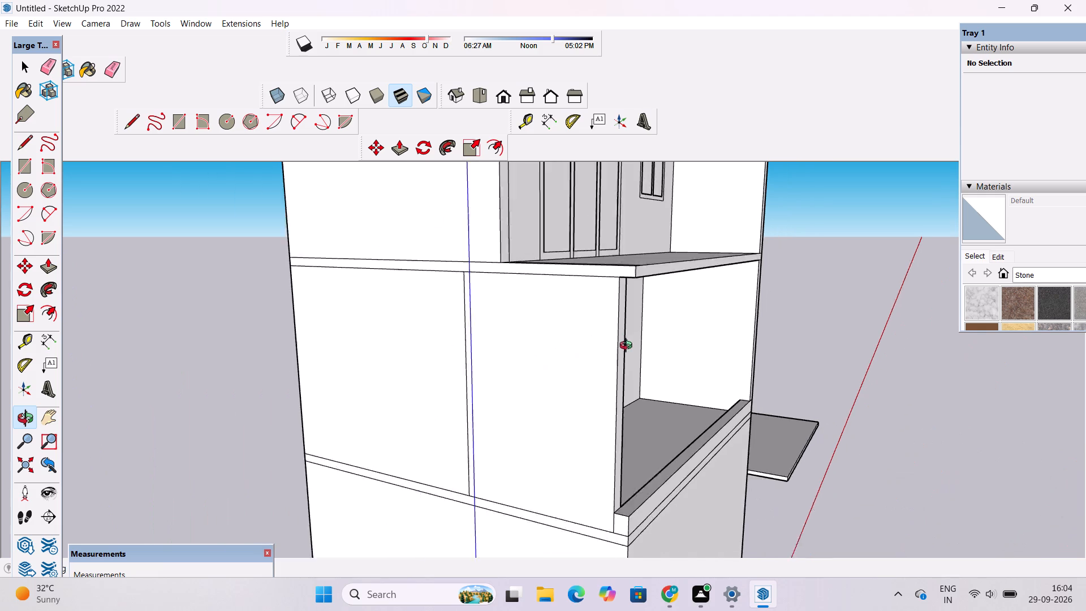
scroll(628, 347, "down", 1)
left_click_drag(684, 329, 563, 327, "shift")
scroll(447, 356, "up", 3)
left_click_drag(412, 363, 454, 354)
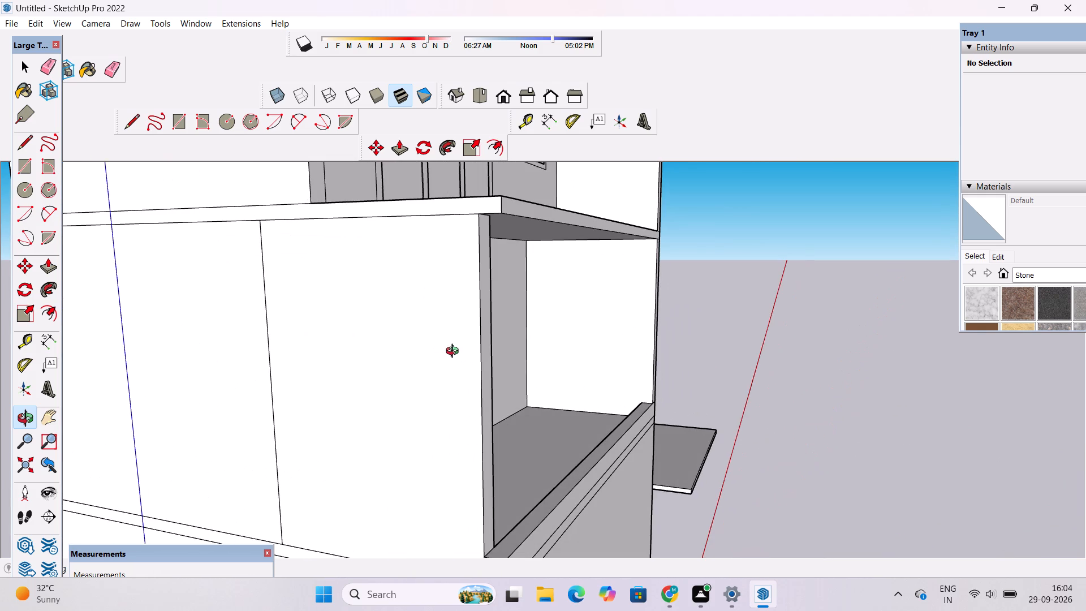
left_click_drag(455, 352, 458, 347, "shift")
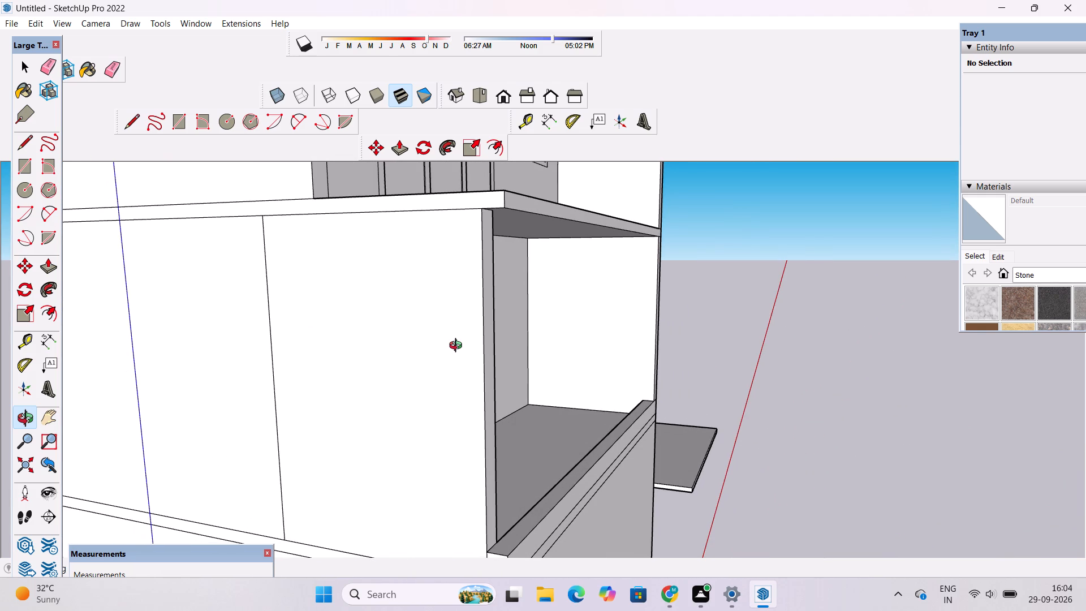
left_click_drag(459, 347, 459, 355)
scroll(458, 354, "down", 2)
left_click_drag(535, 340, 489, 351)
scroll(466, 352, "down", 3)
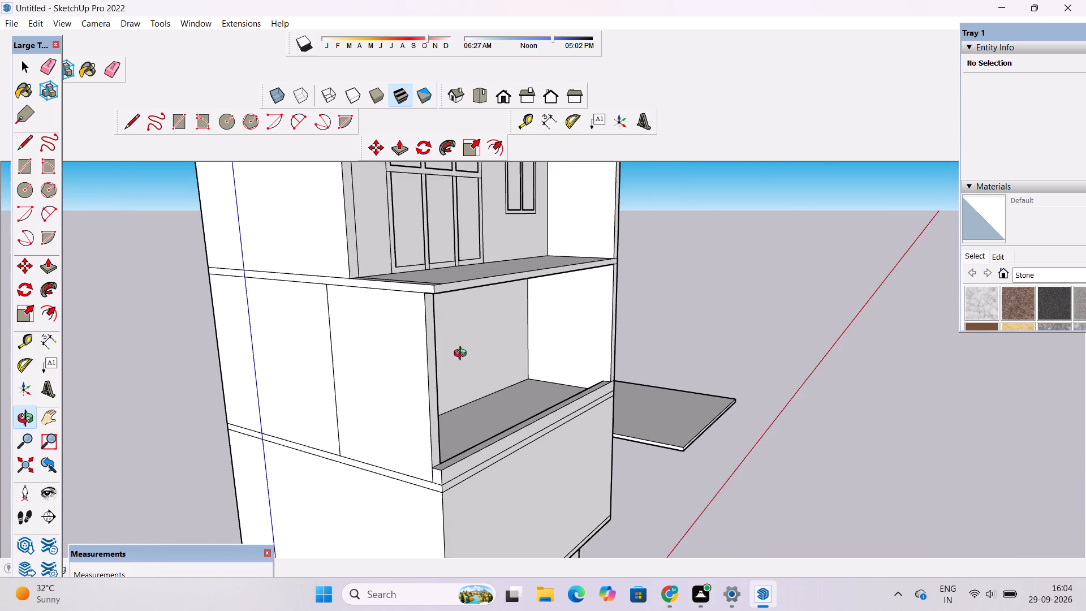
left_click_drag(593, 330, 515, 350)
left_click_drag(478, 354, 544, 337, "shift")
scroll(545, 338, "up", 1)
left_click_drag(566, 334, 596, 391)
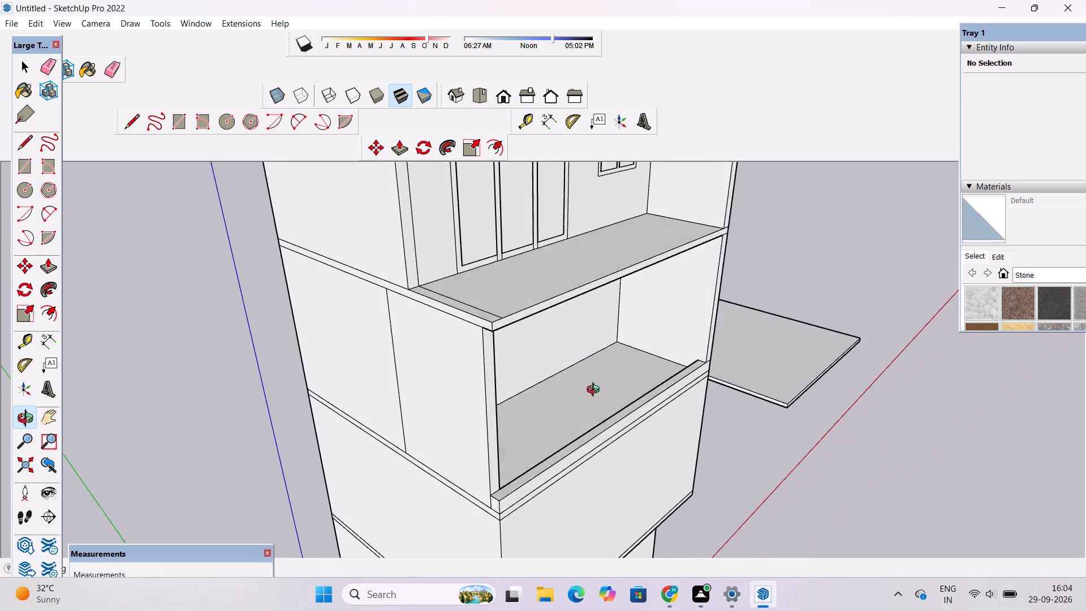
left_click_drag(596, 391, 425, 423)
left_click_drag(456, 410, 494, 442, "shift")
left_click_drag(494, 442, 485, 433)
scroll(482, 428, "down", 3)
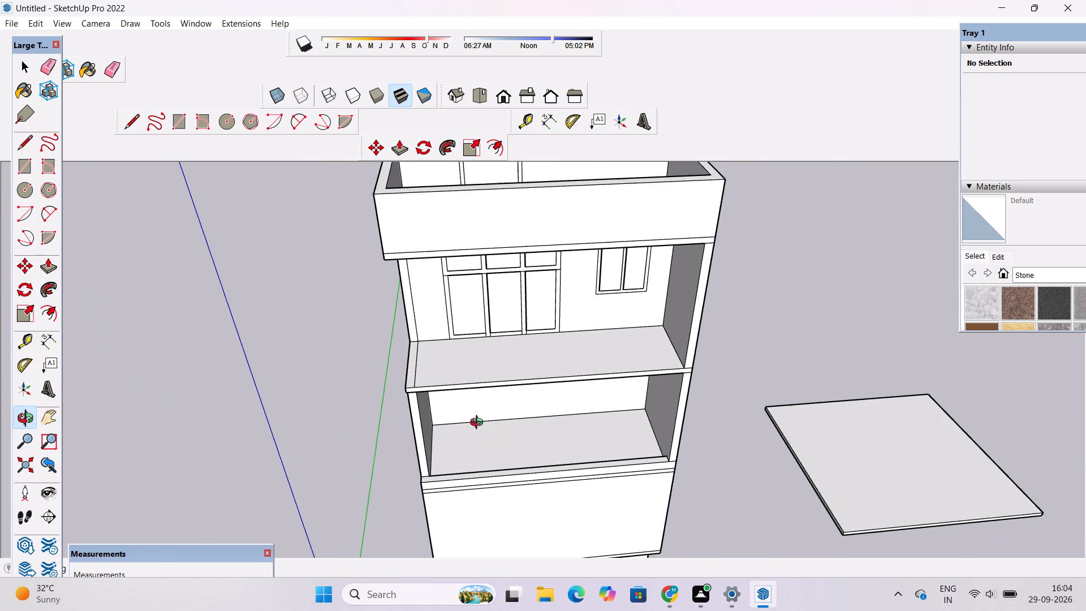
Review the building's front from above, comparing the open level with the finished door and window levels.
left_click_drag(486, 413, 557, 415)
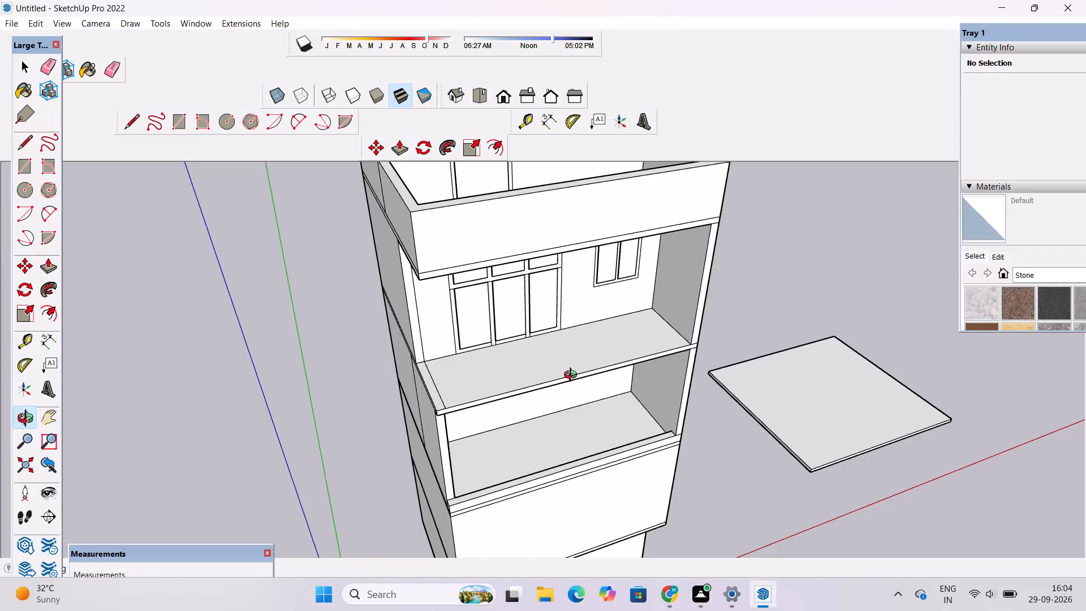
scroll(573, 376, "down", 3)
scroll(573, 376, "up", 2)
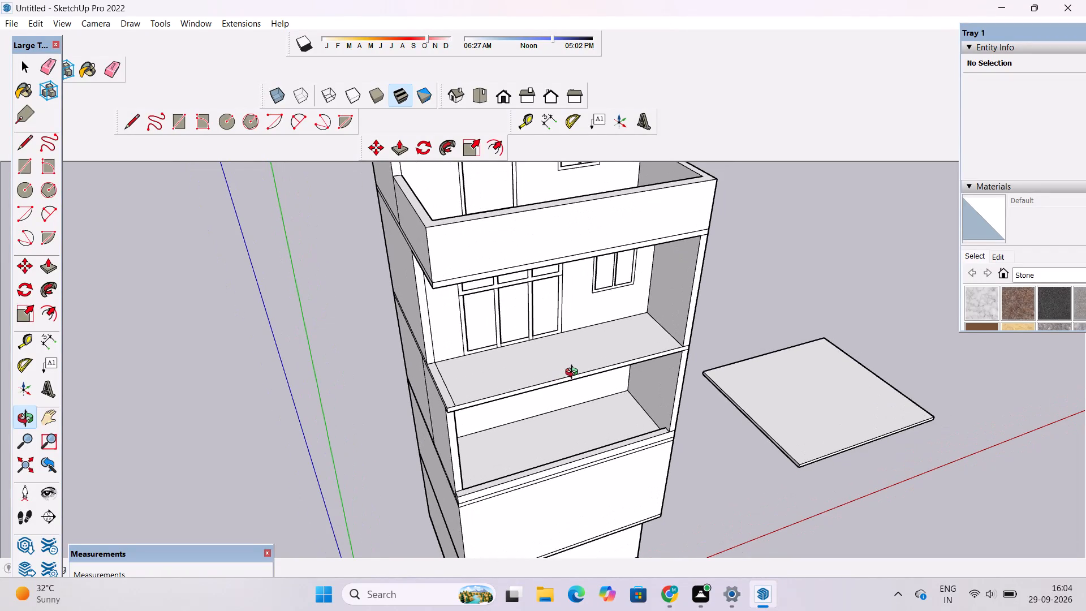
scroll(575, 373, "down", 1)
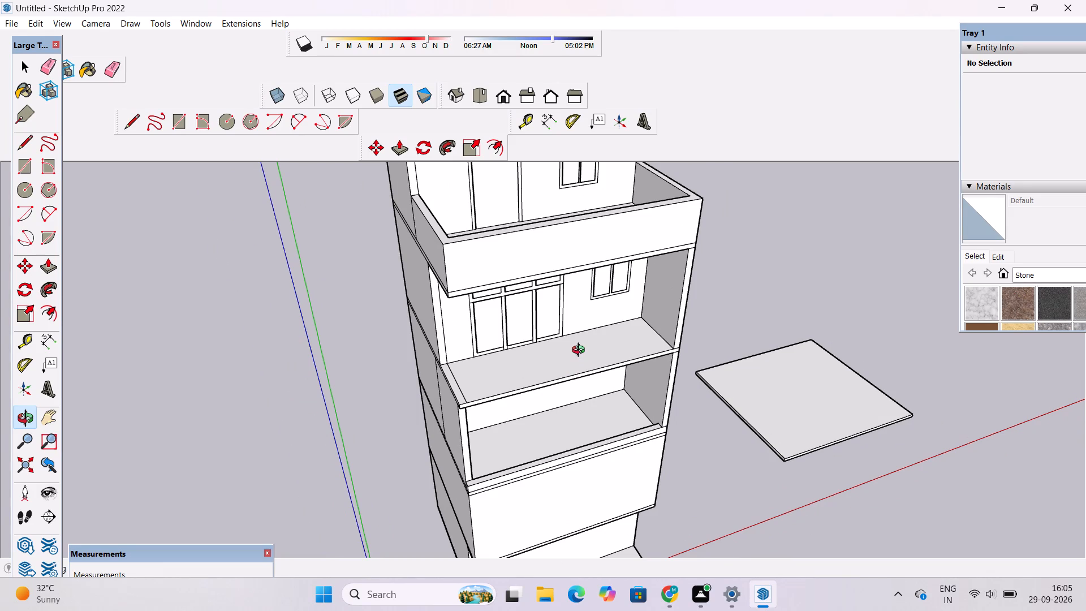
scroll(581, 351, "up", 1)
scroll(587, 347, "down", 7)
scroll(557, 395, "up", 4)
left_click_drag(556, 414, 569, 369)
scroll(570, 364, "up", 3)
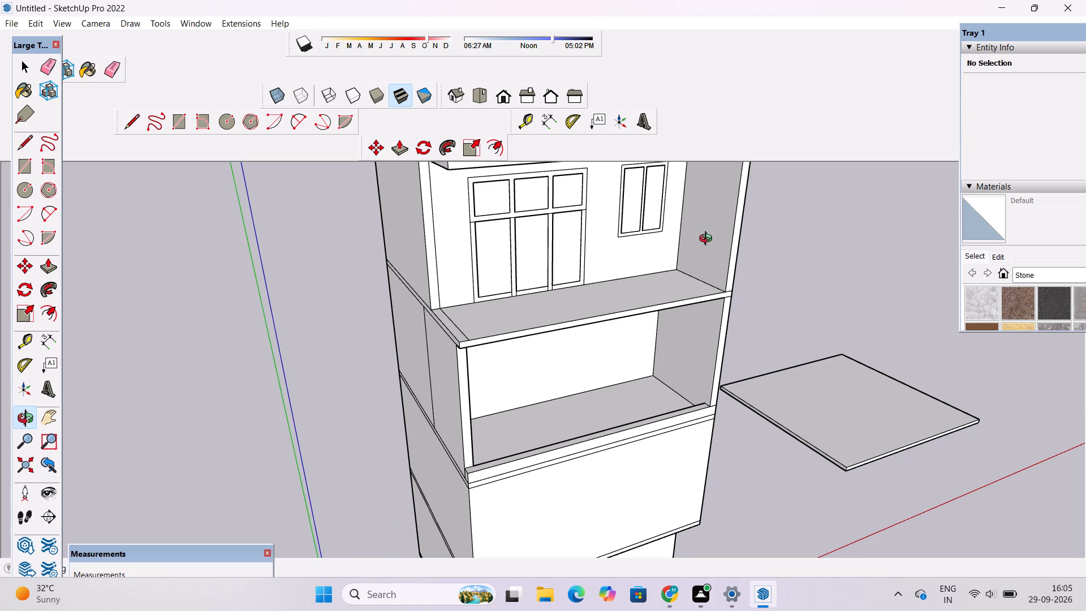
key("o")
scroll(708, 244, "down", 1)
left_click_drag(701, 261, 642, 348, "shift")
scroll(632, 341, "down", 6, "shift")
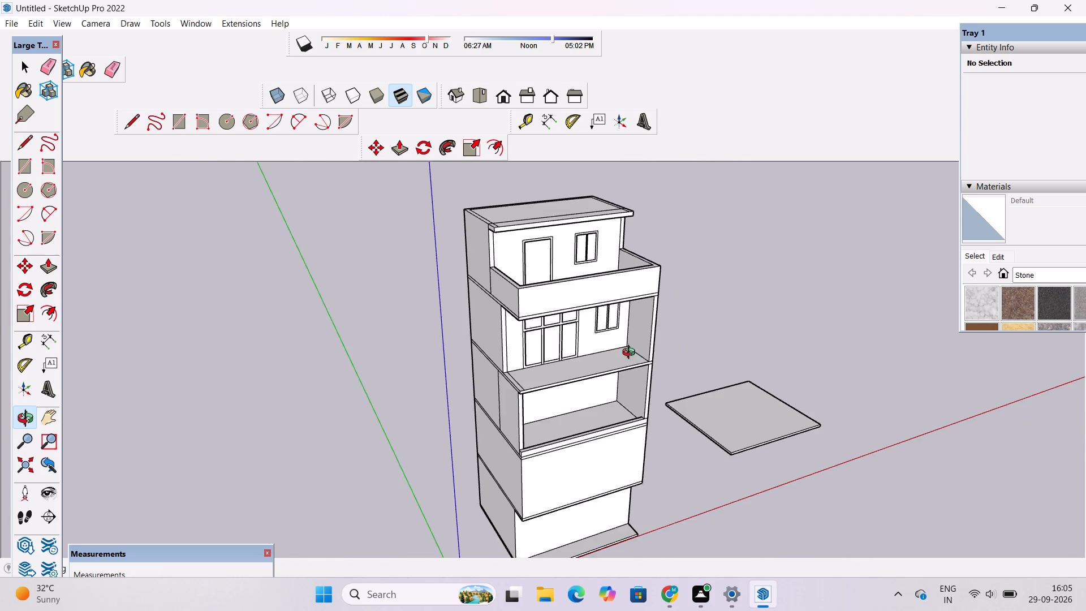
left_click_drag(631, 356, 568, 311)
scroll(510, 315, "up", 3)
scroll(509, 313, "down", 2)
left_click_drag(513, 319, 450, 331)
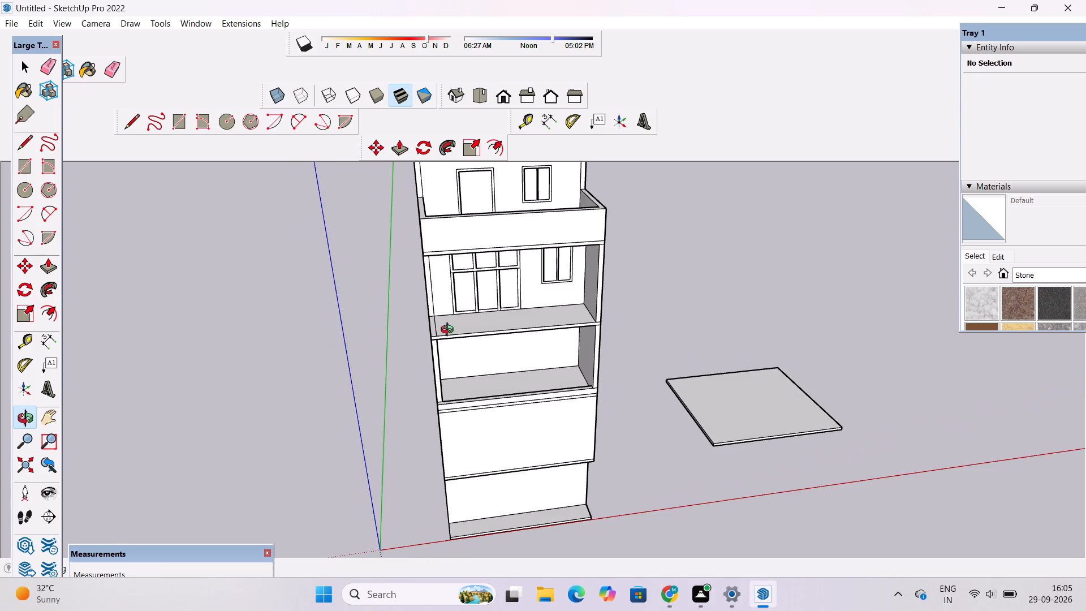
left_click_drag(445, 336, 486, 331, "shift")
scroll(487, 330, "down", 2)
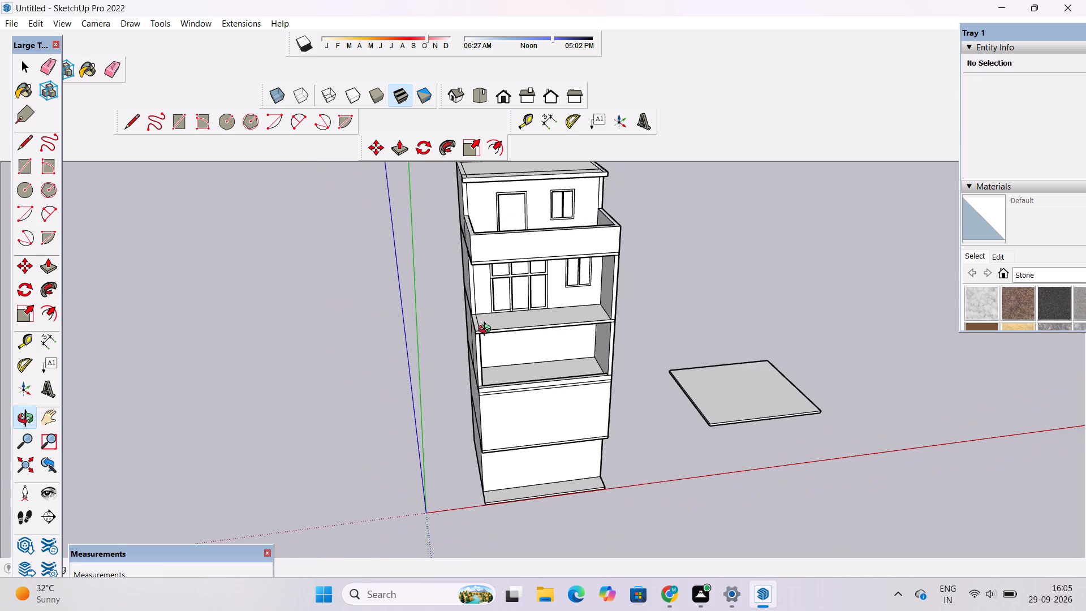
Review the building's front elevation as a whole, comparing the lower blank levels with the finished door and window levels.
left_click_drag(482, 324, 499, 346, "shift")
scroll(465, 345, "up", 1)
scroll(465, 345, "down", 2)
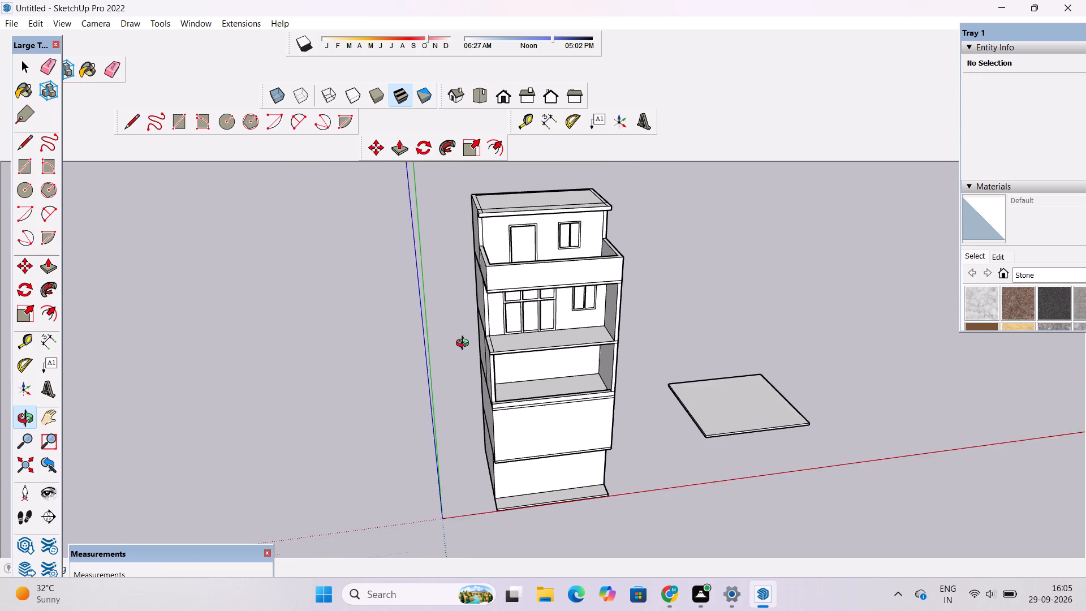
scroll(465, 345, "down", 3)
scroll(465, 345, "up", 4)
left_click_drag(508, 304, 462, 353, "shift")
left_click_drag(505, 402, 480, 299)
scroll(480, 296, "down", 6)
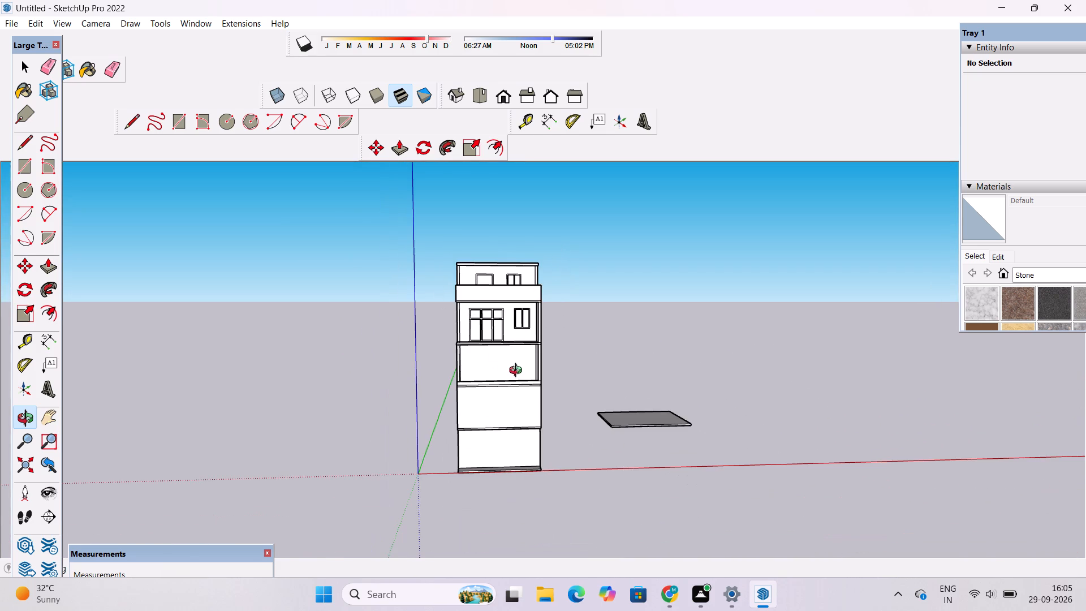
scroll(517, 354, "up", 2)
left_click_drag(520, 342, 513, 347, "shift")
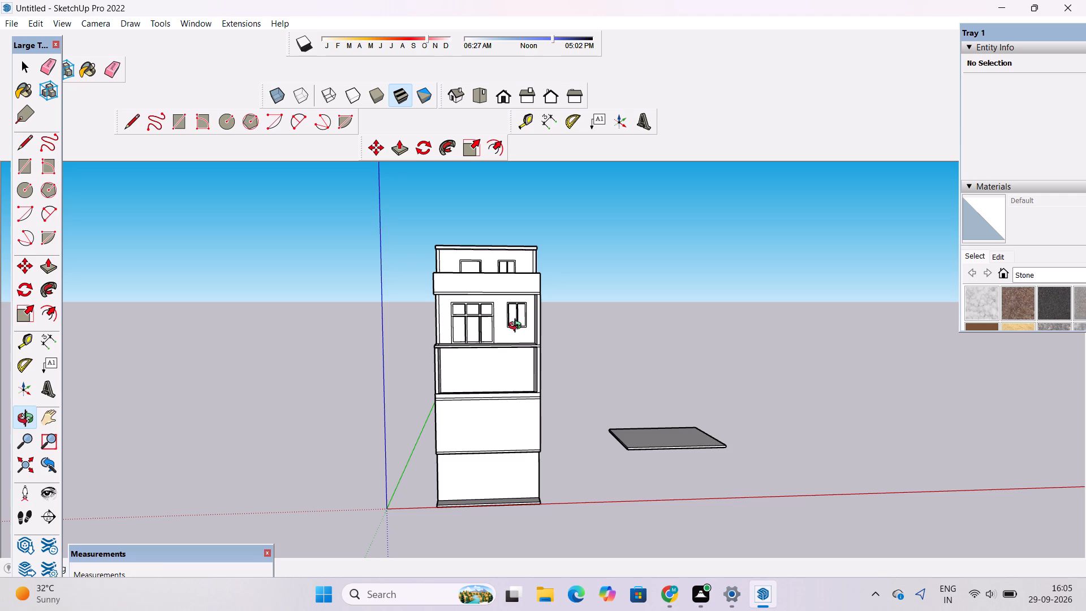
scroll(518, 327, "down", 2)
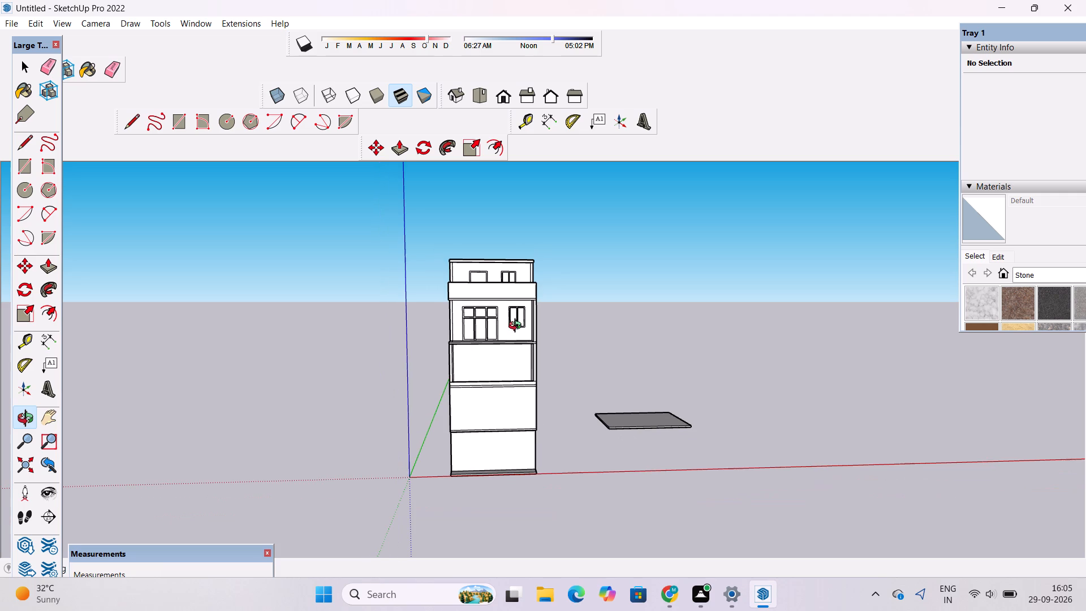
scroll(519, 332, "down", 2)
scroll(516, 338, "up", 4)
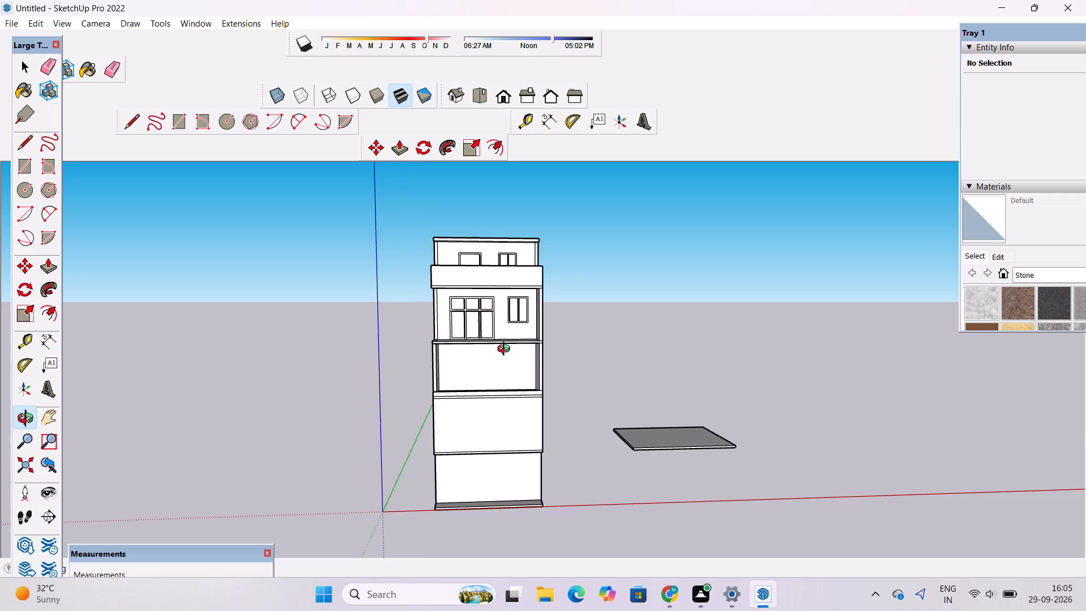
Examine the blank front wall of the projecting level directly below the open level.
left_click_drag(488, 382, 488, 299, "shift")
scroll(468, 325, "up", 7)
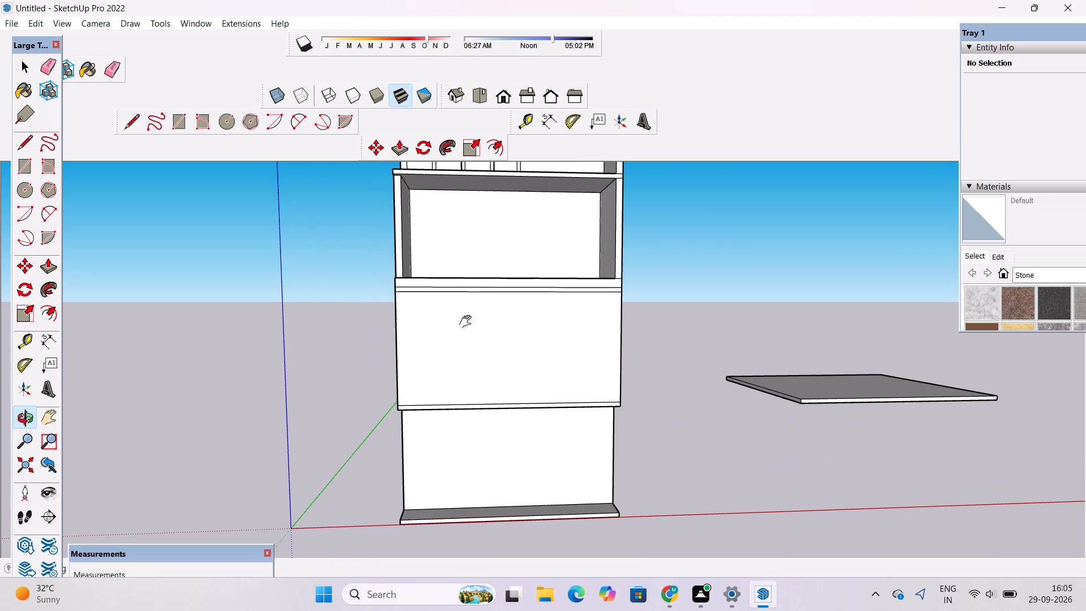
left_click(468, 322, "shift")
scroll(464, 321, "down", 1)
left_click_drag(451, 350, 419, 301, "shift")
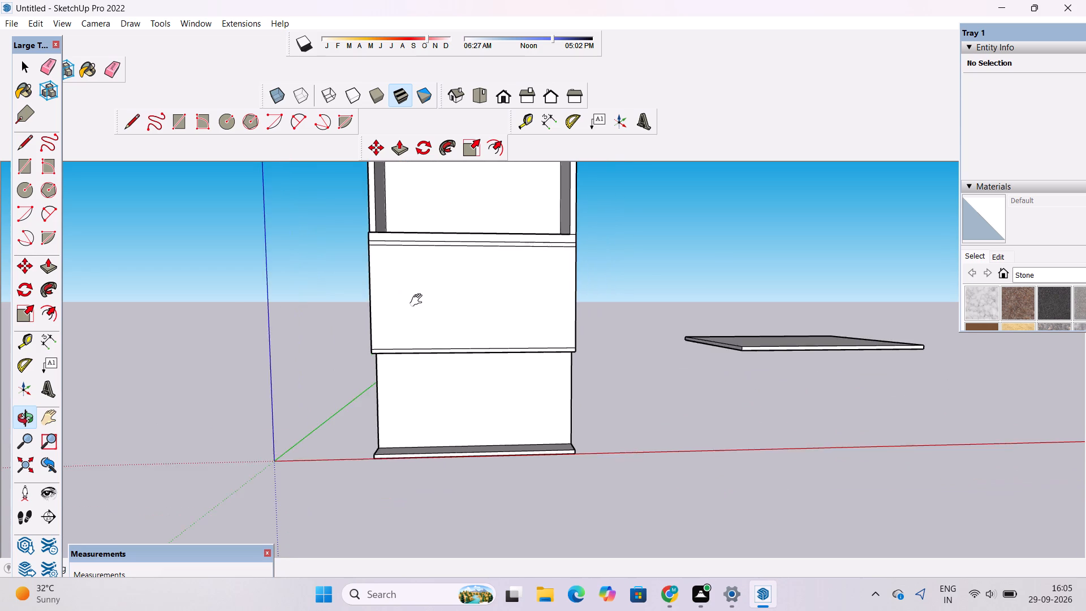
scroll(412, 307, "up", 2, "shift")
left_click_drag(489, 299, 431, 334, "shift")
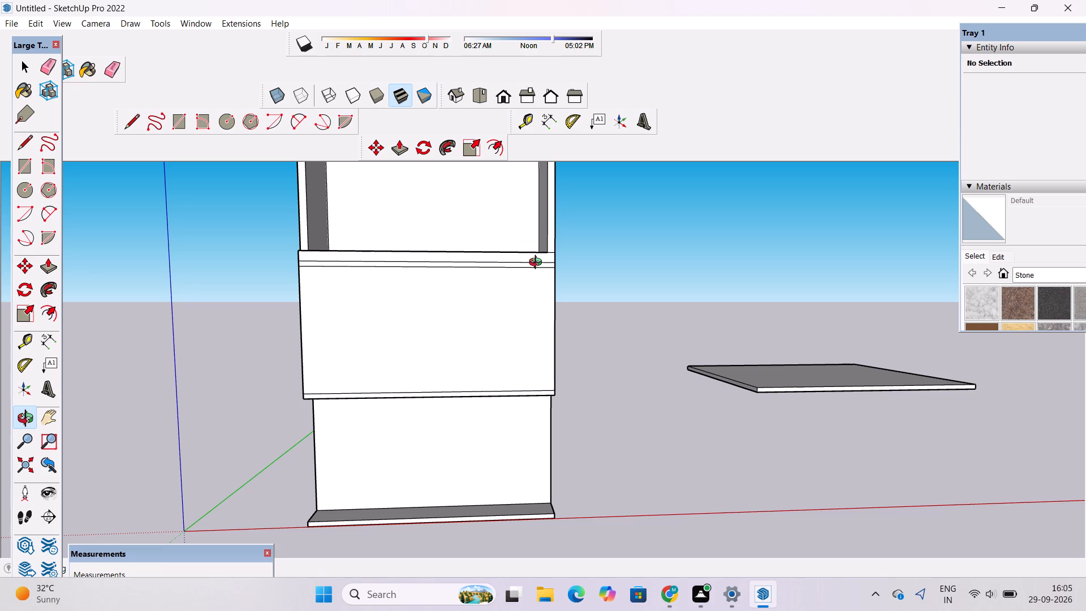
left_click_drag(419, 298, 408, 361)
left_click_drag(451, 377, 383, 370)
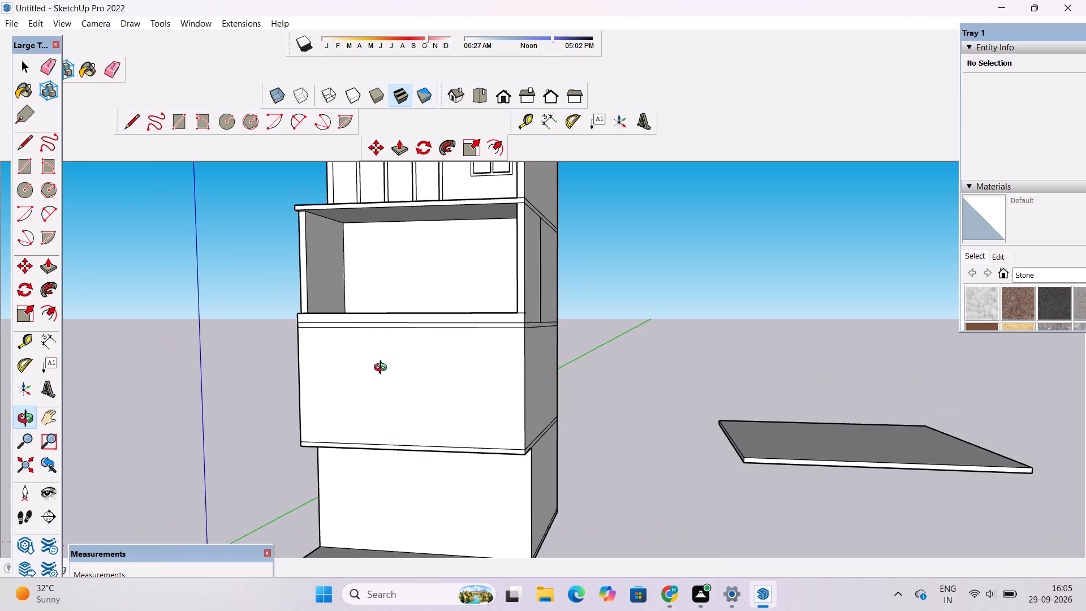
left_click_drag(368, 385, 365, 364, "shift")
left_click_drag(391, 365, 391, 376)
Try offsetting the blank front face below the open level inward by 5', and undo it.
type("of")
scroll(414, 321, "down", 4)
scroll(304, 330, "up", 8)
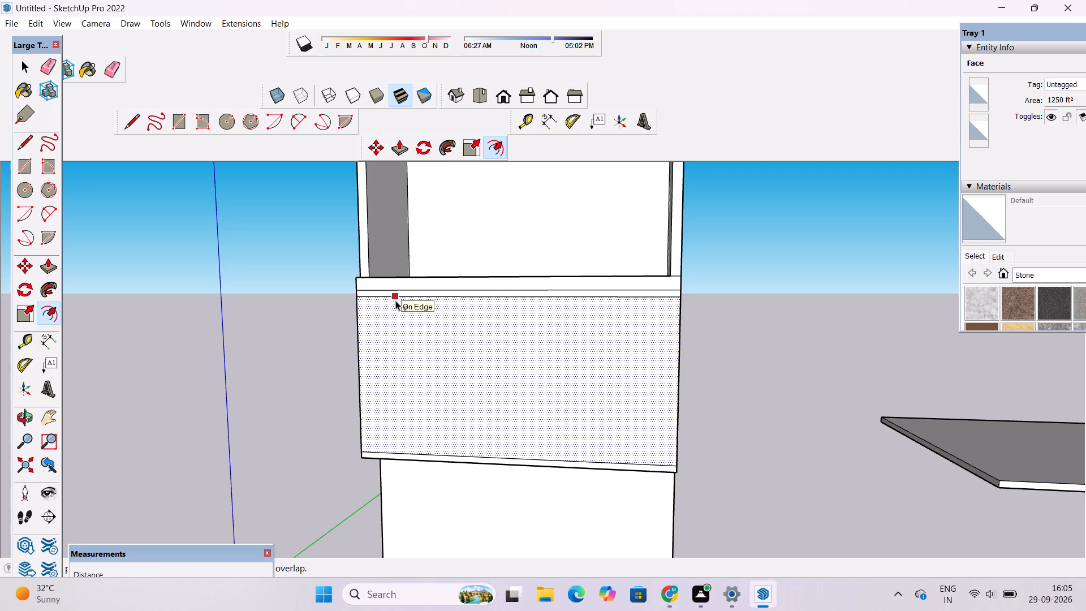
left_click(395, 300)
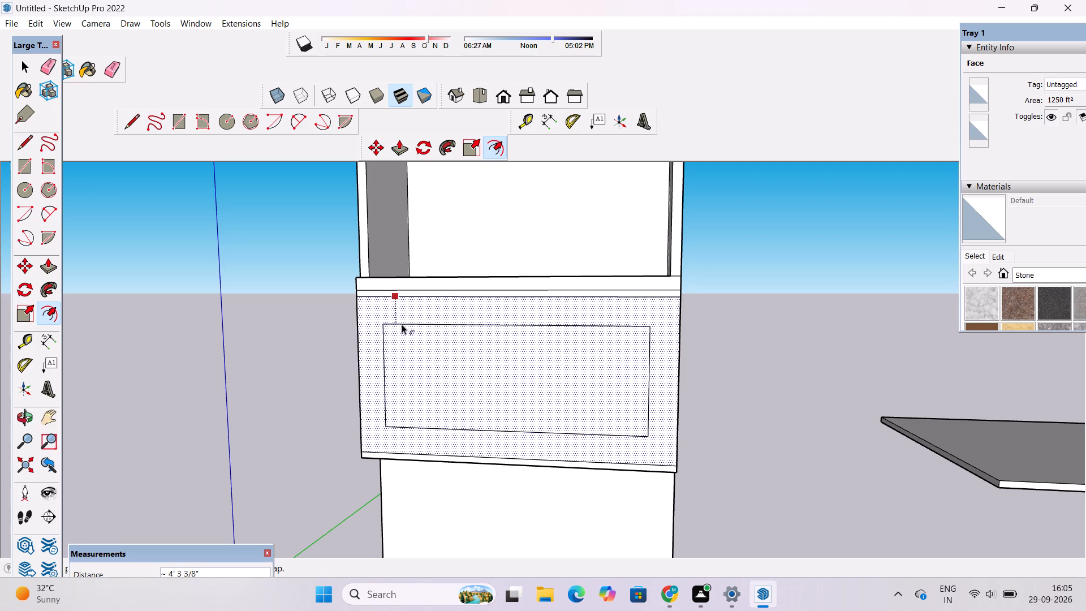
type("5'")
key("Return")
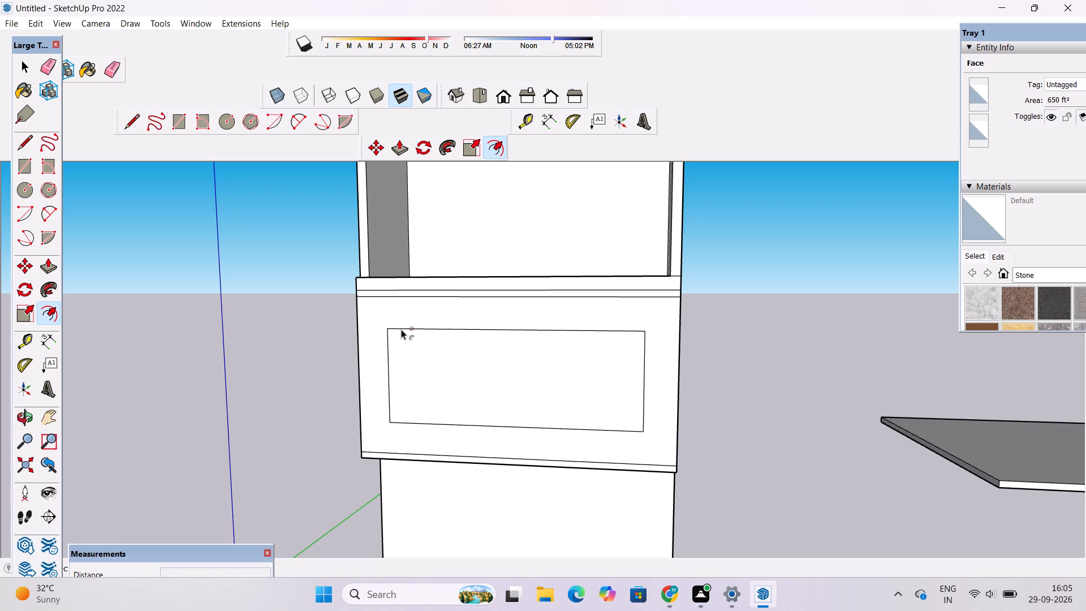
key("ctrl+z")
Offset the edges of the front face below the open level inward by 4'.
left_click(415, 300)
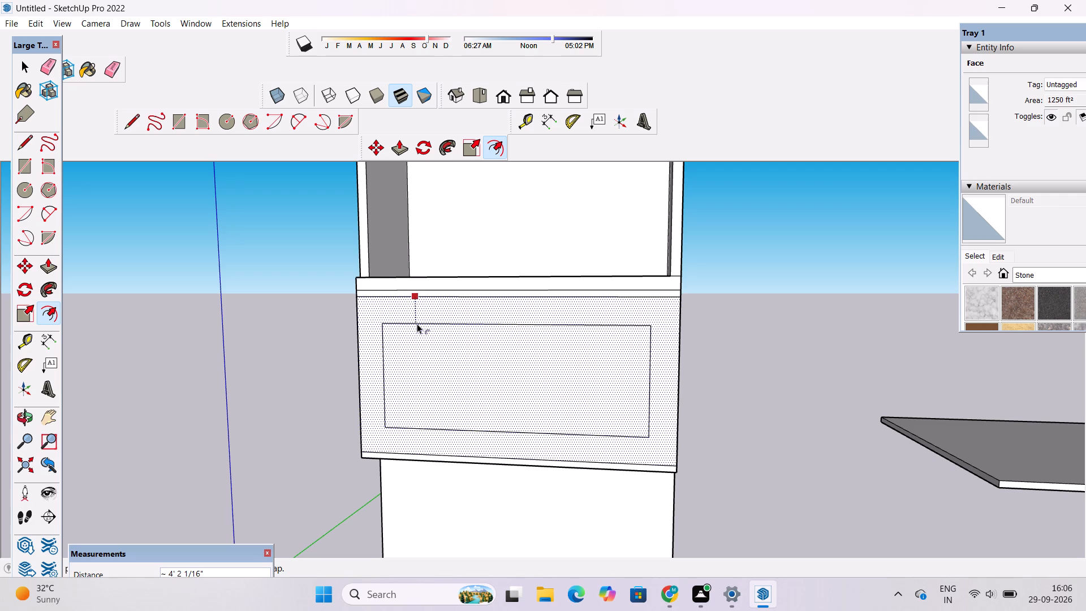
type("4'")
key("Return")
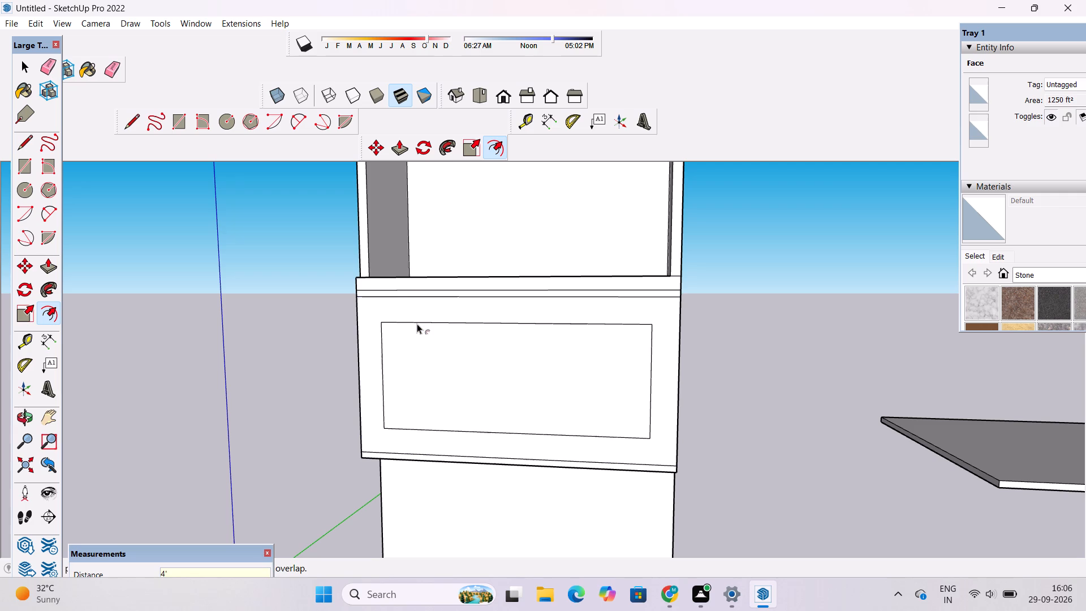
Review the inset rectangle on the front wall in relation to the levels above and below it.
key("o")
scroll(420, 355, "down", 5)
left_click_drag(384, 388, 492, 367)
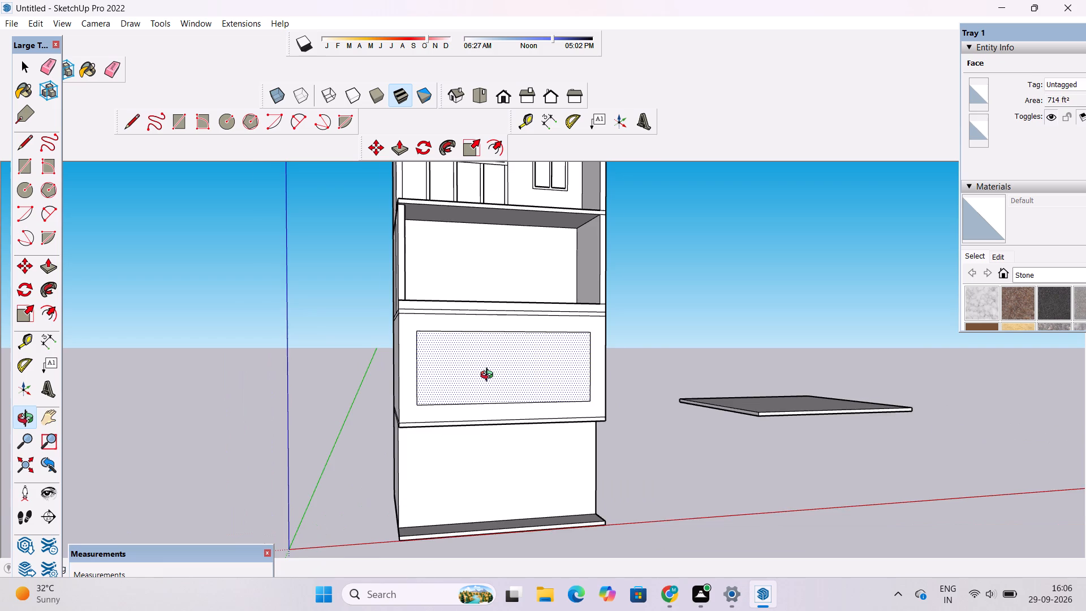
scroll(489, 376, "up", 1)
left_click_drag(489, 377, 421, 382, "shift")
scroll(393, 373, "down", 5)
left_click_drag(364, 371, 408, 373)
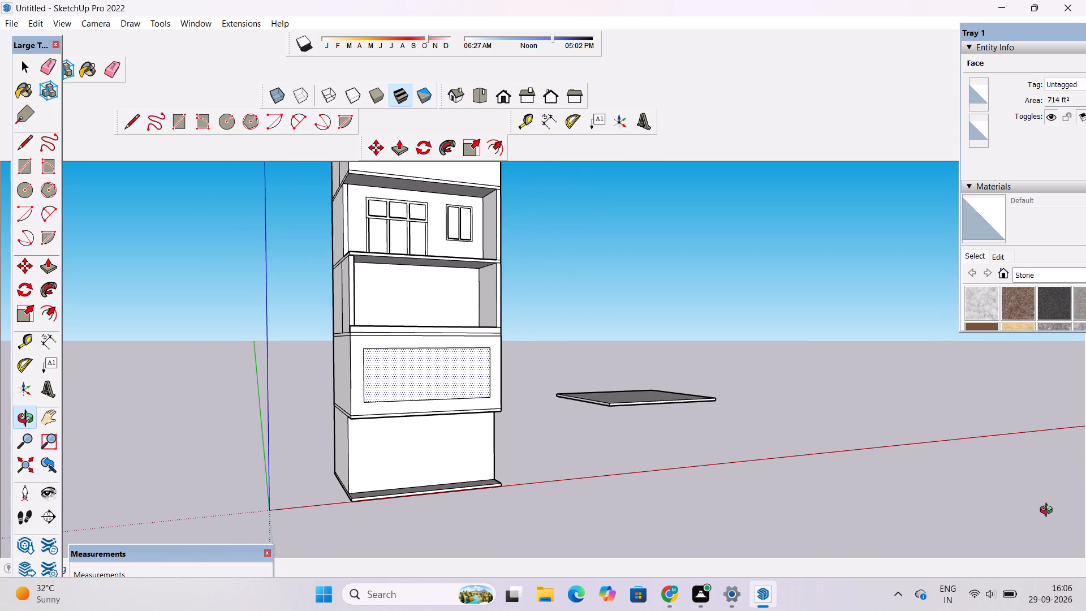
left_click_drag(1046, 521, 1040, 546)
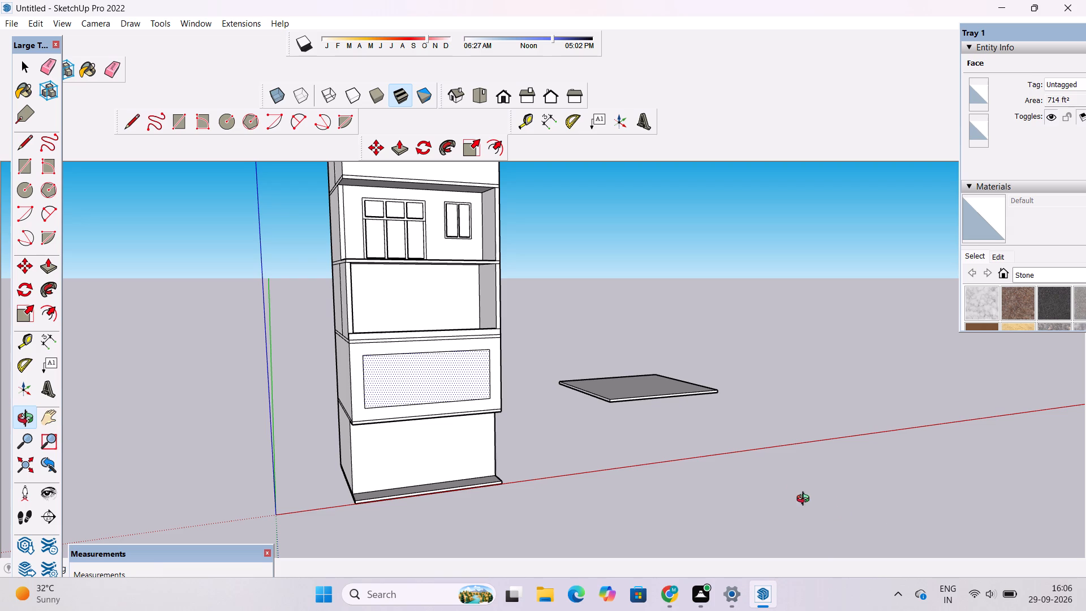
left_click_drag(504, 435, 409, 427)
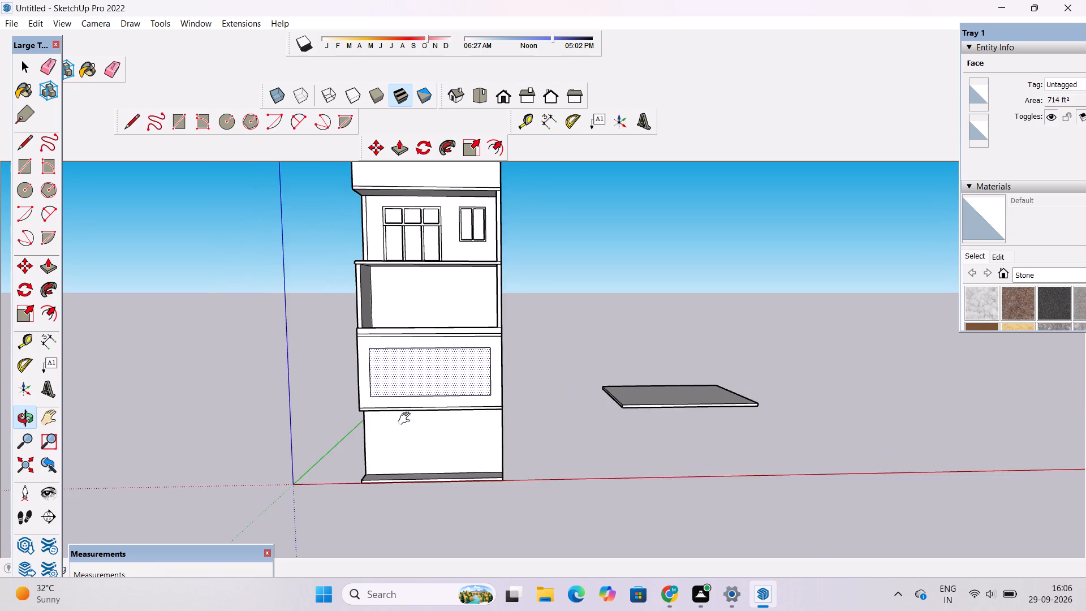
left_click_drag(407, 418, 450, 467, "shift")
Push the inset rectangle on the front wall below the open level inward by 2".
scroll(429, 361, "up", 1)
left_click_drag(429, 362, 445, 410, "shift")
scroll(445, 410, "up", 3)
left_click_drag(457, 444, 381, 303, "shift")
scroll(380, 304, "down", 4)
left_click_drag(402, 360, 484, 431)
scroll(479, 404, "up", 5)
left_click_drag(421, 401, 512, 373)
left_click_drag(512, 372, 470, 395, "shift")
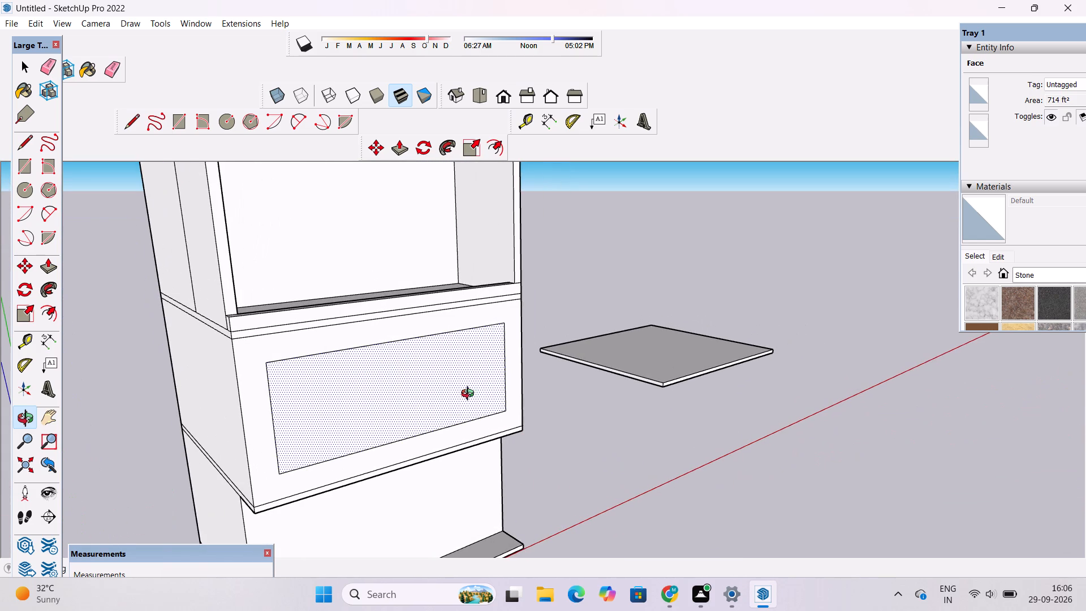
key("space")
key("p")
left_click(466, 389)
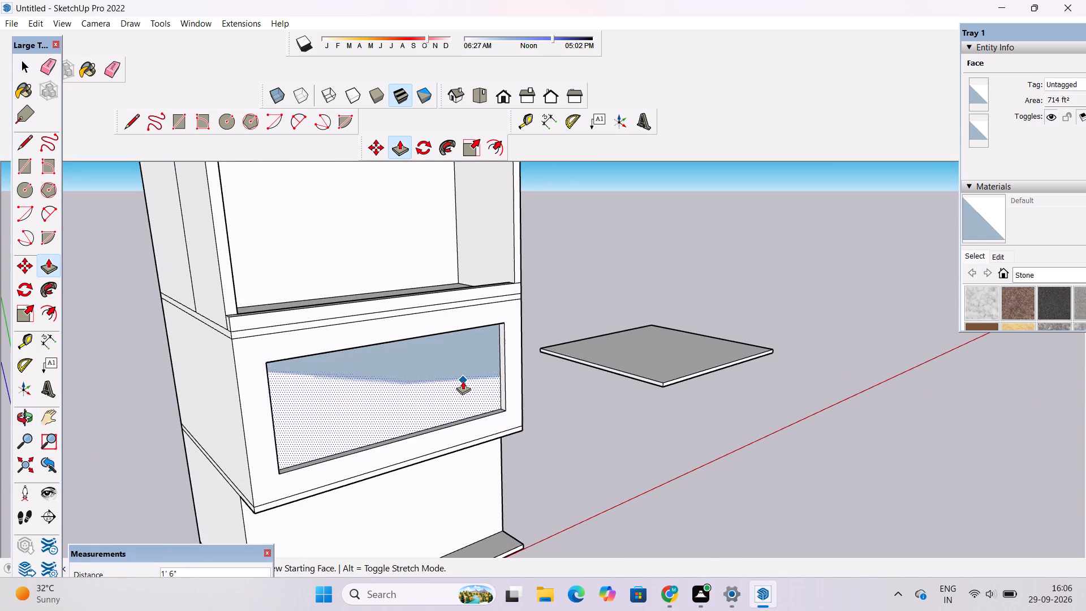
type("2\"")
key("Return")
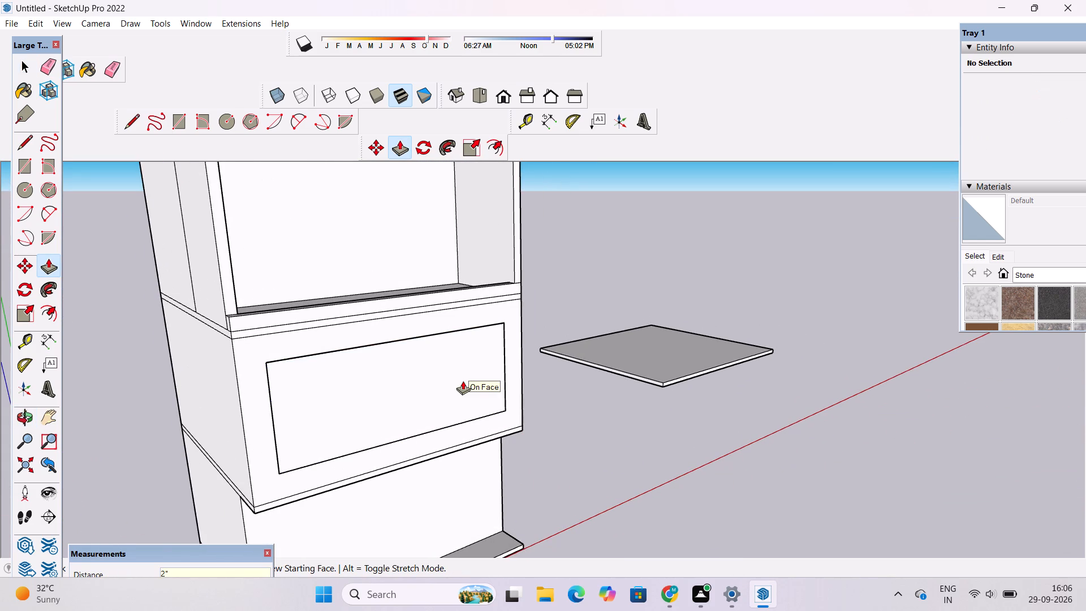
Inspect the shallow recess in the front wall from both front corners, checking its depth at the edges.
key("o")
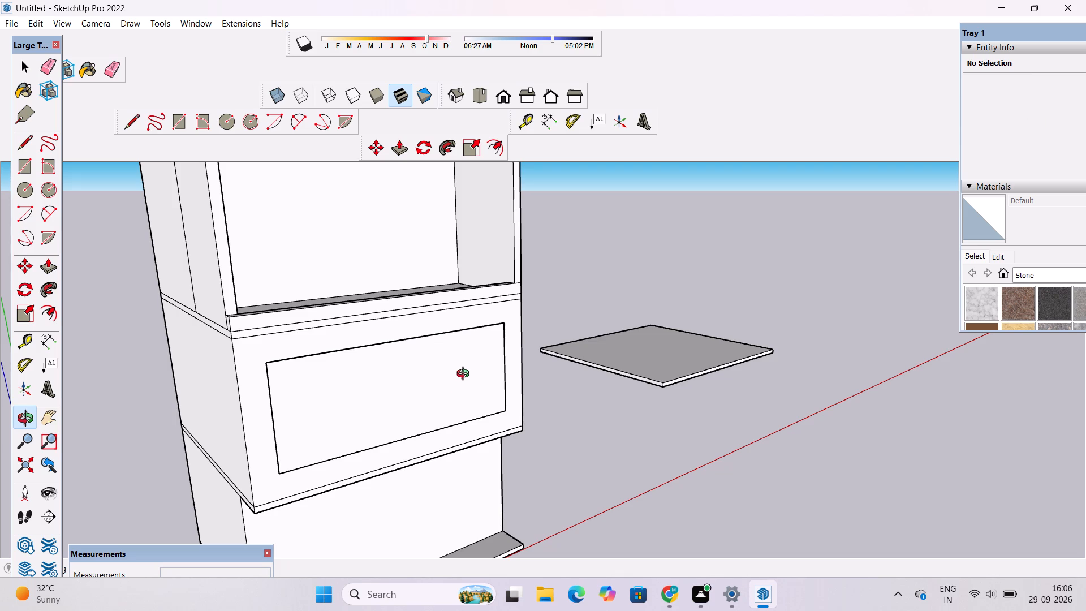
left_click_drag(455, 376, 491, 380, "shift")
left_click_drag(477, 388, 499, 389)
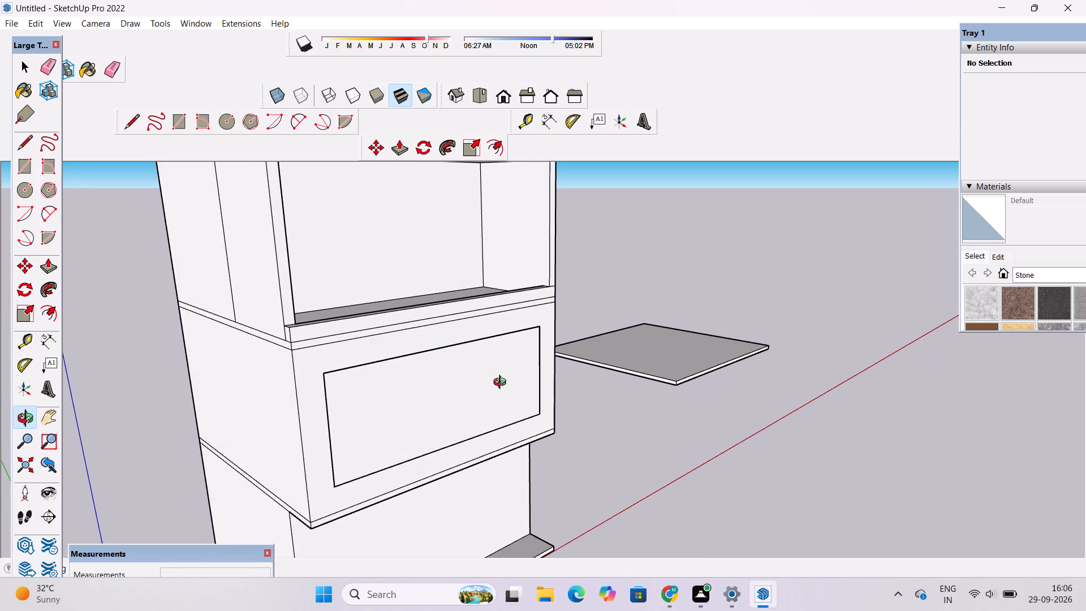
scroll(503, 378, "up", 1)
left_click_drag(518, 364, 493, 388, "shift")
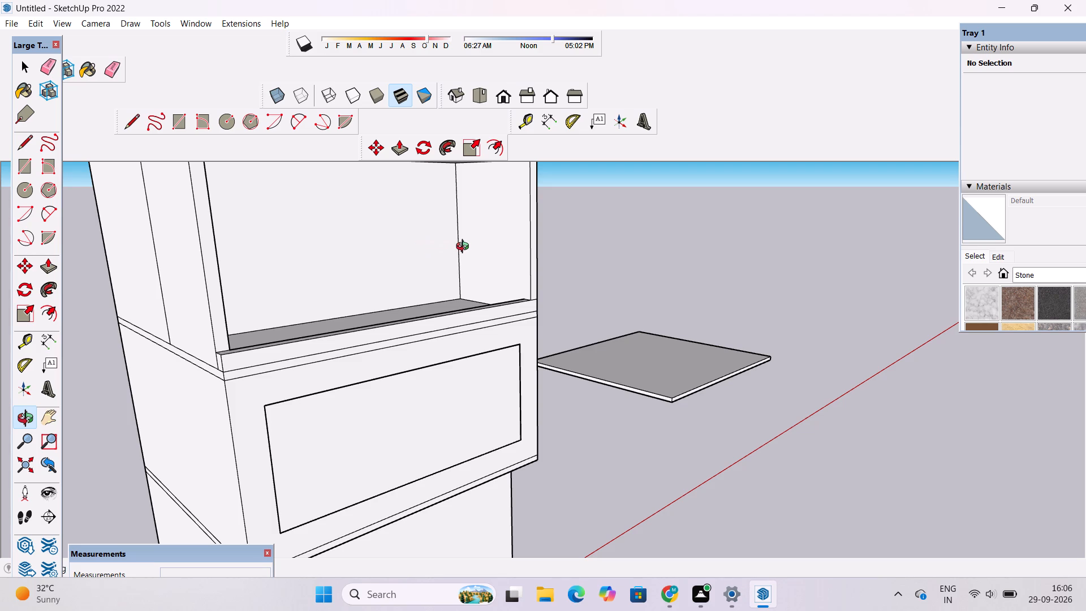
left_click_drag(550, 305, 501, 280)
left_click_drag(501, 285, 512, 309, "shift")
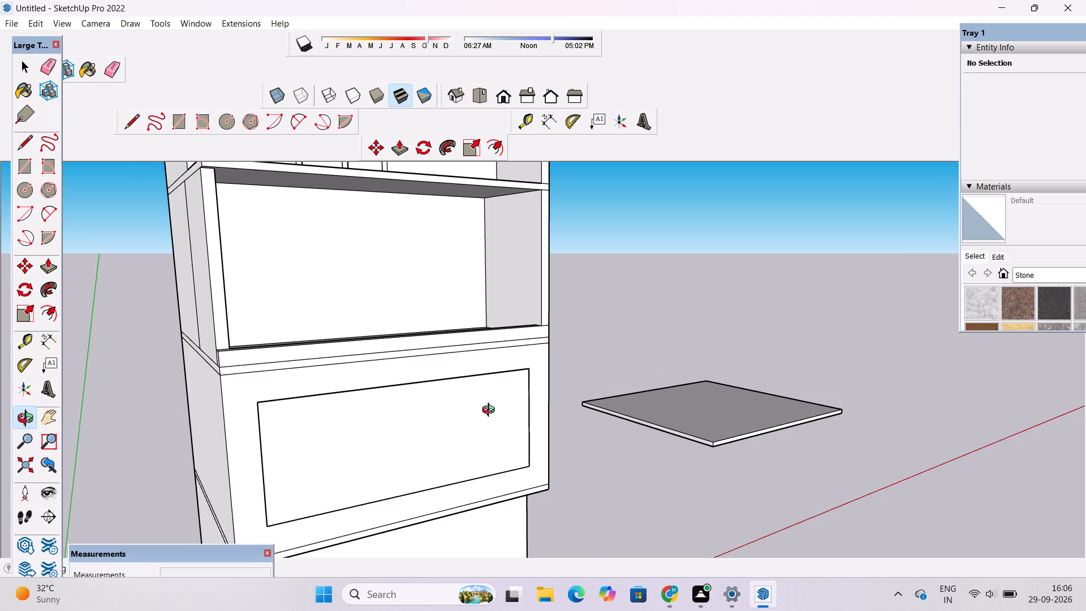
left_click_drag(491, 411, 395, 386)
scroll(373, 382, "up", 4)
left_click_drag(627, 427, 337, 391)
scroll(337, 389, "up", 8)
left_click_drag(335, 388, 400, 403)
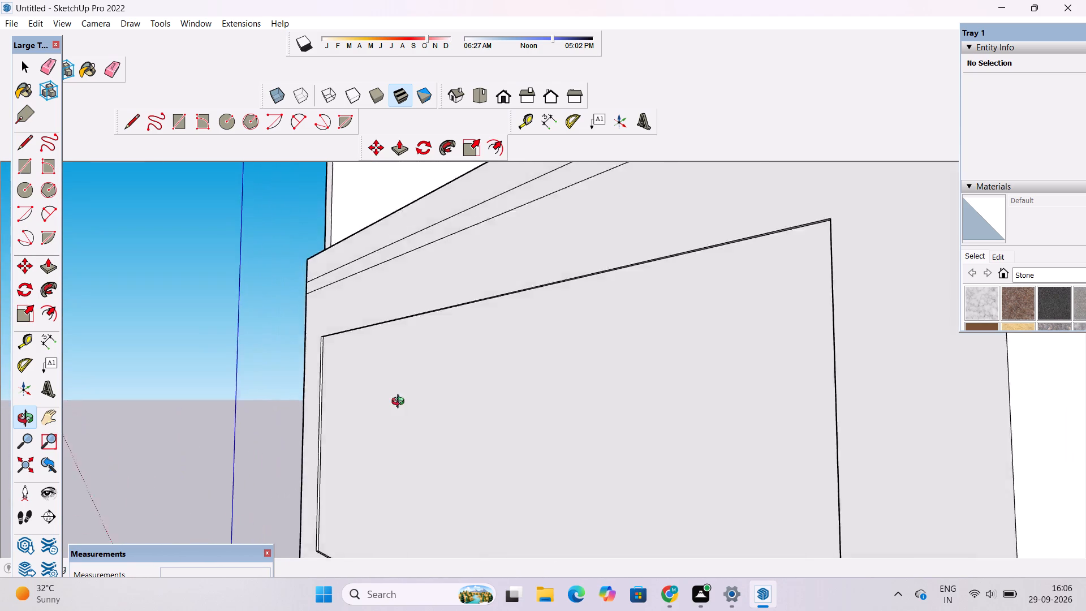
Examine the recess's vertical side edges and lower edge up close from oblique angles.
left_click_drag(400, 403, 403, 403)
left_click_drag(412, 428, 519, 457)
left_click_drag(522, 458, 472, 403, "shift")
scroll(444, 363, "down", 2)
left_click_drag(449, 370, 549, 400)
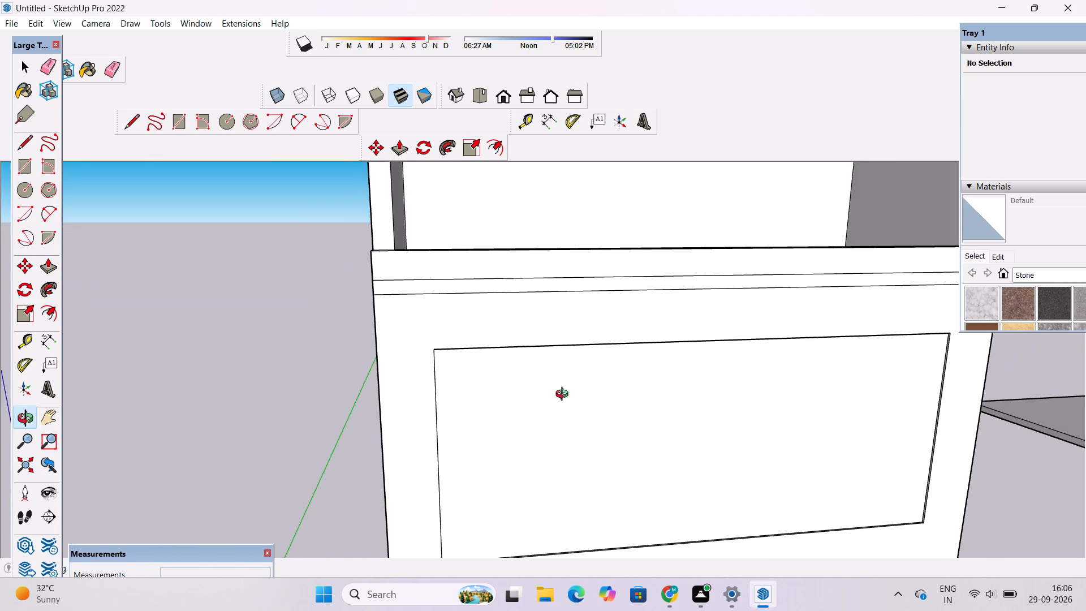
scroll(564, 395, "up", 3)
left_click_drag(561, 374, 327, 309, "shift")
left_click_drag(275, 332, 481, 360)
scroll(599, 344, "up", 4)
left_click_drag(591, 368, 557, 299)
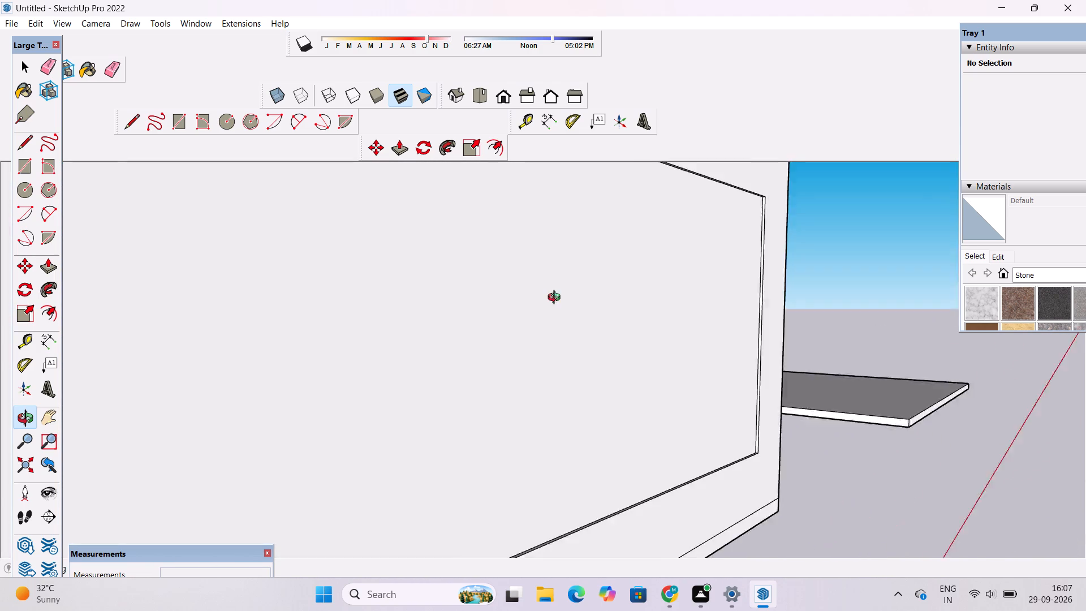
left_click_drag(557, 299, 554, 289)
left_click_drag(550, 282, 552, 342, "shift")
Push the recessed panel on the front wall a further 1" inward.
scroll(551, 332, "down", 4)
left_click_drag(574, 358, 667, 379)
left_click_drag(661, 384, 567, 339, "shift")
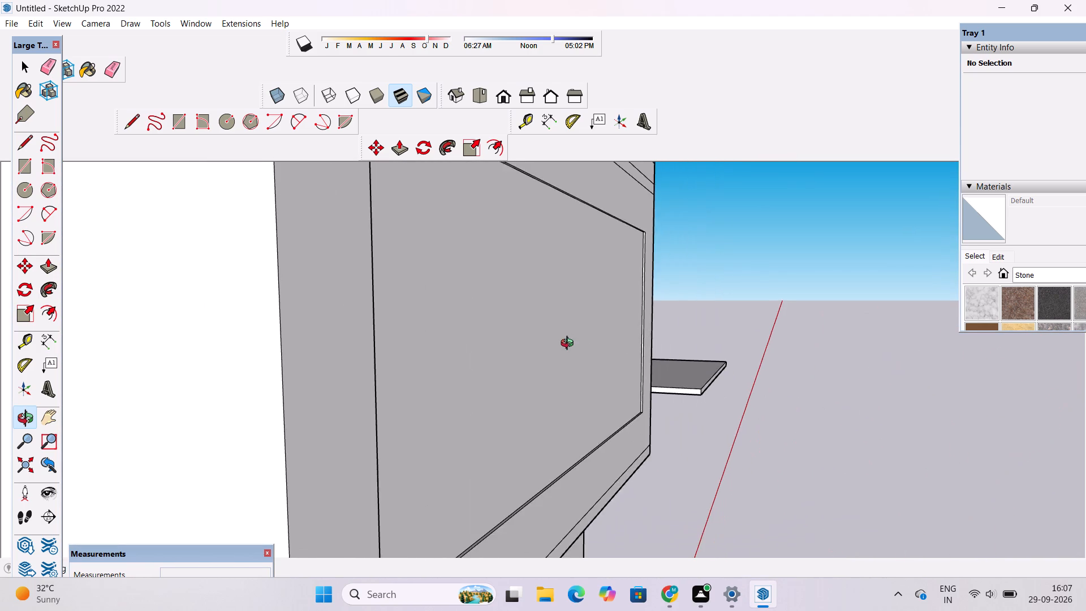
left_click_drag(570, 345, 520, 343)
key("p")
scroll(520, 343, "down", 3)
left_click(520, 343)
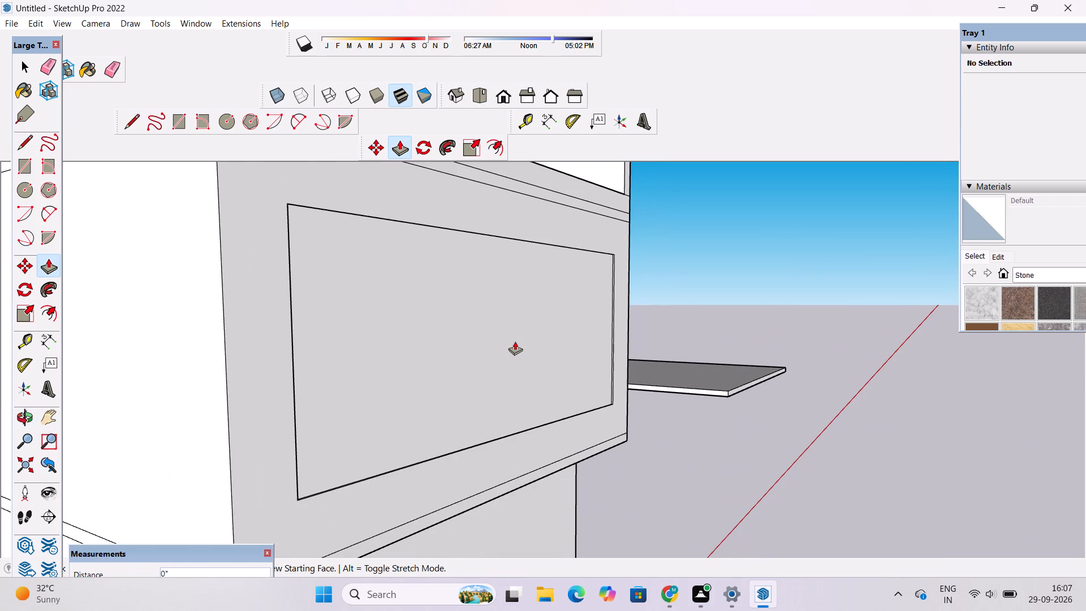
type("1\"")
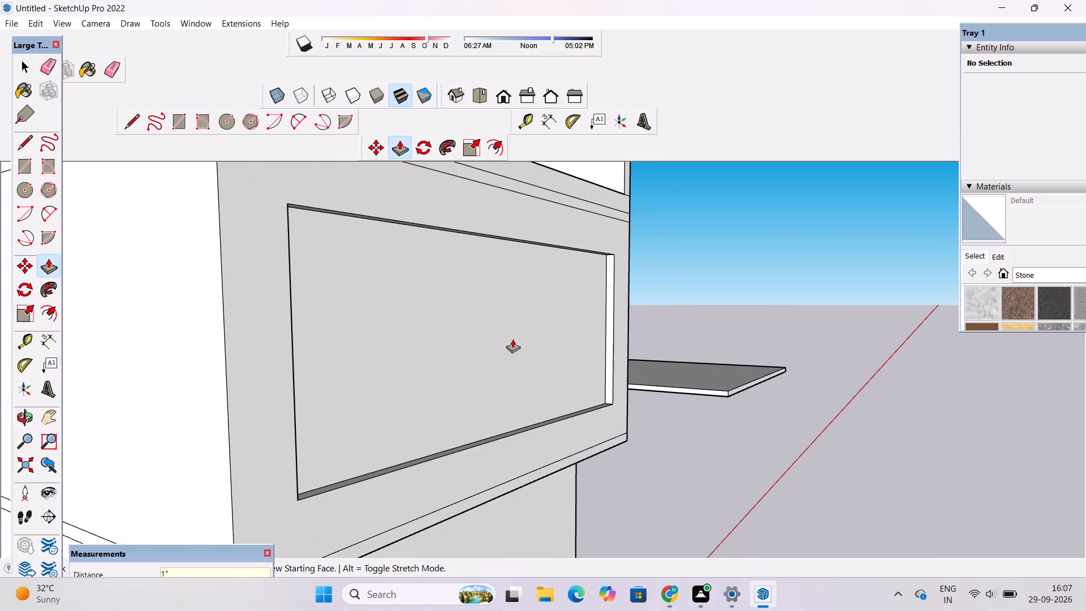
key("Return")
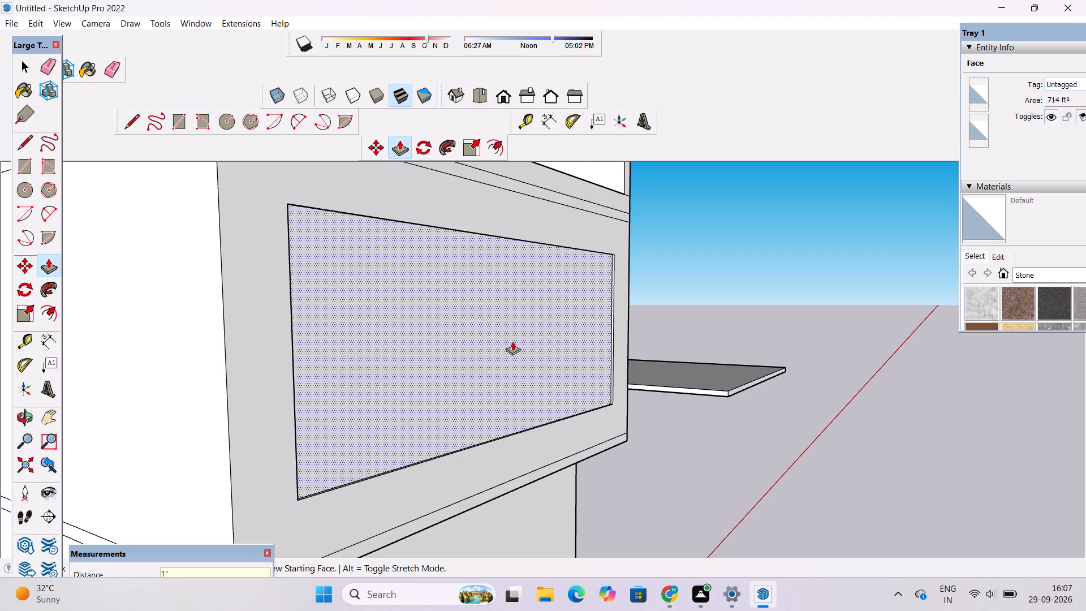
key("space")
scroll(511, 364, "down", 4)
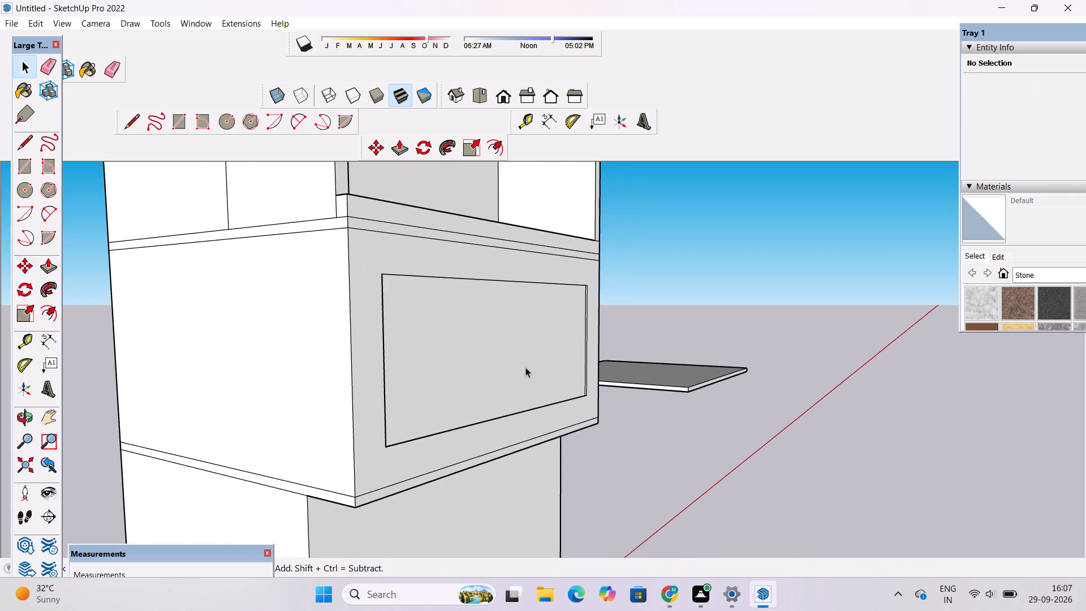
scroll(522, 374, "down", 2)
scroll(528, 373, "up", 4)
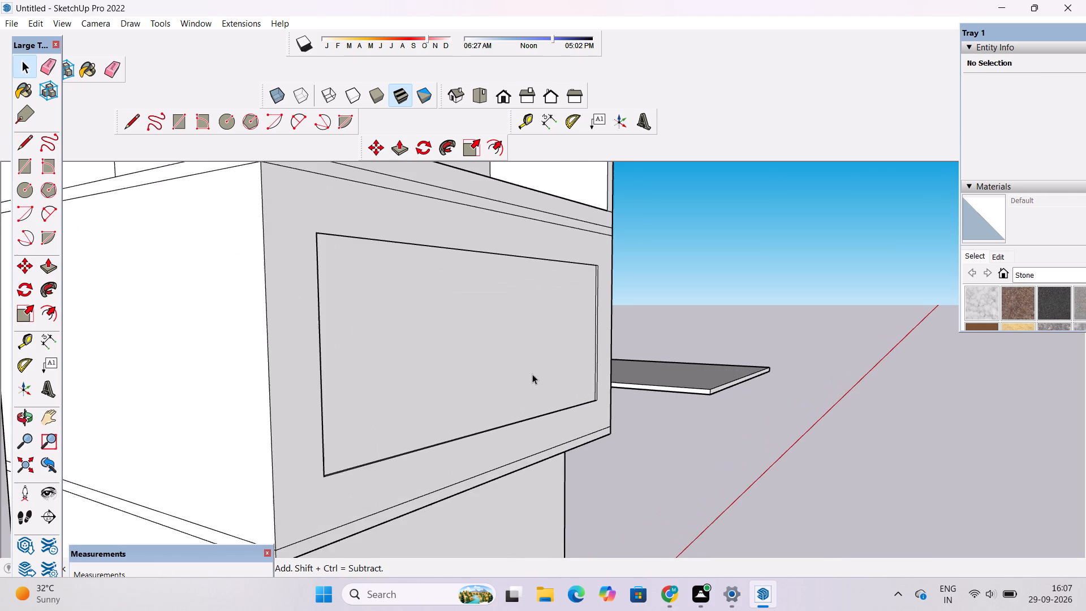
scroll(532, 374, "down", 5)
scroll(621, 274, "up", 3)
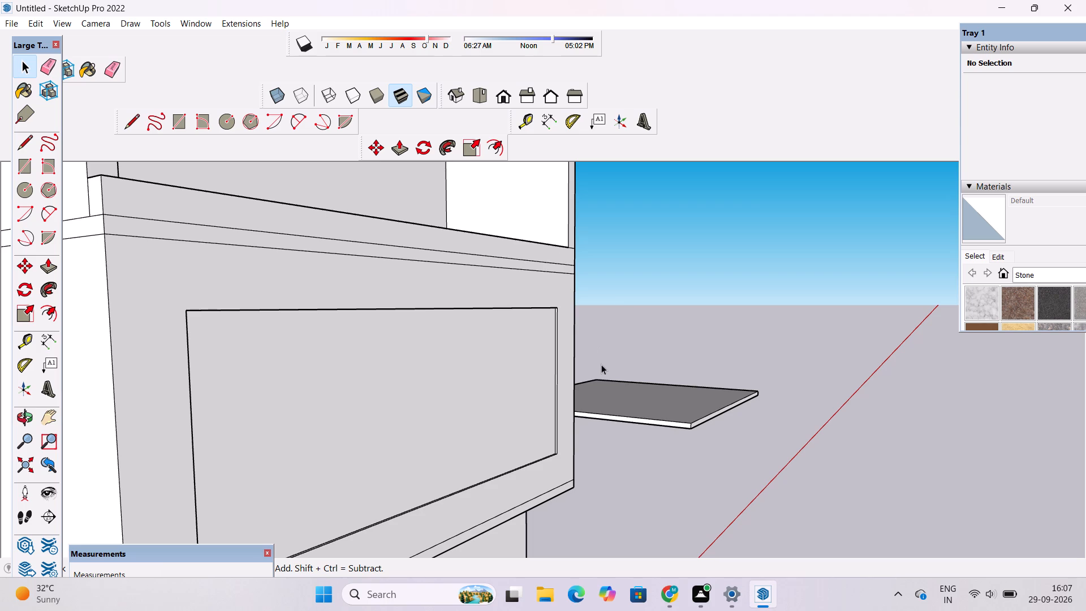
Examine the deepened front wall panel's side and lower edges, both close up and nearly straight on.
scroll(613, 381, "up", 3)
scroll(611, 380, "down", 4)
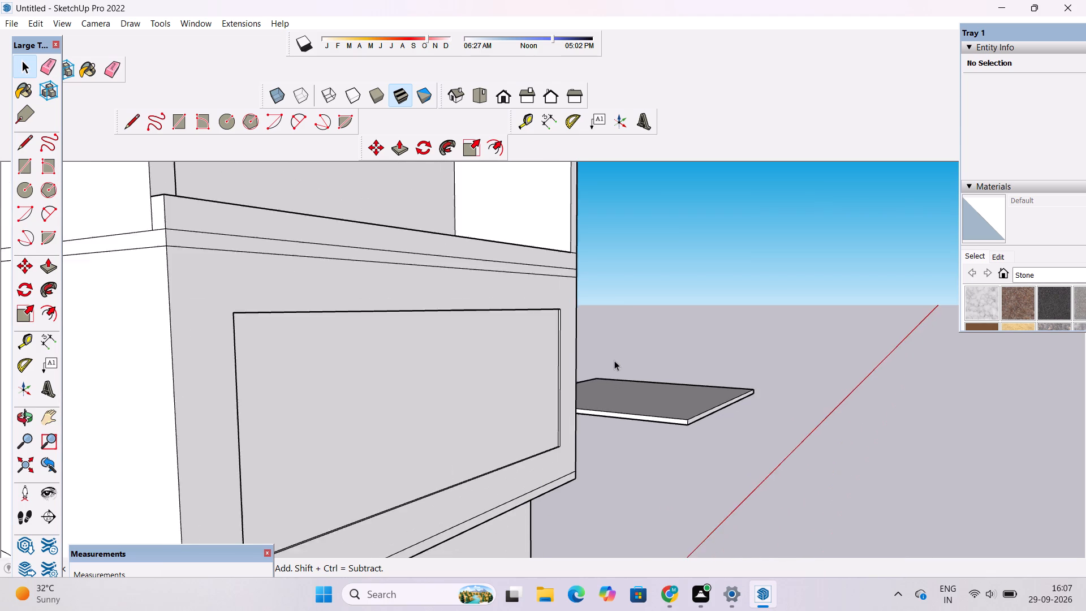
scroll(614, 360, "down", 3)
scroll(552, 406, "up", 4)
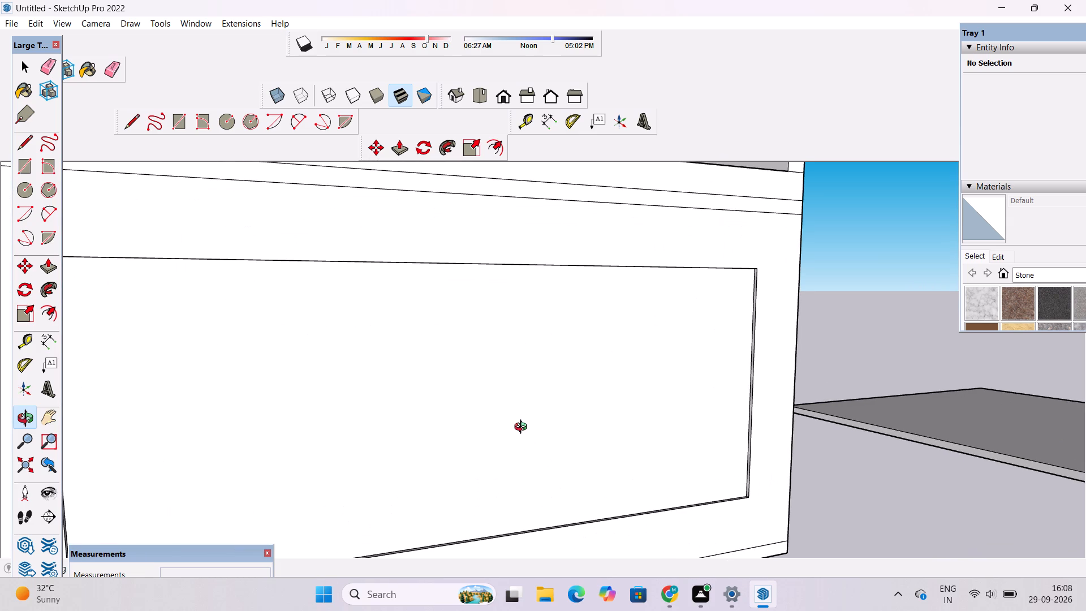
scroll(523, 429, "down", 3)
scroll(523, 429, "up", 1)
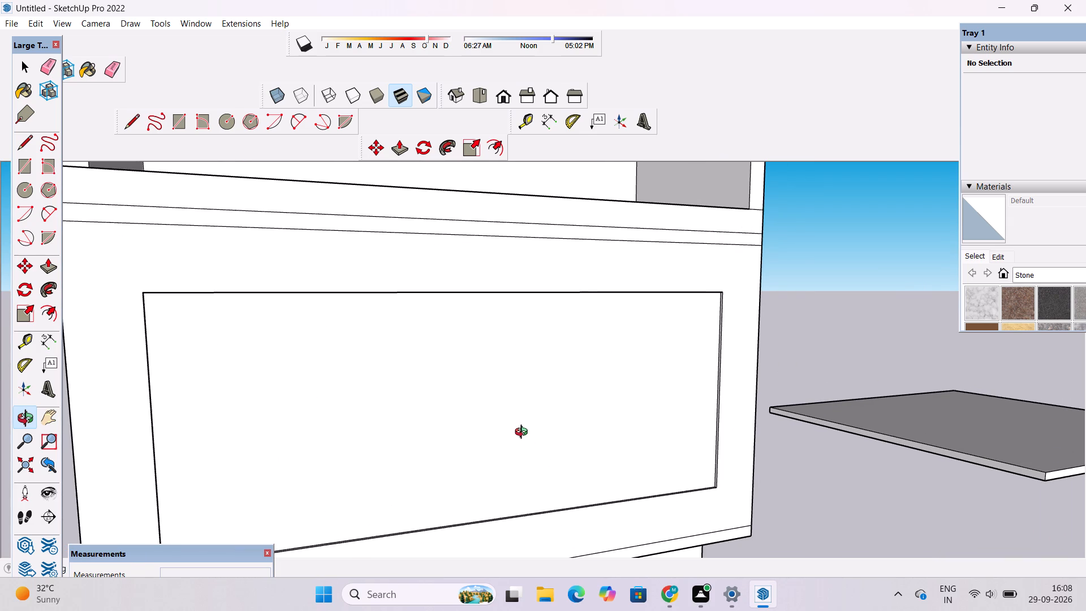
scroll(524, 433, "up", 7)
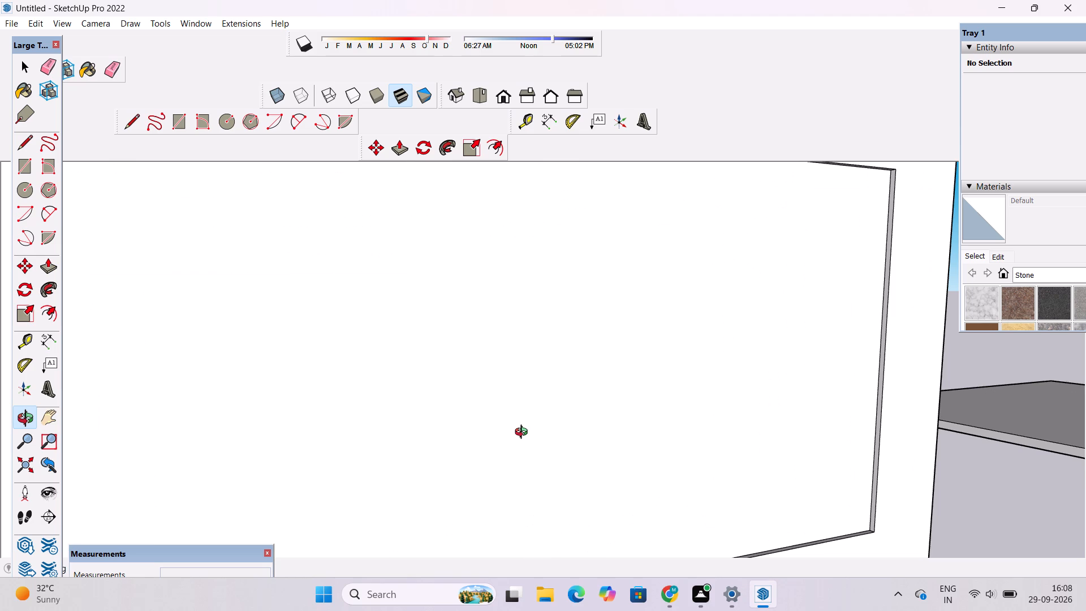
scroll(524, 444, "down", 3)
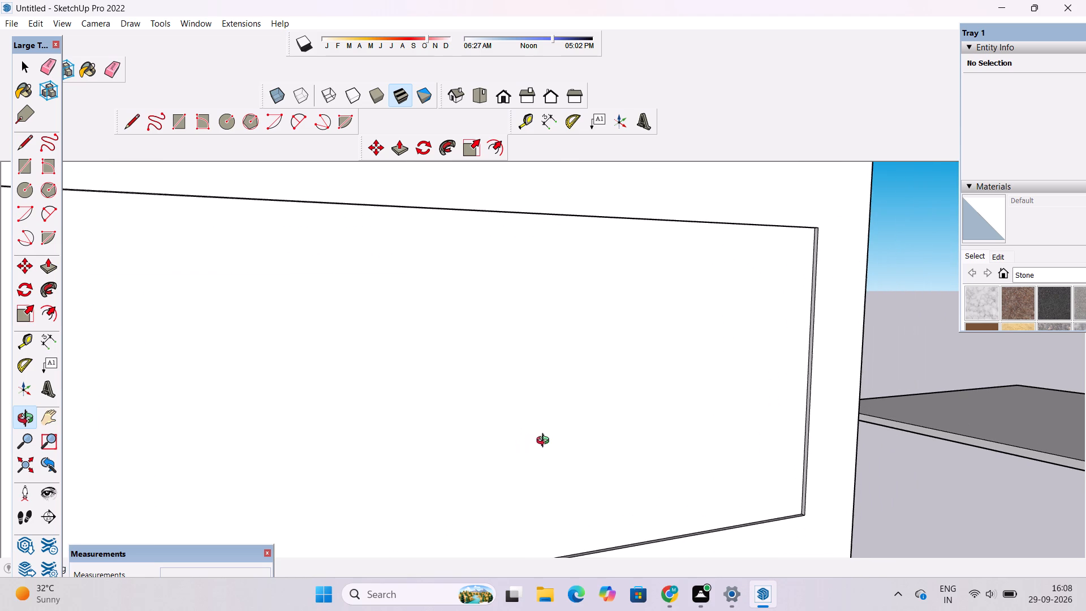
left_click_drag(712, 440, 631, 425)
scroll(564, 410, "down", 5)
left_click_drag(555, 410, 723, 416, "shift")
scroll(578, 418, "up", 1)
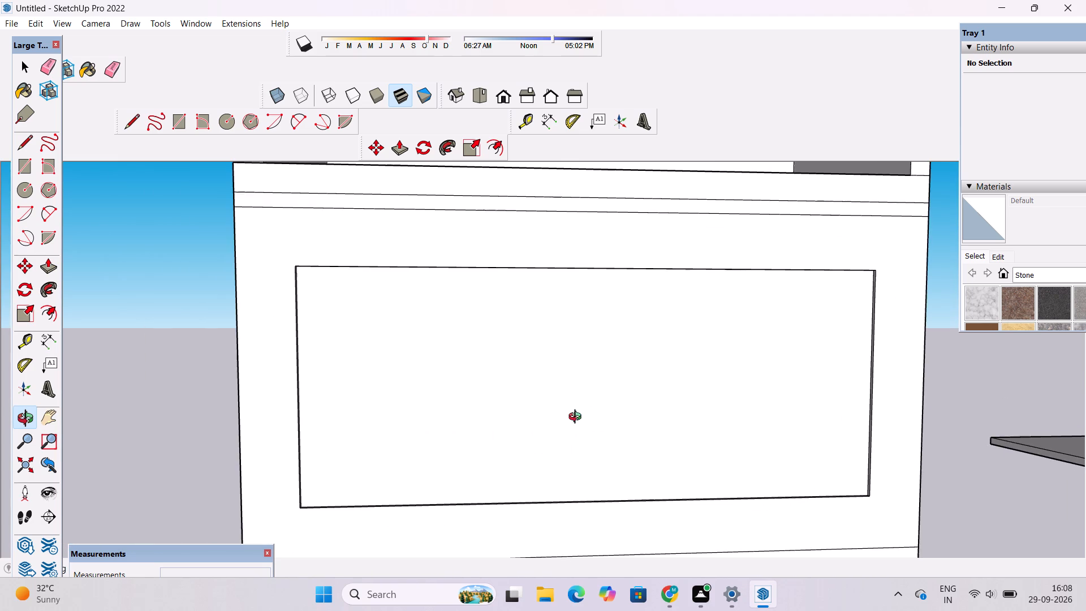
left_click_drag(498, 418, 535, 430)
scroll(536, 431, "up", 2)
left_click(537, 431)
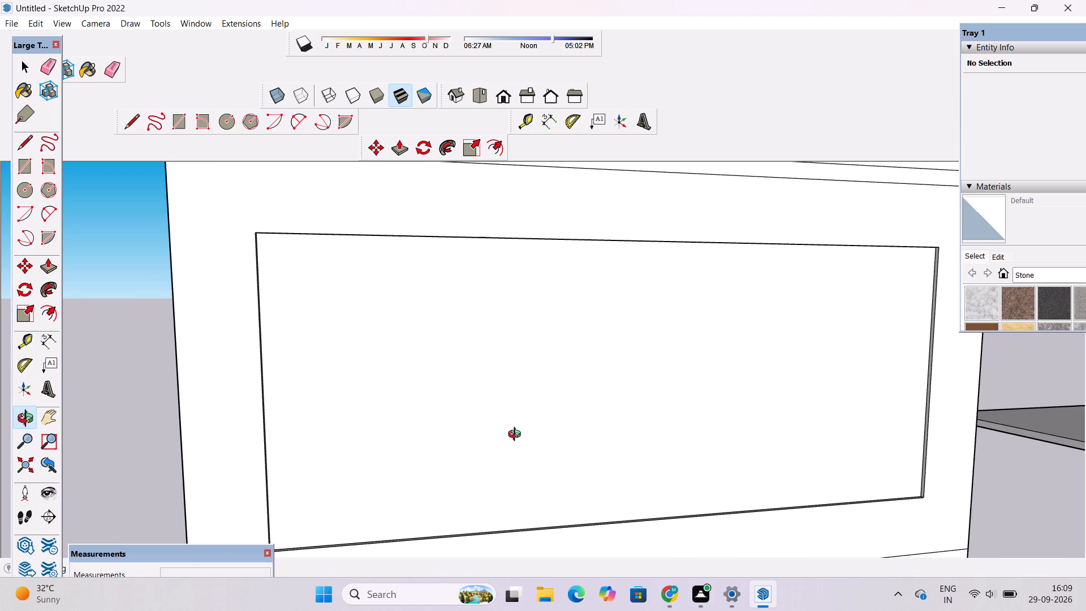
Inspect the recessed front panel from both front corners and from a low angle, checking the reveal around its edges.
key("o")
scroll(492, 410, "down", 5)
left_click_drag(479, 409, 580, 435)
scroll(580, 435, "up", 2)
left_click_drag(610, 417, 527, 391, "shift")
scroll(517, 401, "down", 5)
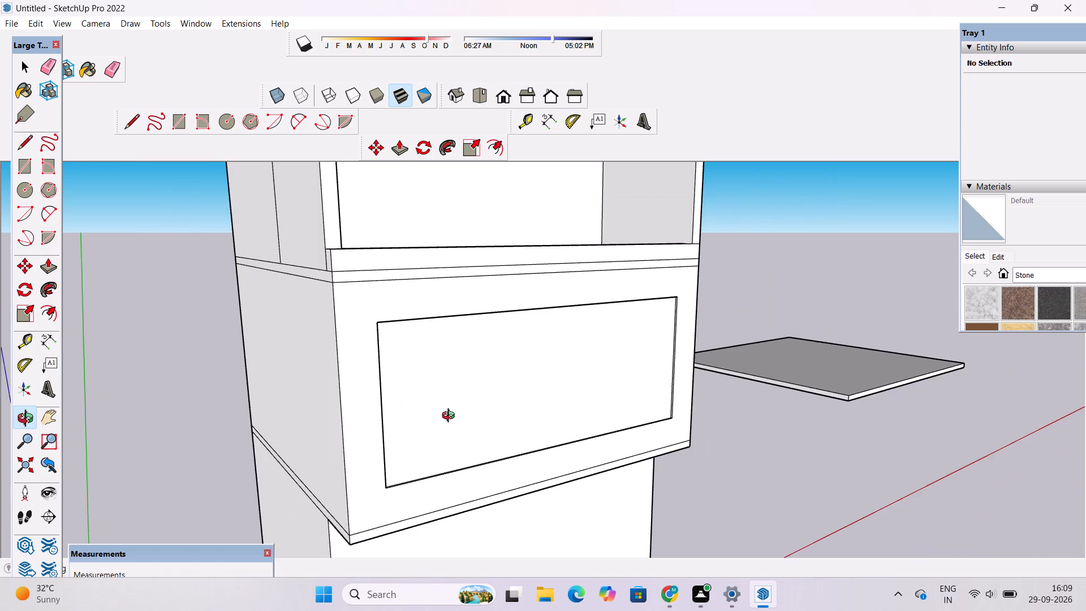
left_click_drag(451, 417, 443, 366)
scroll(438, 336, "up", 4)
left_click_drag(673, 353, 495, 358)
scroll(499, 368, "down", 4)
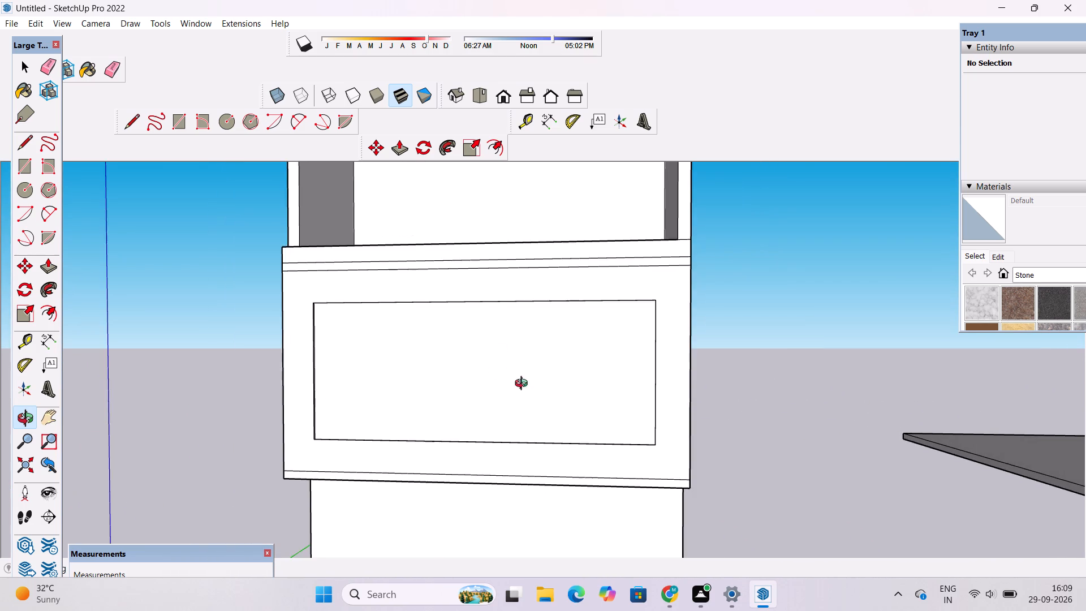
left_click_drag(788, 357, 506, 360)
scroll(410, 352, "up", 4)
left_click_drag(410, 352, 538, 362)
scroll(549, 354, "up", 4)
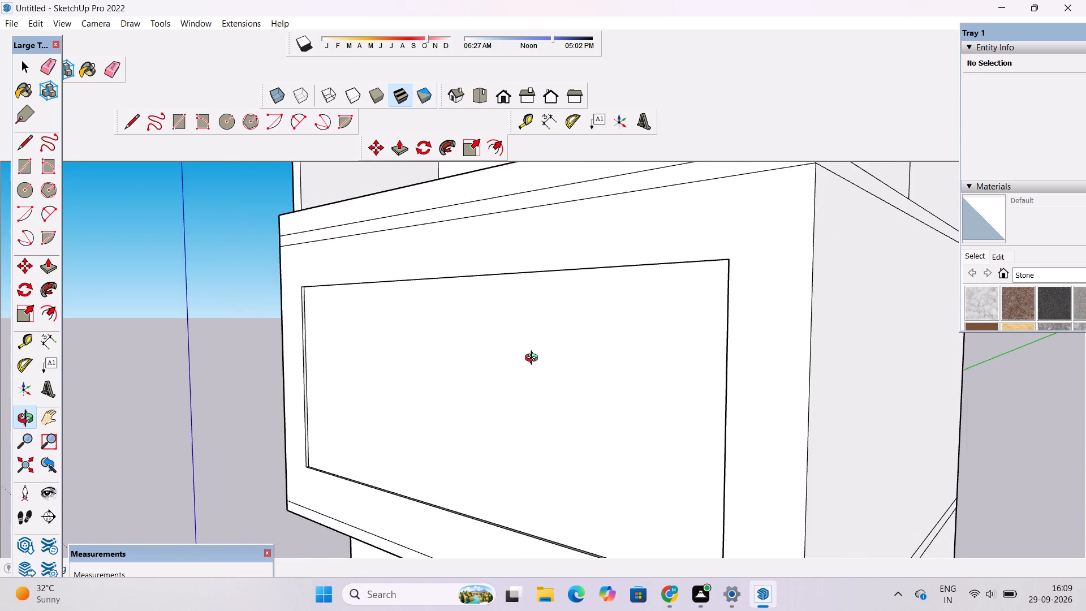
left_click_drag(548, 360, 692, 362)
scroll(705, 355, "down", 2)
left_click_drag(523, 351, 726, 328)
scroll(607, 336, "up", 2)
left_click_drag(605, 335, 506, 279, "shift")
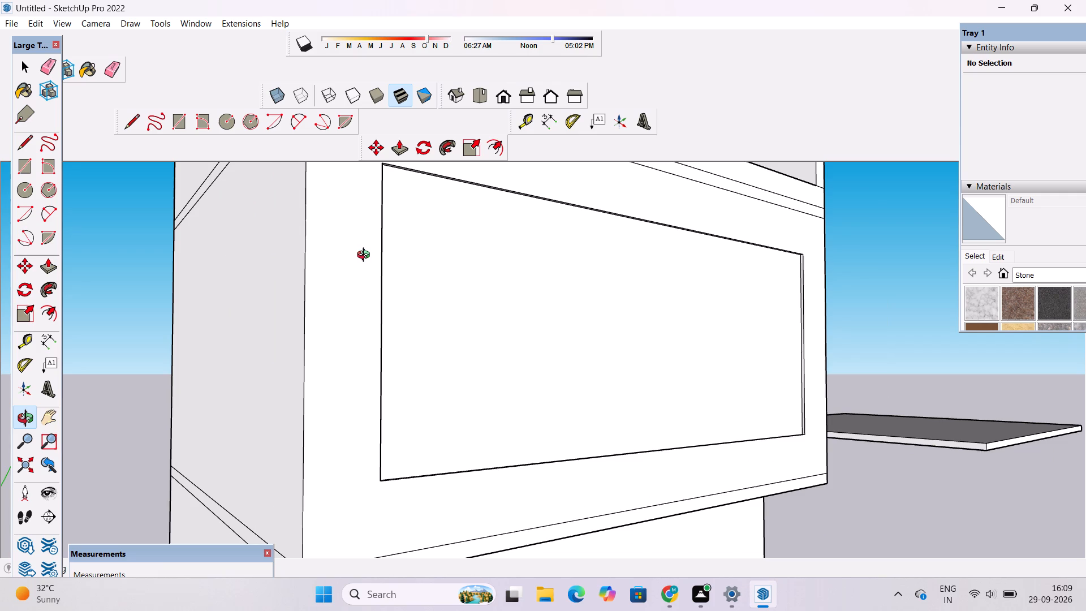
scroll(373, 244, "down", 2)
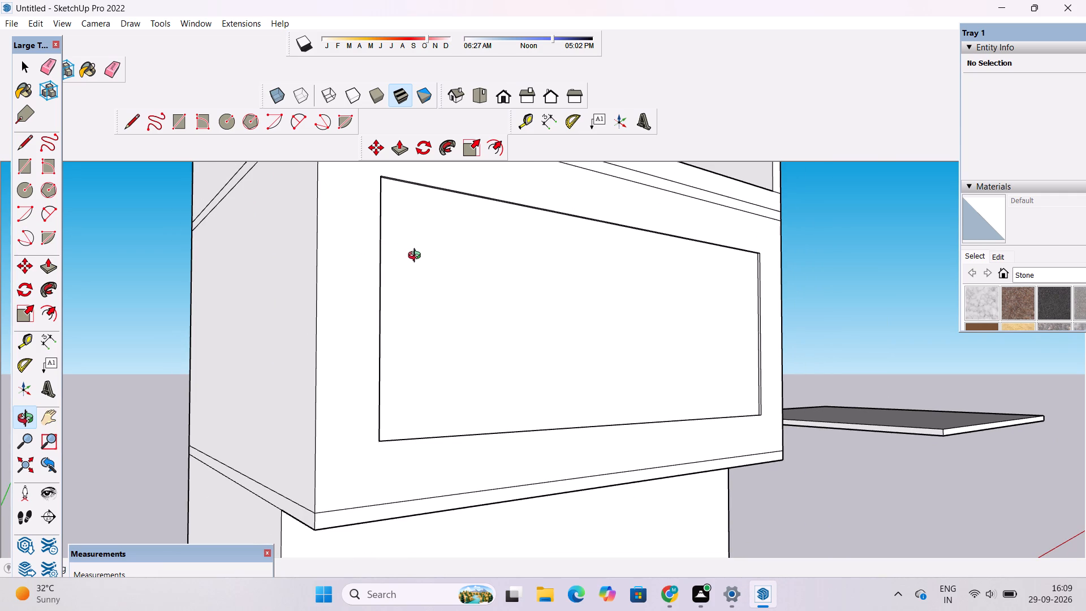
scroll(417, 257, "down", 6)
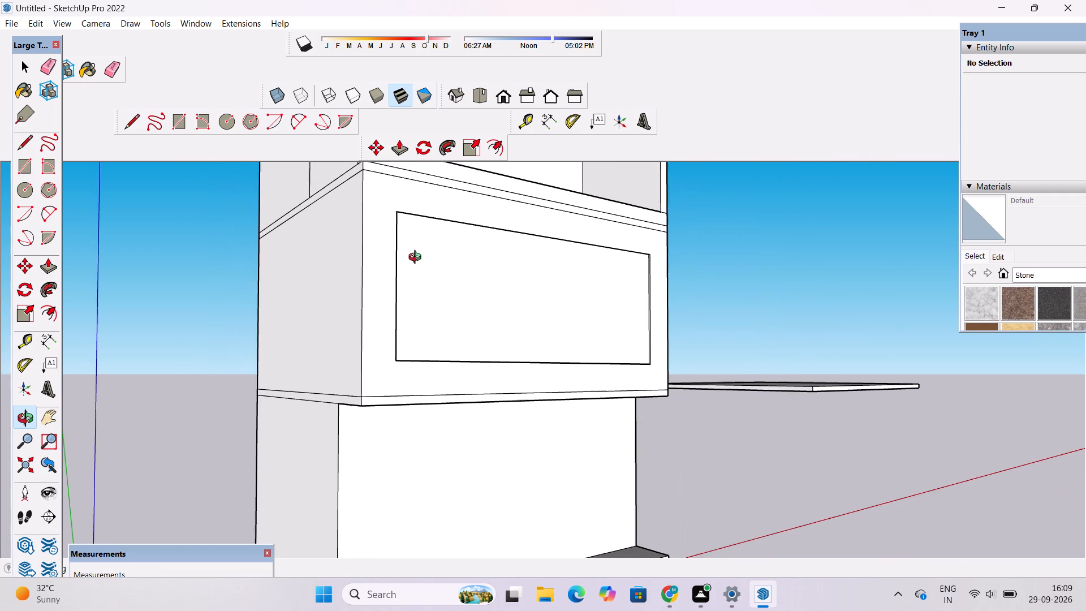
Check how the recess depth reads along the panel's far vertical edge and lower edge from oblique and frontal views.
left_click(423, 286, "shift")
scroll(425, 278, "up", 3)
left_click_drag(534, 240, 506, 330, "shift")
scroll(505, 334, "up", 2)
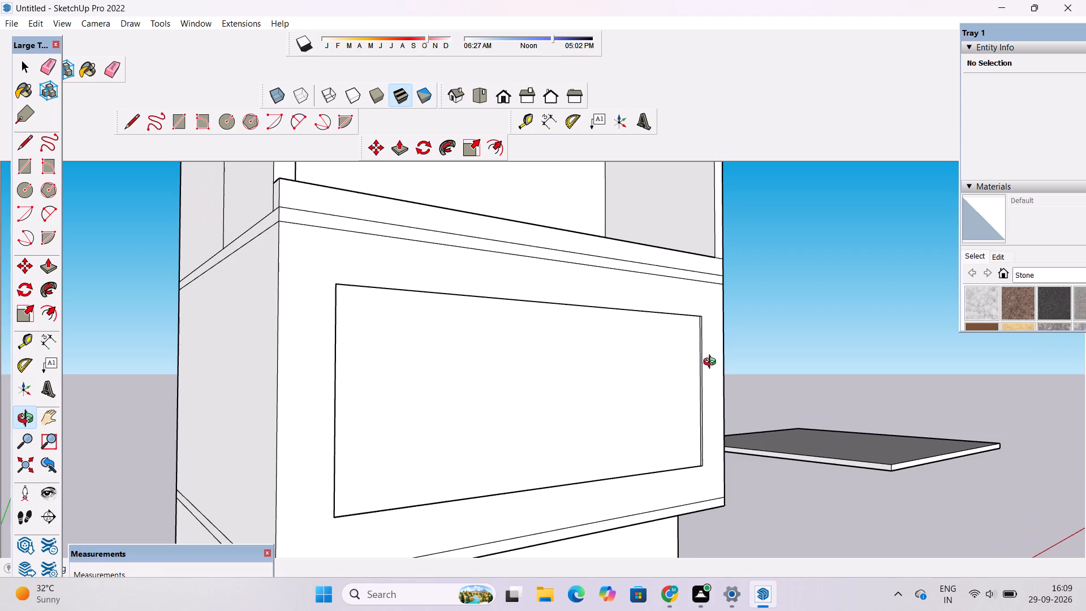
left_click_drag(712, 363, 691, 357)
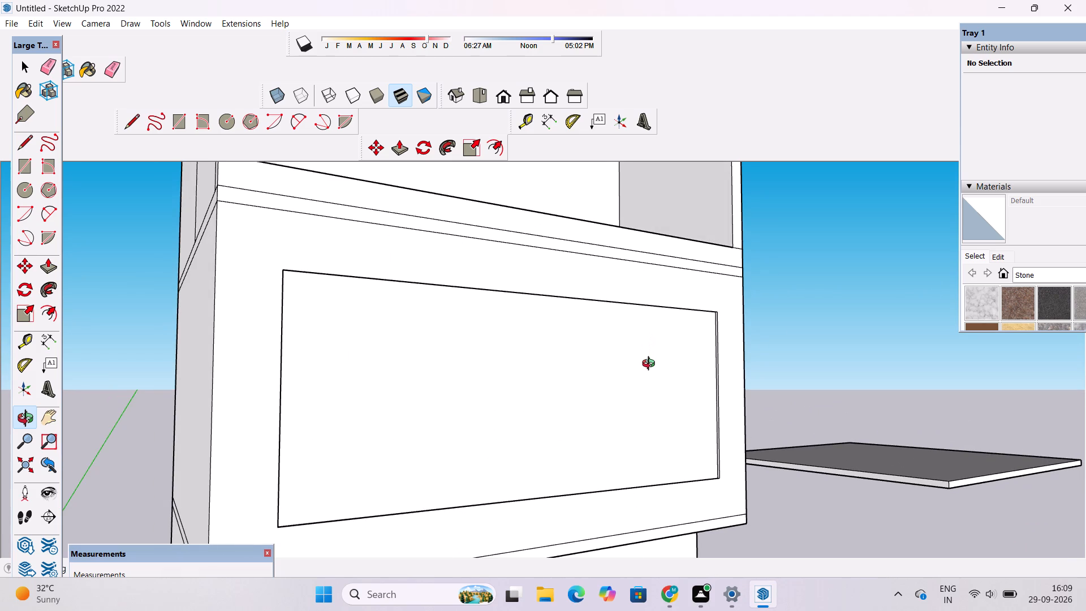
scroll(647, 369, "down", 4)
left_click_drag(658, 391, 598, 416)
scroll(592, 409, "up", 4)
left_click_drag(596, 409, 718, 408)
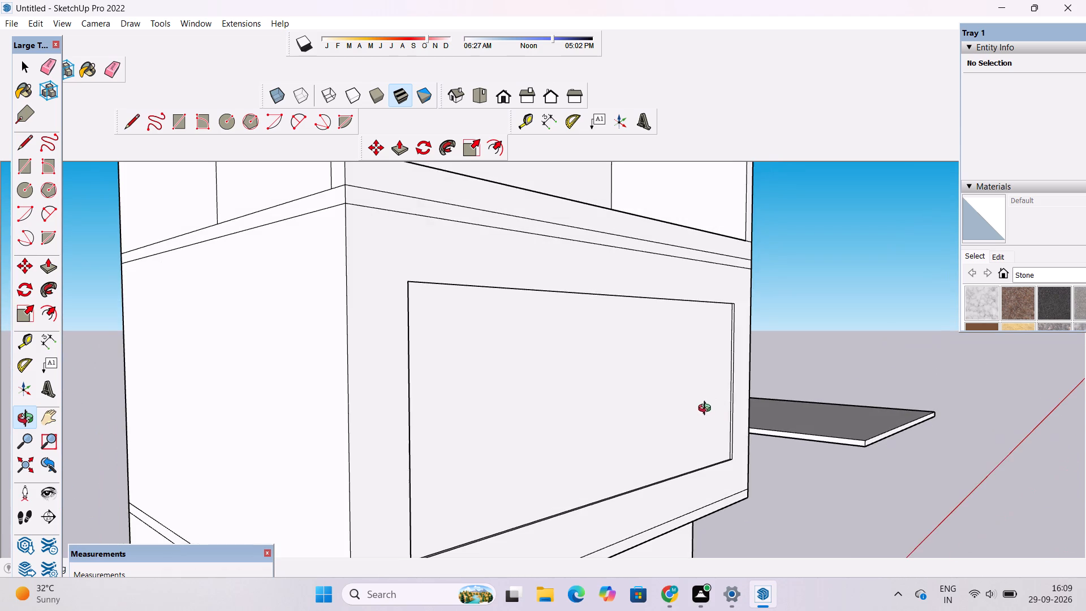
left_click(706, 410, "shift")
scroll(697, 403, "up", 2)
left_click_drag(694, 406, 696, 394, "shift")
left_click_drag(697, 393, 675, 408)
scroll(664, 412, "up", 4)
left_click_drag(797, 382, 711, 389)
scroll(639, 389, "down", 5)
left_click_drag(632, 390, 761, 382, "shift")
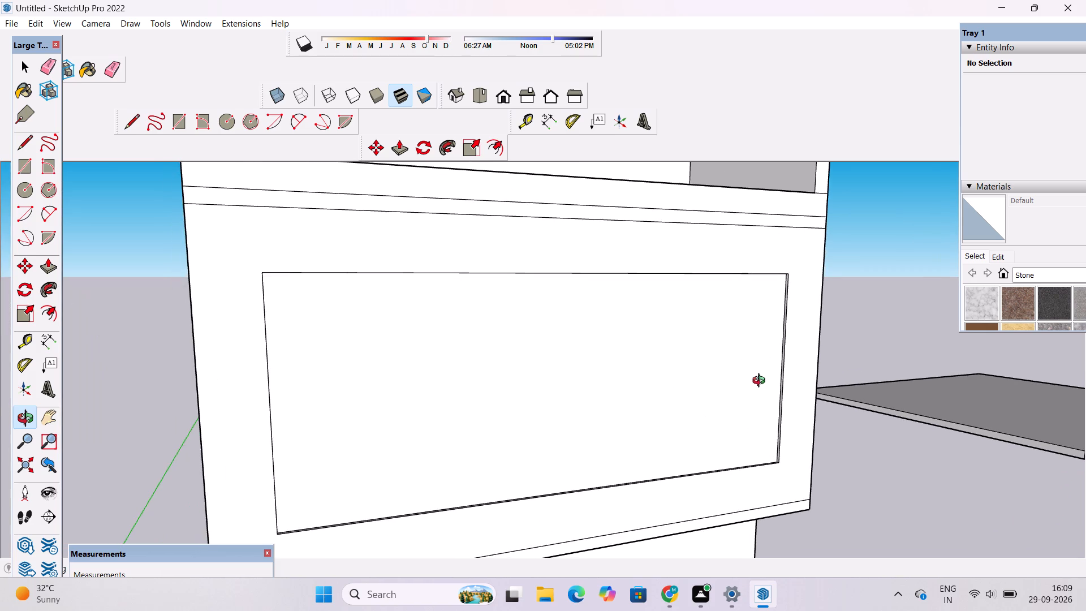
scroll(761, 384, "up", 2)
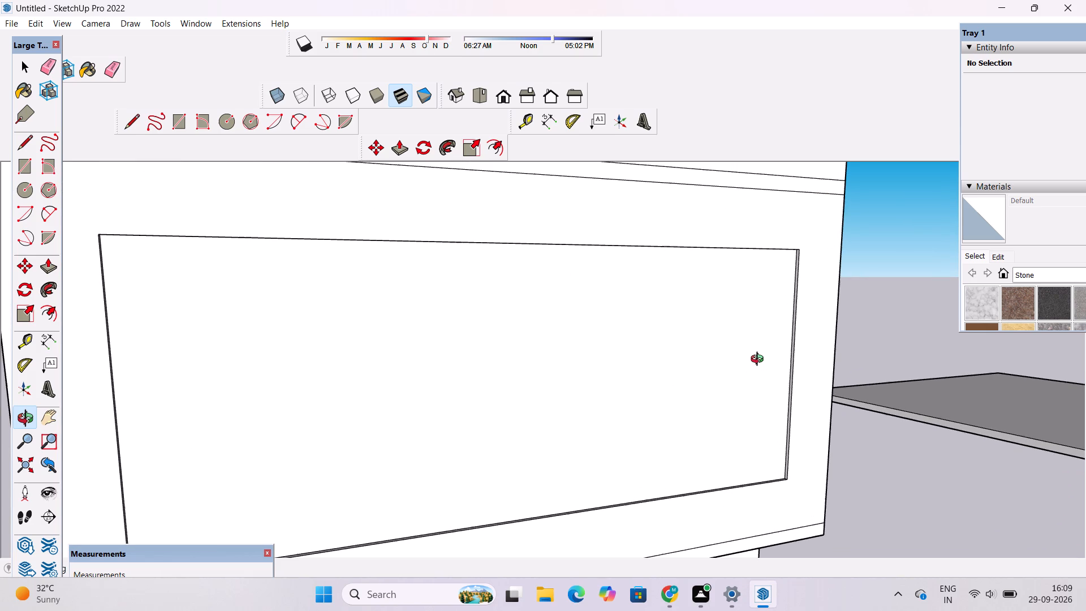
scroll(759, 360, "up", 2)
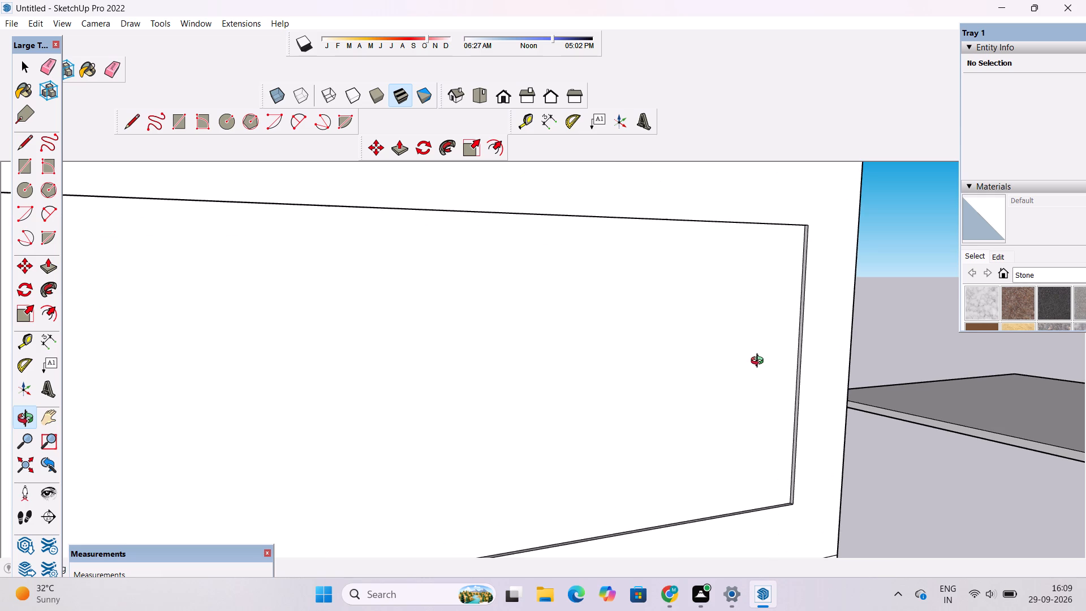
scroll(770, 367, "down", 6)
left_click_drag(799, 394, 729, 392)
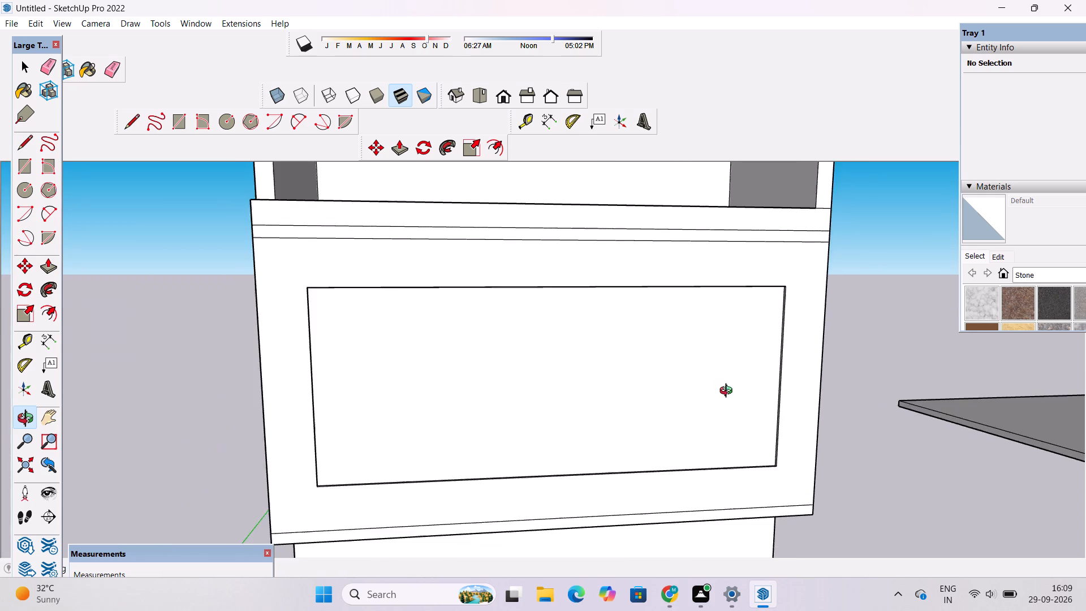
Examine the open level above the recessed panel, looking at its floor, side walls, back wall and front ledge.
left_click_drag(729, 392, 691, 374)
scroll(677, 367, "down", 6)
left_click_drag(675, 353, 731, 433, "shift")
scroll(723, 386, "down", 5)
scroll(685, 329, "up", 4)
left_click_drag(694, 378, 859, 442)
scroll(665, 351, "up", 4)
left_click_drag(694, 397, 636, 381)
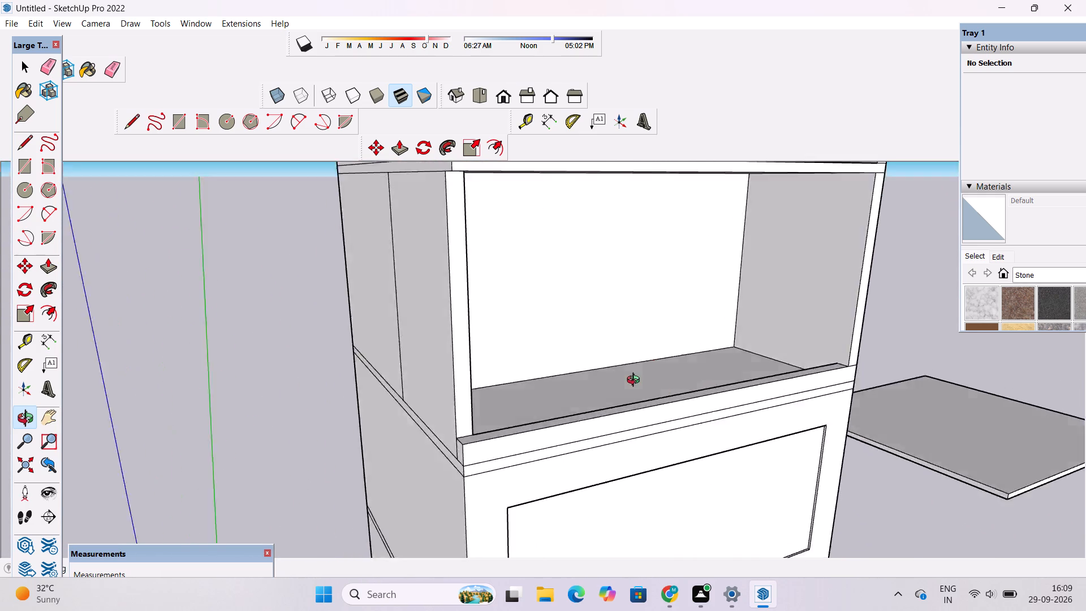
left_click_drag(636, 381, 537, 341)
scroll(537, 341, "down", 12)
left_click_drag(537, 340, 550, 397, "shift")
scroll(535, 386, "up", 15)
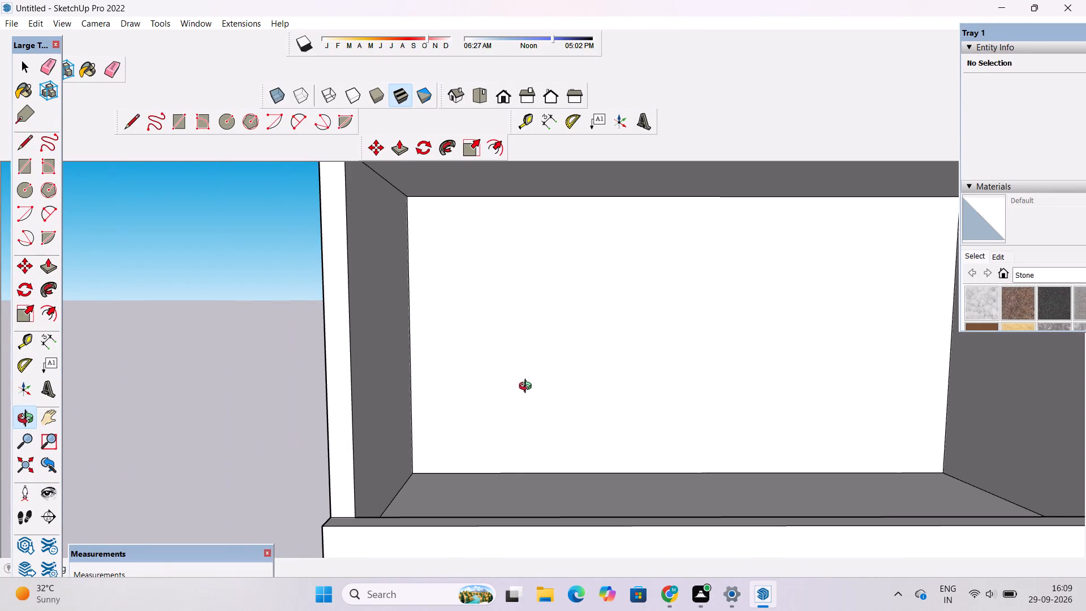
scroll(527, 388, "down", 4)
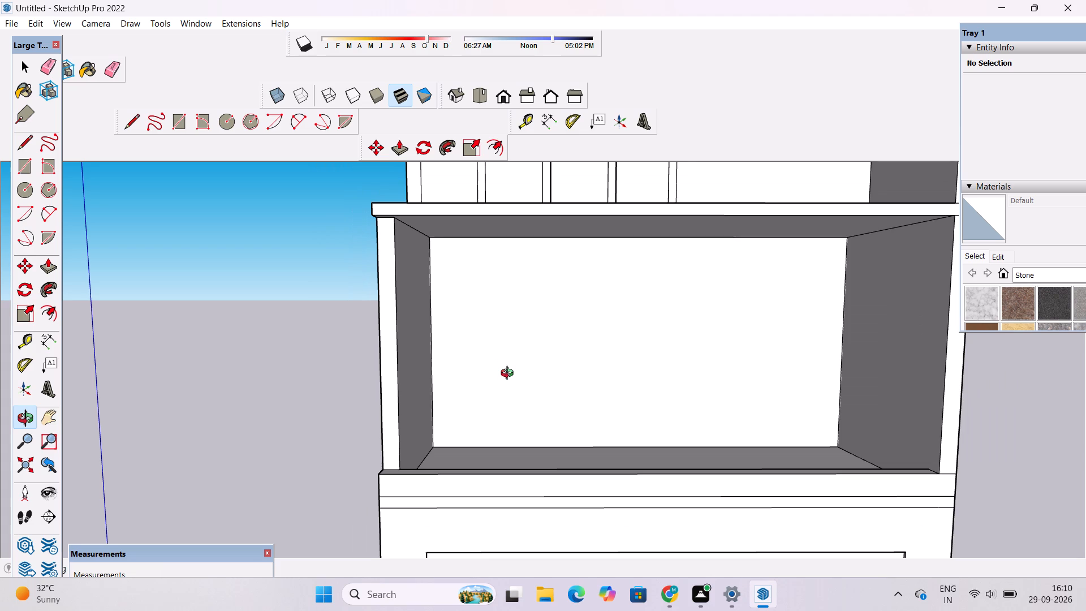
scroll(525, 516, "down", 1)
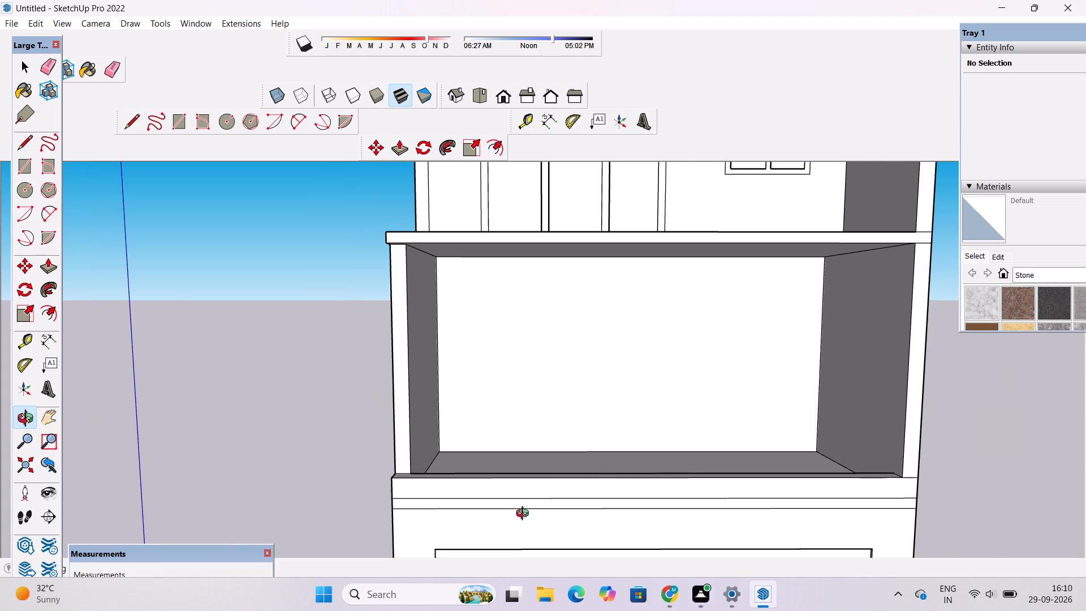
left_click_drag(523, 488, 604, 484, "shift")
scroll(602, 464, "up", 2)
left_click_drag(601, 464, 618, 473)
scroll(639, 454, "up", 3)
left_click_drag(654, 456, 587, 464, "shift")
scroll(556, 456, "down", 3)
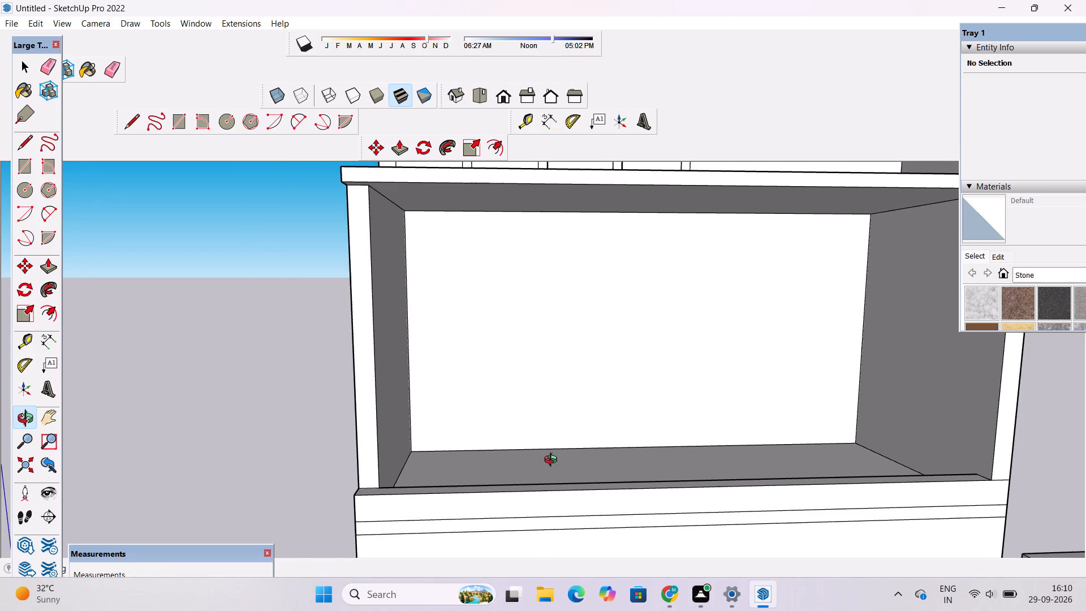
scroll(552, 463, "up", 1)
left_click_drag(552, 463, 557, 464)
left_click_drag(557, 464, 554, 474, "shift")
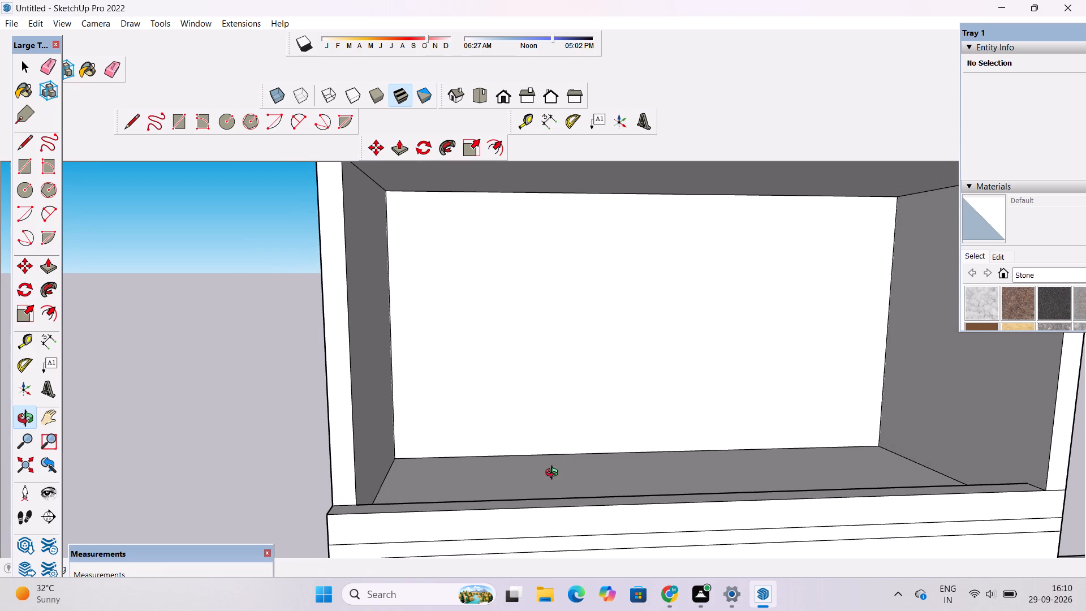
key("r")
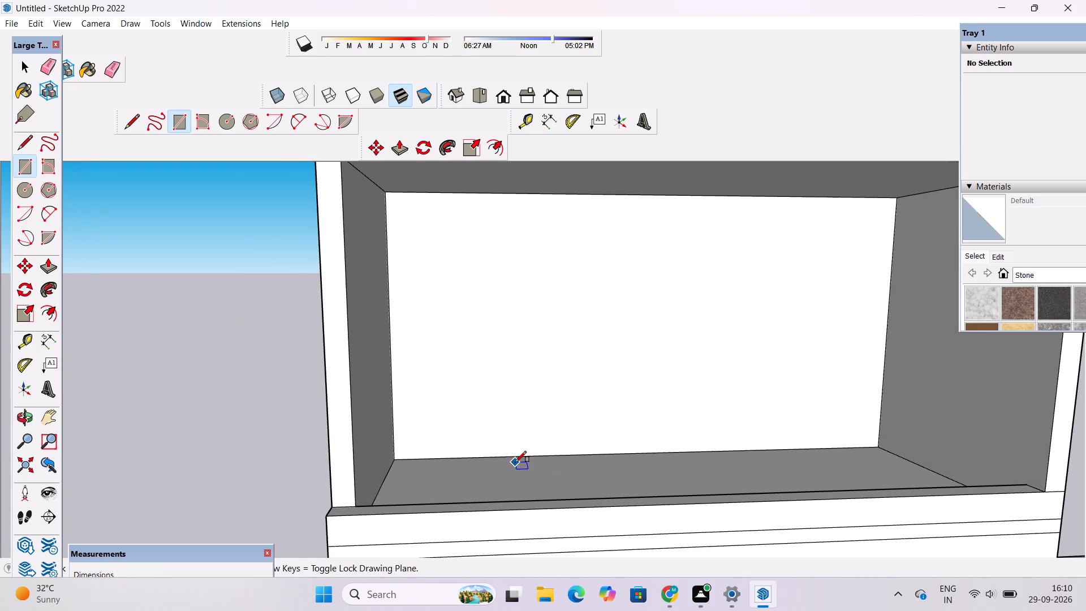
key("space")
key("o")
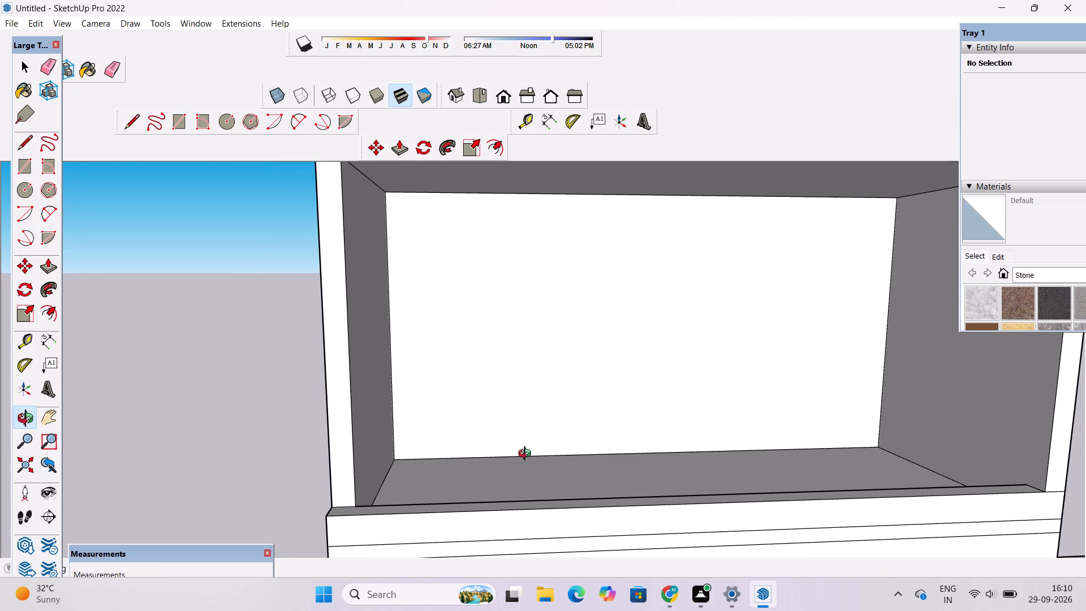
Examine the open level's back wall, floor and front ledge from frontal and slightly raised views, including the door unit above.
scroll(501, 451, "down", 2)
left_click_drag(502, 455, 447, 468, "shift")
left_click_drag(454, 388, 468, 422, "shift")
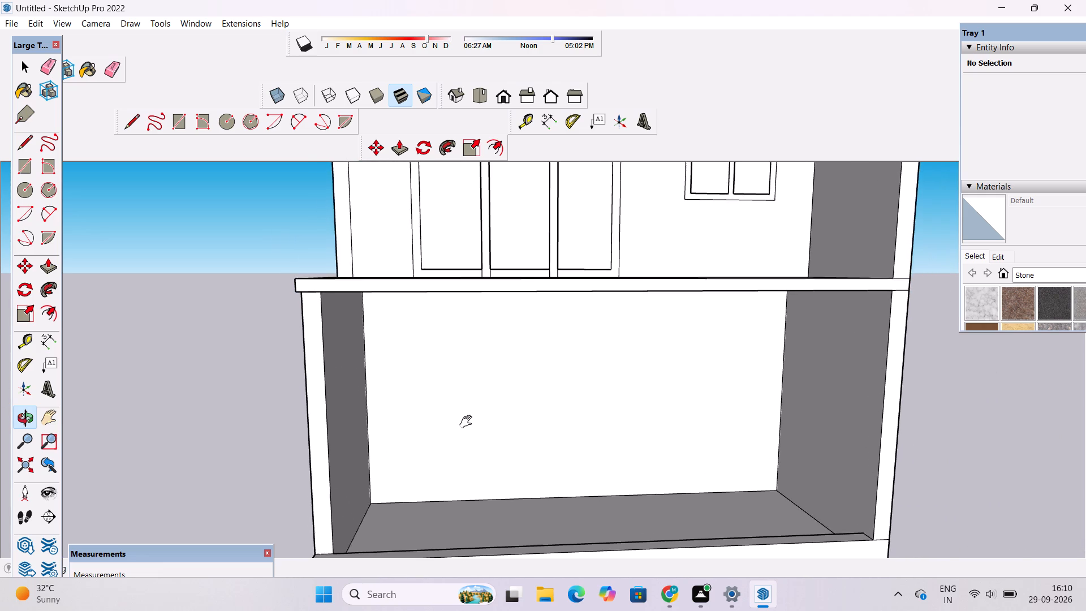
scroll(468, 422, "up", 2)
scroll(471, 431, "down", 6)
left_click_drag(481, 477, 460, 432, "shift")
left_click_drag(459, 453, 458, 466)
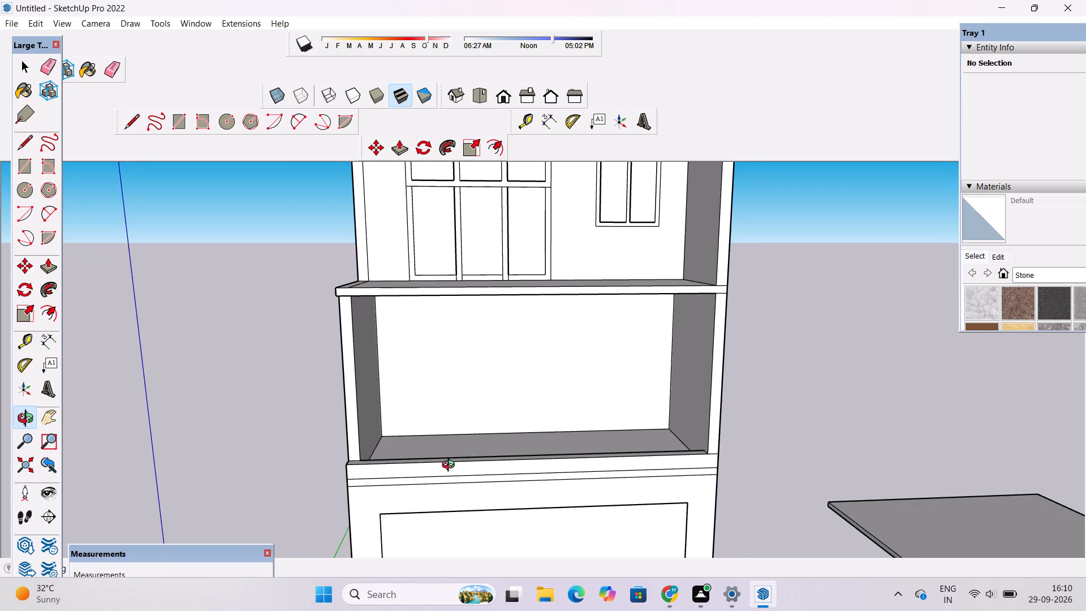
scroll(442, 462, "up", 5)
left_click_drag(493, 443, 464, 462)
left_click_drag(421, 459, 436, 463, "shift")
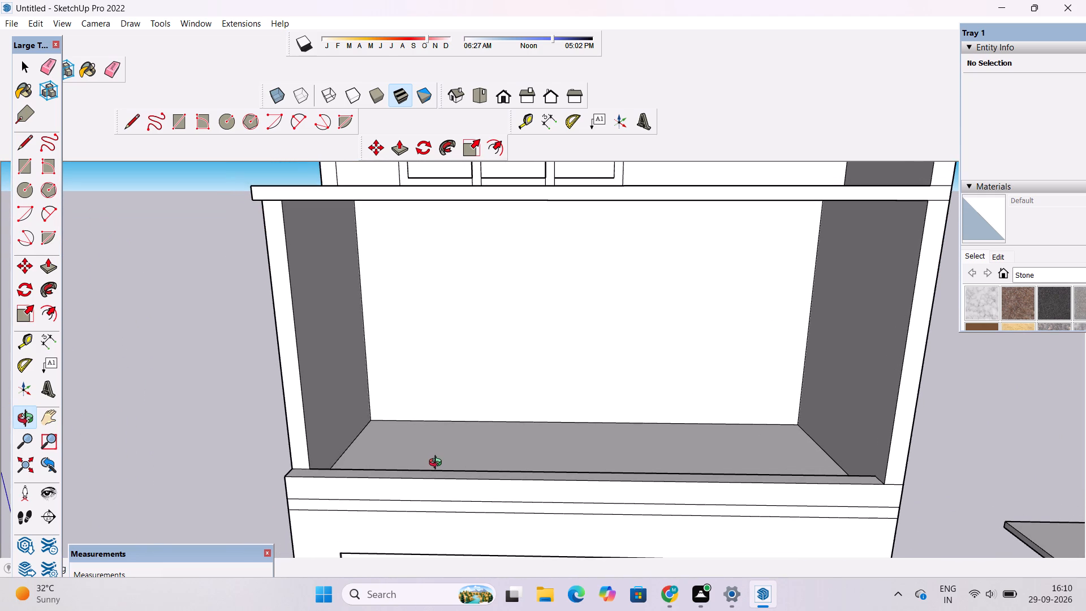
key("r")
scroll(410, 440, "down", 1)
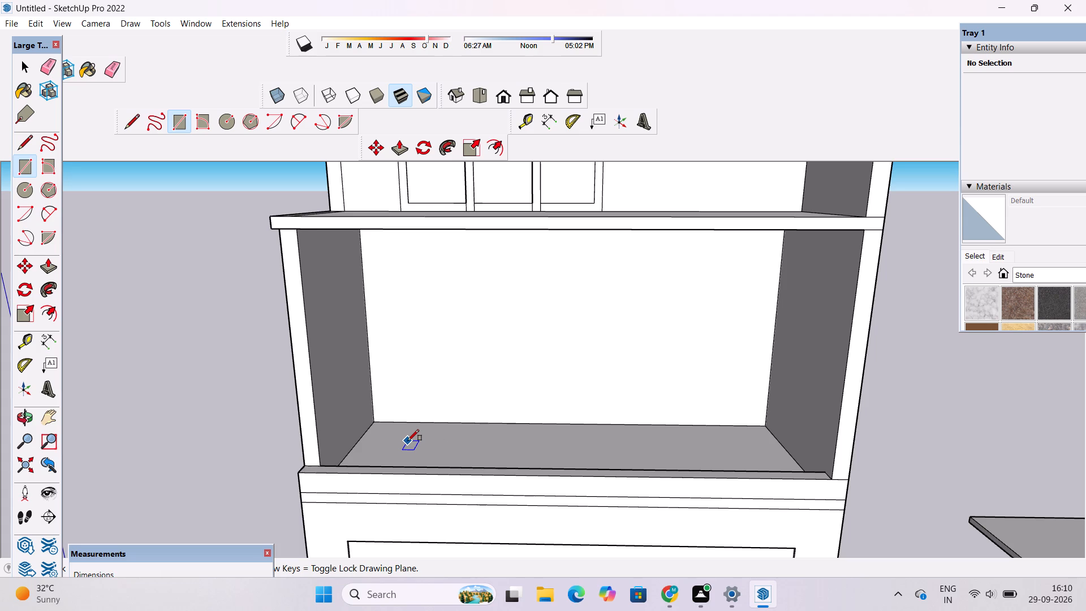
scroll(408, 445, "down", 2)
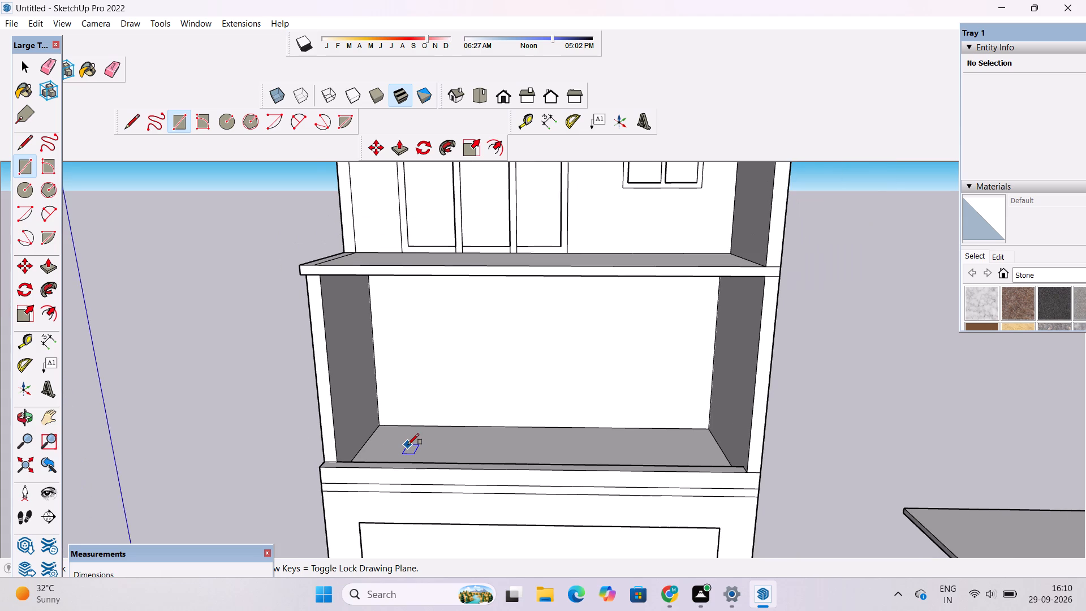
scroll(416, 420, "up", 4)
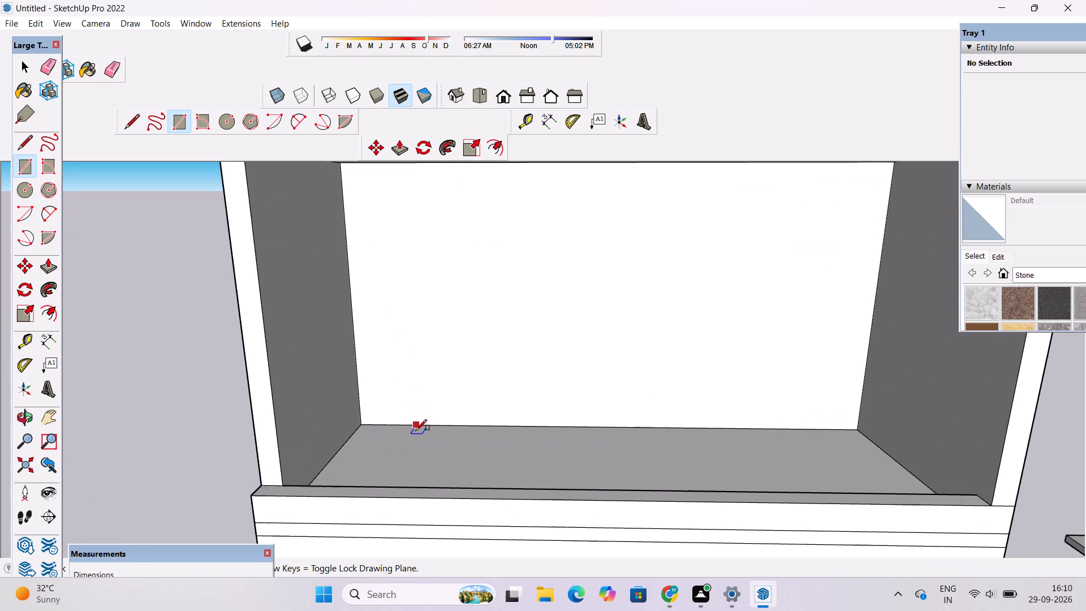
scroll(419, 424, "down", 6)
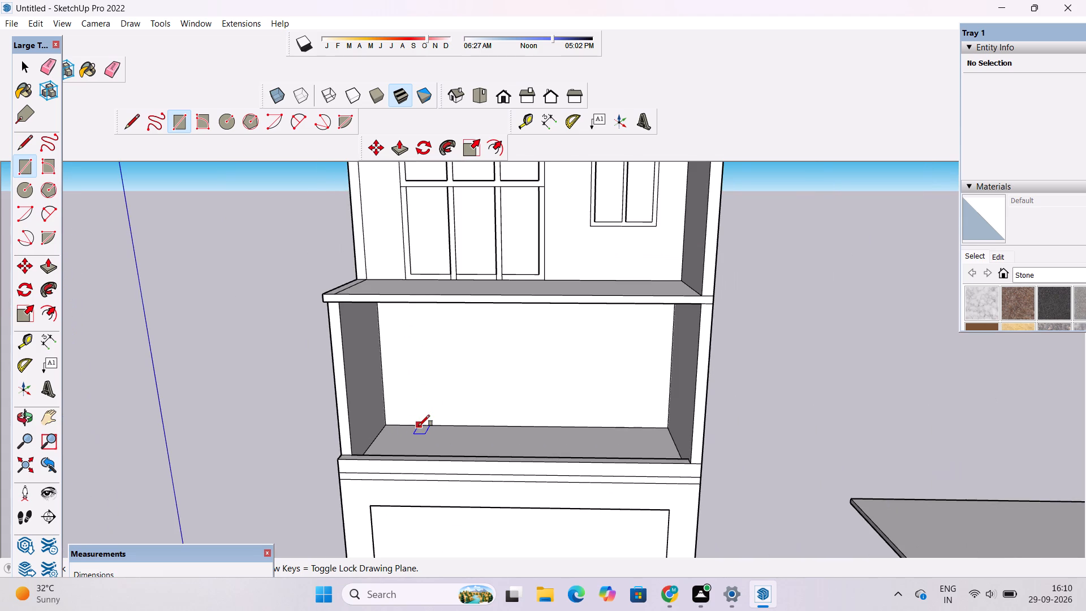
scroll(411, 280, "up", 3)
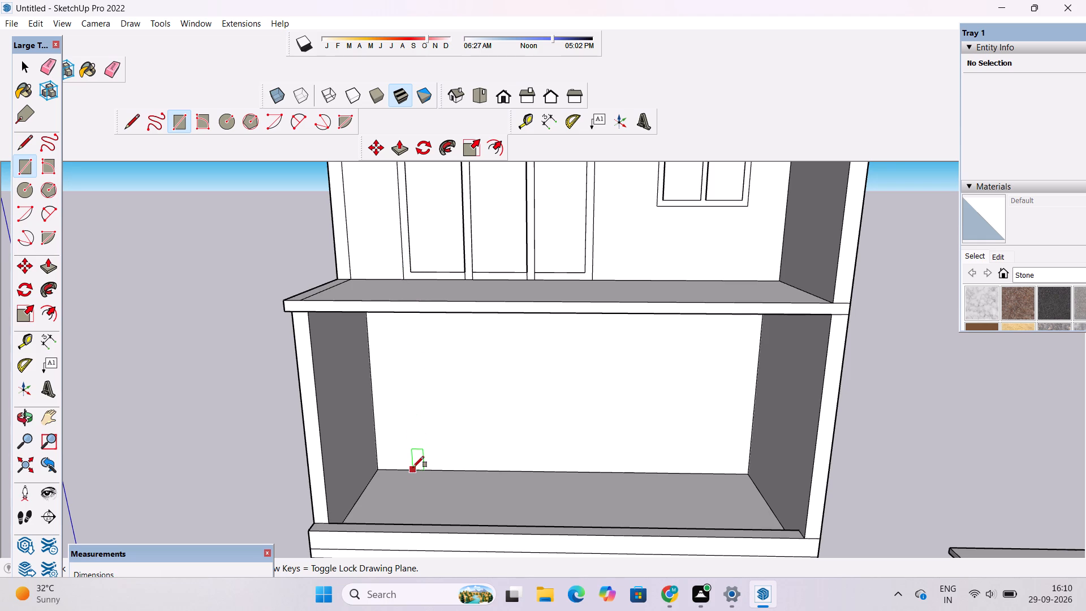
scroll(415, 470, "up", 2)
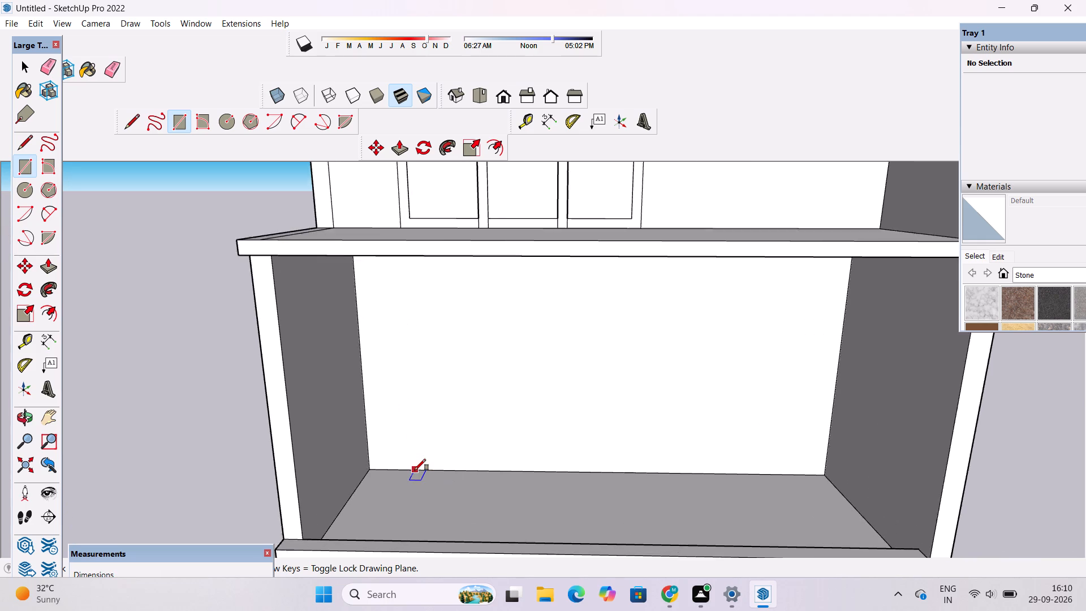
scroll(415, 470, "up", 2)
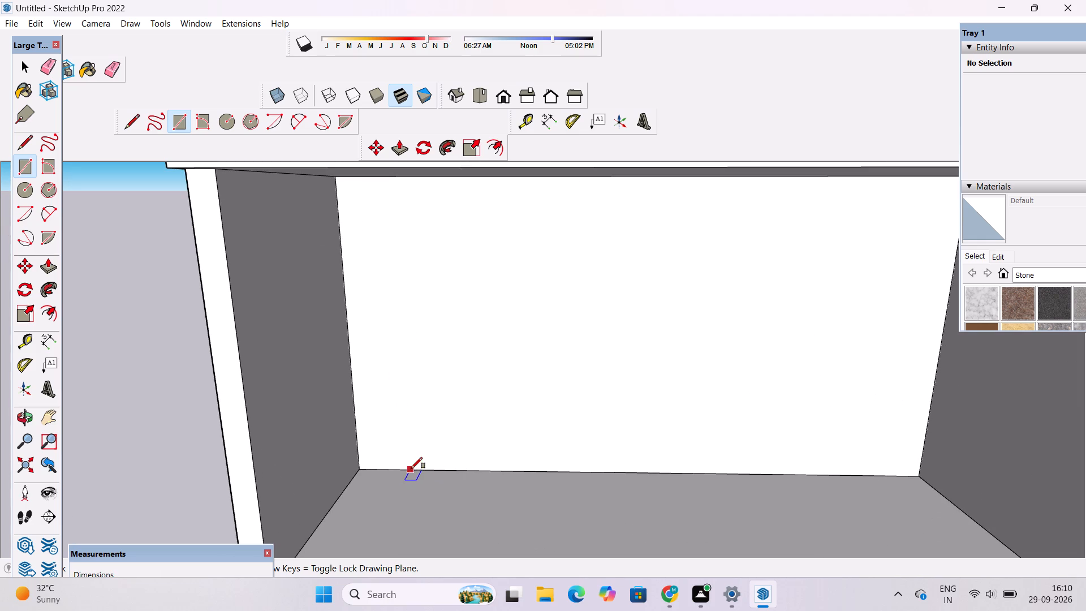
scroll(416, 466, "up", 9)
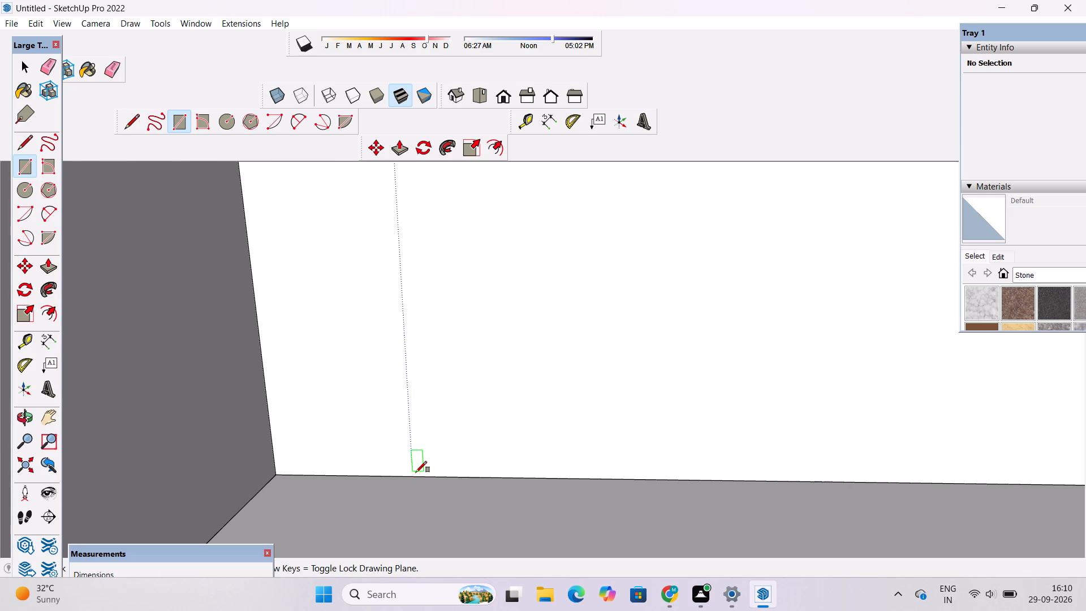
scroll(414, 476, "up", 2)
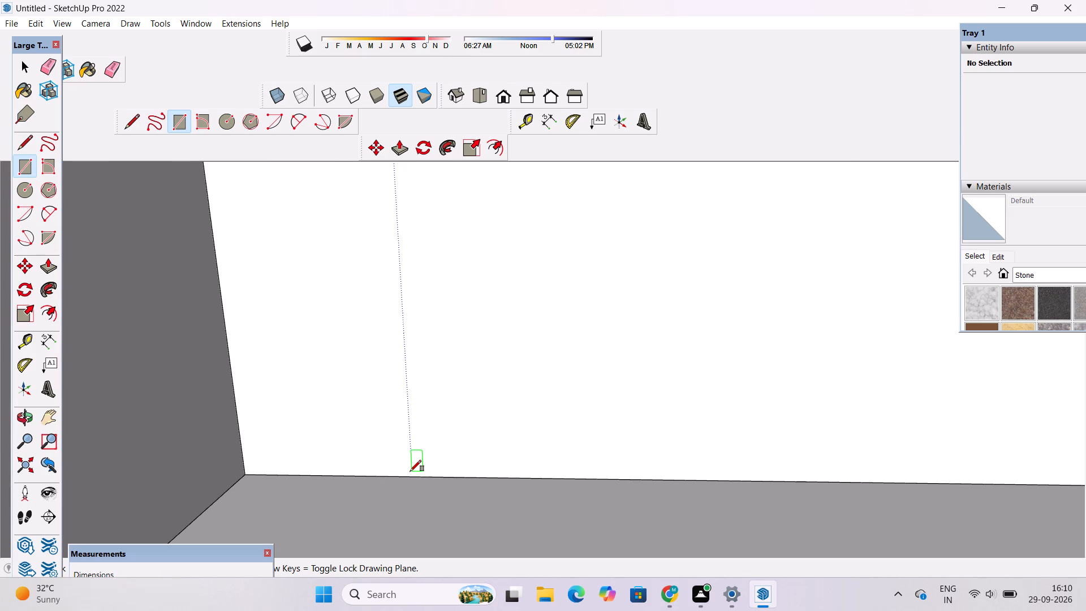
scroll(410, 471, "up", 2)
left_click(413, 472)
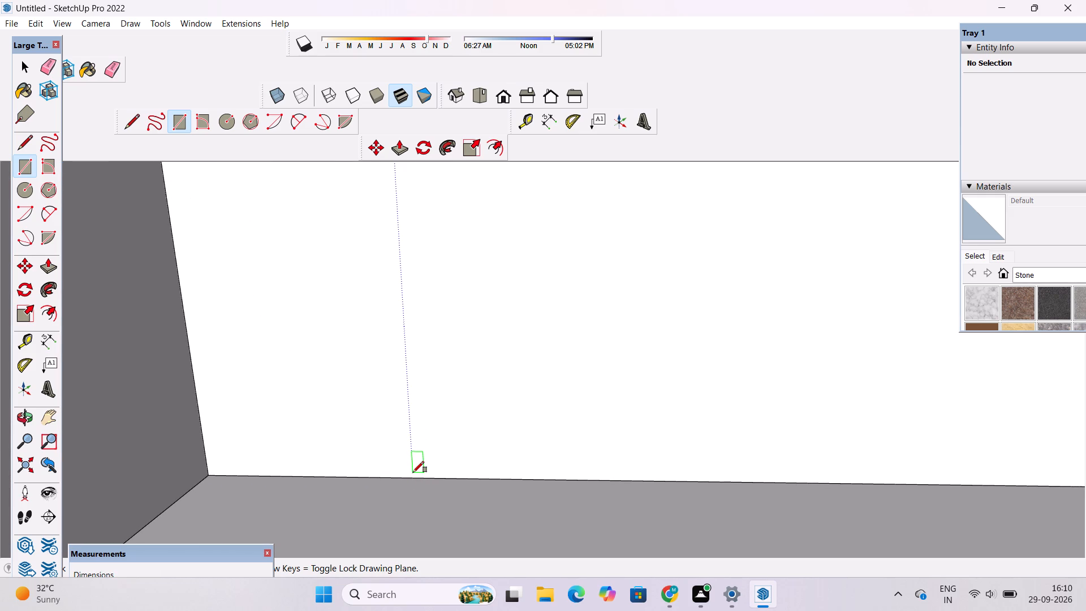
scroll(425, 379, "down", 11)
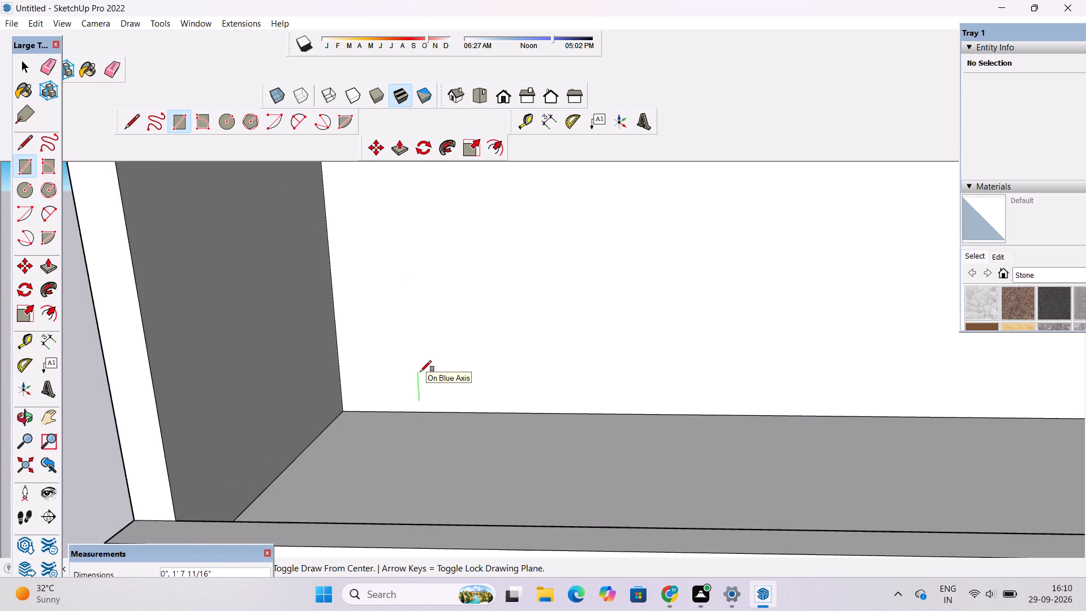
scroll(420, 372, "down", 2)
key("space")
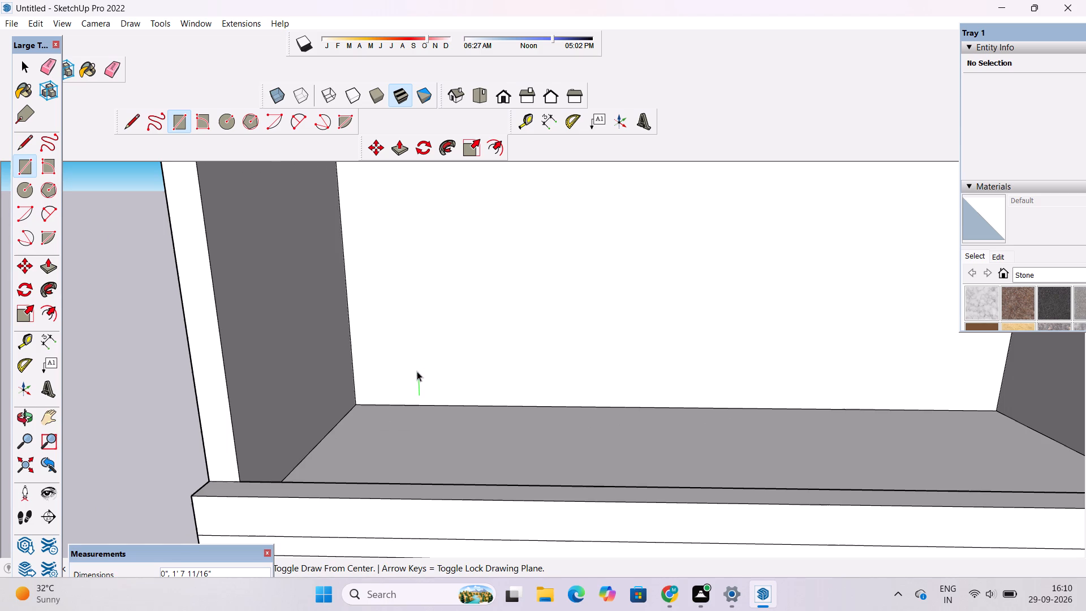
Draw a rectangle about 19' by 19' on the open level's back wall, rising from the floor line and starting beneath the upper door frame's left edge.
key("o")
scroll(417, 371, "down", 1)
left_click_drag(420, 401, 387, 439, "shift")
left_click(388, 448)
scroll(391, 434, "down", 7)
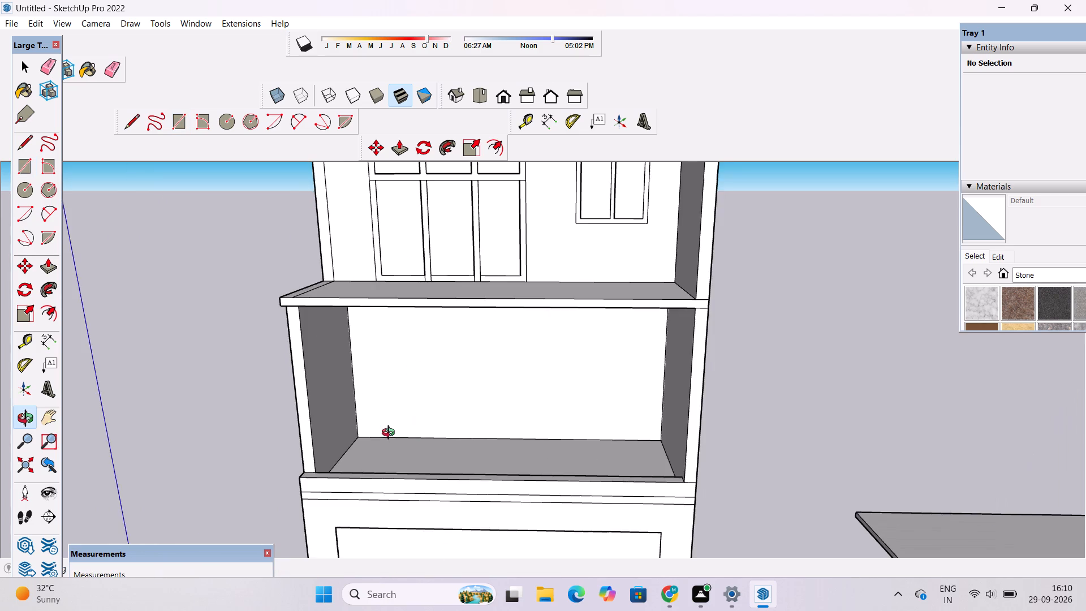
left_click_drag(391, 434, 406, 441)
left_click_drag(424, 437, 430, 435)
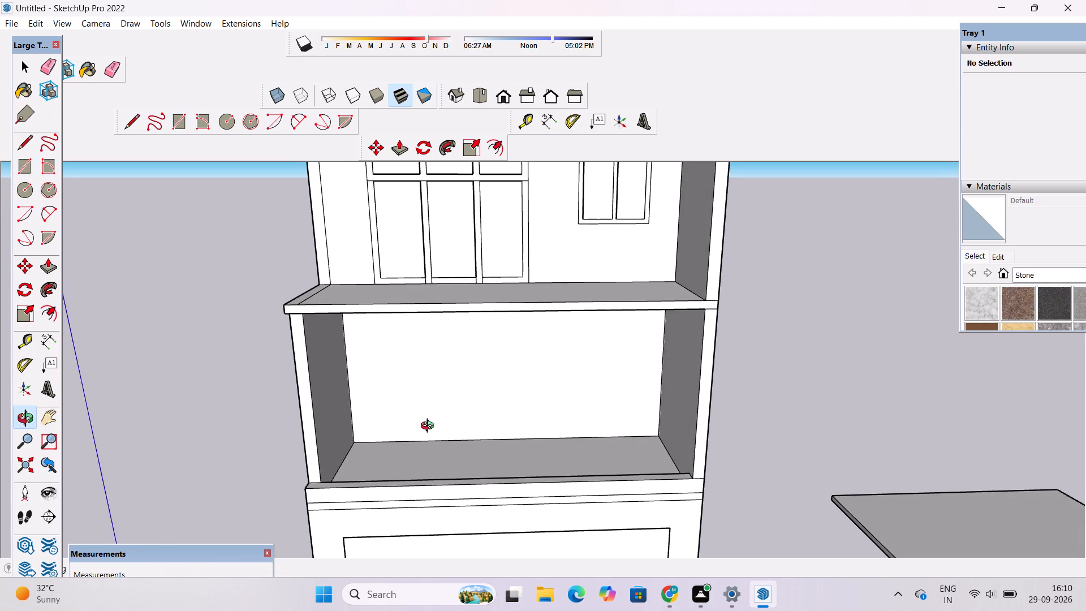
key("r")
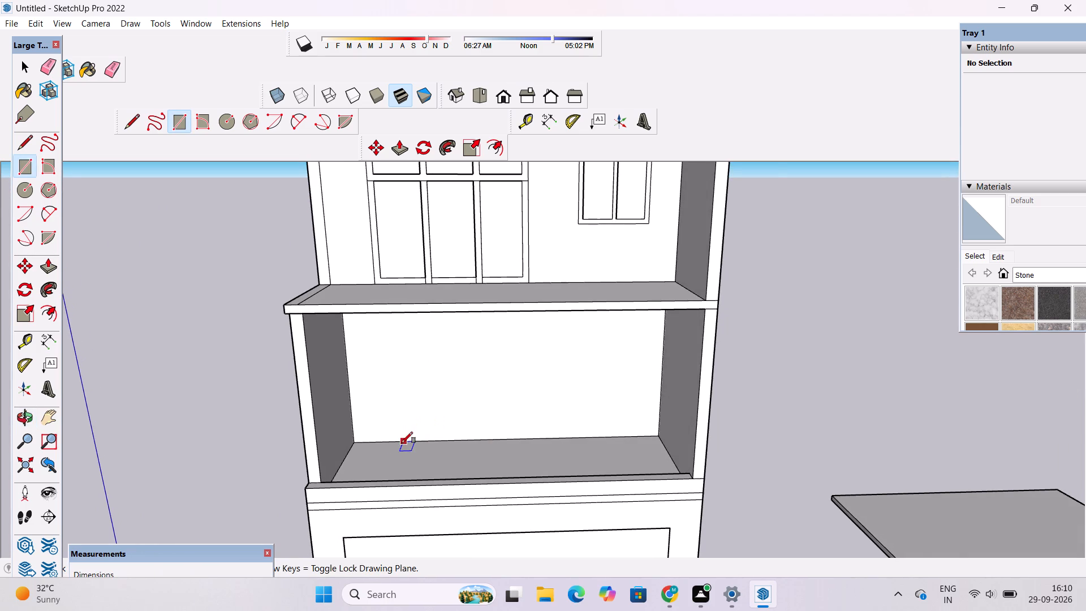
scroll(399, 442, "up", 2)
left_click(393, 441)
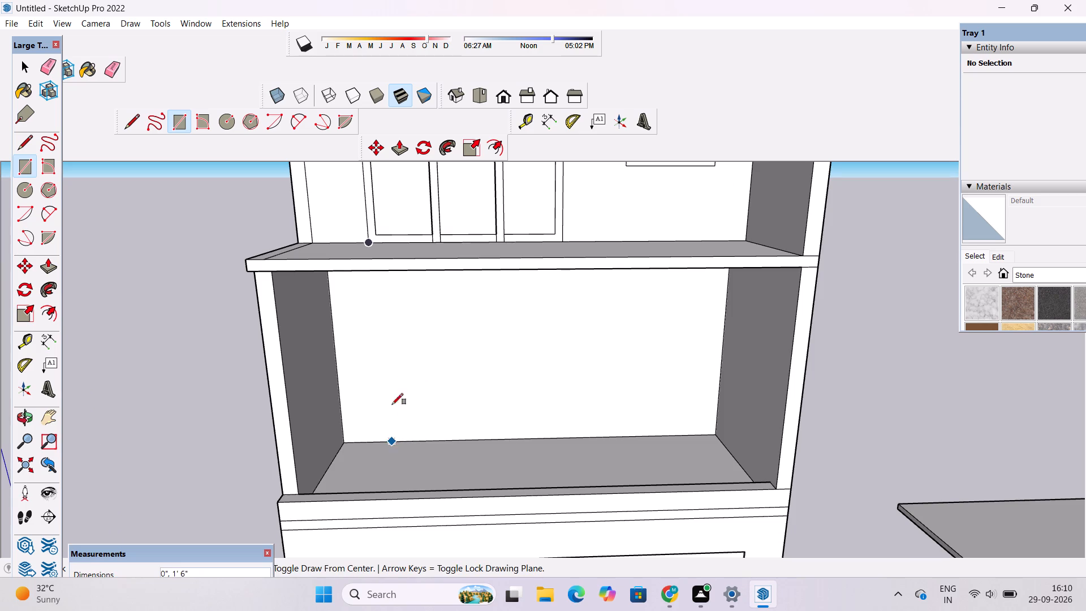
scroll(394, 374, "down", 8)
scroll(402, 350, "up", 4)
scroll(475, 329, "down", 3)
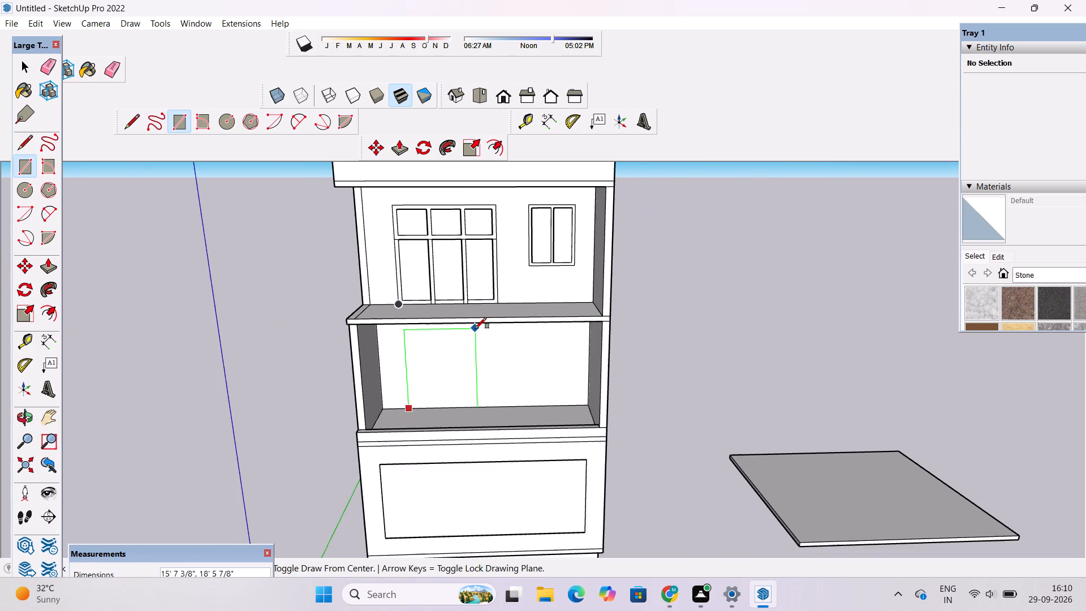
scroll(489, 339, "up", 5)
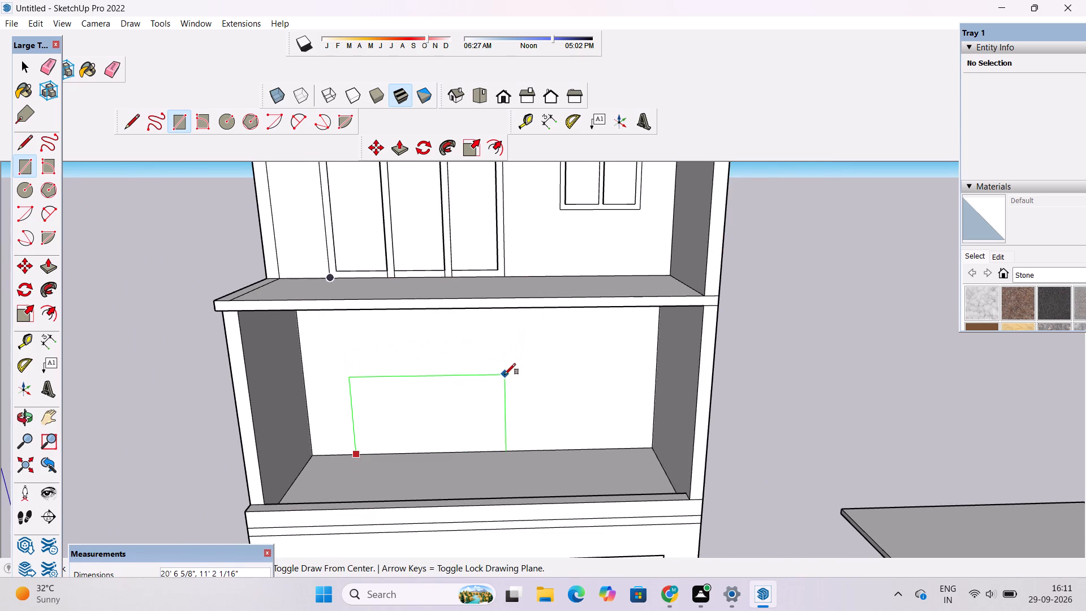
scroll(506, 280, "up", 12)
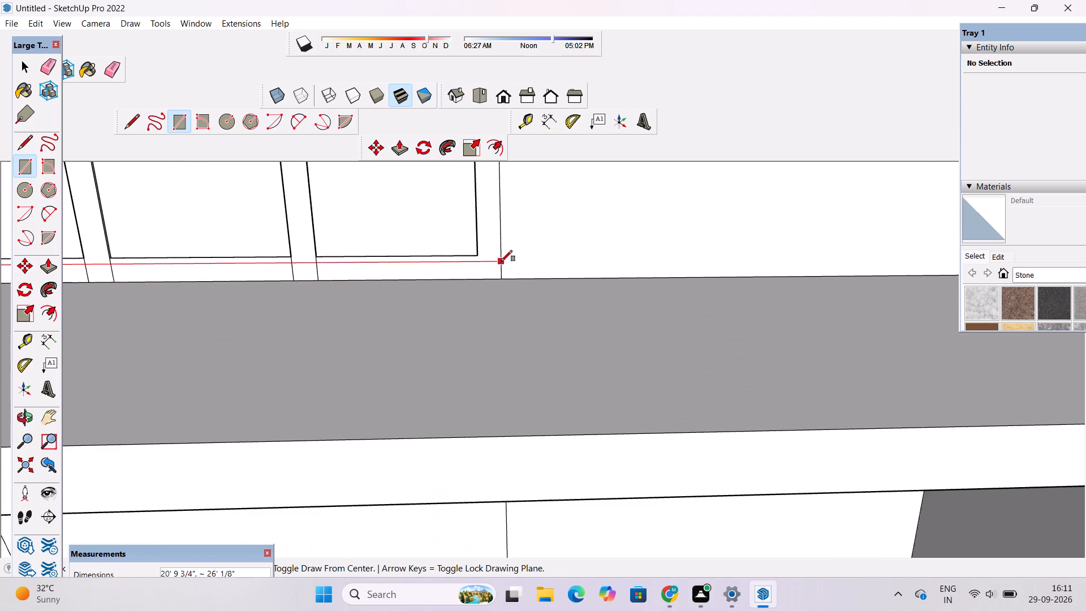
scroll(507, 305, "down", 11)
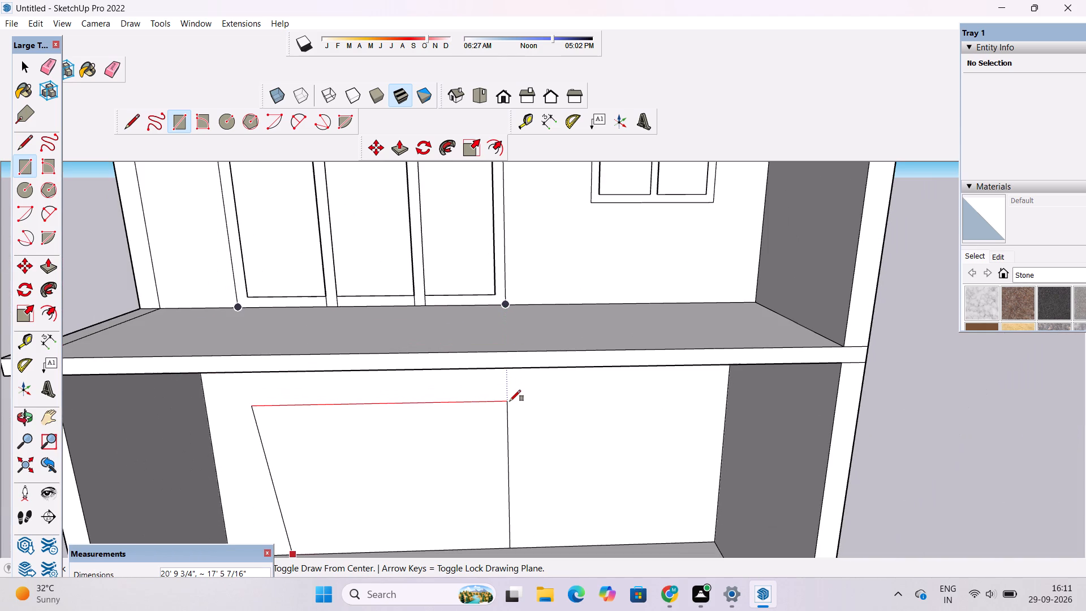
scroll(510, 402, "down", 5)
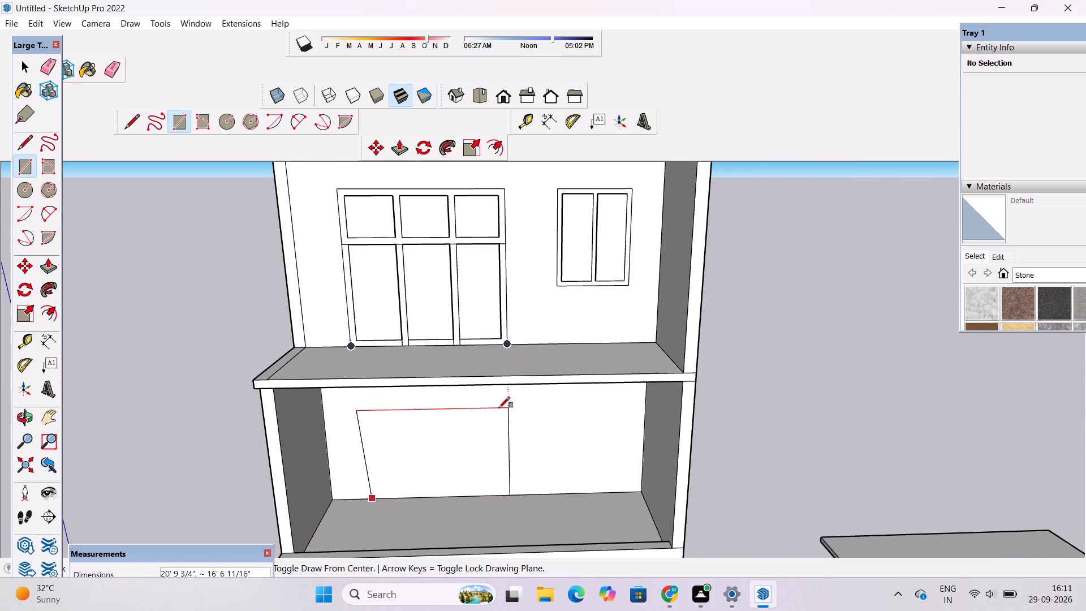
scroll(499, 408, "up", 2)
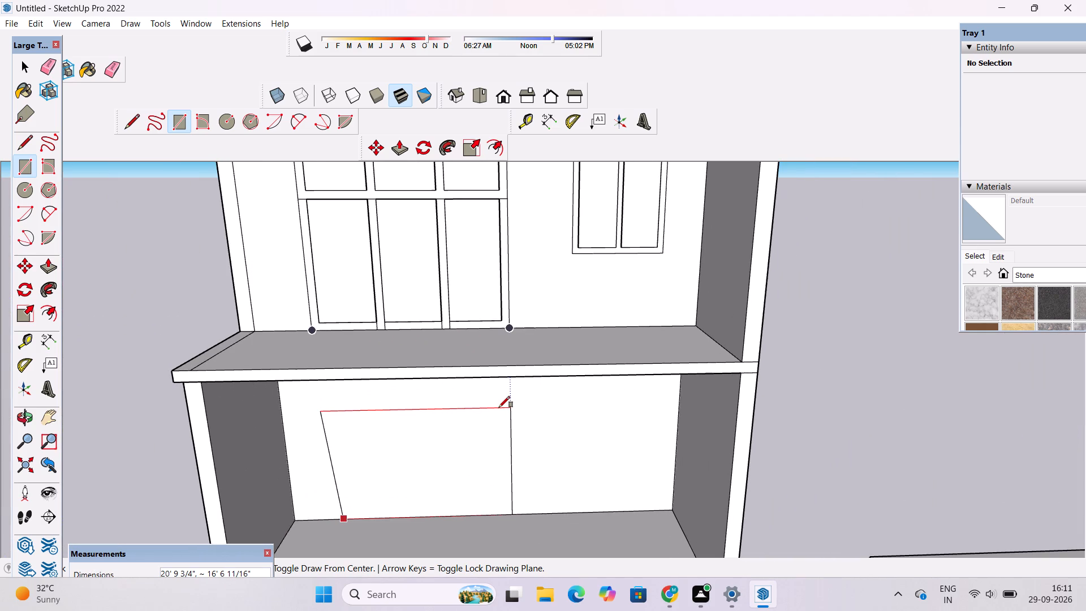
key("o")
left_click_drag(498, 416, 507, 363)
left_click_drag(507, 384, 526, 350, "shift")
left_click(520, 362)
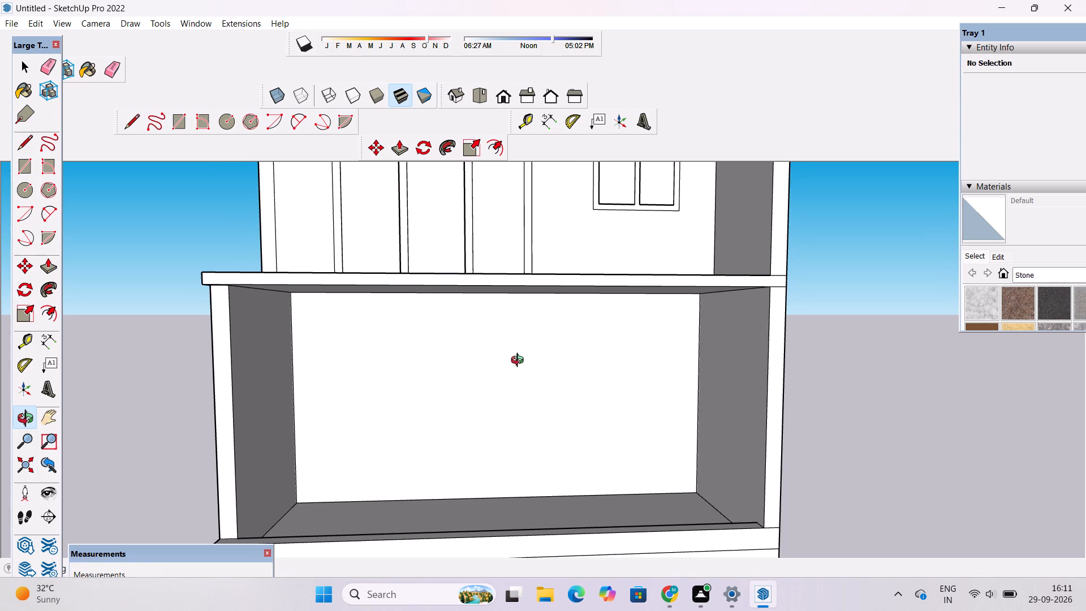
key("r")
scroll(514, 344, "up", 1)
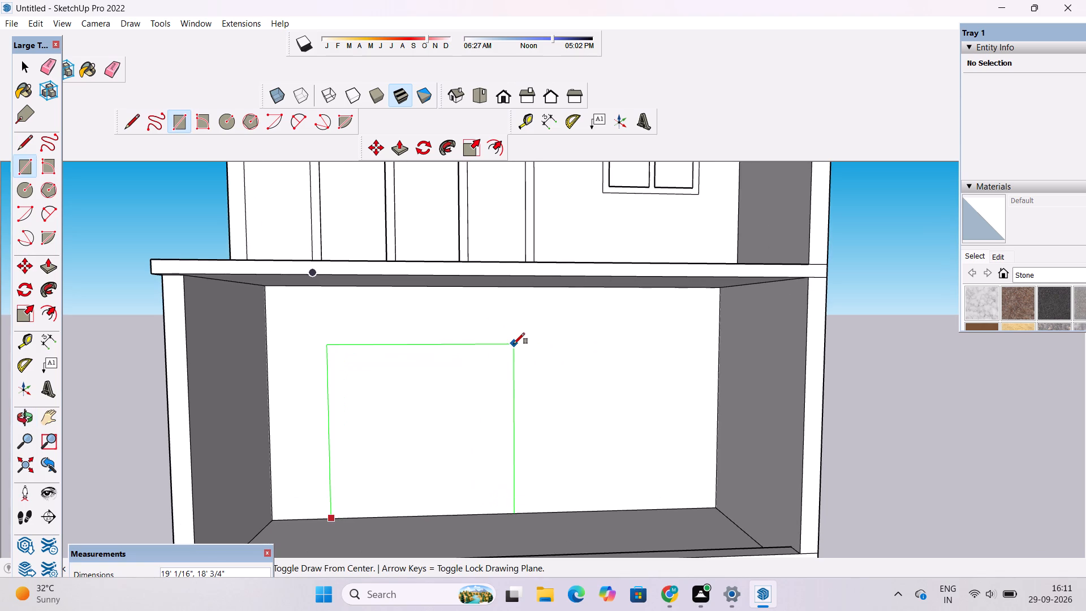
scroll(514, 337, "down", 2)
left_click(514, 337)
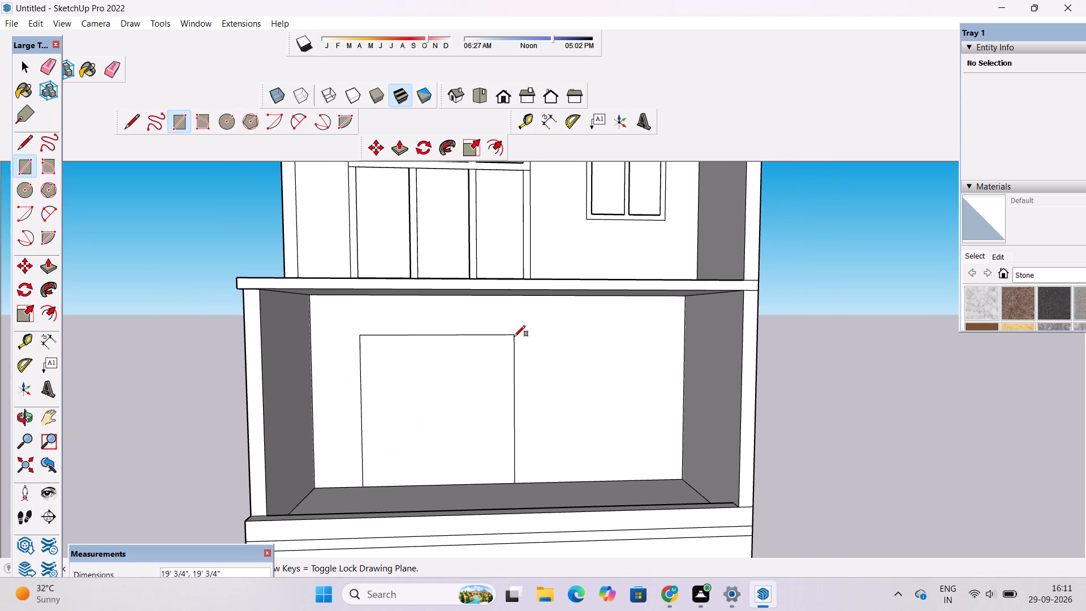
Inspect the new back wall rectangle from oblique, low and frontal angles, comparing its placement with the door and window above.
key("o")
scroll(514, 337, "down", 6)
left_click_drag(594, 360, 463, 343)
scroll(460, 342, "up", 8)
left_click_drag(496, 363, 514, 369)
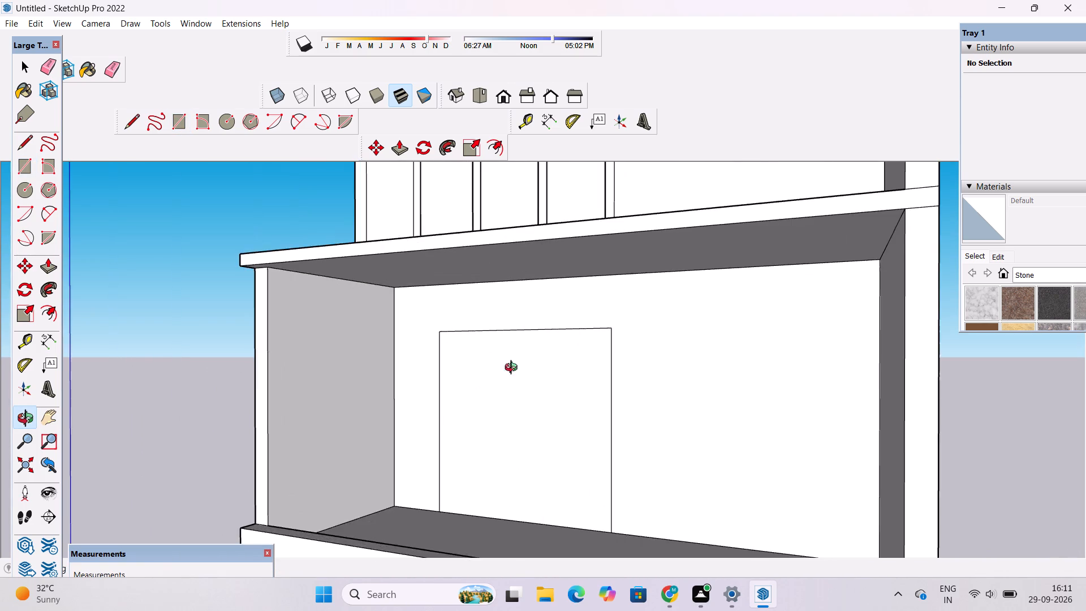
left_click_drag(514, 369, 627, 396)
left_click_drag(630, 396, 546, 377, "shift")
scroll(533, 360, "down", 4)
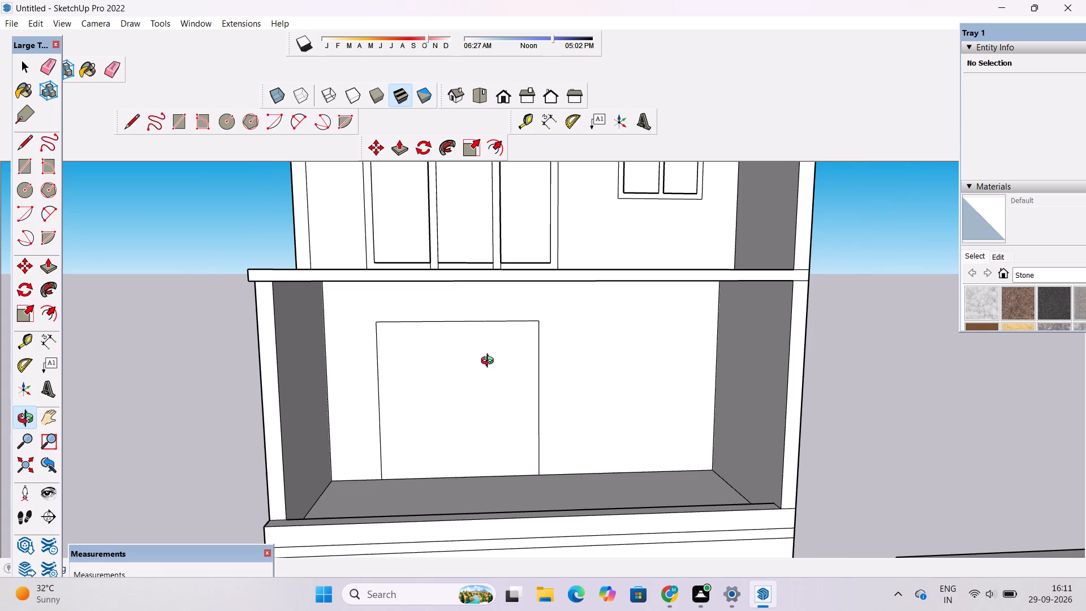
left_click_drag(494, 367, 593, 373, "shift")
scroll(589, 363, "down", 3)
scroll(592, 394, "up", 4, "shift")
left_click_drag(600, 379, 548, 402, "shift")
scroll(548, 402, "up", 3)
left_click_drag(558, 402, 542, 362)
scroll(537, 350, "down", 4)
left_click_drag(540, 349, 546, 399)
scroll(535, 375, "up", 2)
left_click_drag(534, 372, 532, 400)
scroll(532, 393, "down", 3)
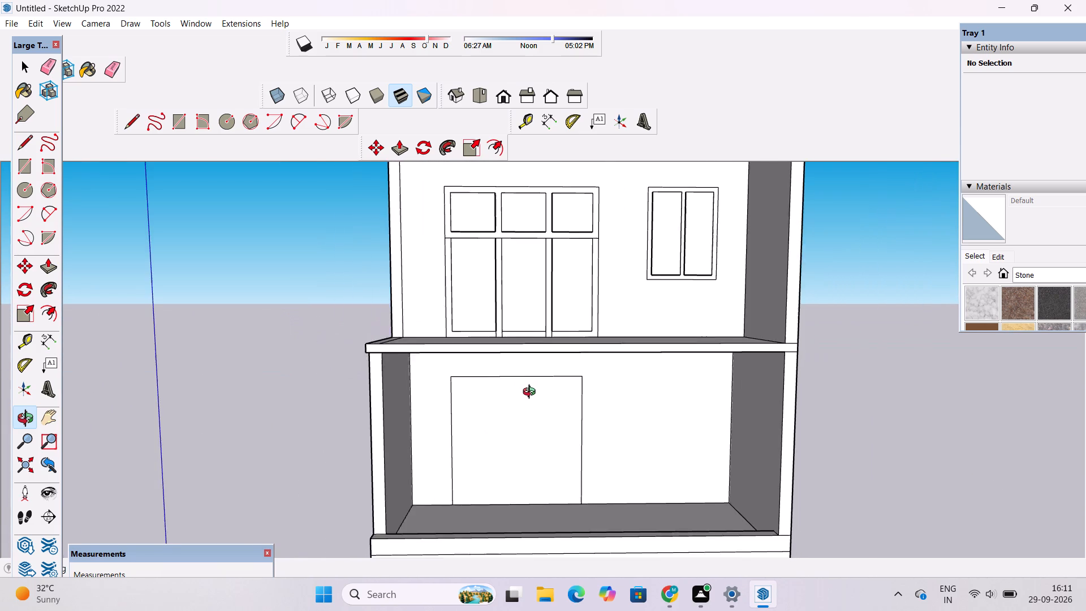
left_click_drag(535, 390, 536, 415, "shift")
scroll(529, 419, "up", 3)
left_click_drag(514, 434, 488, 354, "shift")
Offset the open level's back wall rectangle inward by about 8" to outline a frame.
type("of")
left_click(487, 319)
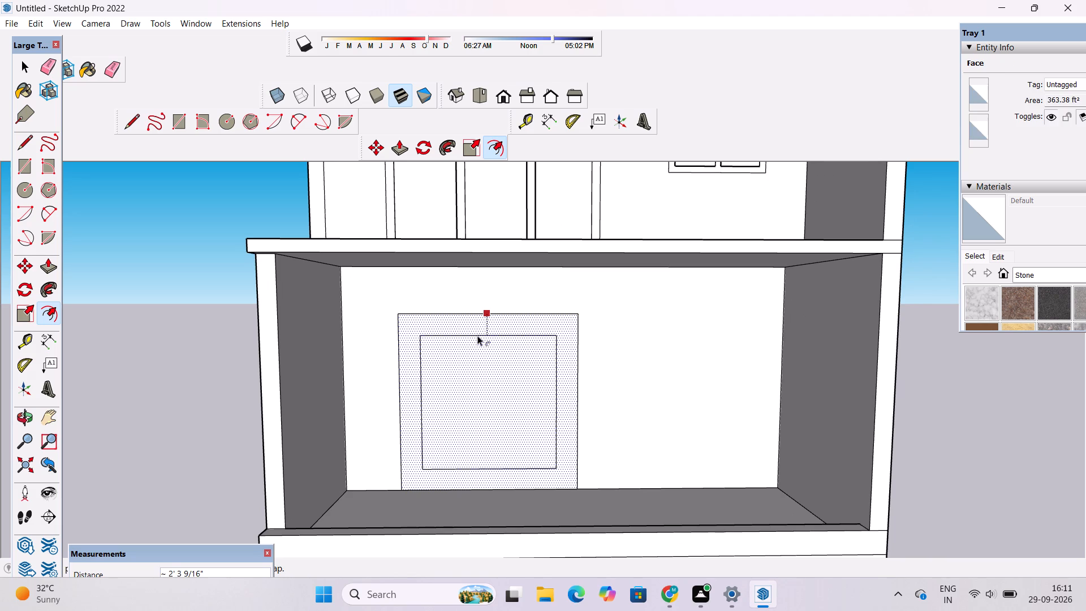
scroll(487, 321, "up", 1)
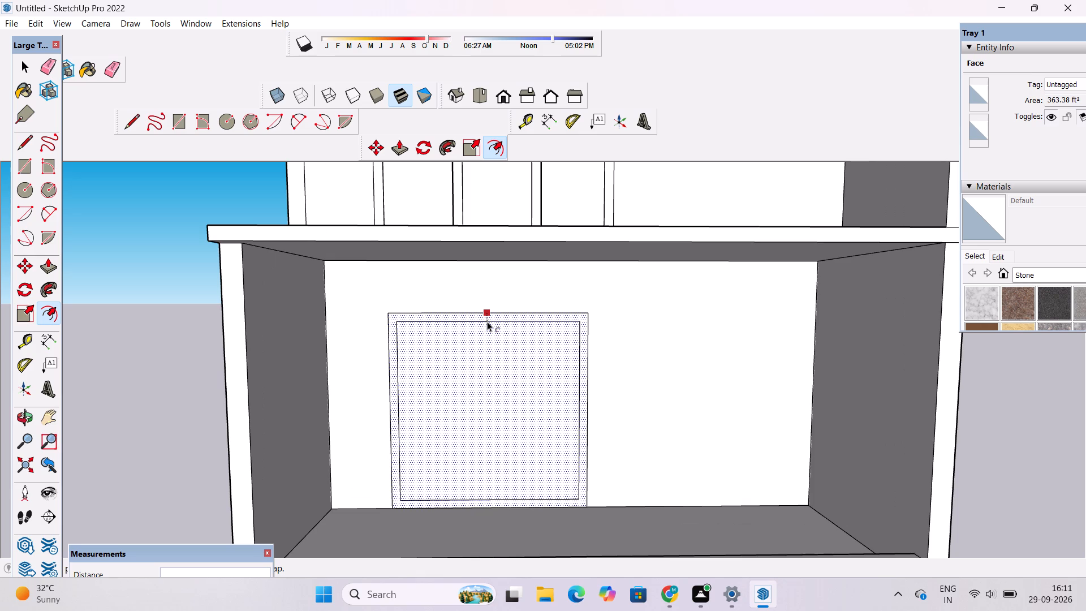
scroll(487, 321, "up", 1)
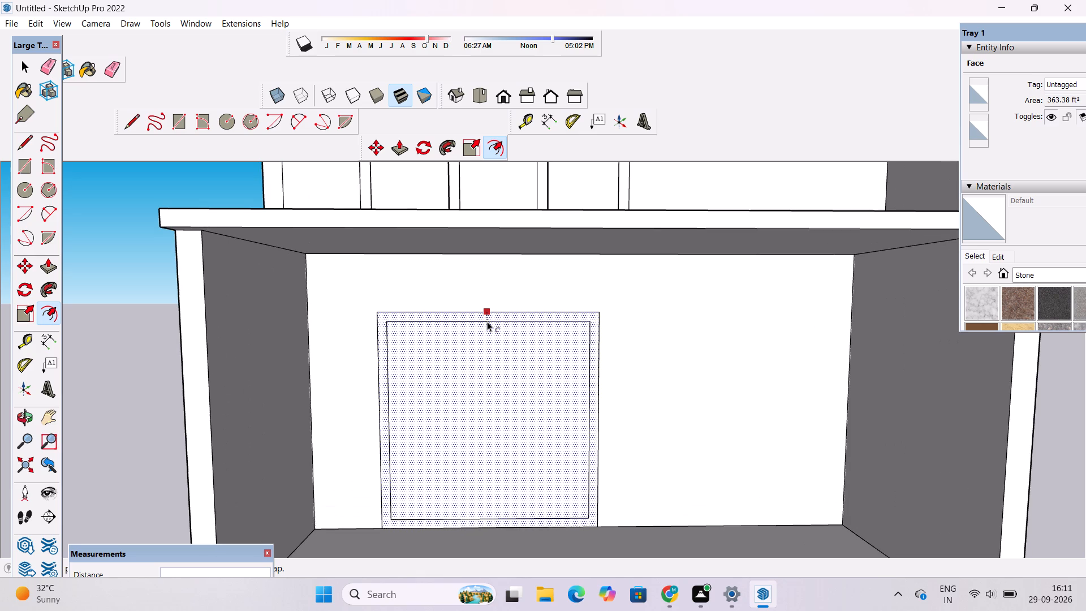
scroll(488, 320, "down", 2)
scroll(488, 320, "up", 1)
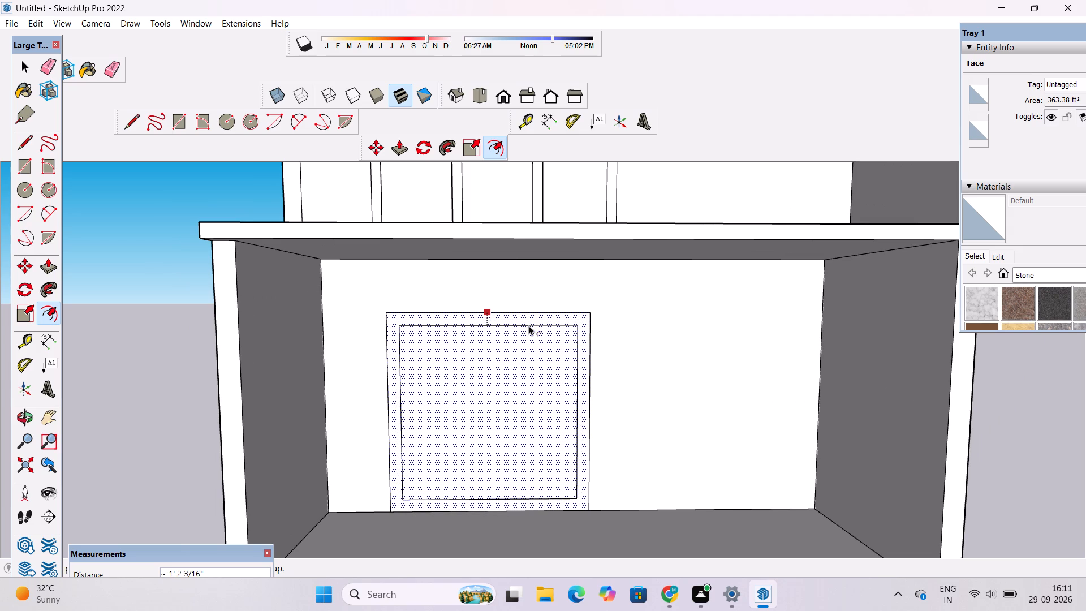
scroll(534, 332, "down", 8)
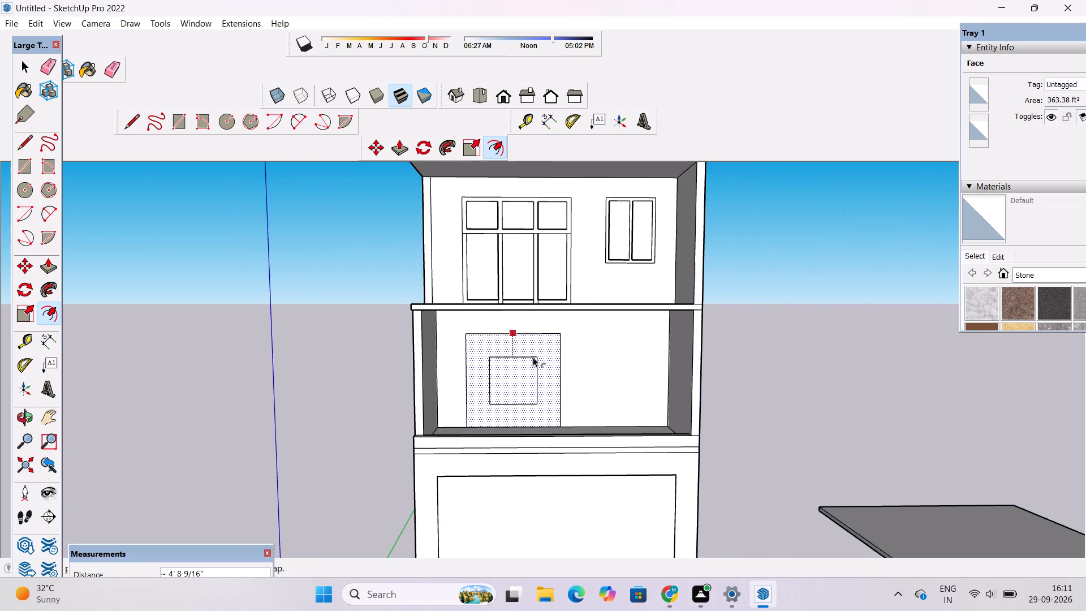
scroll(533, 357, "up", 10)
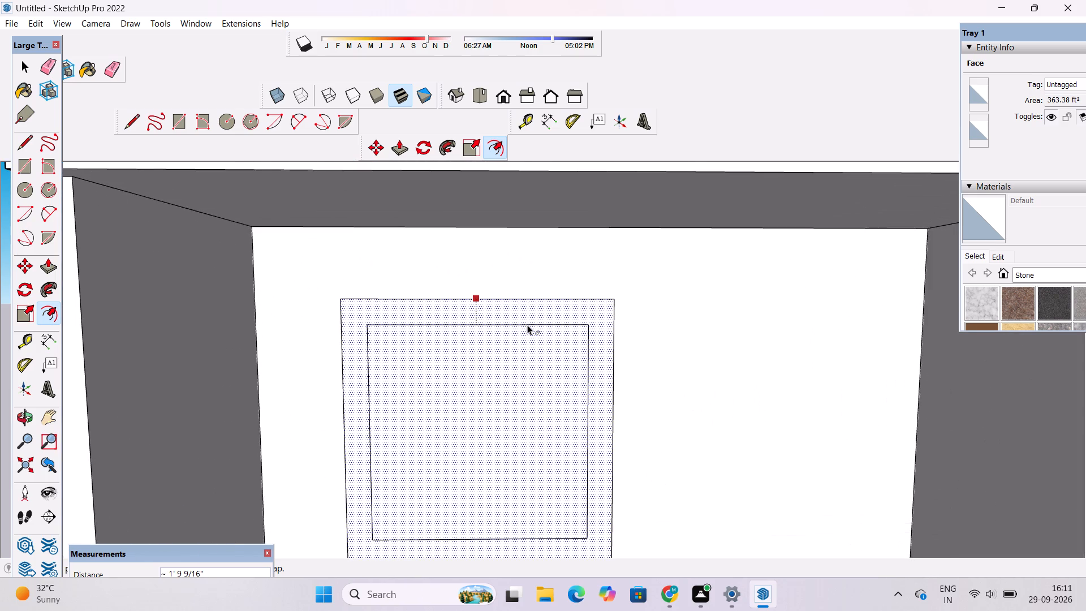
scroll(527, 325, "up", 1)
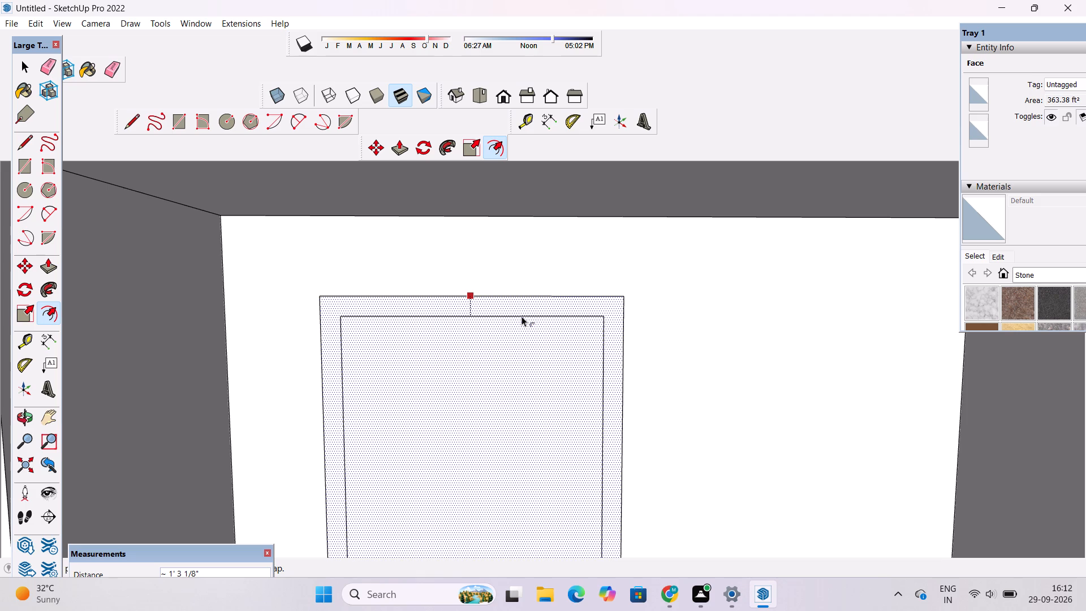
scroll(508, 323, "down", 7)
scroll(514, 343, "up", 3)
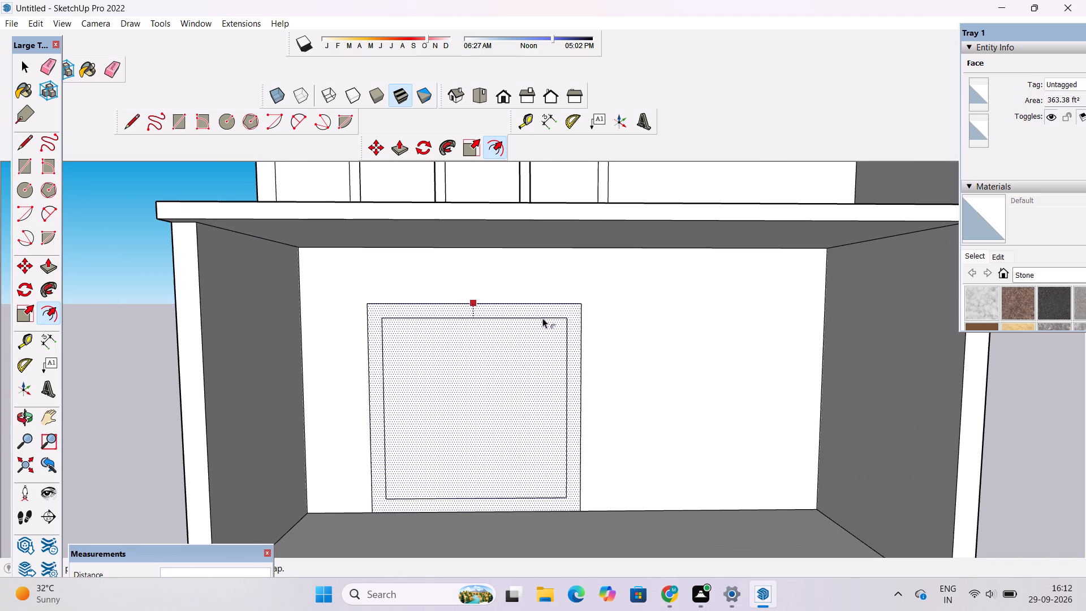
scroll(554, 312, "up", 1)
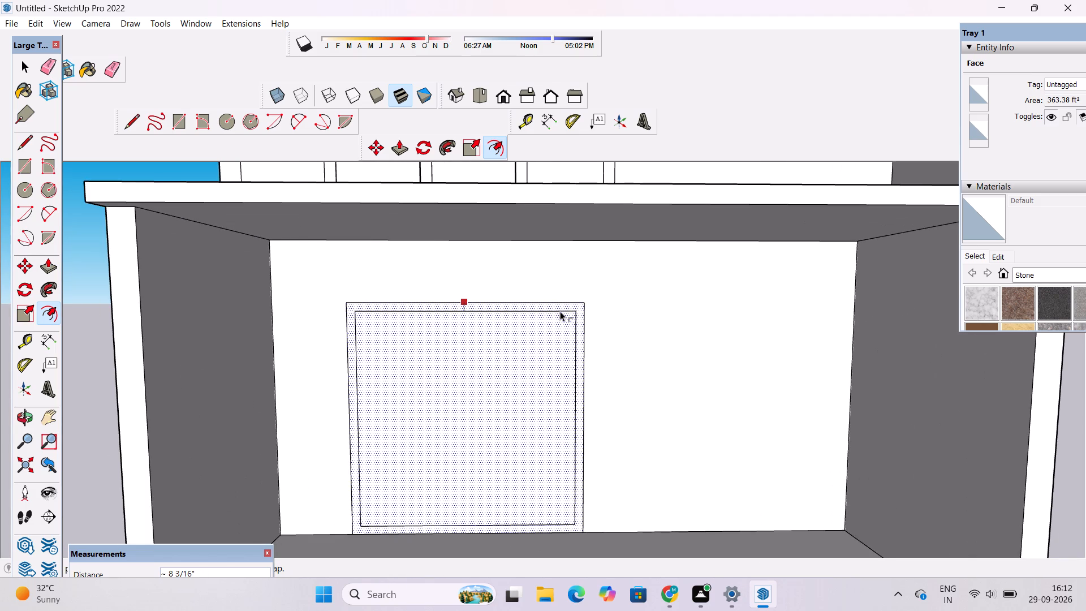
left_click(560, 313)
scroll(528, 339, "down", 4)
key("space")
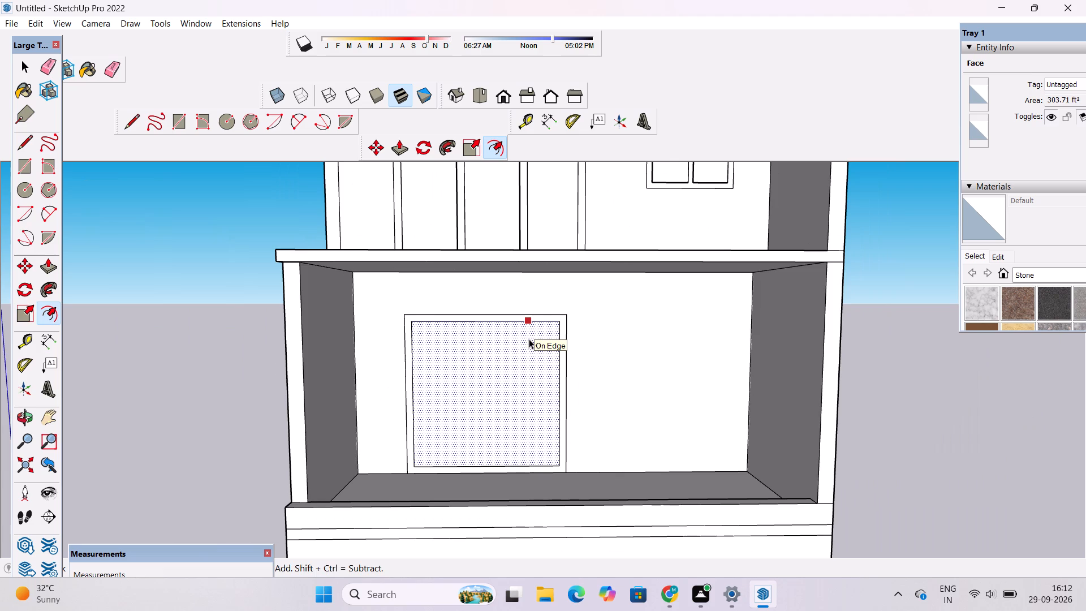
Examine the new frame outline against the floor line and the levels above and below, and clear the selection.
key("o")
scroll(529, 339, "down", 4)
left_click_drag(534, 366, 534, 264, "shift")
left_click_drag(535, 294, 540, 327)
scroll(541, 325, "up", 3)
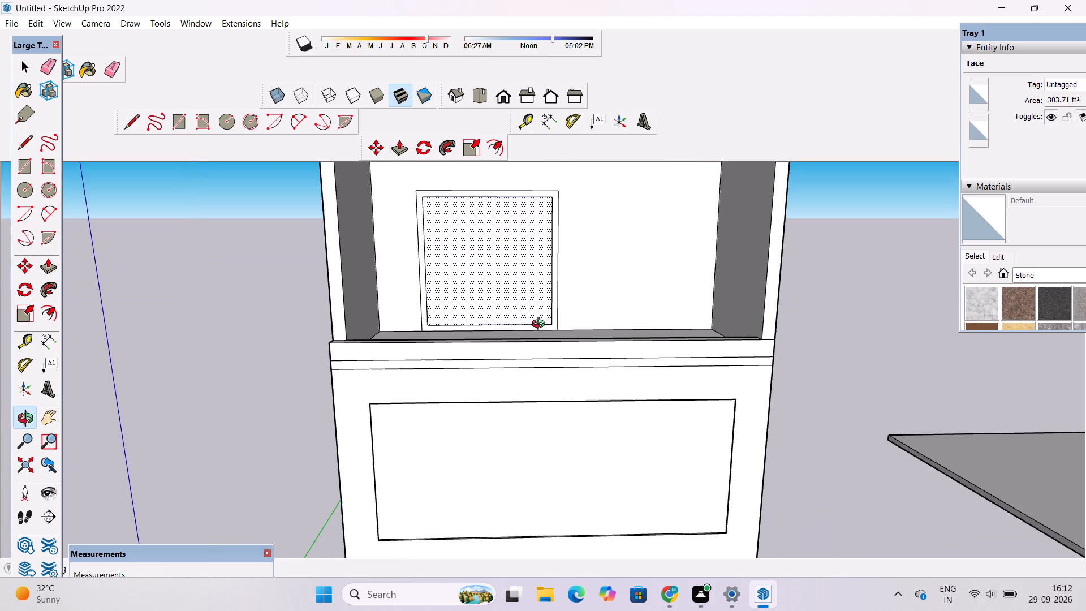
left_click_drag(513, 325, 558, 325)
scroll(559, 320, "up", 3)
left_click_drag(558, 318, 478, 353, "shift")
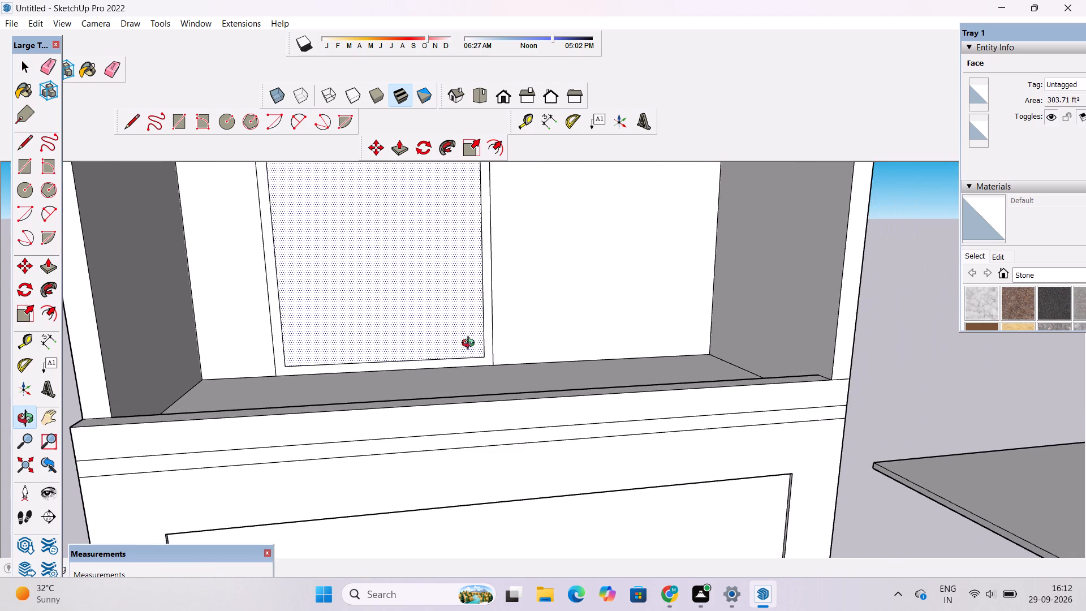
scroll(471, 345, "down", 9)
left_click_drag(469, 341, 469, 335)
scroll(466, 320, "down", 4)
left_click_drag(466, 322, 467, 326, "shift")
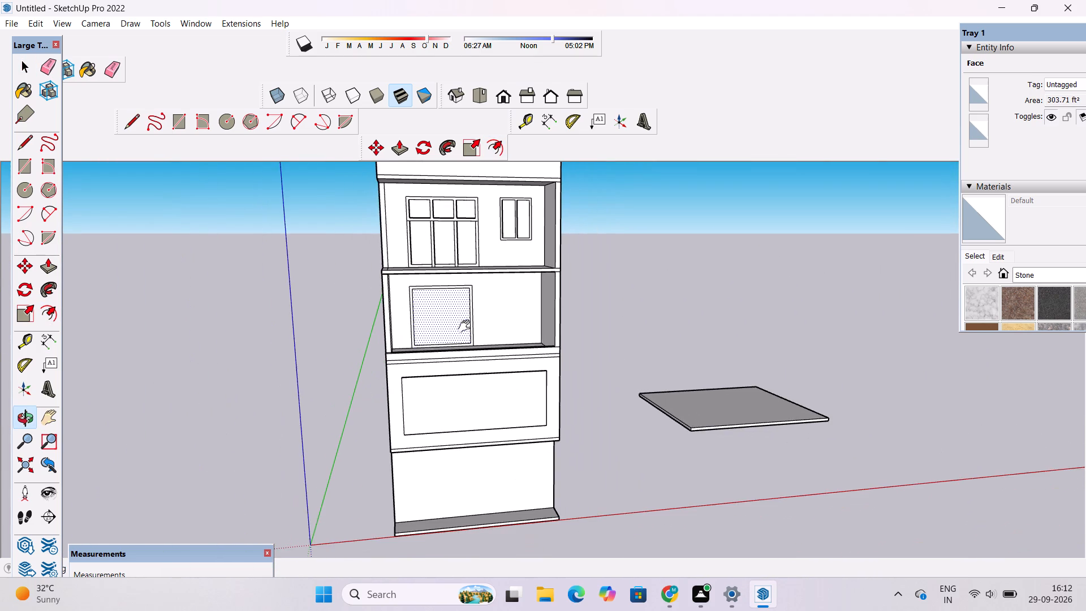
left_click_drag(467, 326, 467, 328, "shift")
key("space")
left_click(606, 316)
scroll(484, 326, "up", 3)
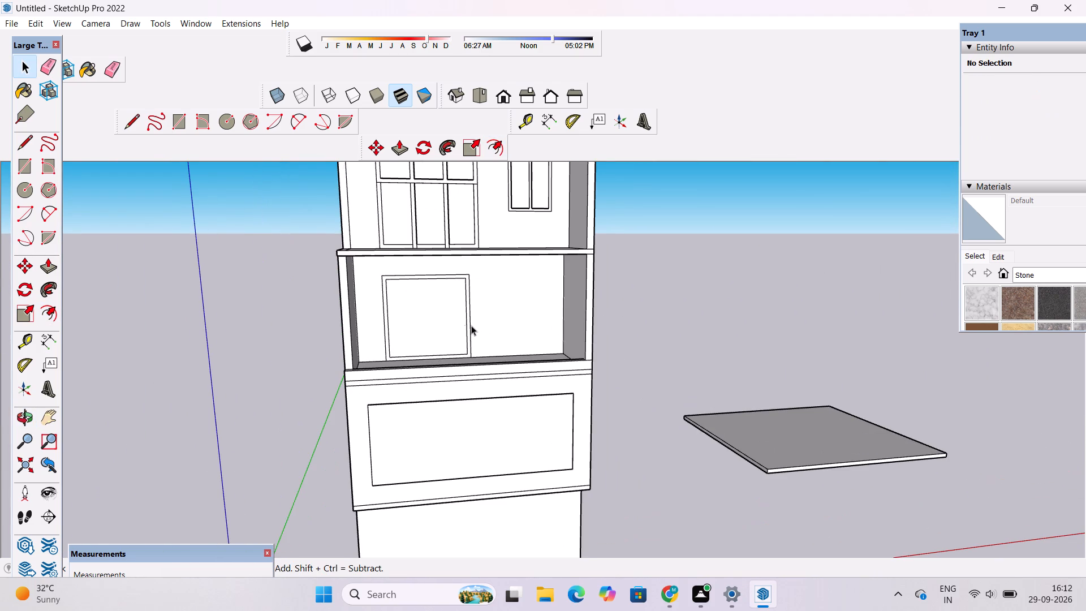
Inspect the frame outline on the open level's back wall from oblique side views, including the floor and front ledge.
key("o")
left_click_drag(481, 351, 453, 347)
scroll(434, 341, "up", 3)
left_click_drag(434, 341, 460, 383, "shift")
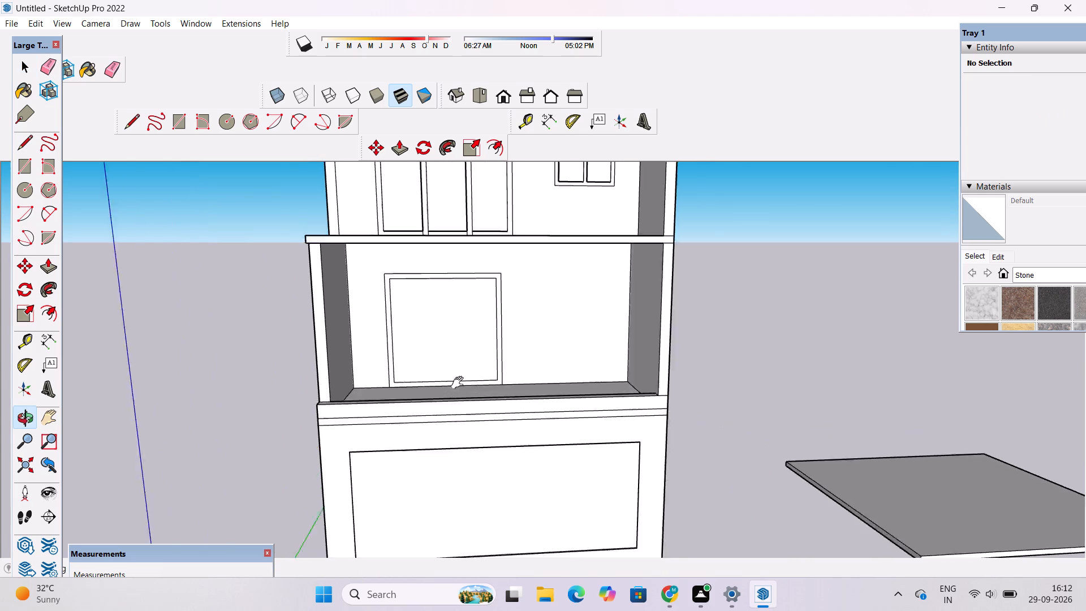
left_click_drag(460, 383, 473, 407, "shift")
scroll(467, 394, "up", 4)
scroll(463, 391, "down", 5)
left_click_drag(459, 393, 411, 354, "shift")
scroll(401, 345, "up", 3)
left_click_drag(412, 373, 349, 335)
scroll(342, 332, "down", 6)
left_click_drag(346, 334, 582, 397)
scroll(572, 390, "up", 3)
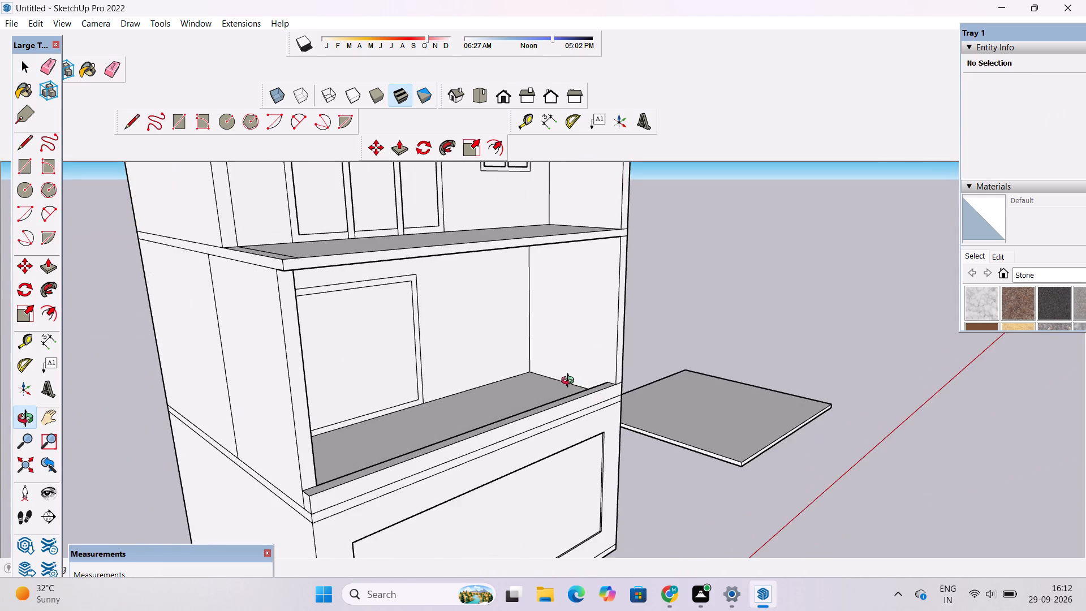
left_click_drag(519, 382, 354, 360)
scroll(312, 343, "up", 5)
scroll(380, 334, "down", 5)
left_click_drag(316, 342, 457, 343)
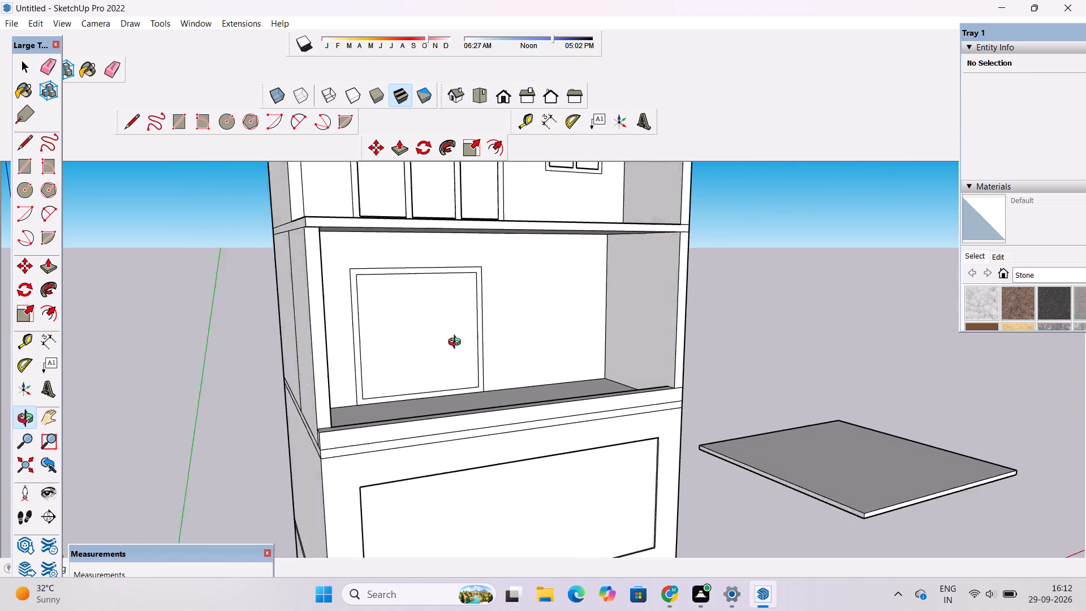
left_click_drag(457, 343, 462, 343)
scroll(468, 355, "down", 6)
left_click_drag(581, 346, 472, 355)
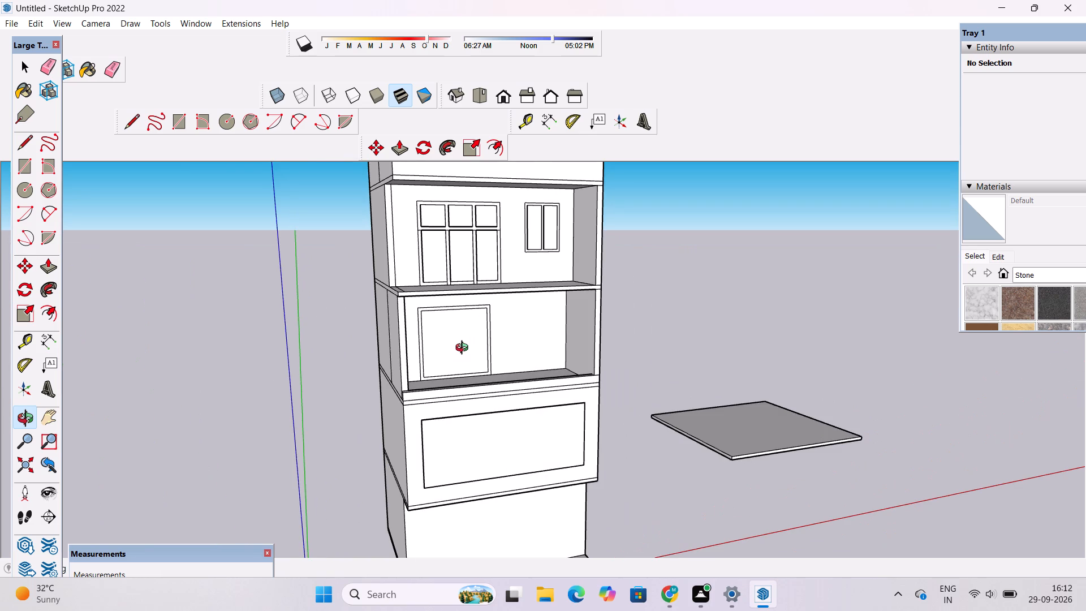
Compare the back wall frame outline with the door unit above from near-frontal views at several distances.
scroll(458, 351, "up", 4)
left_click_drag(484, 339, 466, 365, "shift")
left_click_drag(441, 375, 361, 369)
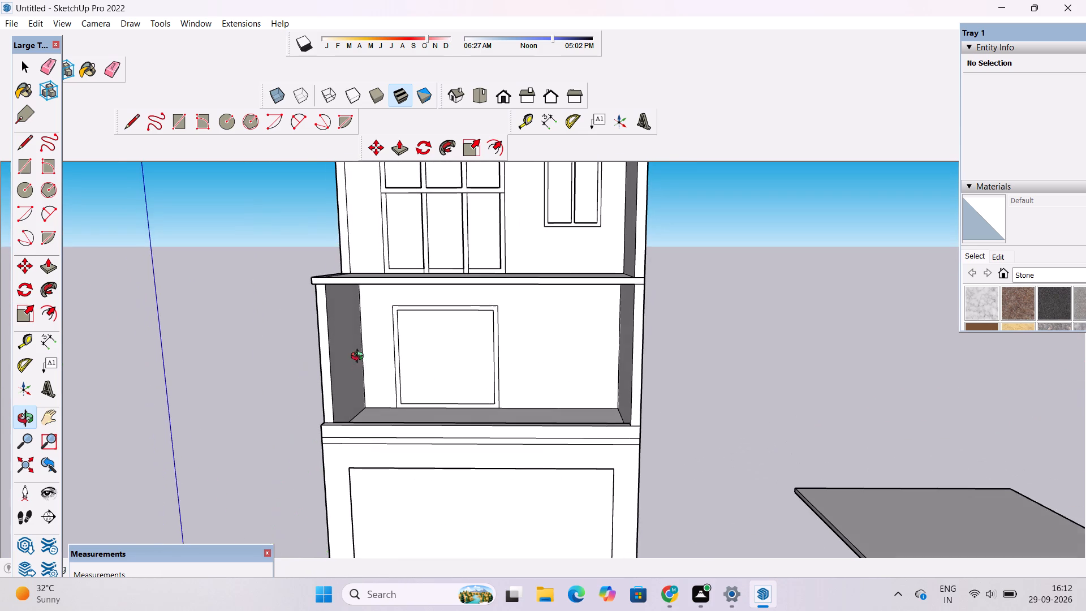
left_click_drag(445, 351, 439, 382, "shift")
scroll(432, 396, "up", 2)
left_click_drag(423, 398, 426, 373)
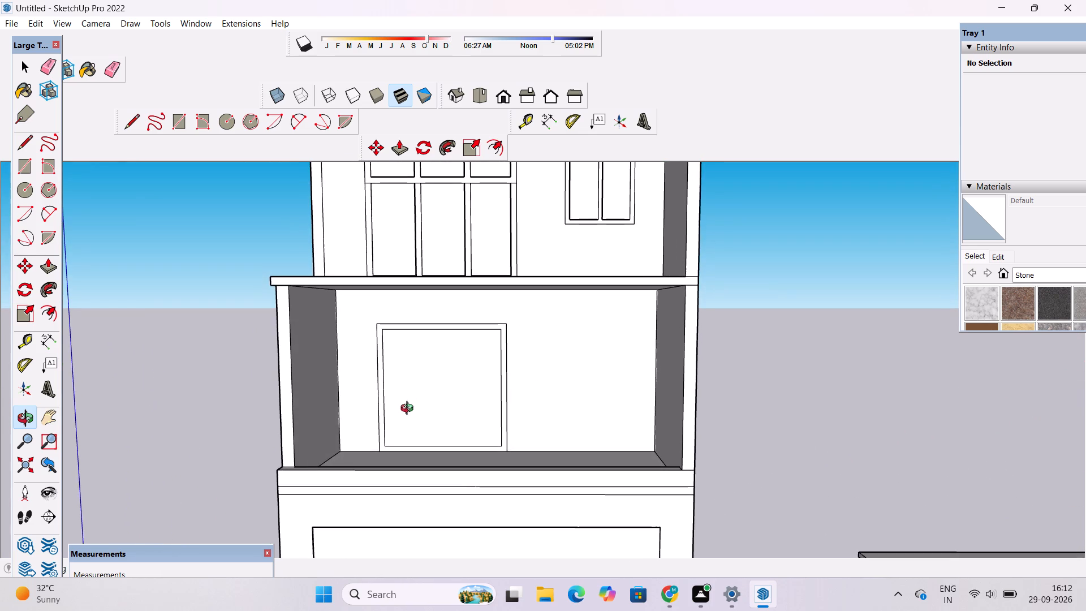
left_click_drag(411, 416, 417, 397)
scroll(419, 391, "down", 15)
scroll(423, 381, "up", 12)
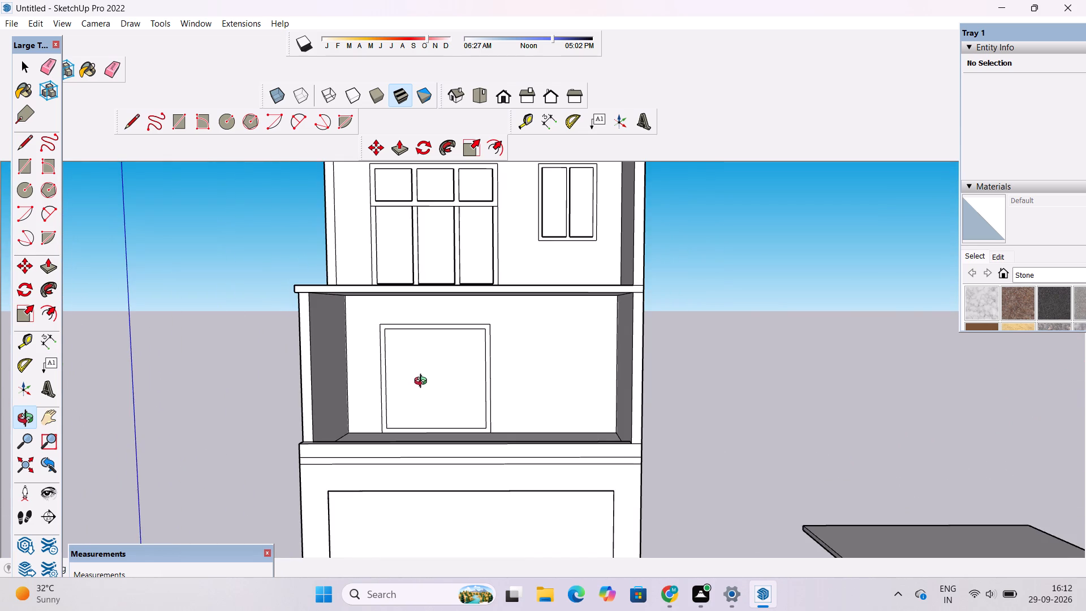
left_click_drag(423, 386, 422, 393)
scroll(421, 395, "up", 4)
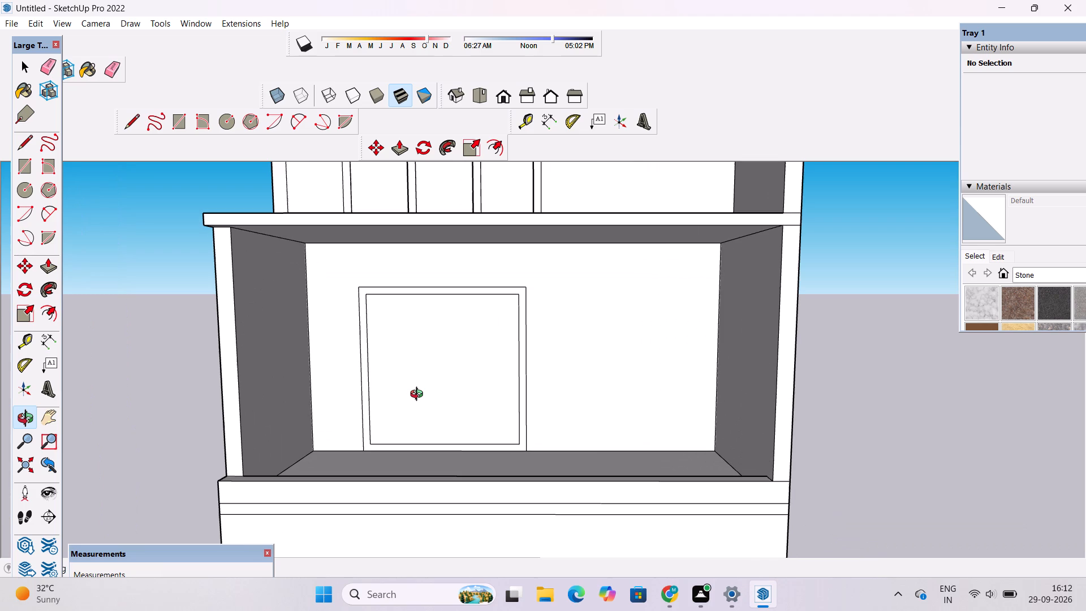
scroll(419, 395, "down", 3)
scroll(419, 395, "up", 3)
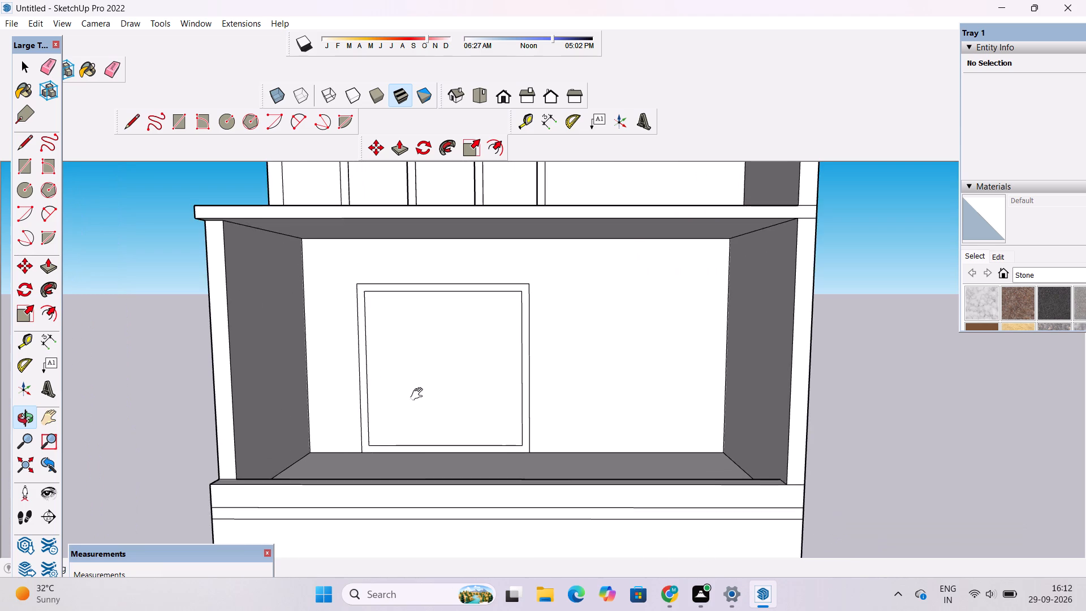
left_click_drag(419, 394, 419, 420, "shift")
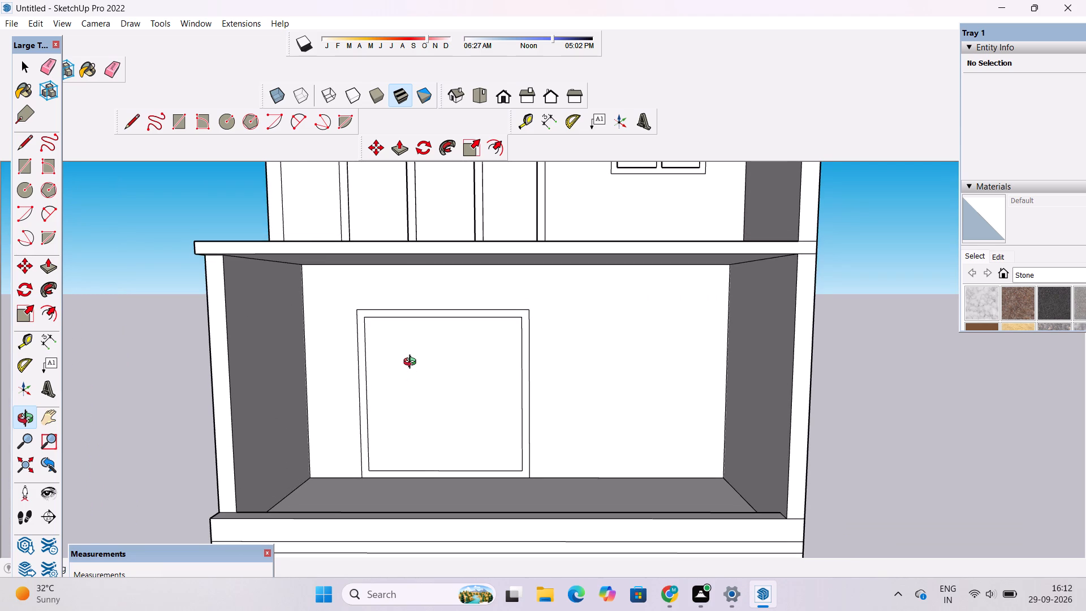
Examine the upper door unit's transom, mullions and recessed panes up close from an oblique angle.
left_click_drag(412, 363, 391, 546, "shift")
scroll(425, 343, "up", 19)
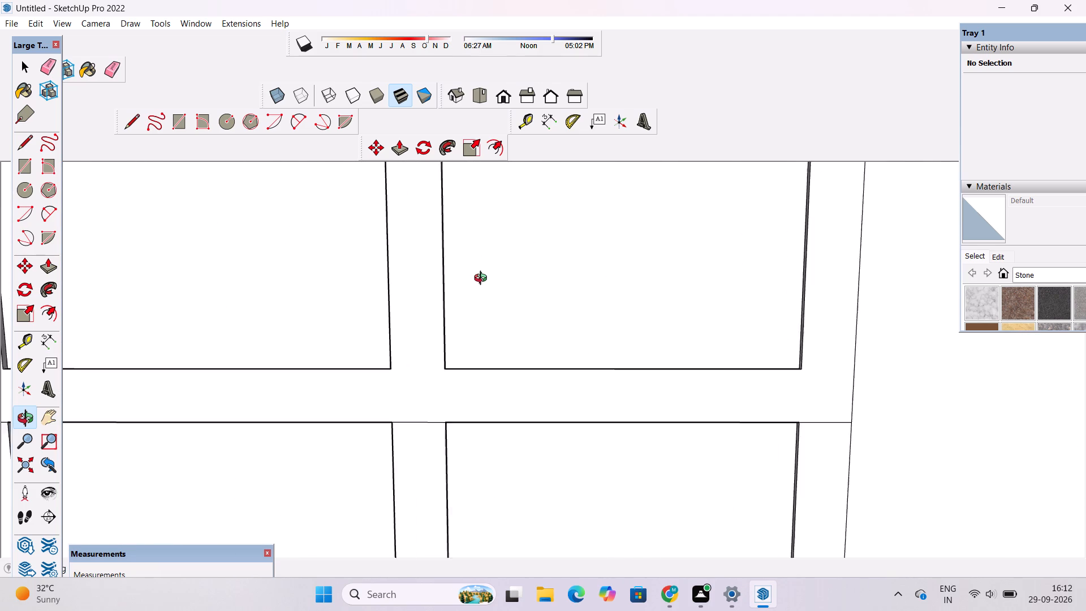
scroll(483, 279, "up", 2)
left_click_drag(506, 289, 336, 370)
scroll(447, 309, "down", 2)
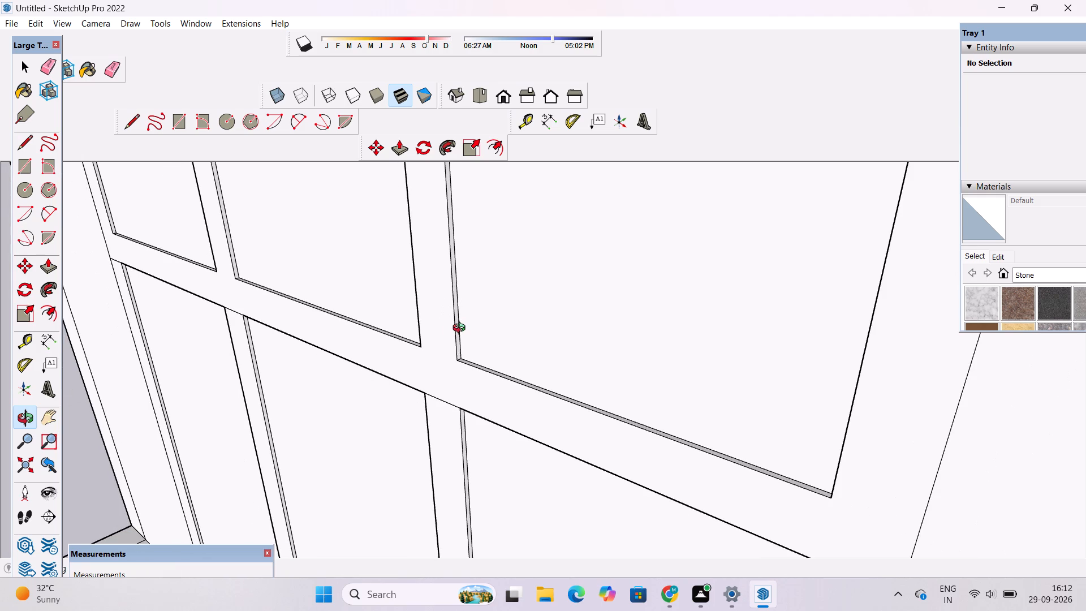
scroll(458, 333, "down", 1)
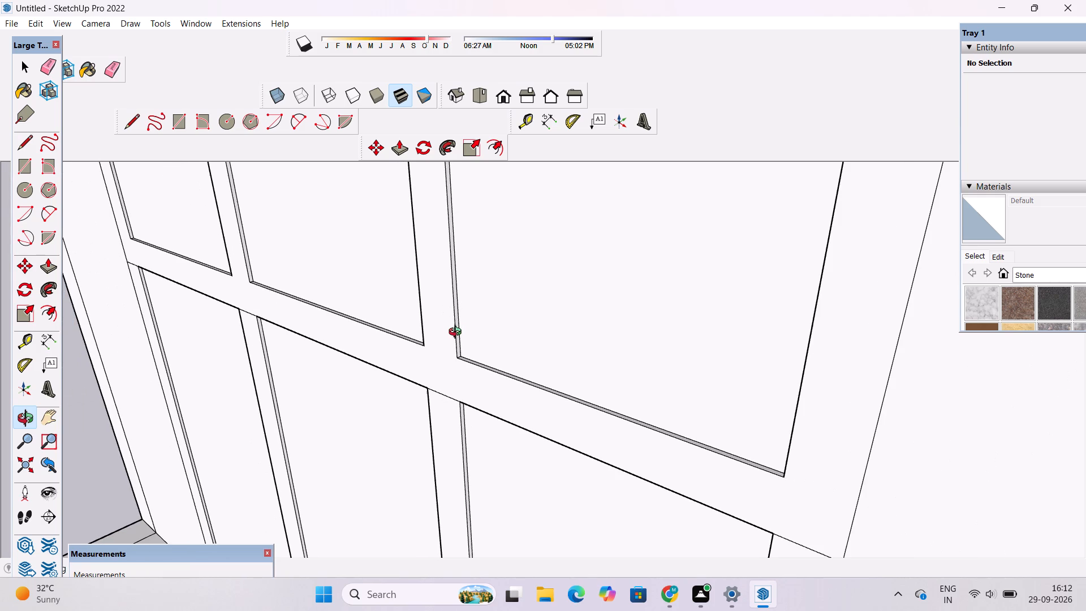
scroll(458, 333, "up", 2)
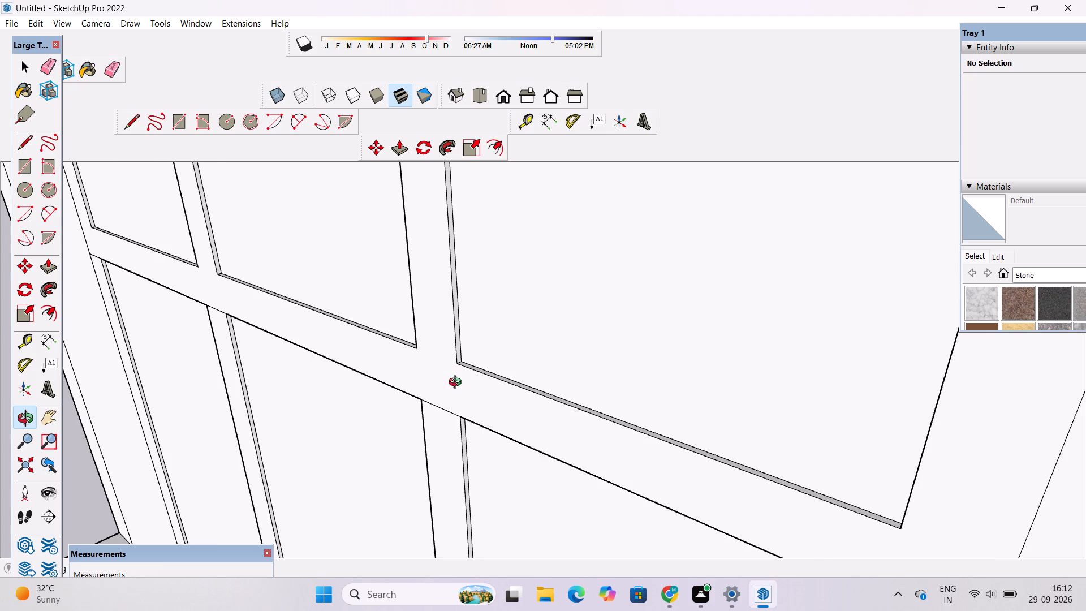
scroll(237, 283, "down", 5)
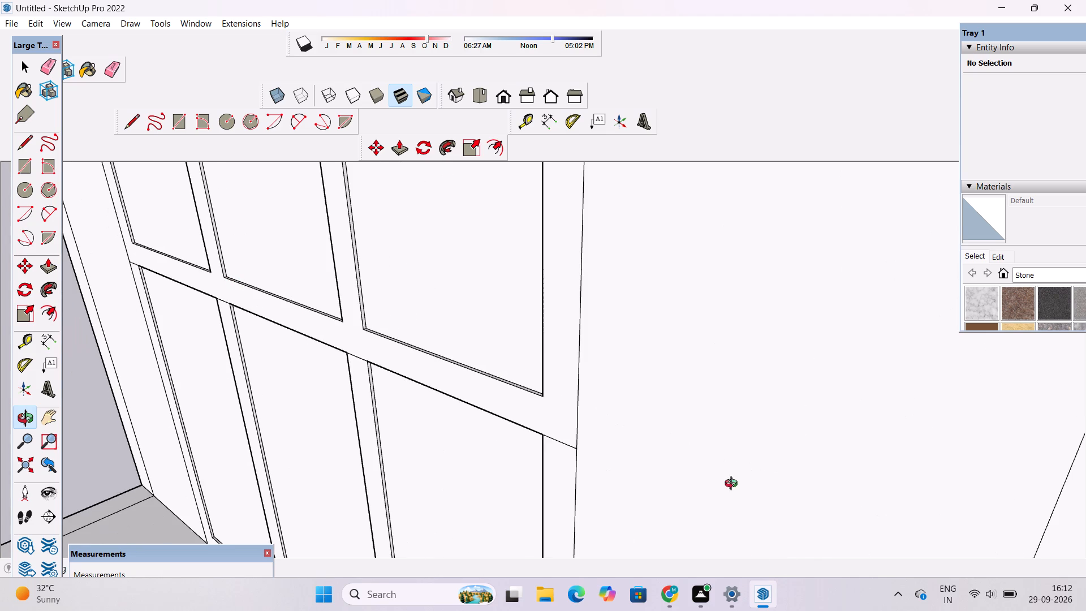
Open the Windows quick settings containing the Wi-Fi controls.
left_click(972, 592)
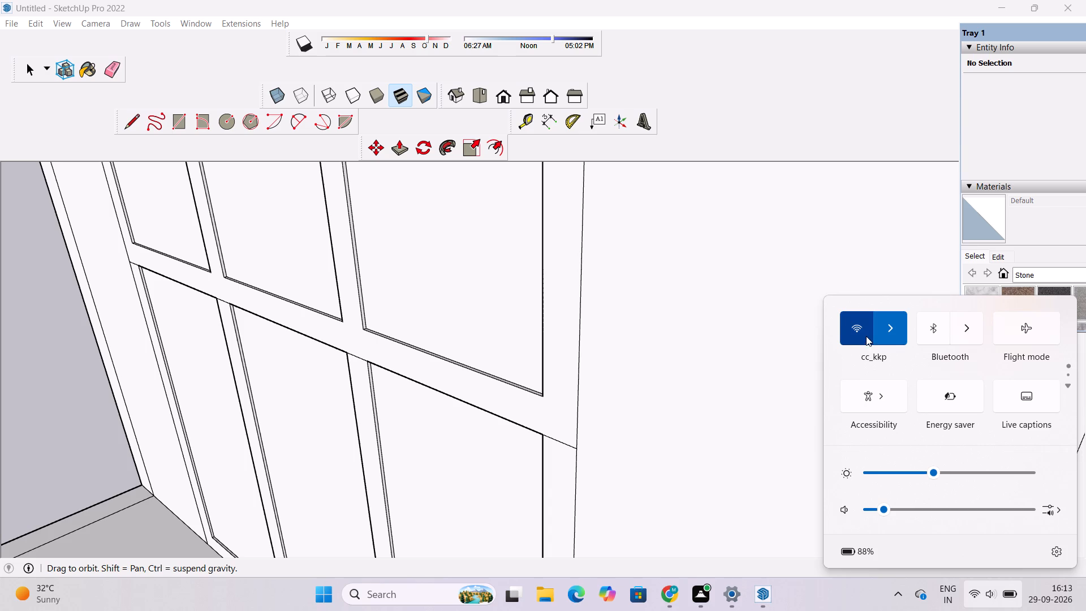
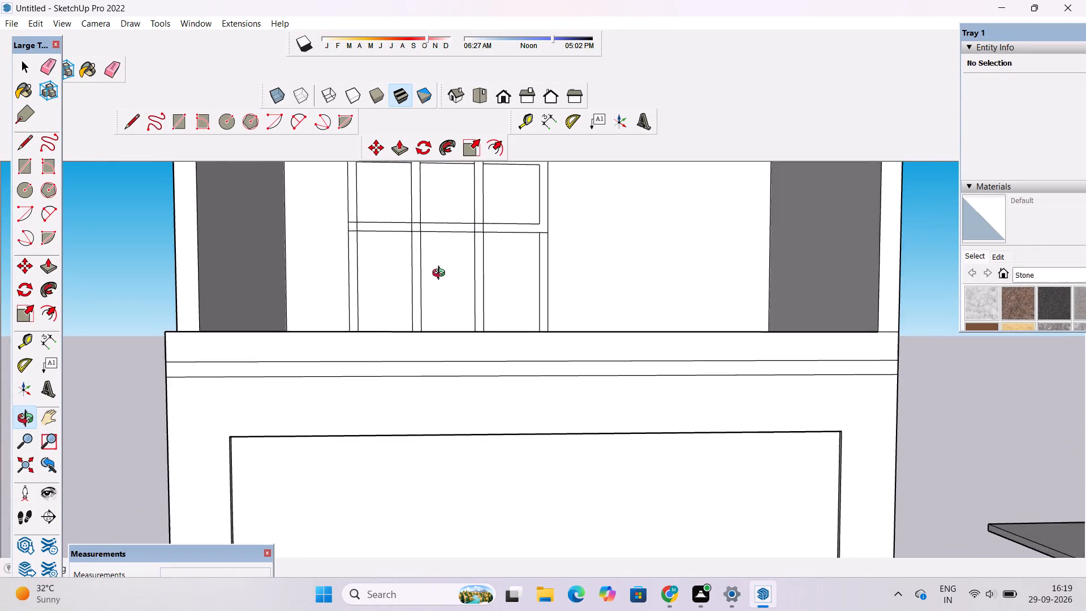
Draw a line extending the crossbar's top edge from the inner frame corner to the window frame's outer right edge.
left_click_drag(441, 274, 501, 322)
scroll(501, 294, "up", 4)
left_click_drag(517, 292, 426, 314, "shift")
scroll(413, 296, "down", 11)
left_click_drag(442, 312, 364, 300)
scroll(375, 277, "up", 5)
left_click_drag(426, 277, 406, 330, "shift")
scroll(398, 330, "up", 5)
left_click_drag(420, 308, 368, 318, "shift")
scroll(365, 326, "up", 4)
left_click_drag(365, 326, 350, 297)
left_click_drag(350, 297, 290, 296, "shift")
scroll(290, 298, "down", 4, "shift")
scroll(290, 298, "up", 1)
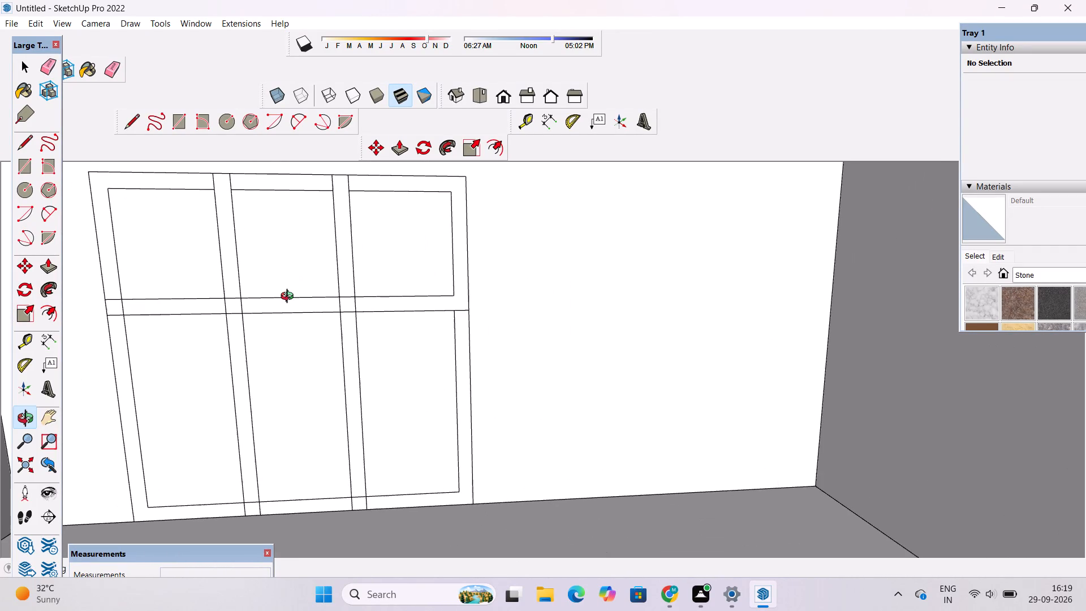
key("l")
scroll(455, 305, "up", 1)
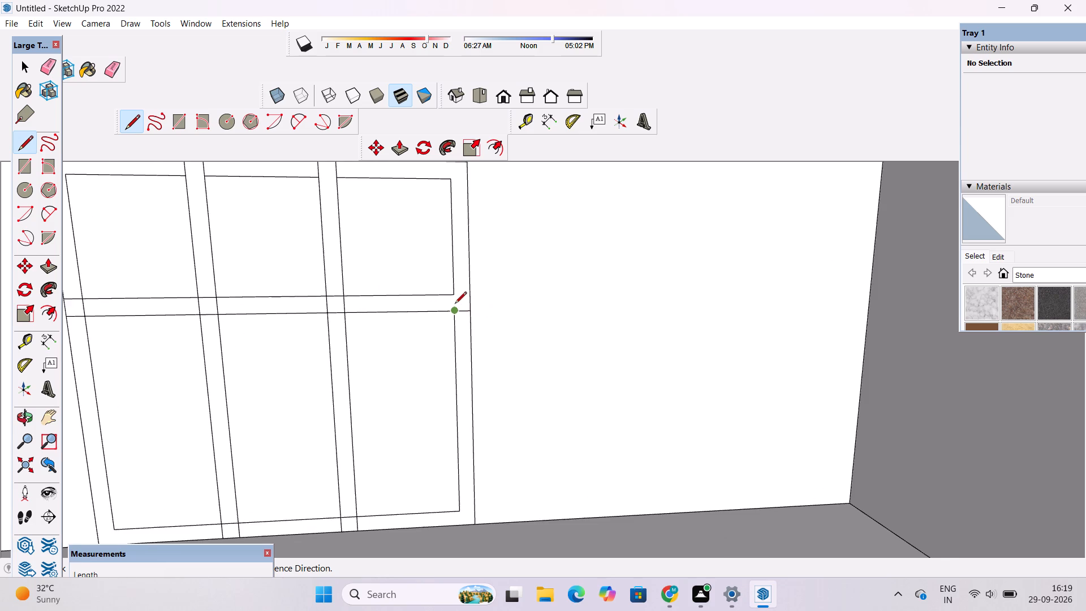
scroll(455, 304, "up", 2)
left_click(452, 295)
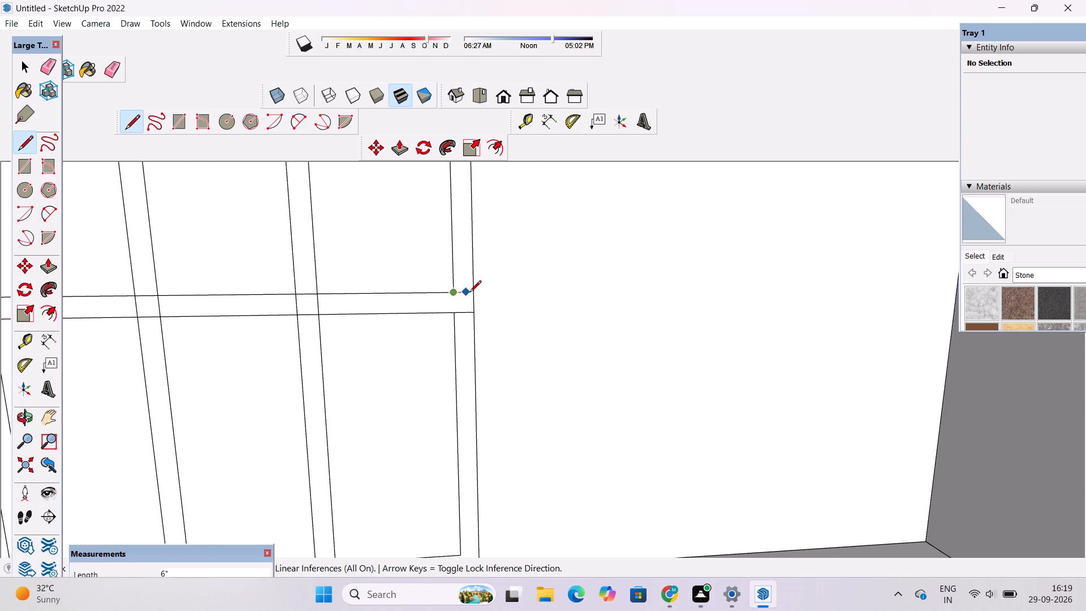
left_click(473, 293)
Erase the overlapping line segments where the crossbar's top edge meets the window frame's left stile.
scroll(508, 293, "down", 12)
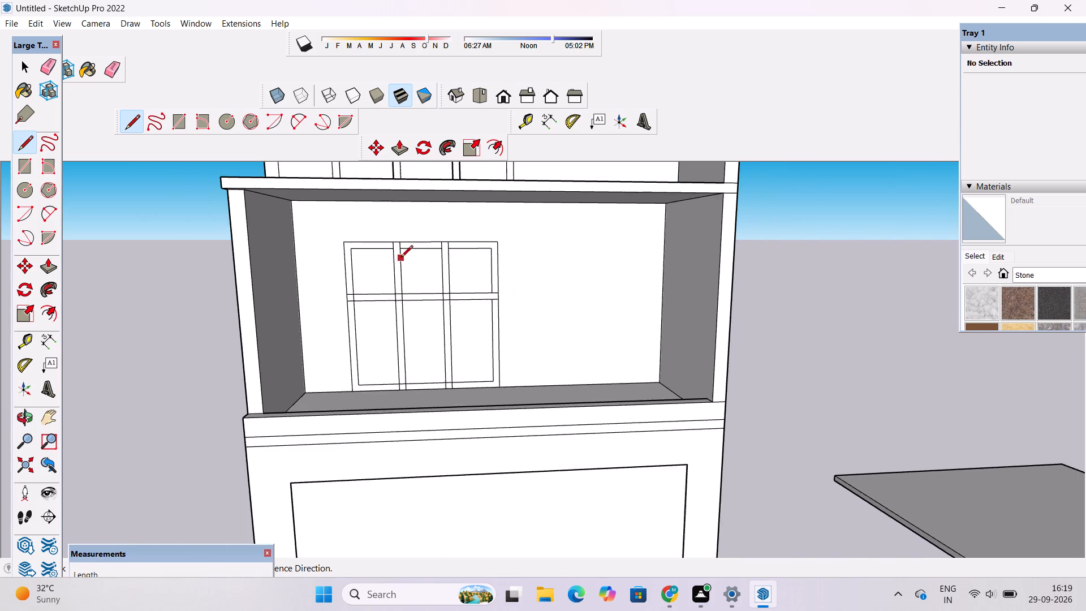
scroll(401, 258, "up", 4)
key("space")
key("e")
scroll(412, 296, "up", 4)
scroll(299, 316, "up", 3)
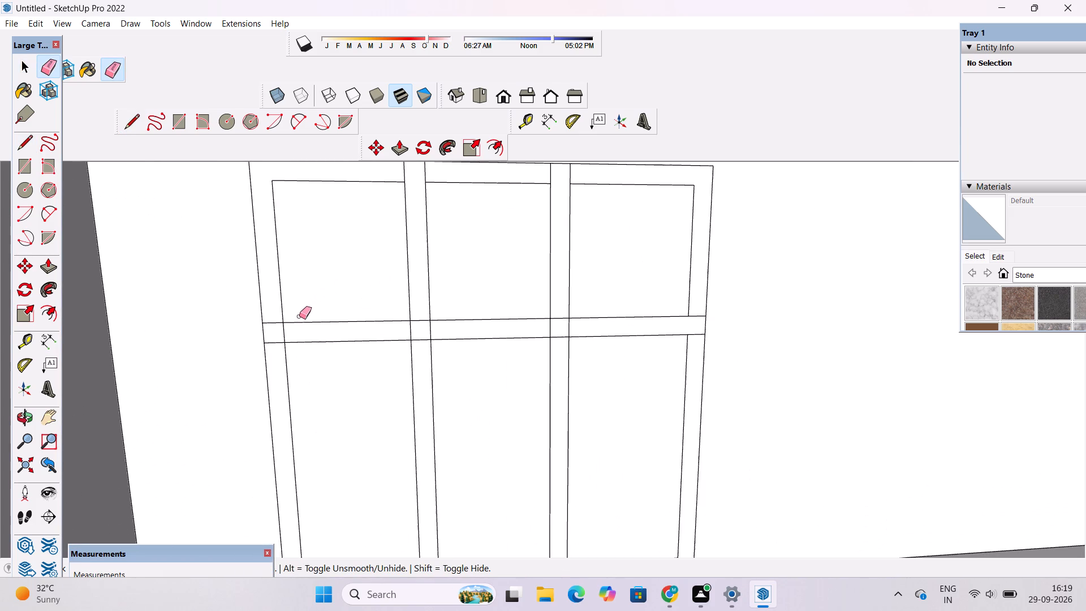
scroll(299, 316, "up", 1)
left_click_drag(269, 311, 265, 331)
left_click_drag(286, 331, 269, 333)
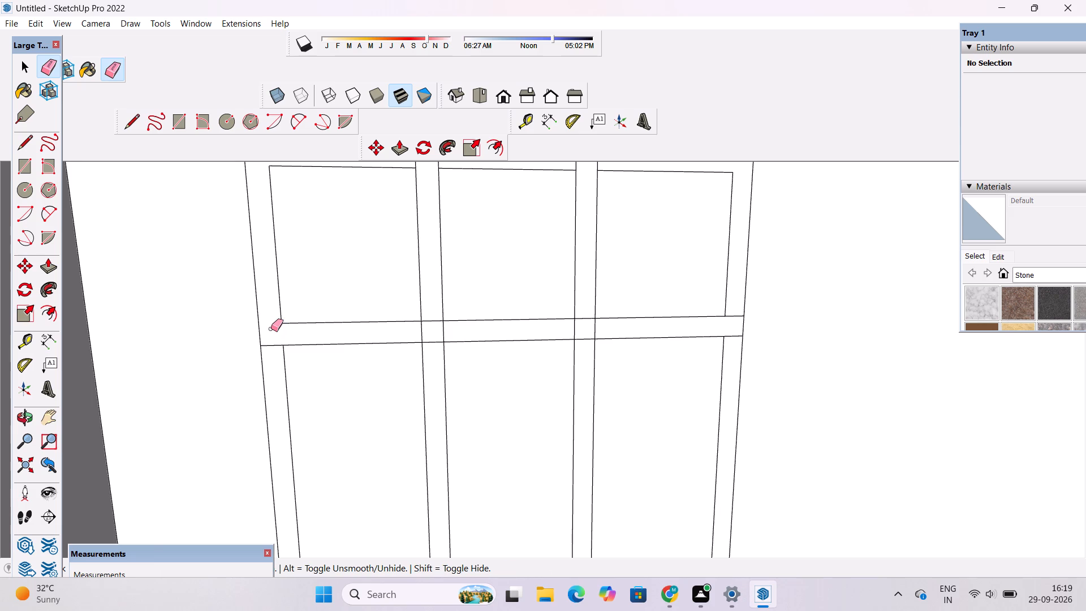
Erase the crossbar's top segment and the left mullion's left line where the two bars cross.
scroll(265, 311, "down", 8)
scroll(338, 308, "up", 8)
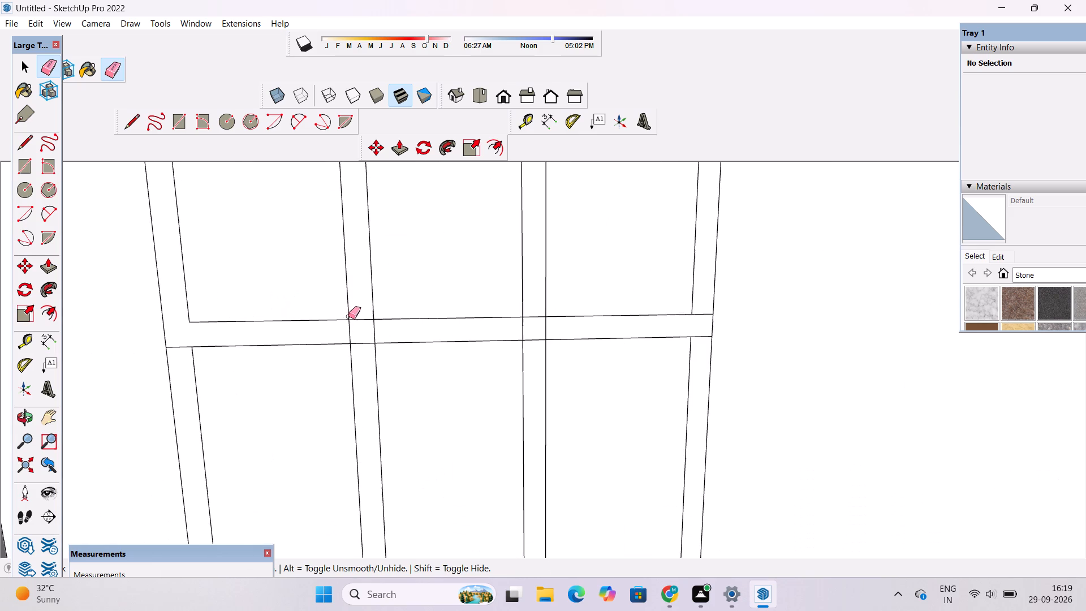
left_click_drag(357, 313, 346, 331)
scroll(368, 320, "down", 5)
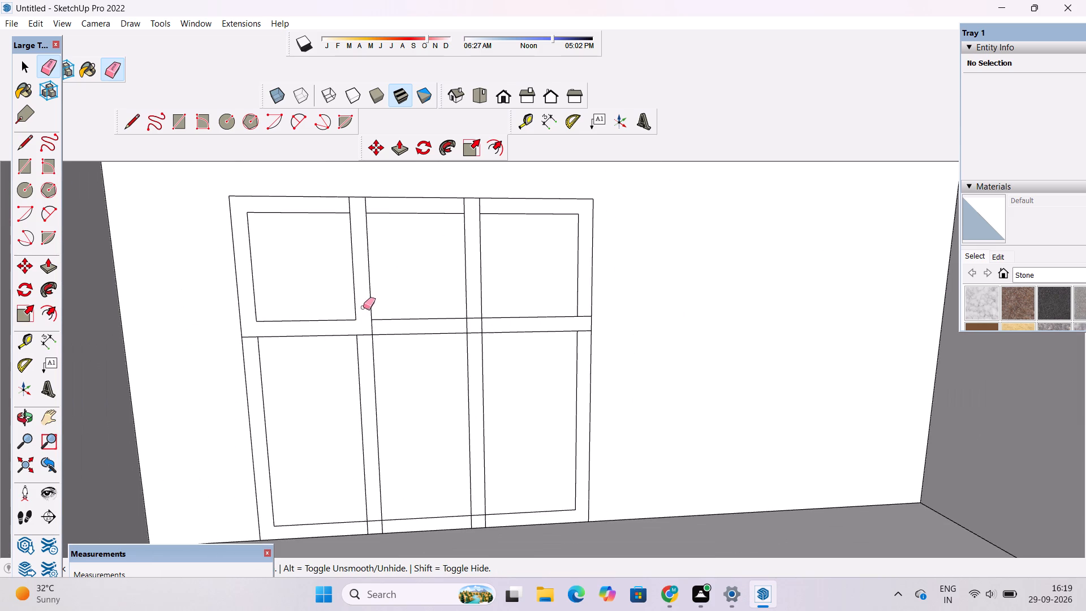
Erase both lines of the left mullion where they cut across the window frame's top rail.
scroll(351, 227, "up", 4)
left_click(347, 195)
left_click(347, 195)
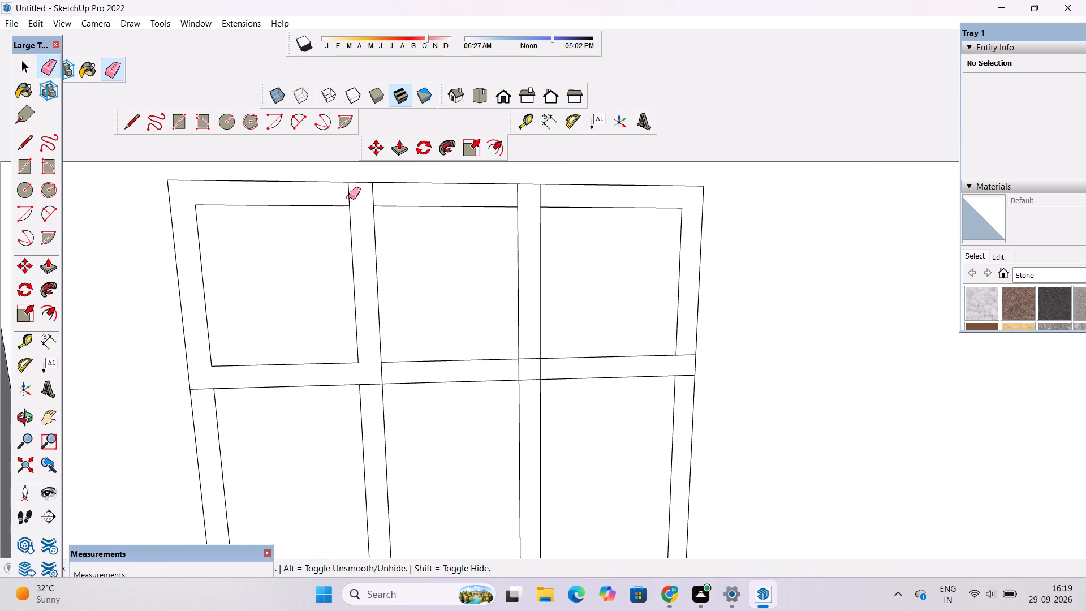
scroll(357, 196, "up", 5)
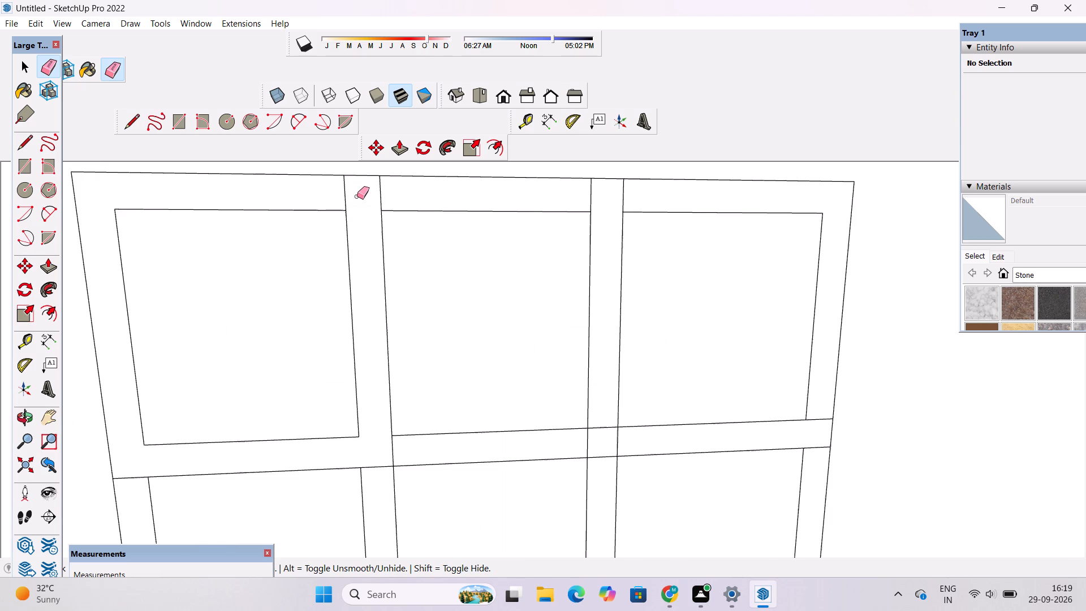
left_click_drag(357, 196, 334, 199)
scroll(292, 204, "down", 6)
scroll(271, 216, "up", 1)
scroll(268, 216, "down", 5)
scroll(287, 292, "up", 1)
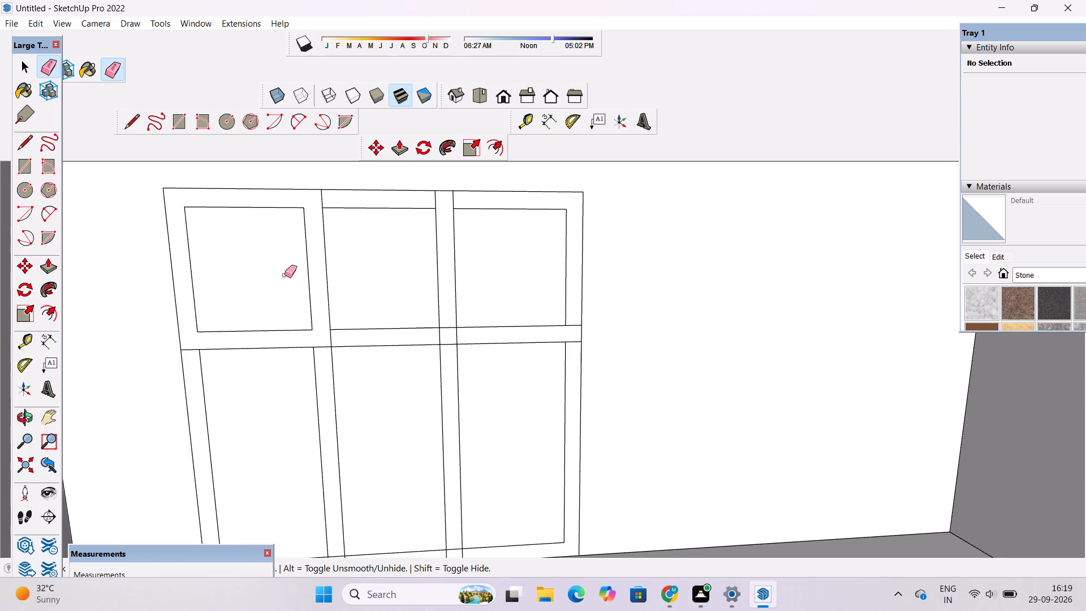
scroll(285, 275, "down", 6)
scroll(320, 277, "up", 3)
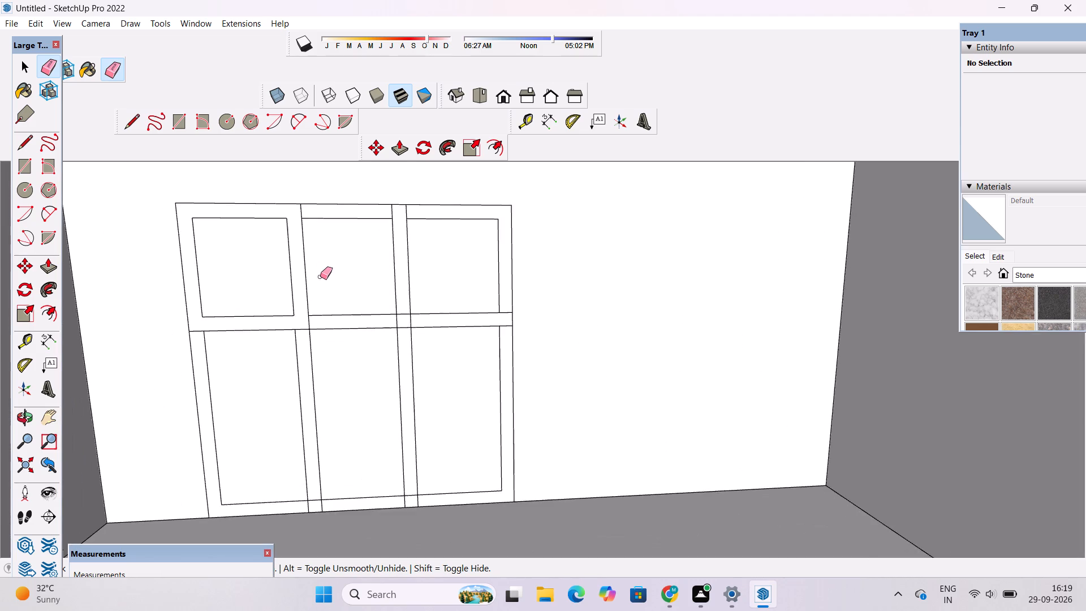
scroll(320, 277, "up", 1)
scroll(304, 233, "up", 4)
left_click_drag(305, 193, 290, 203)
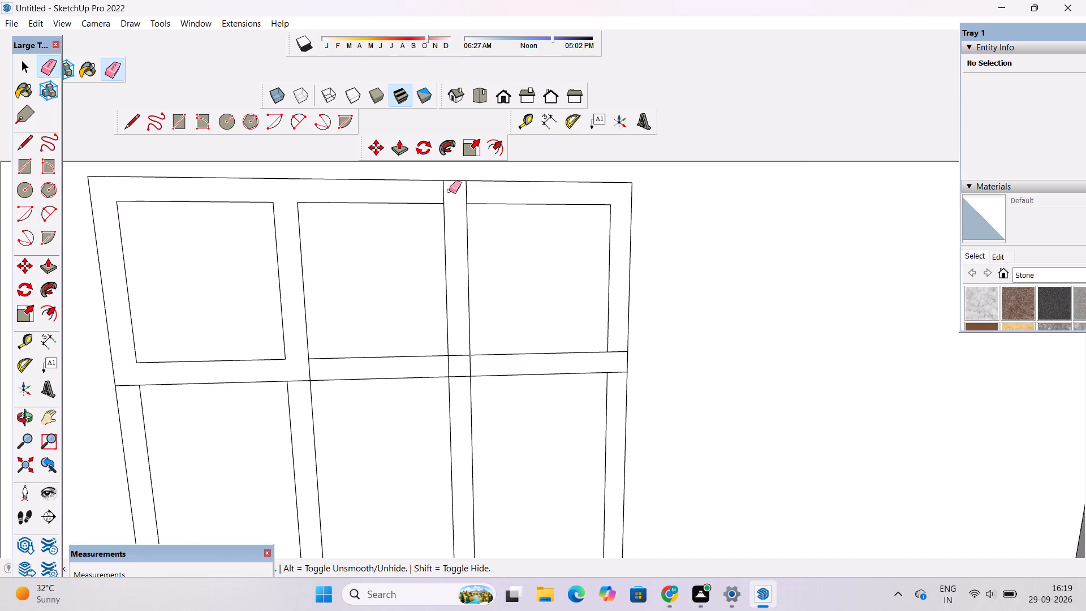
Erase both lines of the right mullion where they cut across the window frame's top rail.
left_click_drag(454, 190, 434, 196)
scroll(354, 214, "down", 5)
scroll(366, 279, "up", 4)
scroll(368, 277, "down", 3)
scroll(415, 196, "up", 4)
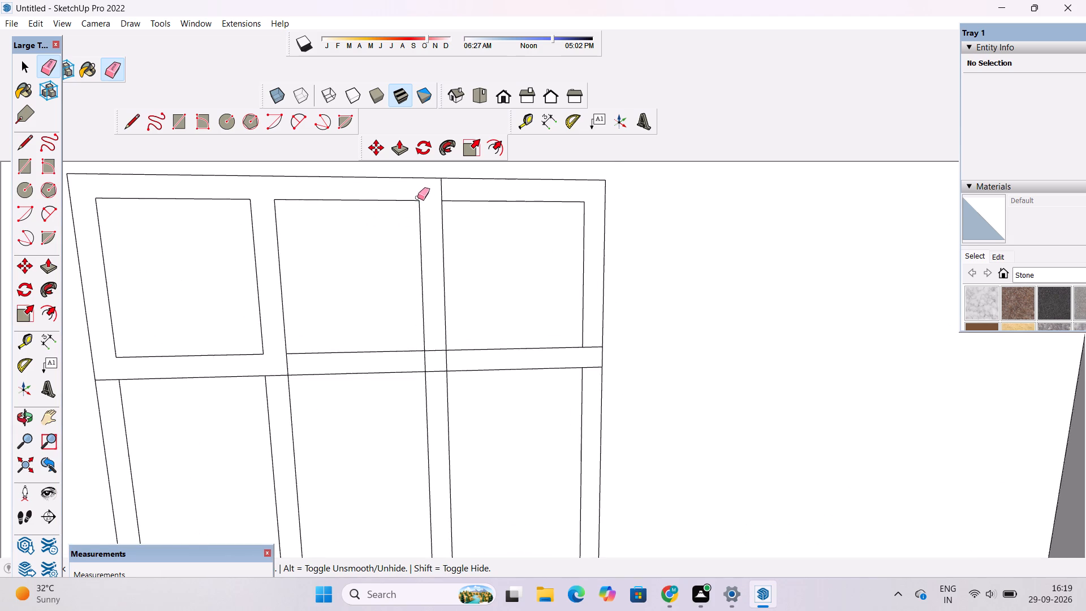
scroll(417, 197, "up", 2)
left_click_drag(456, 186, 441, 192)
Erase the right mullion's overlaps at the crossbar and the left mullion's leftover line inside it.
scroll(407, 200, "down", 5)
scroll(453, 347, "up", 4)
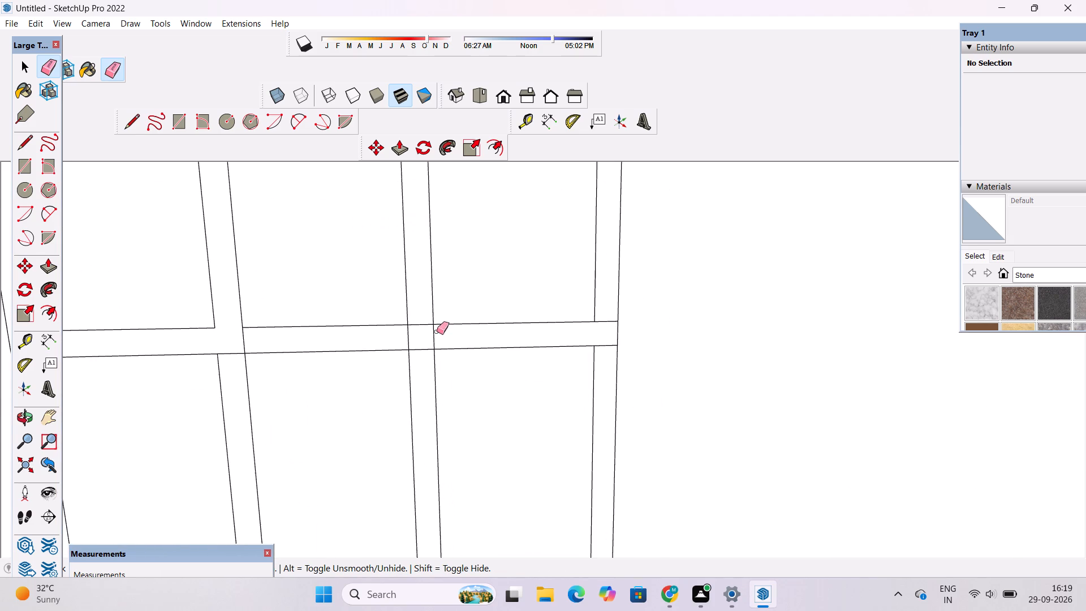
left_click_drag(412, 316, 413, 337)
left_click_drag(443, 335, 394, 341)
scroll(408, 326, "down", 3)
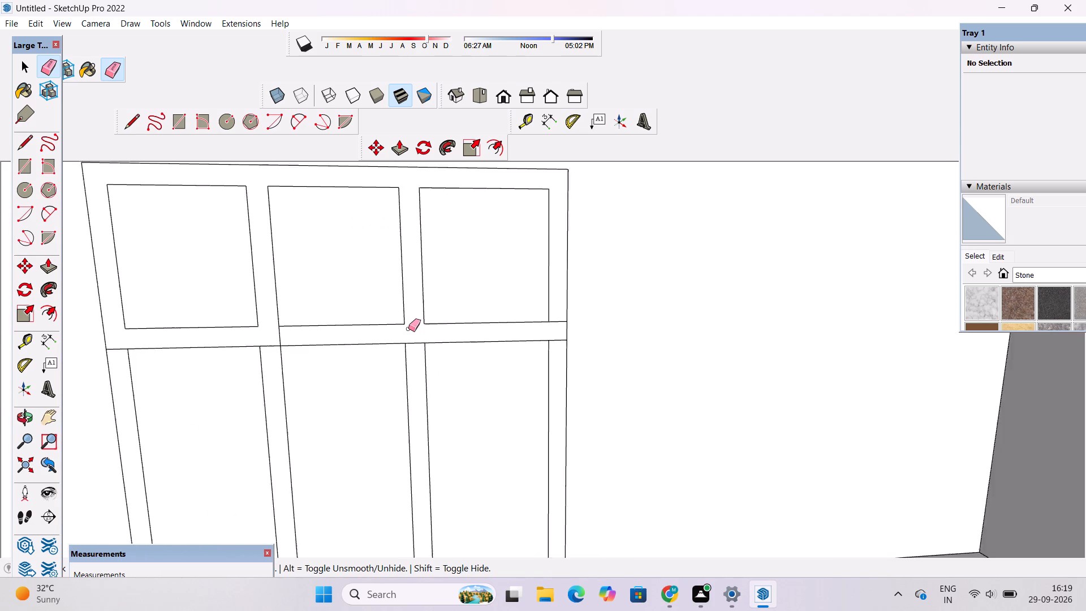
scroll(408, 329, "down", 2)
scroll(306, 343, "up", 3)
left_click_drag(288, 337, 270, 338)
scroll(273, 333, "down", 3)
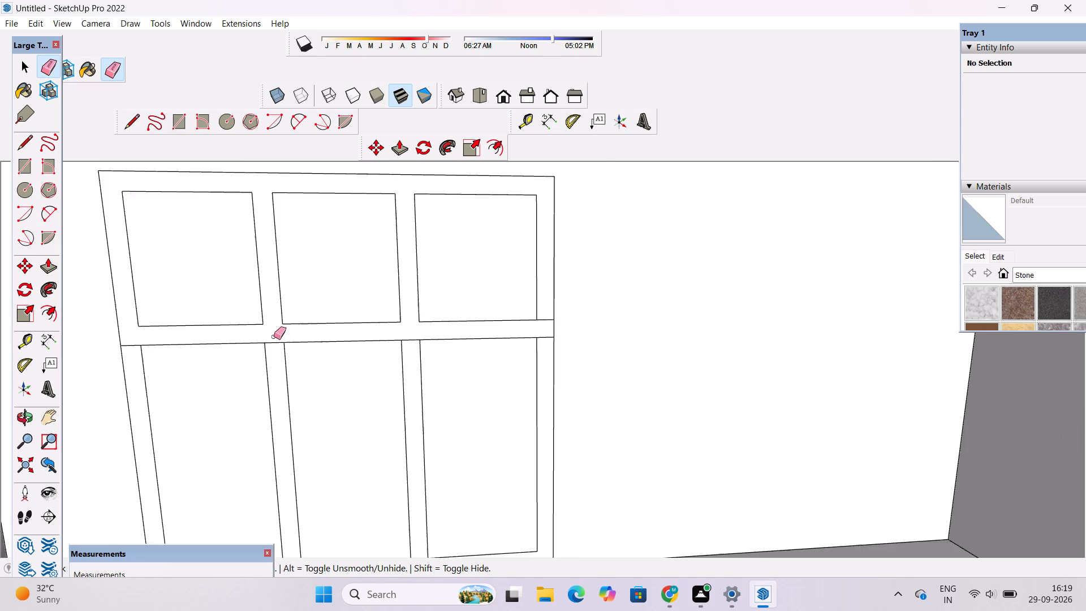
scroll(274, 337, "down", 2)
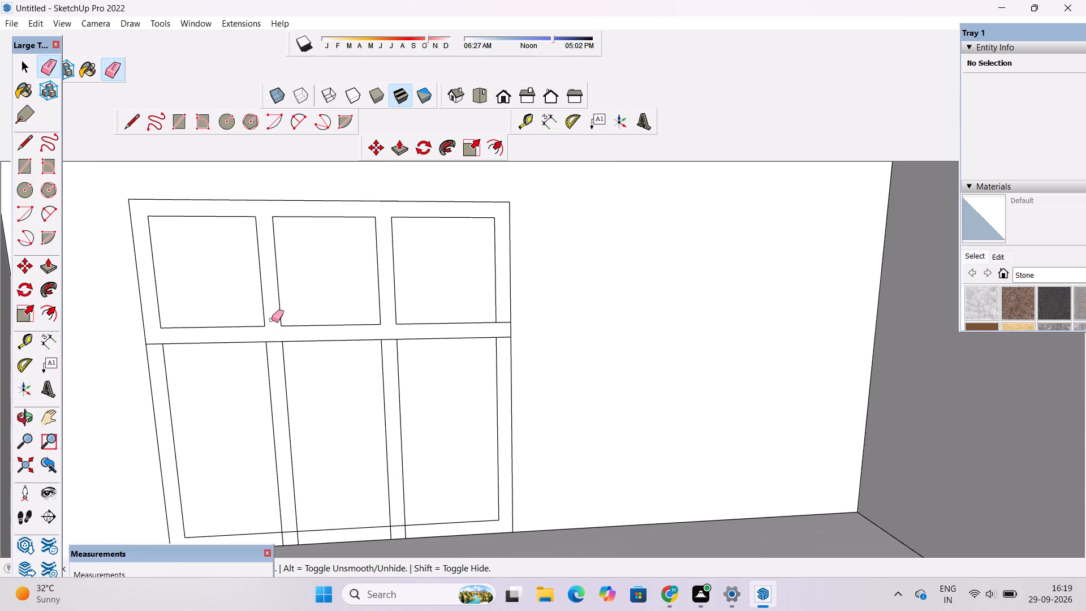
Erase the crossbar's bottom edge segments across both stiles and mullions, plus its top segment across the right stile.
scroll(271, 320, "down", 5)
scroll(213, 377, "up", 11)
left_click_drag(182, 281, 182, 292)
left_click_drag(392, 274, 390, 294)
left_click_drag(584, 274, 585, 282)
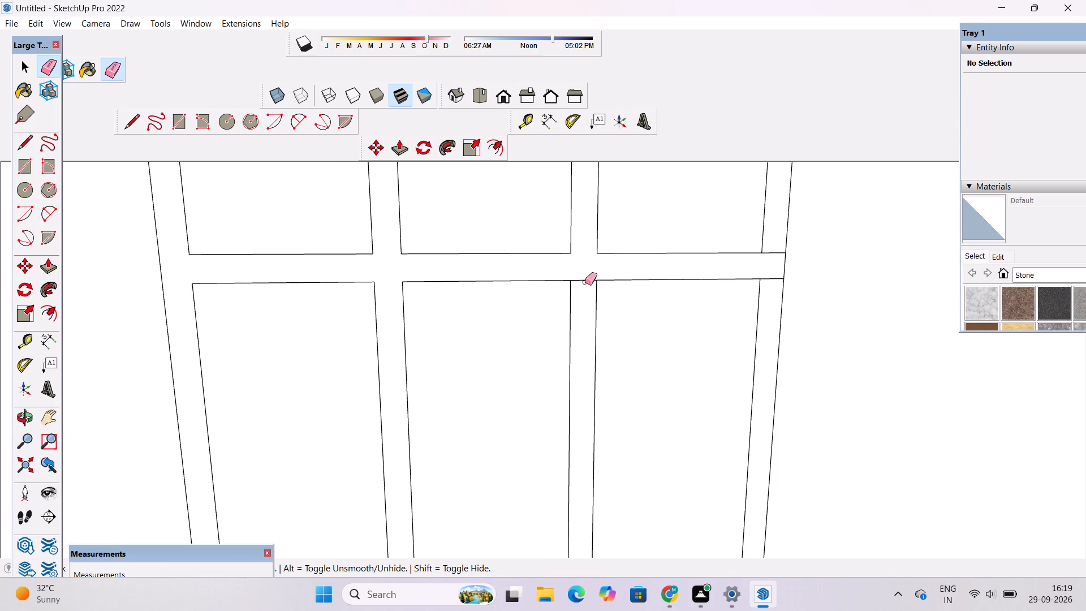
left_click_drag(585, 282, 585, 288)
left_click_drag(771, 270, 771, 284)
left_click_drag(772, 239, 773, 261)
Erase the bottom rail's segment across the left mullion and the mullion's left line within the rail.
scroll(591, 227, "down", 19)
scroll(549, 333, "up", 15)
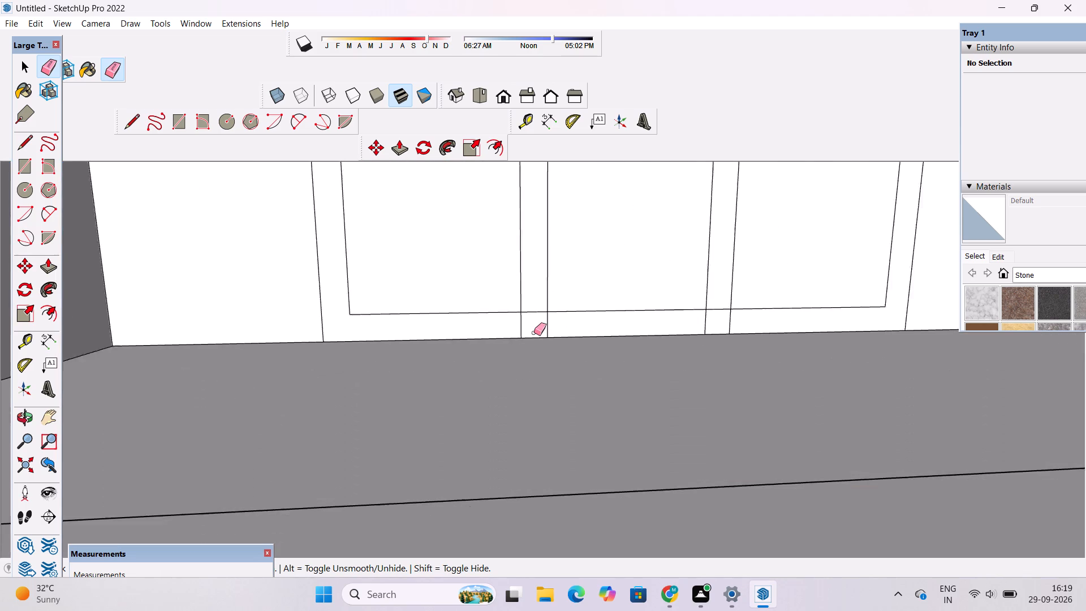
scroll(534, 333, "up", 8)
left_click_drag(523, 286, 525, 307)
scroll(482, 320, "down", 10)
scroll(460, 308, "up", 6)
left_click_drag(429, 326, 403, 345)
scroll(399, 337, "down", 5)
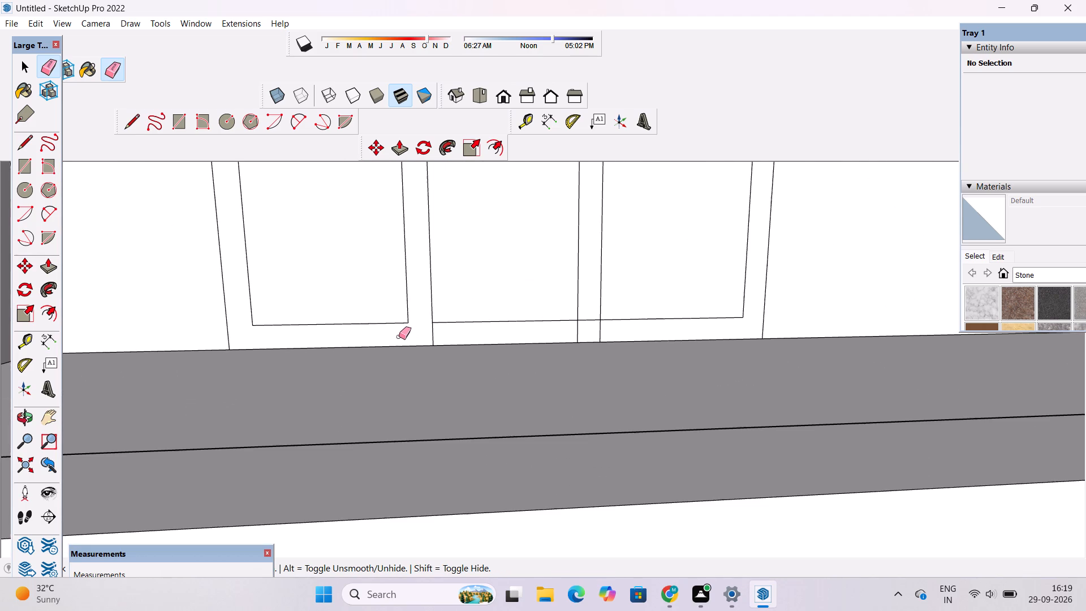
Erase the right mullion's overlaps at the bottom rail and the left mullion's remaining line there.
left_click_drag(585, 315, 585, 323)
left_click_drag(585, 328, 579, 333)
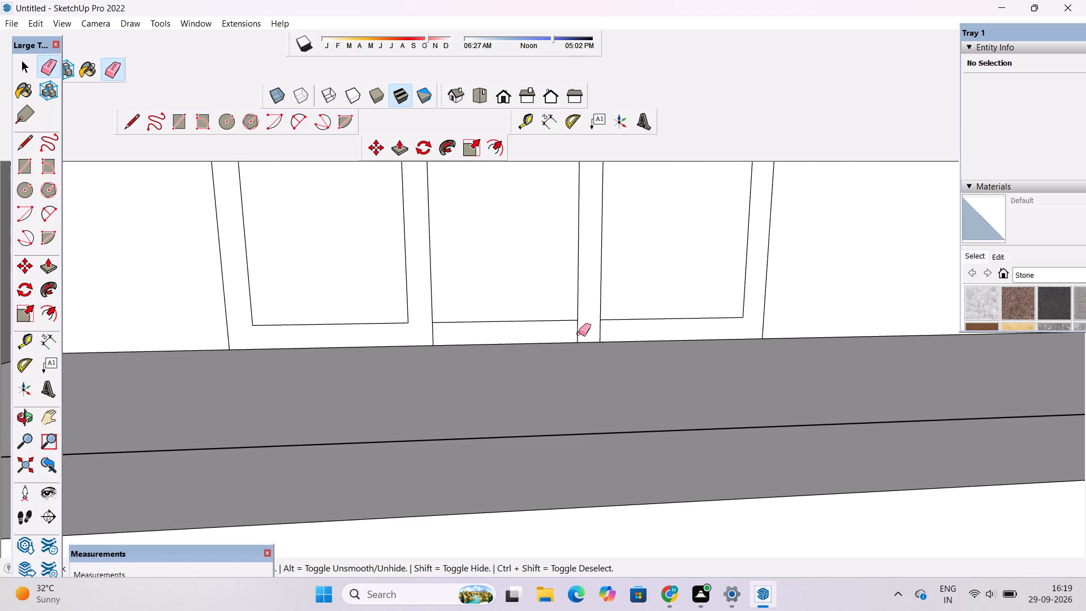
left_click_drag(579, 333, 569, 336)
left_click_drag(608, 333, 581, 339)
scroll(395, 333, "down", 7)
scroll(399, 337, "up", 9)
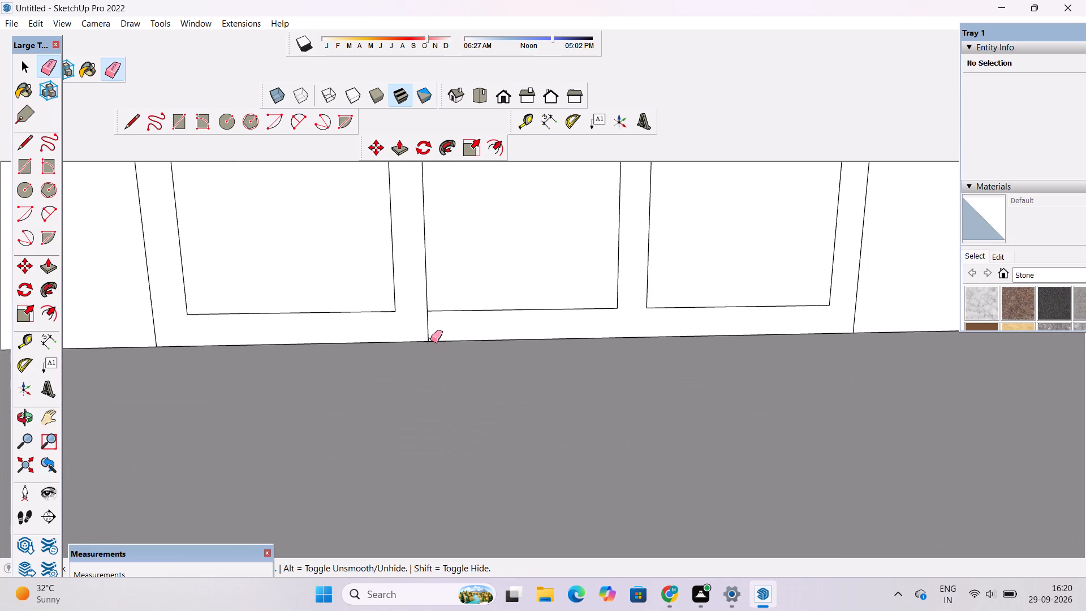
scroll(382, 333, "down", 3)
scroll(397, 333, "up", 2)
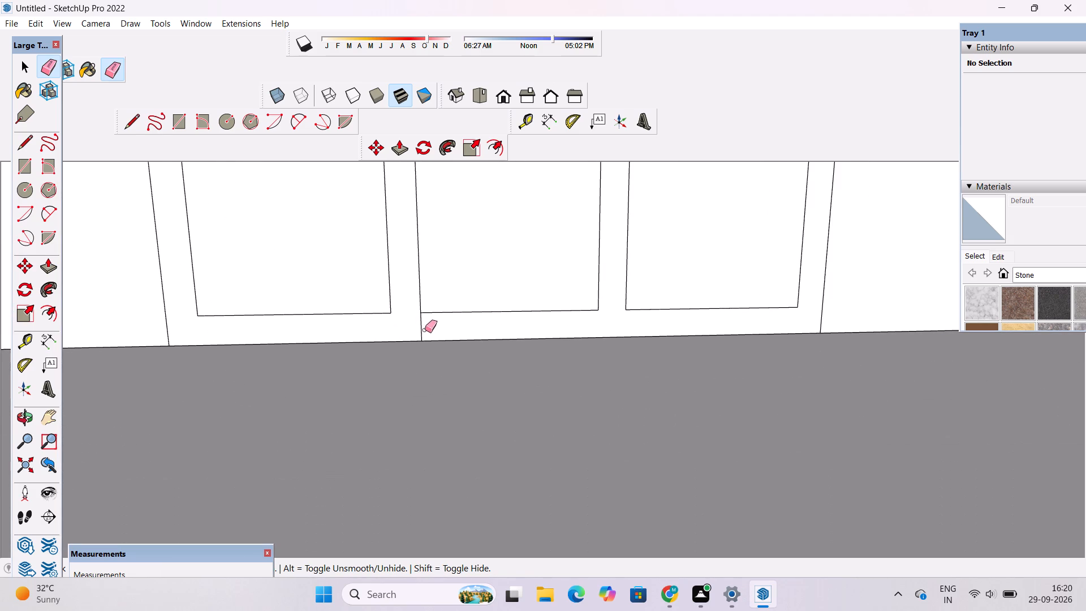
left_click_drag(433, 333, 409, 335)
left_click(424, 326)
Examine the six-pane window outline and its recessed wall from several angles and distances.
key("o")
scroll(422, 327, "down", 5)
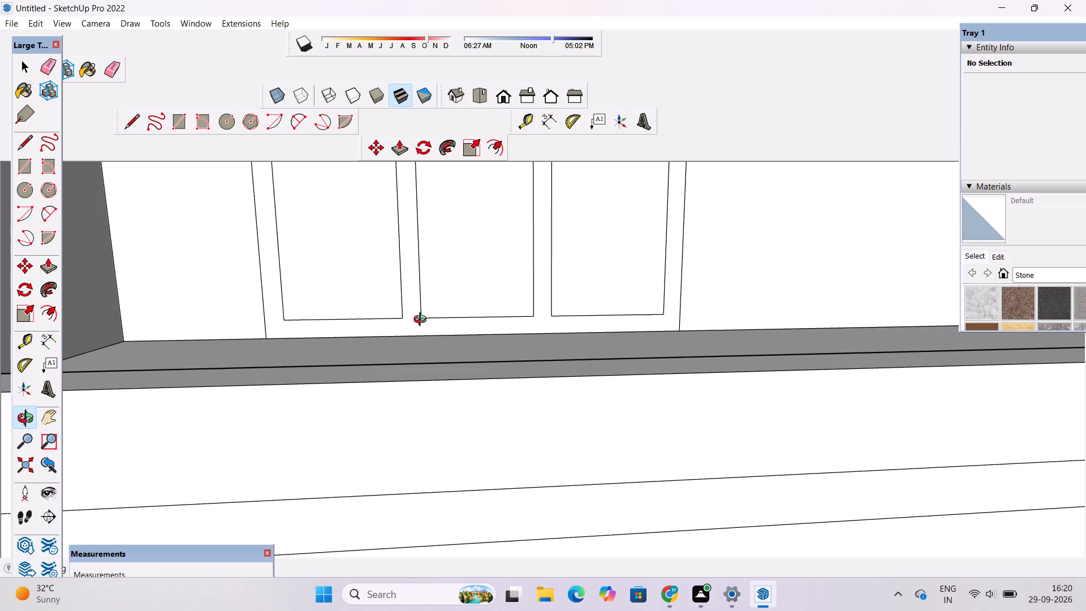
scroll(426, 312, "down", 1)
left_click_drag(434, 307, 434, 319, "shift")
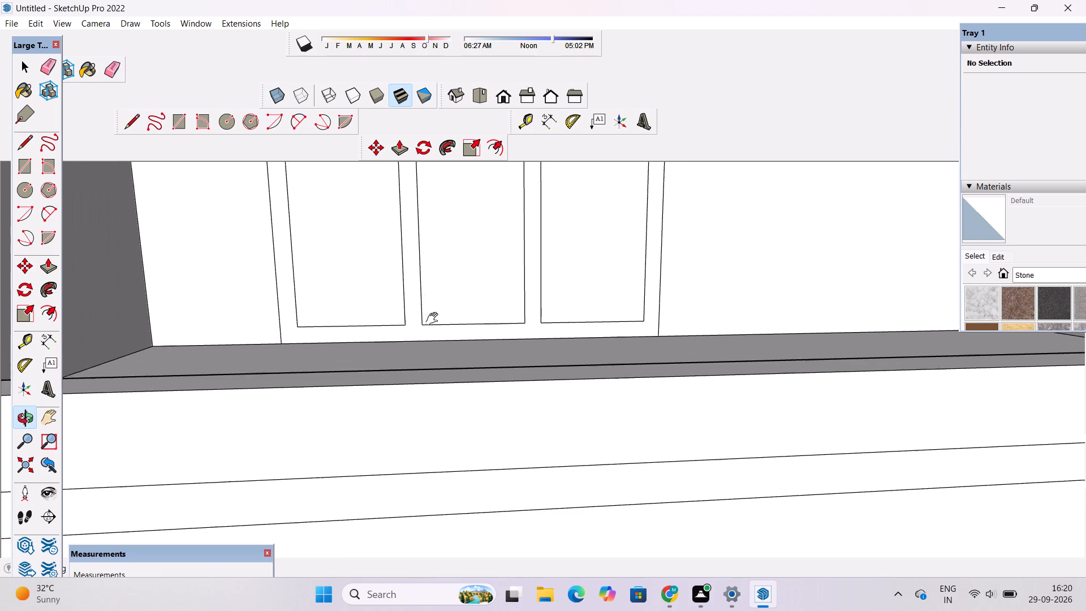
left_click_drag(434, 319, 439, 339, "shift")
scroll(439, 329, "down", 6)
left_click_drag(459, 326, 473, 356, "shift")
scroll(476, 352, "down", 4)
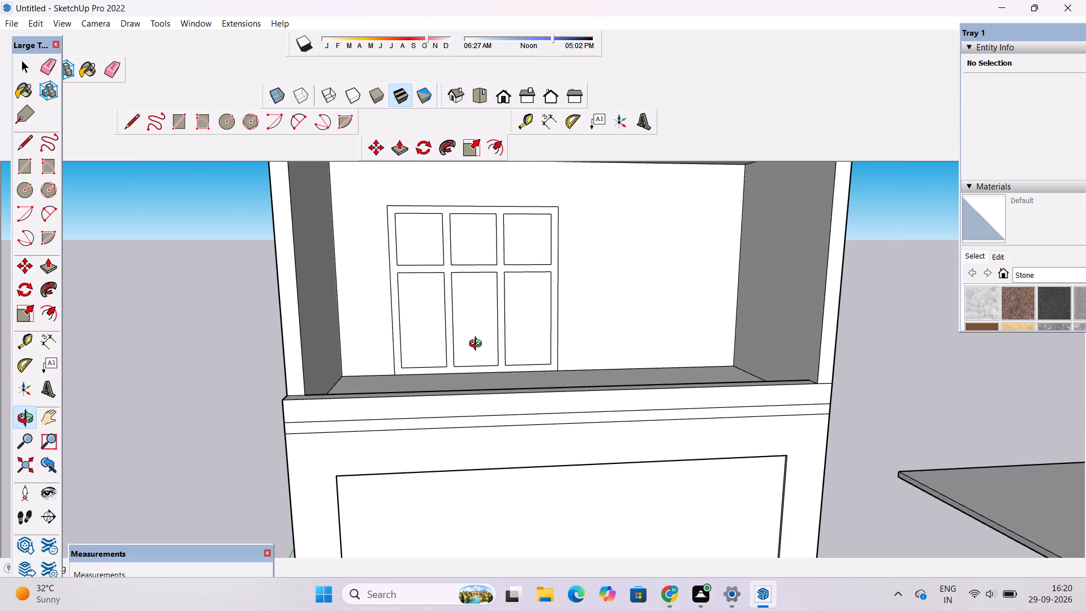
scroll(479, 339, "up", 4)
left_click_drag(516, 309, 500, 329, "shift")
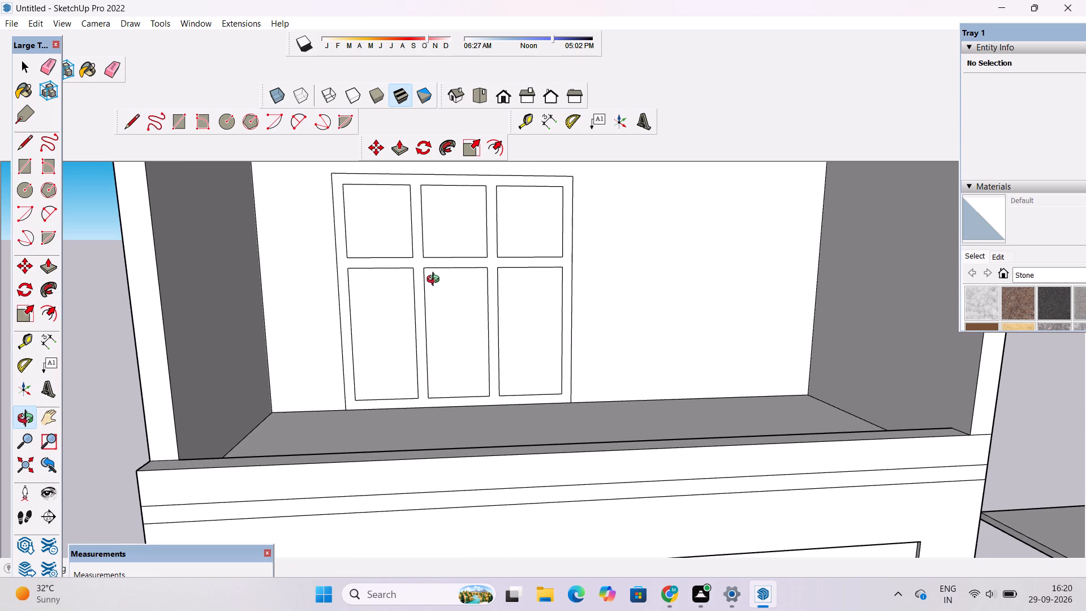
left_click_drag(446, 249, 481, 263, "shift")
scroll(481, 263, "down", 1)
left_click_drag(477, 283, 501, 324)
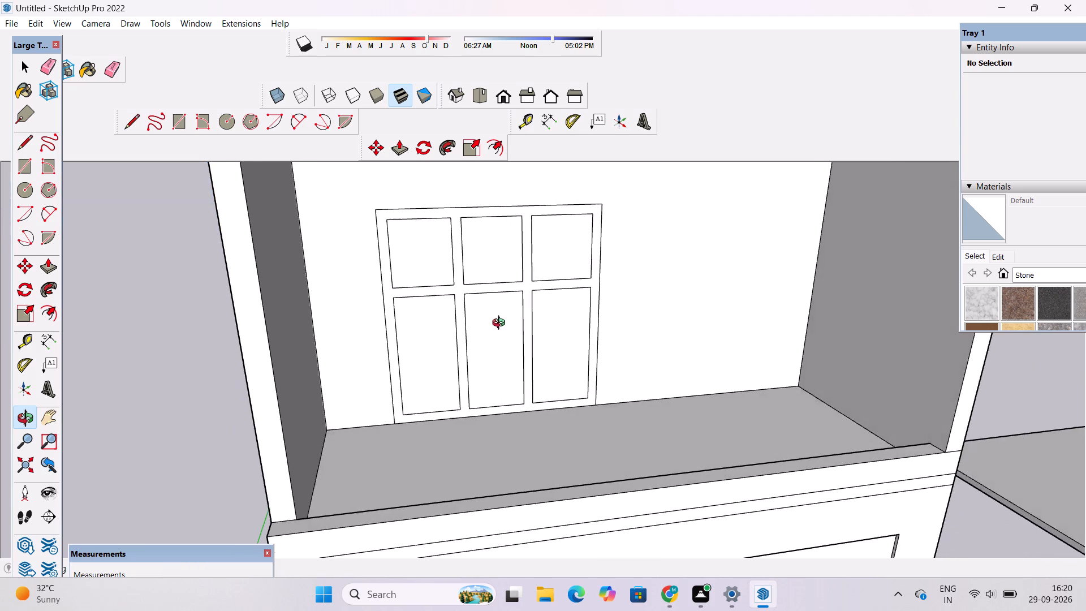
left_click_drag(501, 324, 502, 324)
scroll(503, 334, "up", 3)
left_click_drag(416, 317, 518, 285)
scroll(506, 299, "down", 5)
left_click_drag(619, 310, 512, 356, "shift")
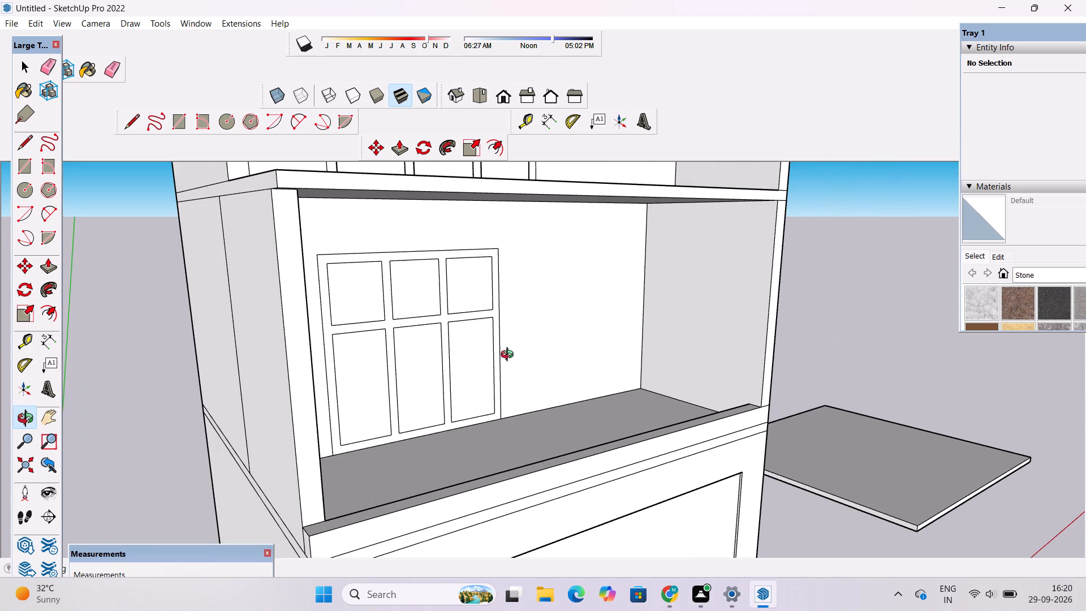
left_click_drag(509, 350, 392, 324)
scroll(380, 311, "up", 3)
scroll(425, 303, "up", 8)
left_click_drag(564, 275, 479, 302)
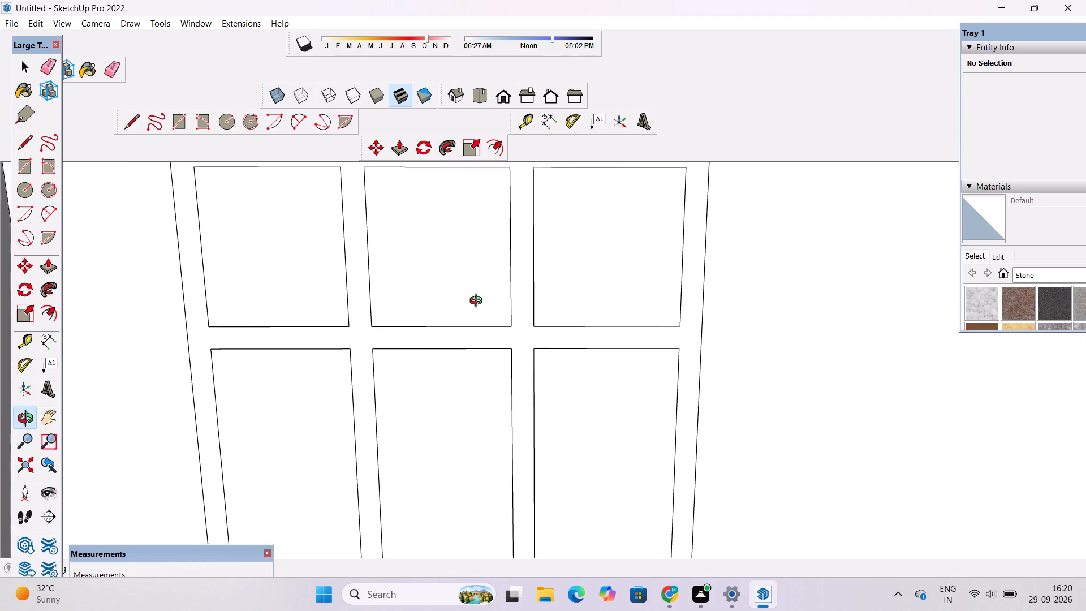
left_click_drag(479, 302, 457, 322)
scroll(456, 317, "down", 5)
left_click_drag(483, 283, 514, 335, "shift")
left_click_drag(443, 343, 495, 321)
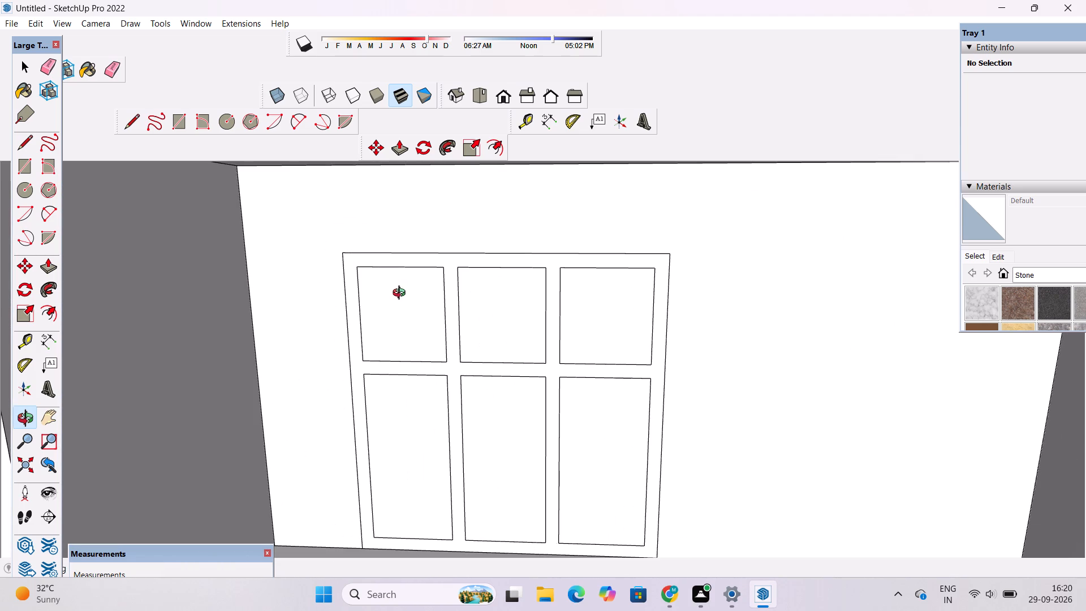
Push each of the three upper window panes inward 2" with Push/Pull.
left_click_drag(395, 292, 473, 305, "shift")
scroll(474, 305, "up", 2)
left_click_drag(474, 305, 433, 312, "shift")
left_click_drag(424, 312, 458, 311)
left_click(458, 311, "shift")
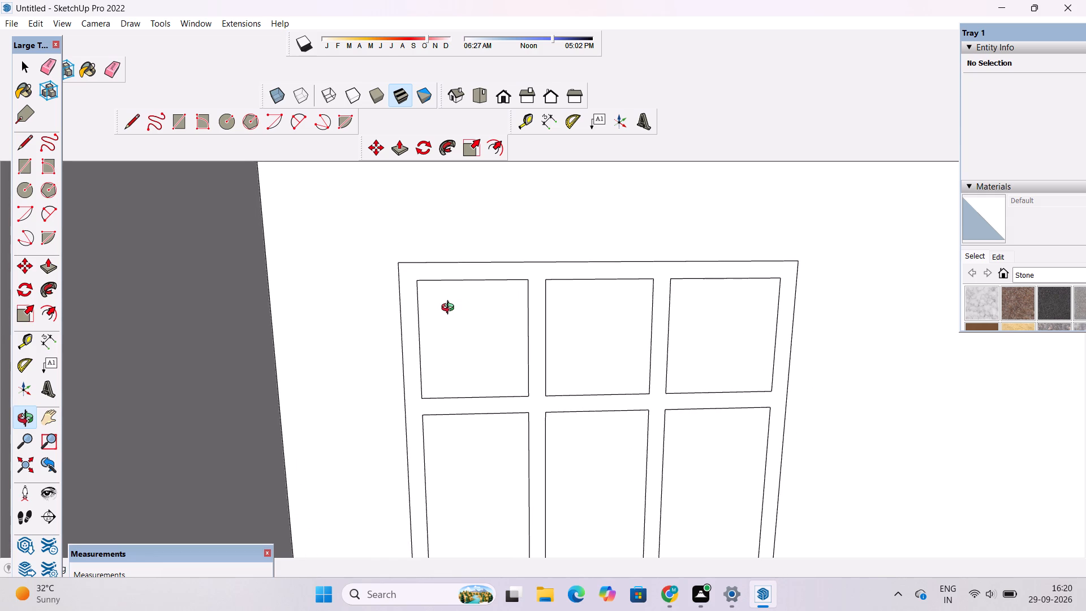
key("p")
left_click(455, 305)
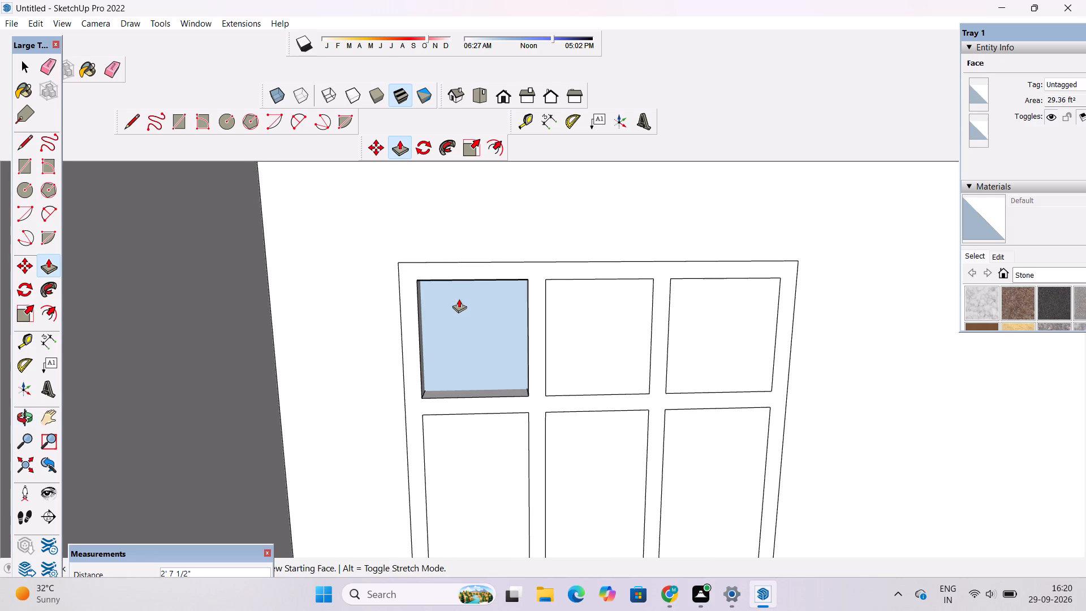
type("2\"")
key("Return")
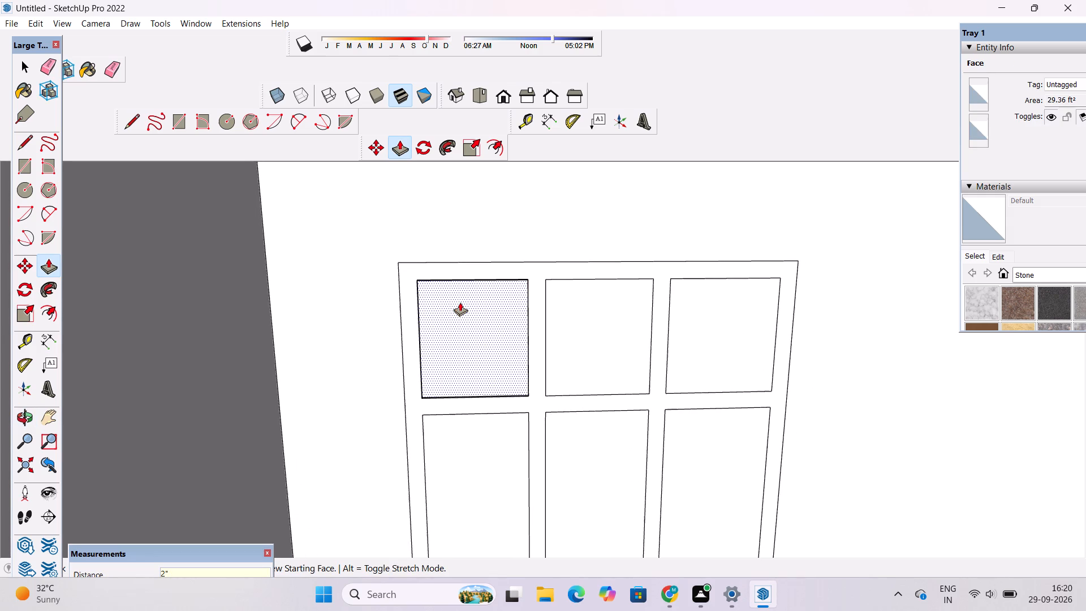
left_click(581, 338)
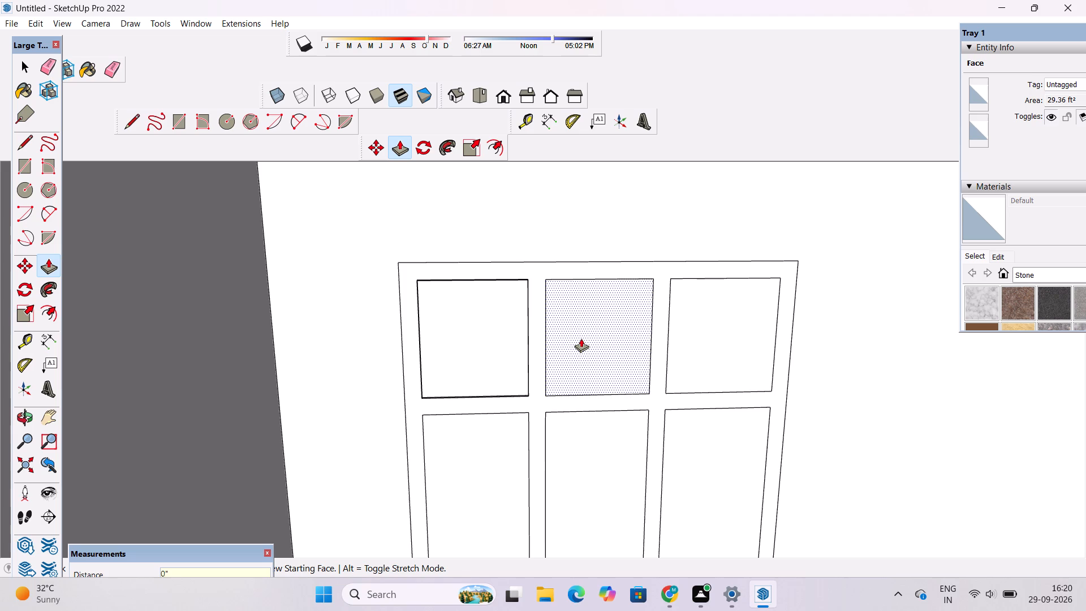
type("2\"")
key("Return")
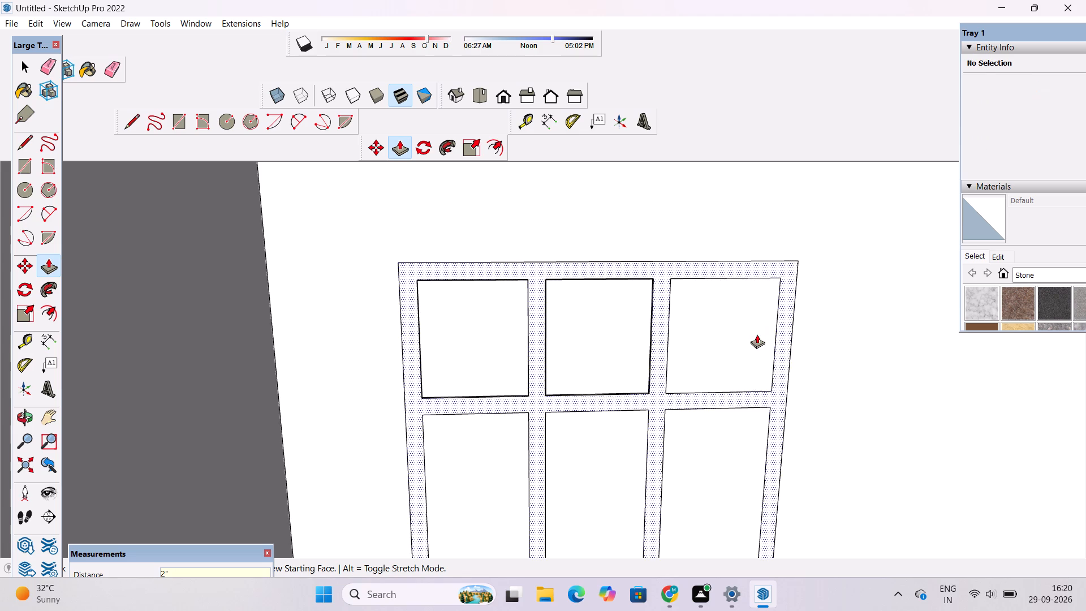
left_click(735, 333)
type("2\"")
key("Return")
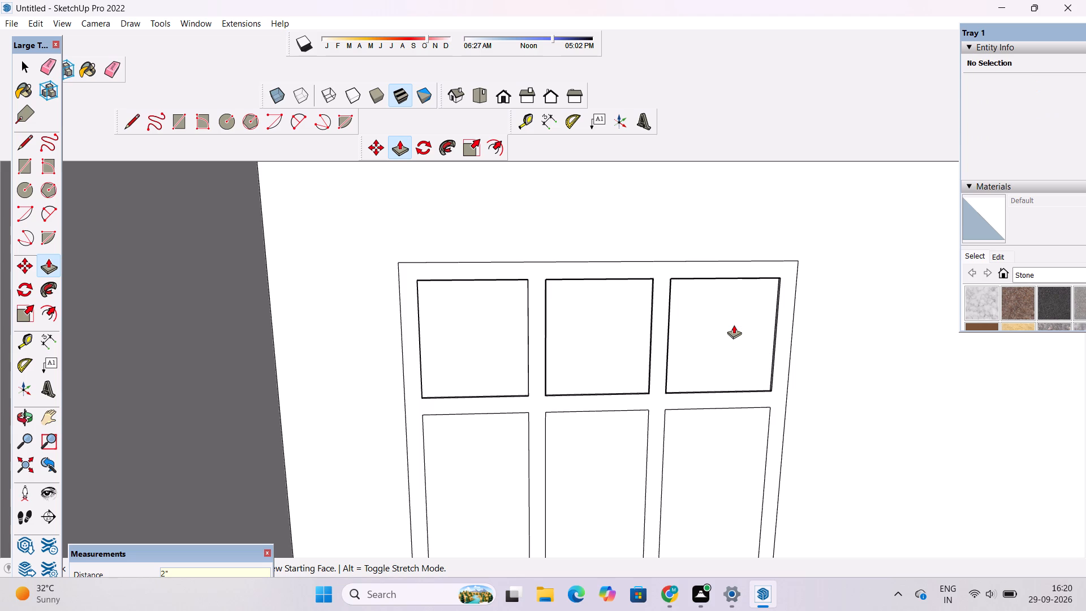
Push the lower-left pane inward 2" and recess the other two lower panes to match the upper panes' depth.
scroll(518, 291, "down", 5)
scroll(503, 407, "up", 4)
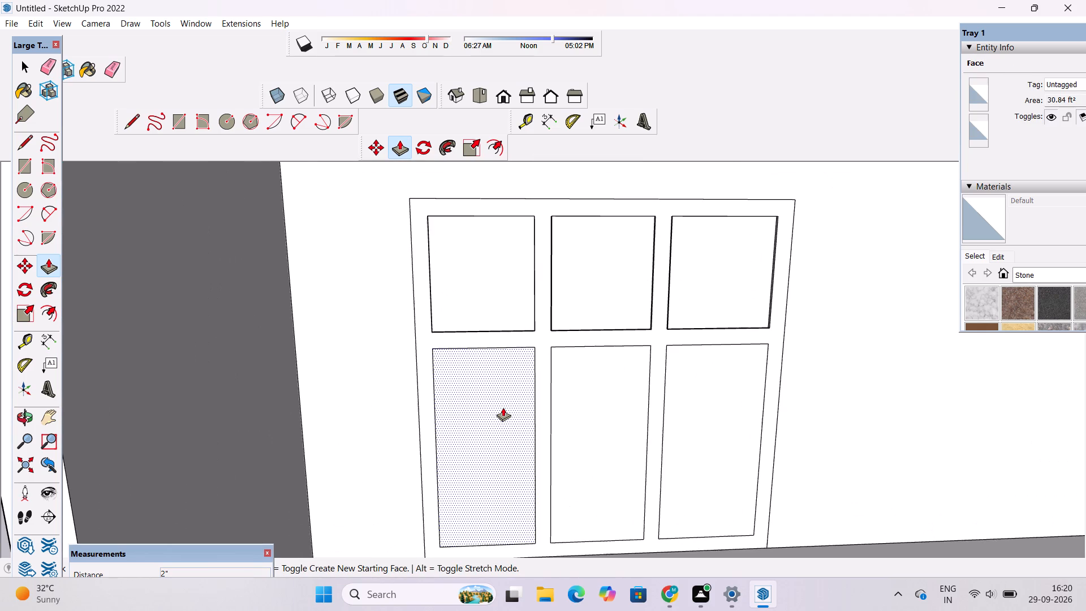
left_click(503, 407)
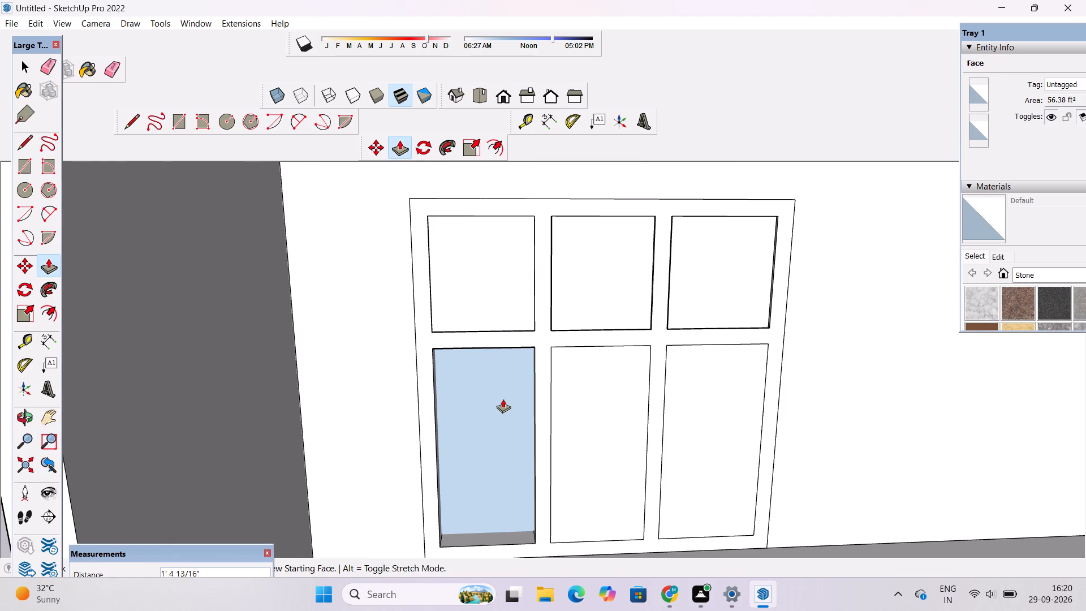
type("2\"")
key("Return")
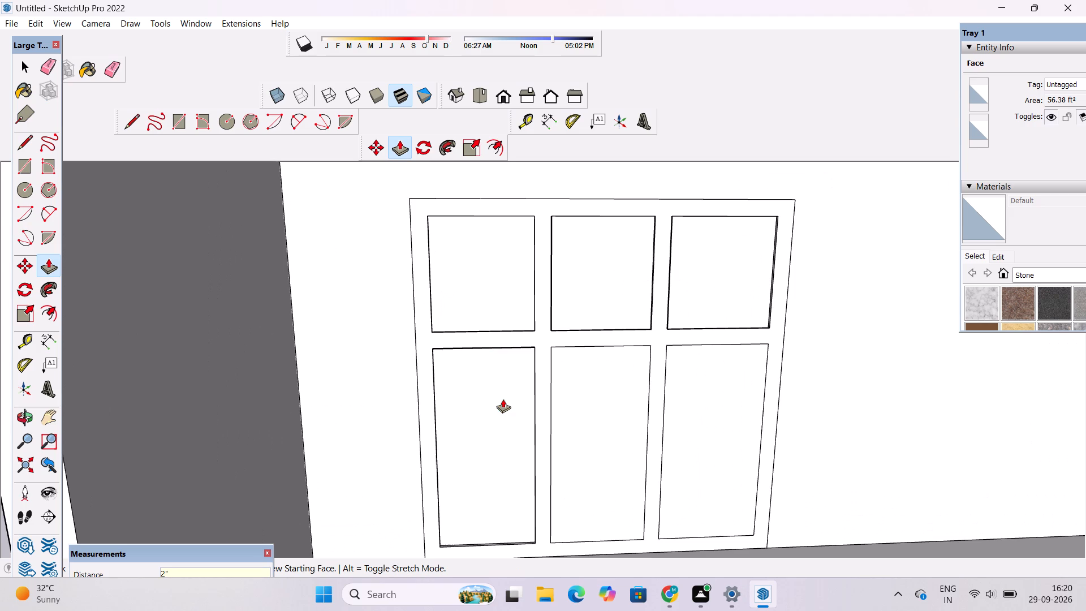
left_click(582, 393)
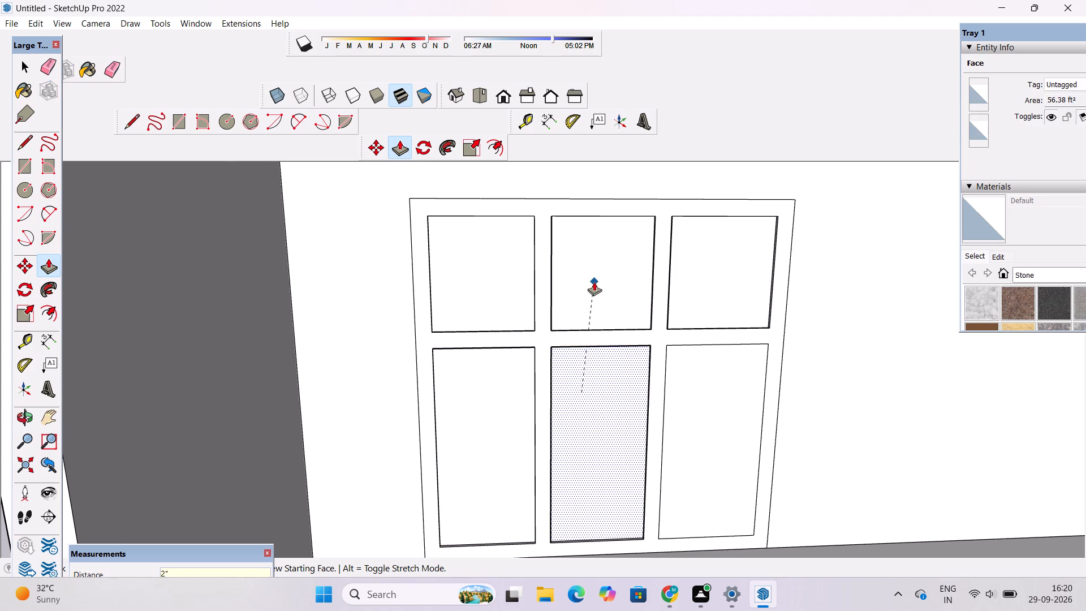
left_click(594, 282)
left_click(700, 363)
left_click(710, 295)
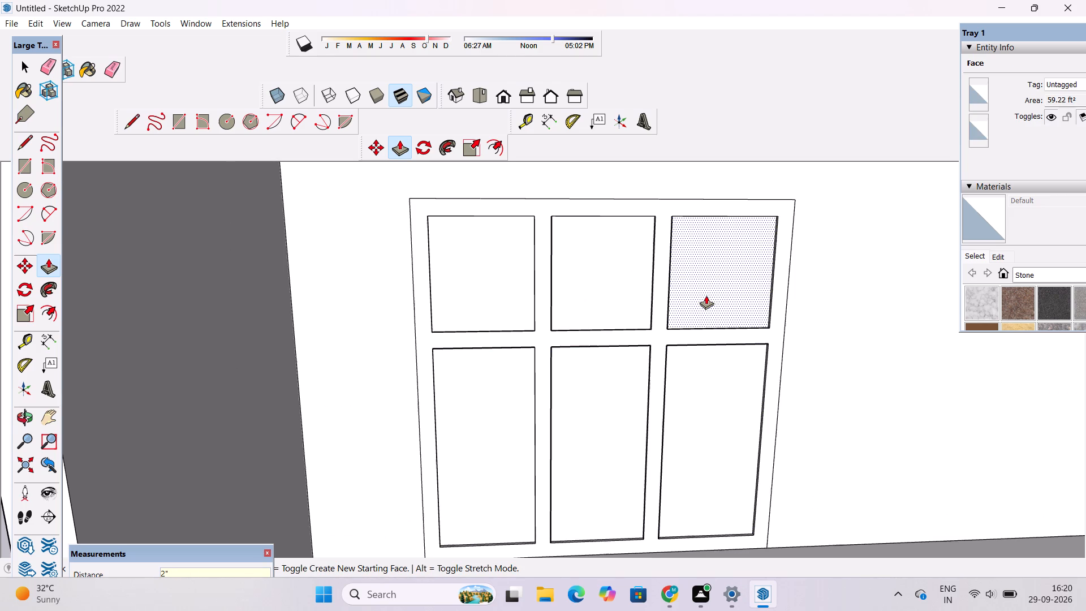
Examine the recessed six-pane window, the blank wall beside it and the upper-floor windows from several angles and distances.
key("o")
scroll(695, 307, "down", 9)
left_click_drag(698, 357, 697, 345)
left_click_drag(697, 345, 629, 362, "shift")
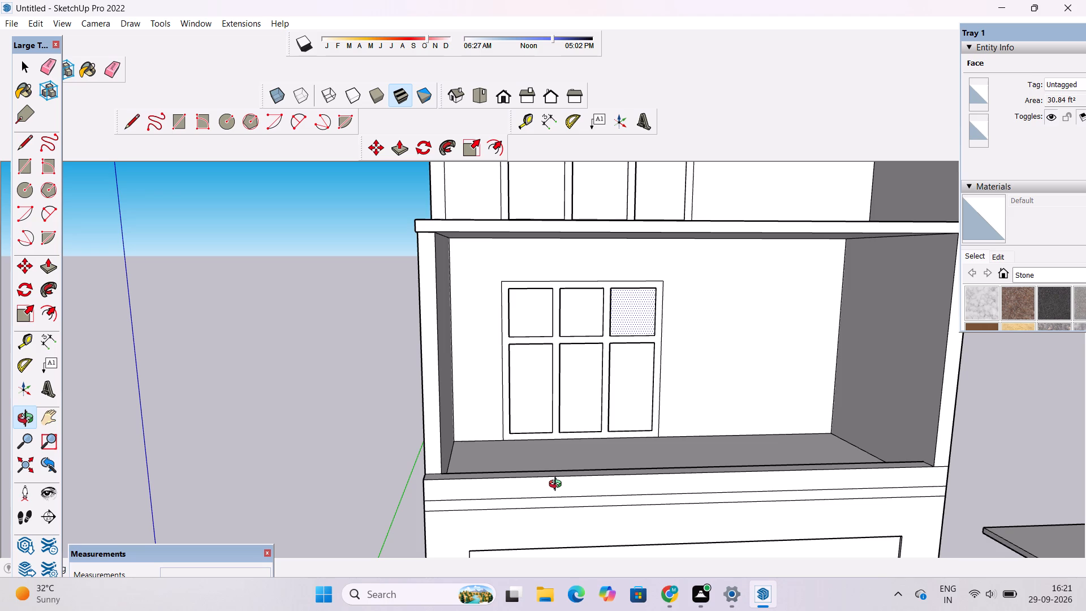
scroll(557, 485, "down", 6)
left_click_drag(623, 434, 546, 427, "shift")
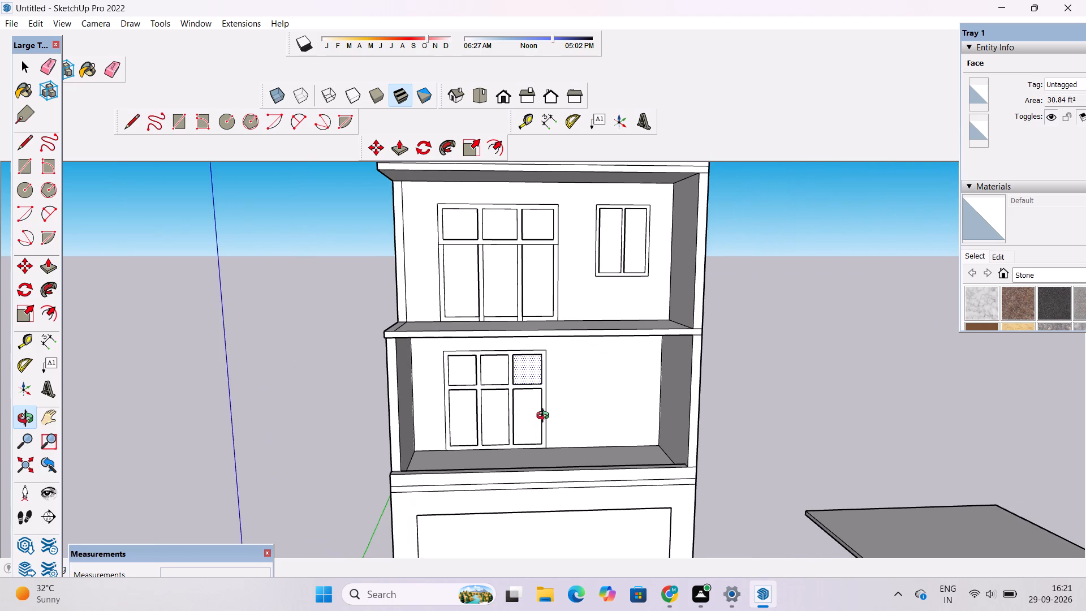
scroll(545, 417, "down", 4)
scroll(559, 410, "up", 4)
left_click_drag(569, 439, 592, 416)
scroll(569, 391, "up", 2)
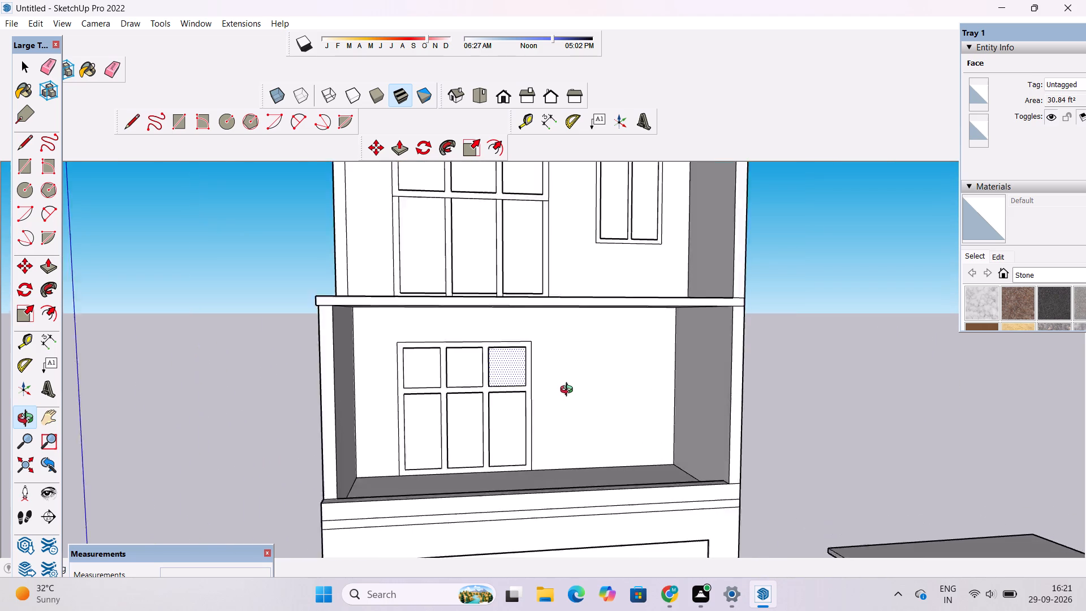
scroll(569, 391, "up", 2)
left_click_drag(571, 390, 506, 412, "shift")
scroll(474, 410, "up", 1)
scroll(474, 410, "down", 6)
left_click_drag(499, 397, 460, 421)
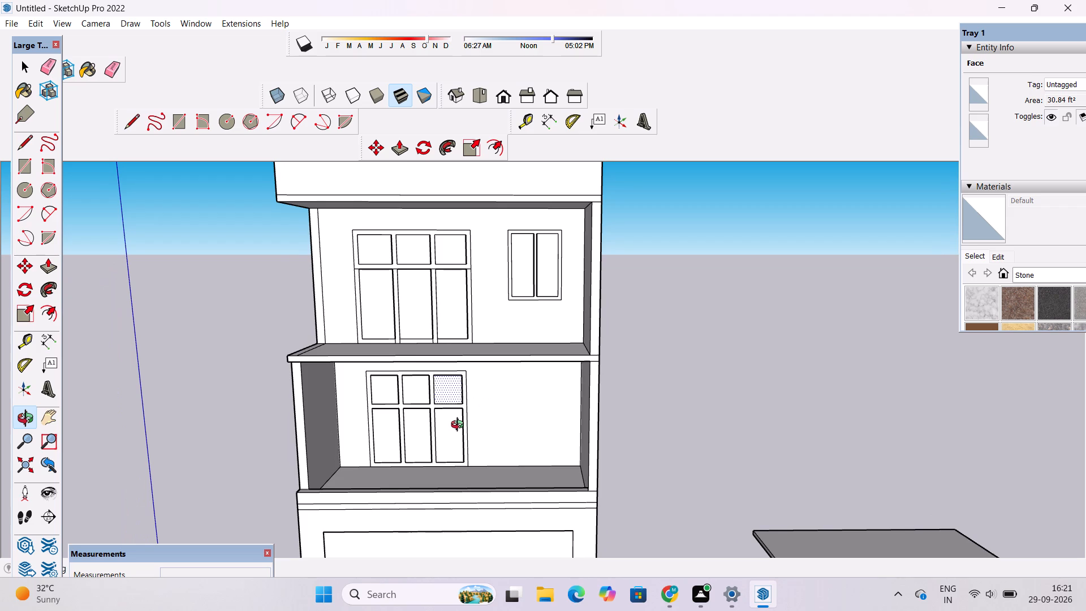
scroll(456, 438, "down", 2)
left_click_drag(476, 423, 434, 447, "shift")
scroll(434, 441, "up", 2)
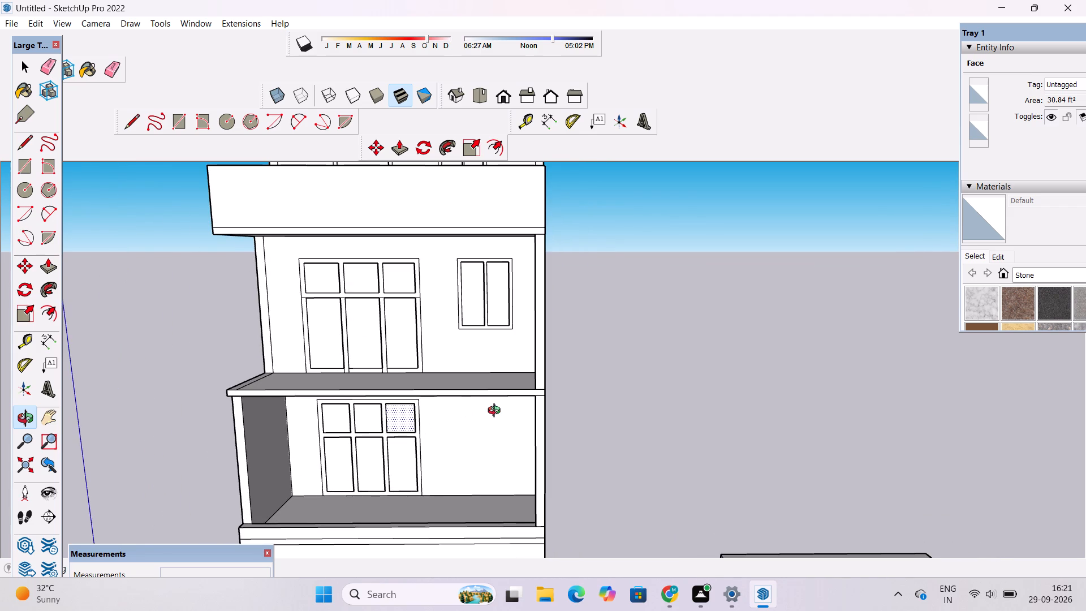
left_click_drag(444, 470, 521, 455)
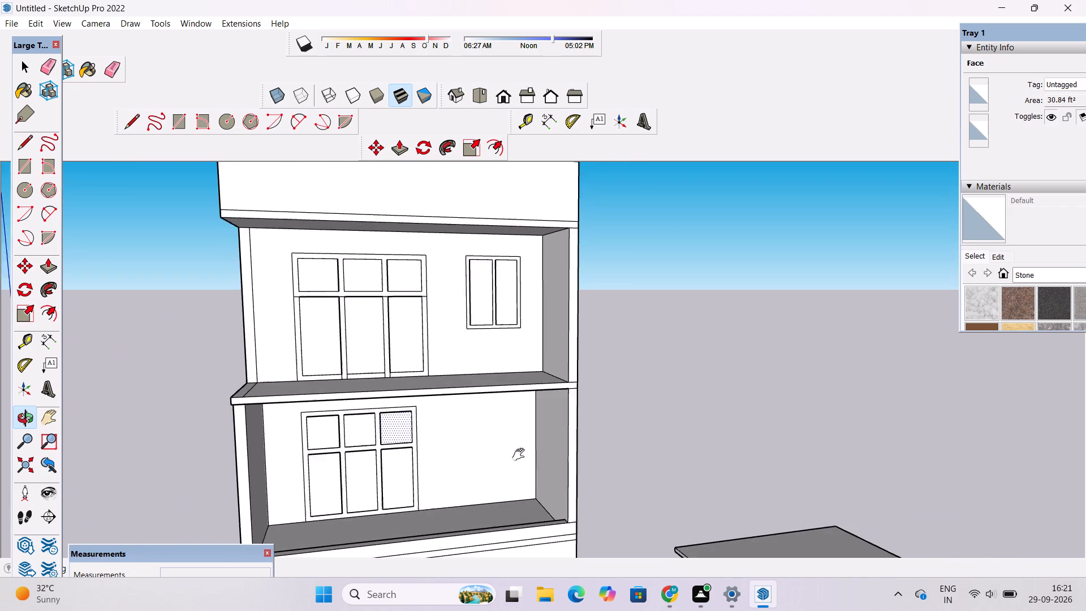
left_click_drag(521, 455, 523, 454)
scroll(473, 458, "up", 3)
left_click_drag(522, 459, 476, 452)
left_click_drag(459, 444, 588, 450, "shift")
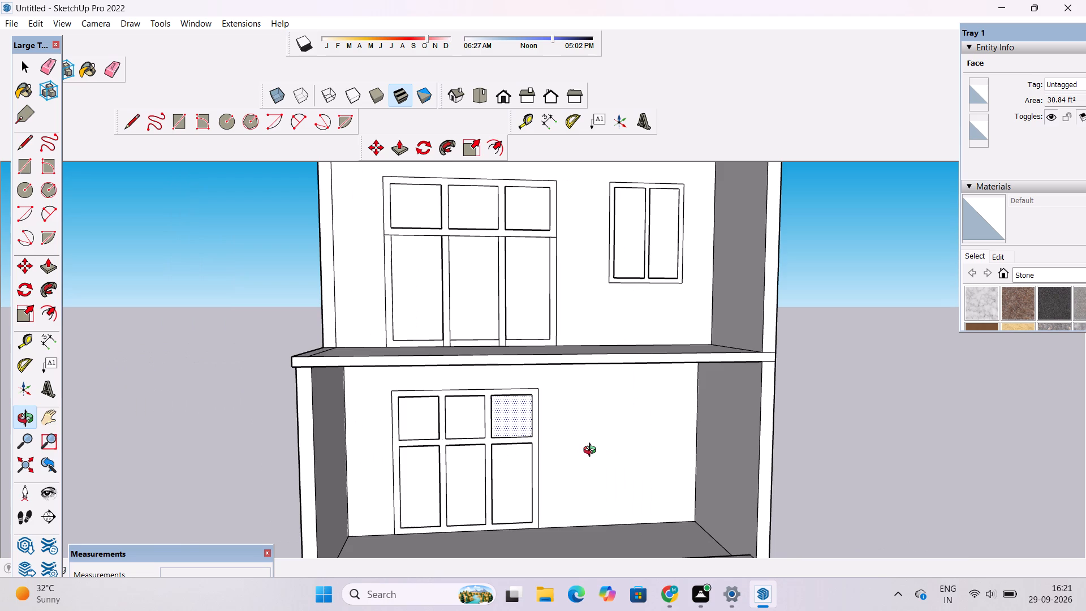
scroll(594, 441, "down", 5)
scroll(557, 470, "up", 3)
left_click_drag(573, 445, 557, 434, "shift")
scroll(554, 434, "up", 9)
left_click_drag(585, 439, 541, 431, "shift")
scroll(541, 431, "down", 5)
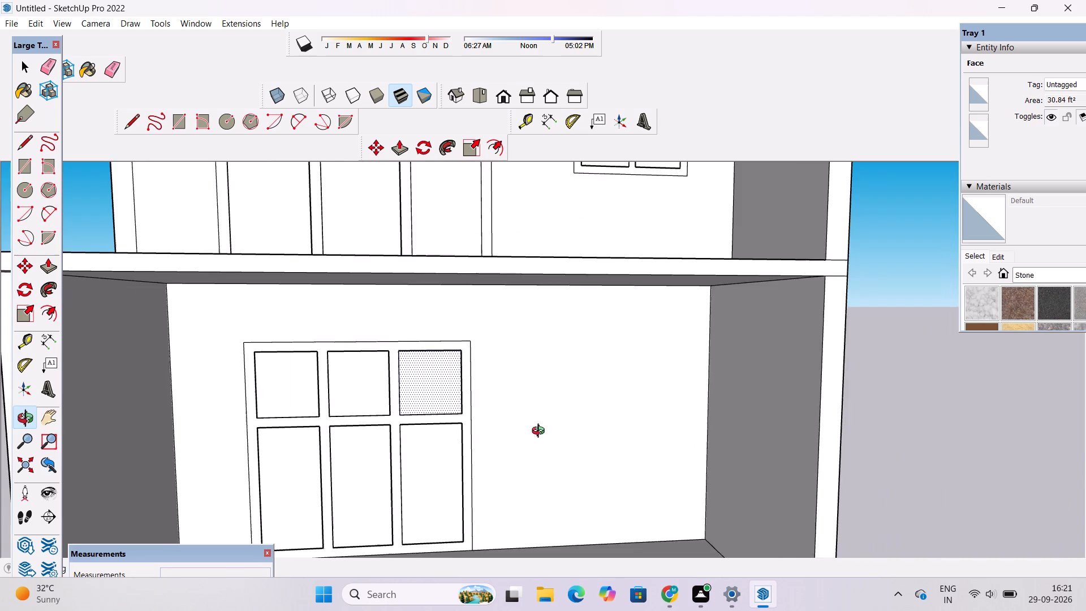
left_click_drag(555, 427, 417, 461)
scroll(453, 382, "up", 14)
scroll(453, 379, "down", 11)
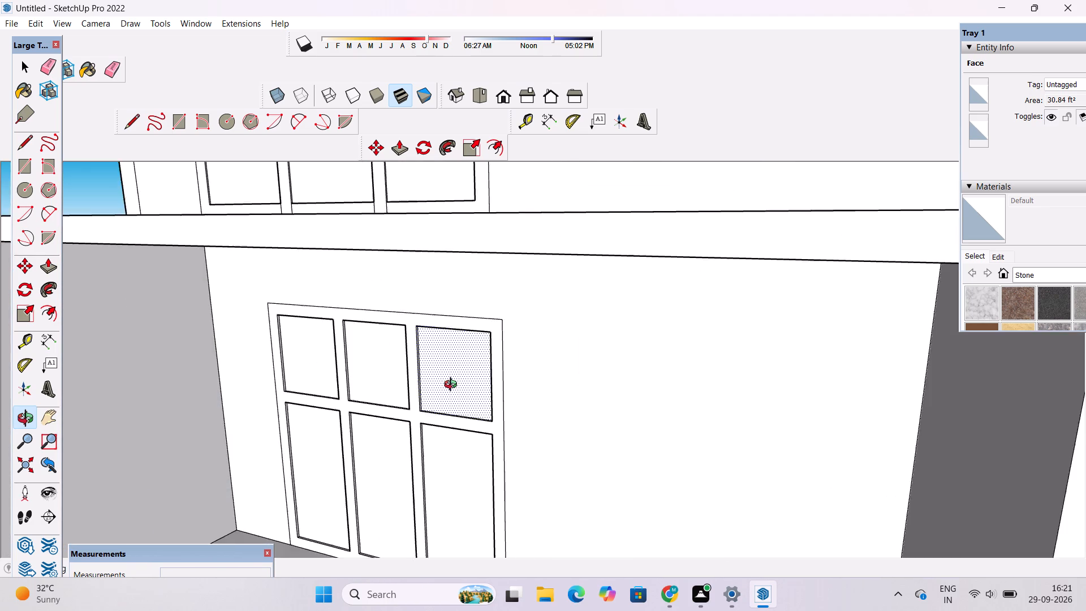
scroll(453, 386, "down", 6)
left_click_drag(434, 418, 469, 425)
scroll(467, 424, "up", 3)
scroll(438, 428, "down", 7)
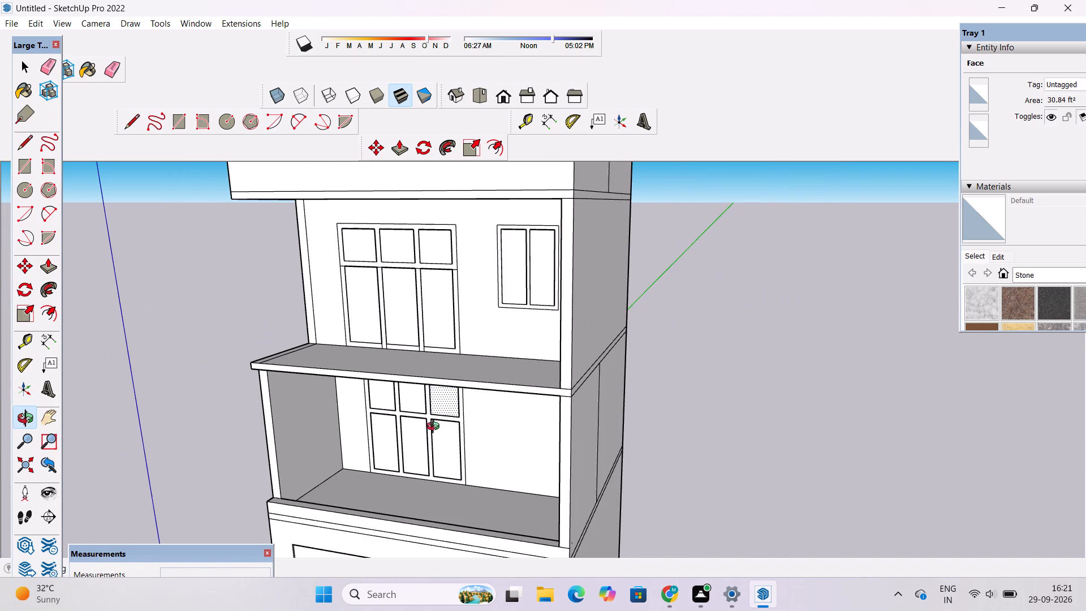
left_click_drag(428, 433, 463, 401)
scroll(464, 401, "up", 4)
left_click_drag(466, 456, 534, 445)
left_click_drag(535, 448, 510, 425)
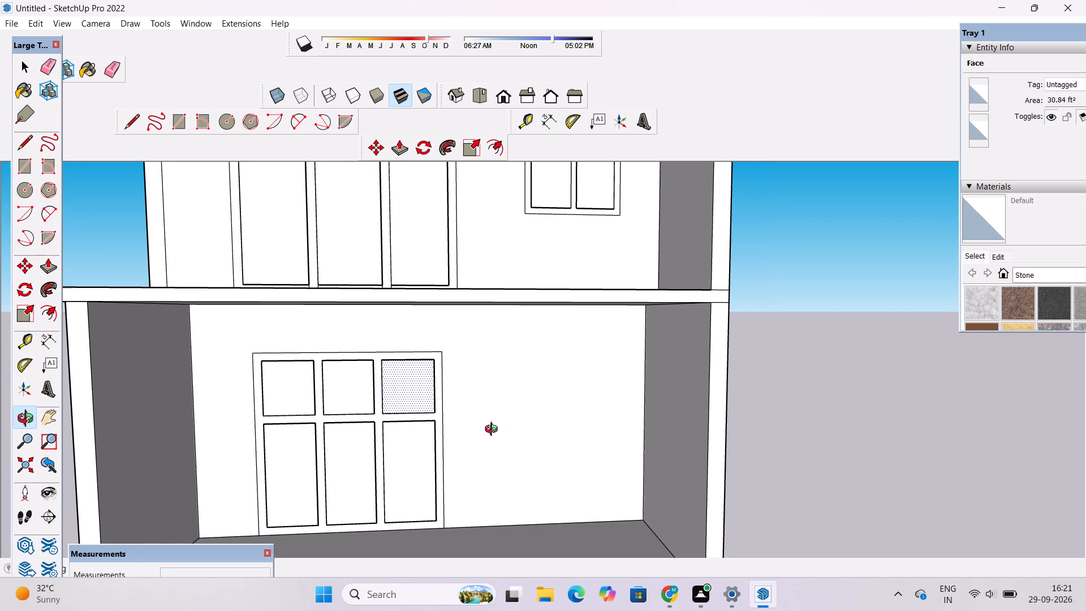
scroll(494, 431, "up", 3)
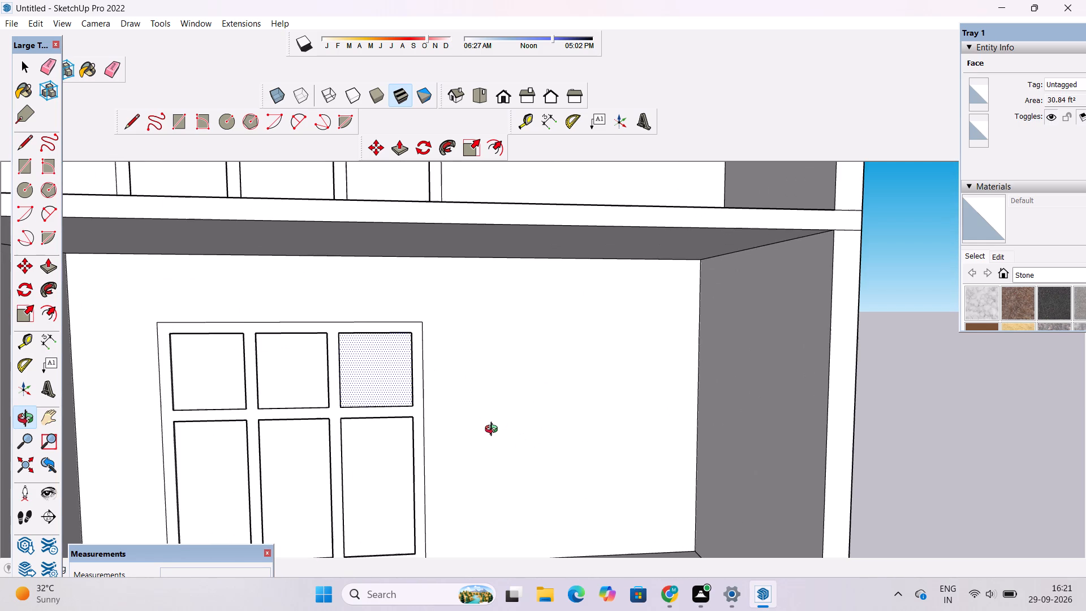
scroll(494, 431, "down", 1)
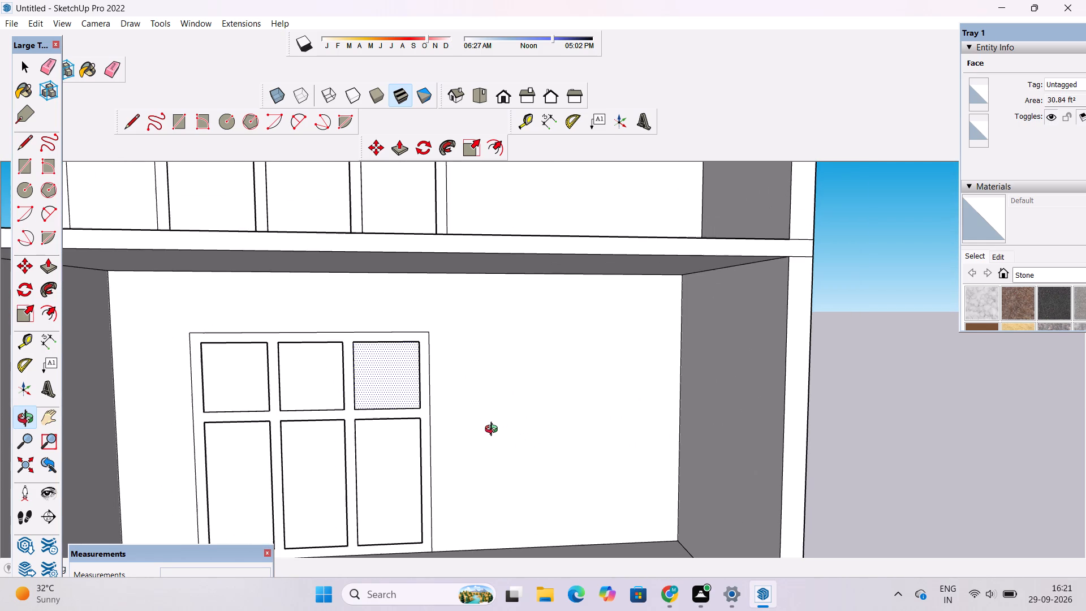
scroll(481, 406, "down", 4)
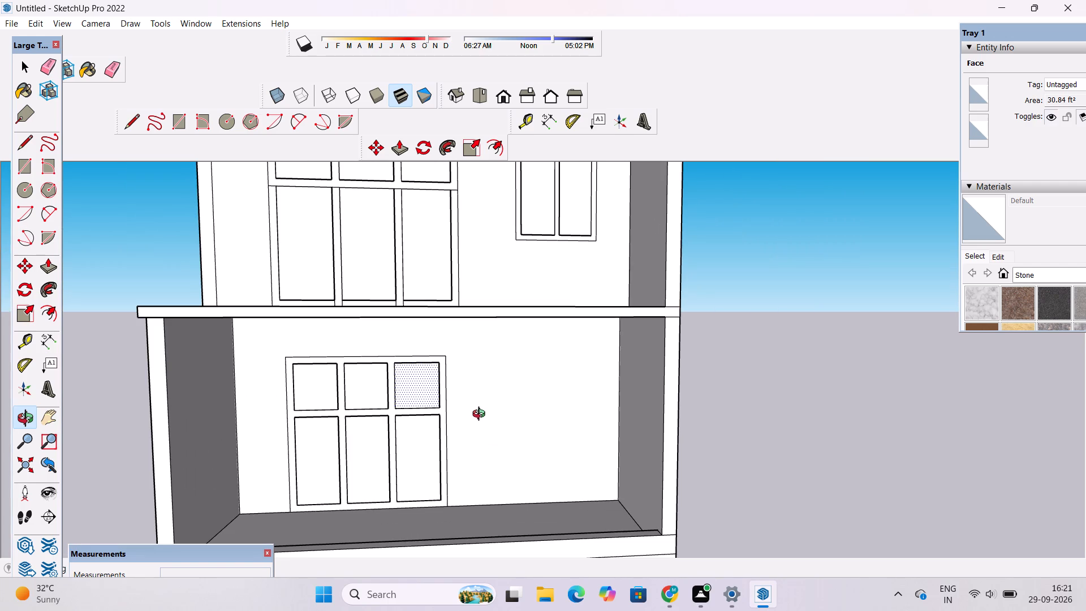
left_click_drag(498, 419, 471, 422)
left_click(471, 422, "shift")
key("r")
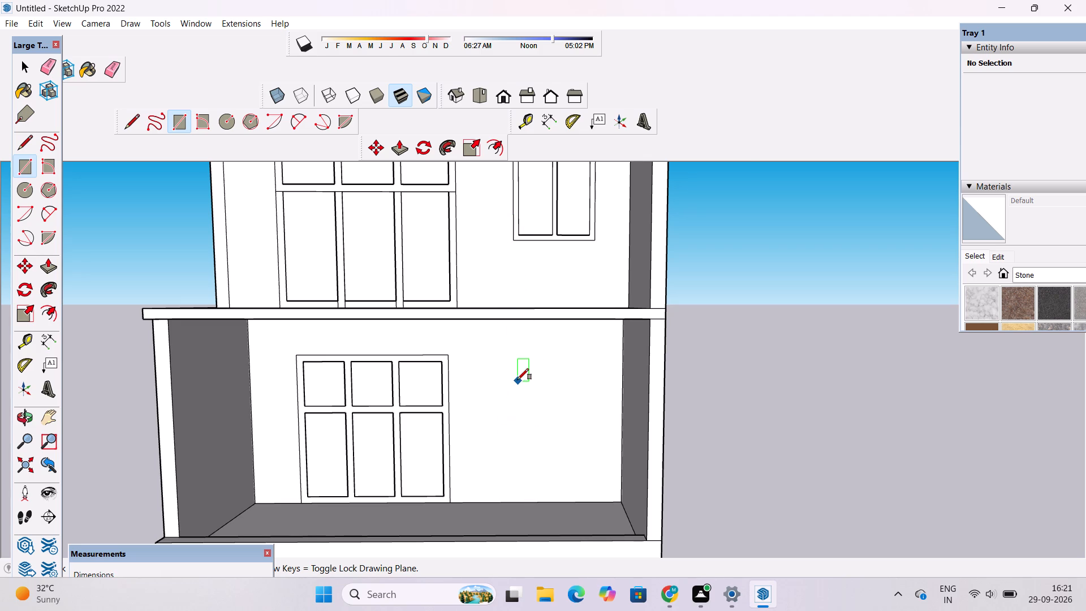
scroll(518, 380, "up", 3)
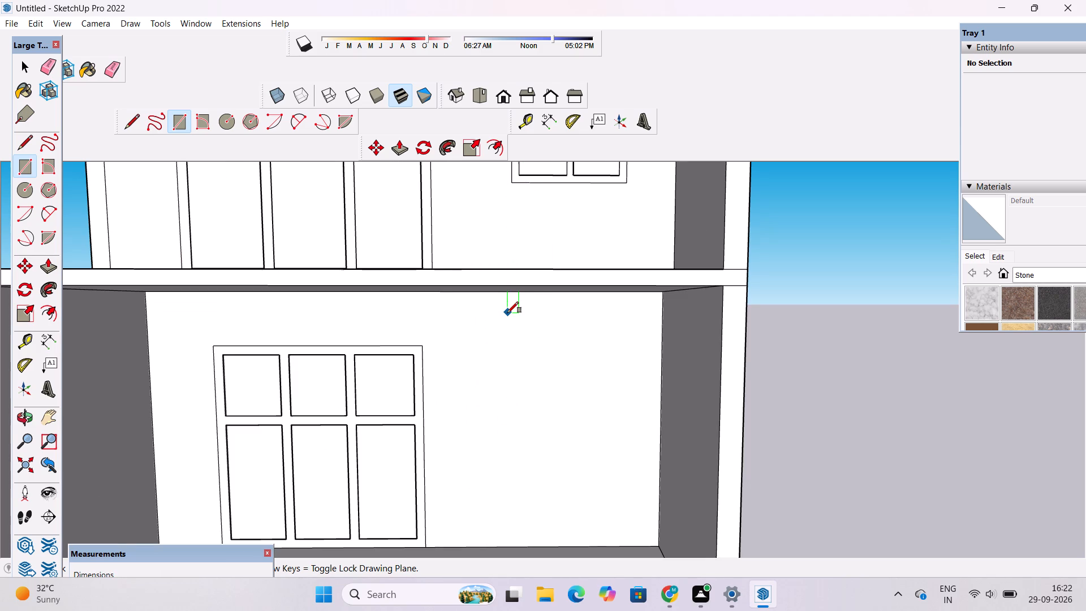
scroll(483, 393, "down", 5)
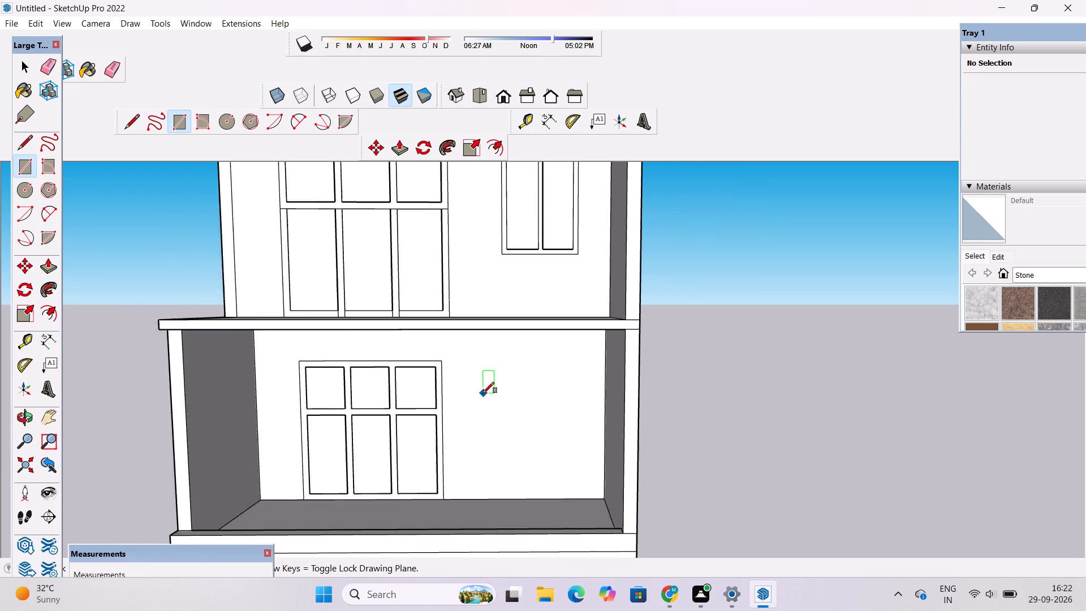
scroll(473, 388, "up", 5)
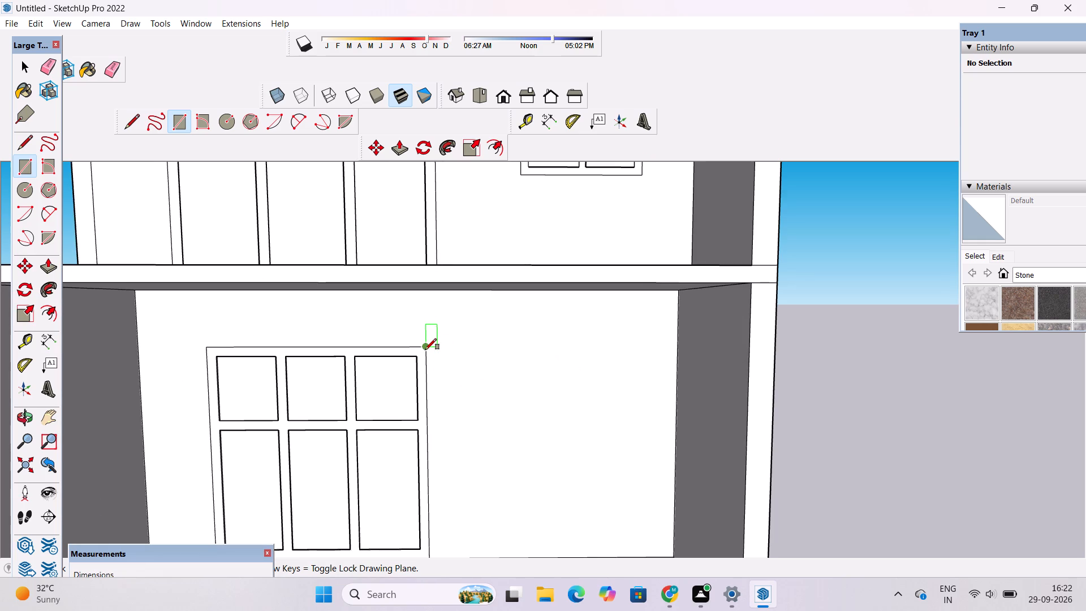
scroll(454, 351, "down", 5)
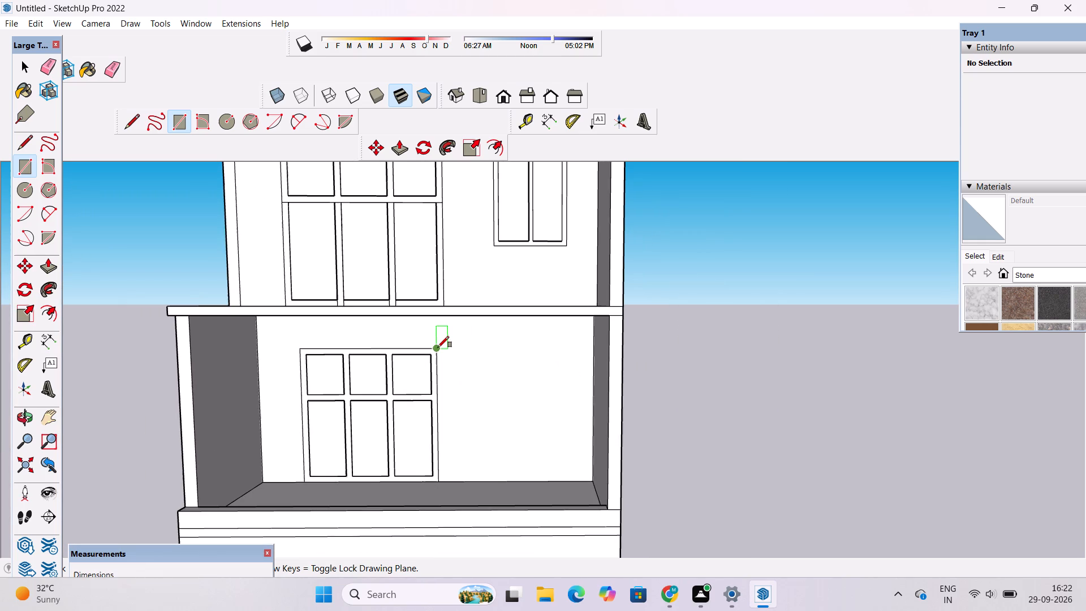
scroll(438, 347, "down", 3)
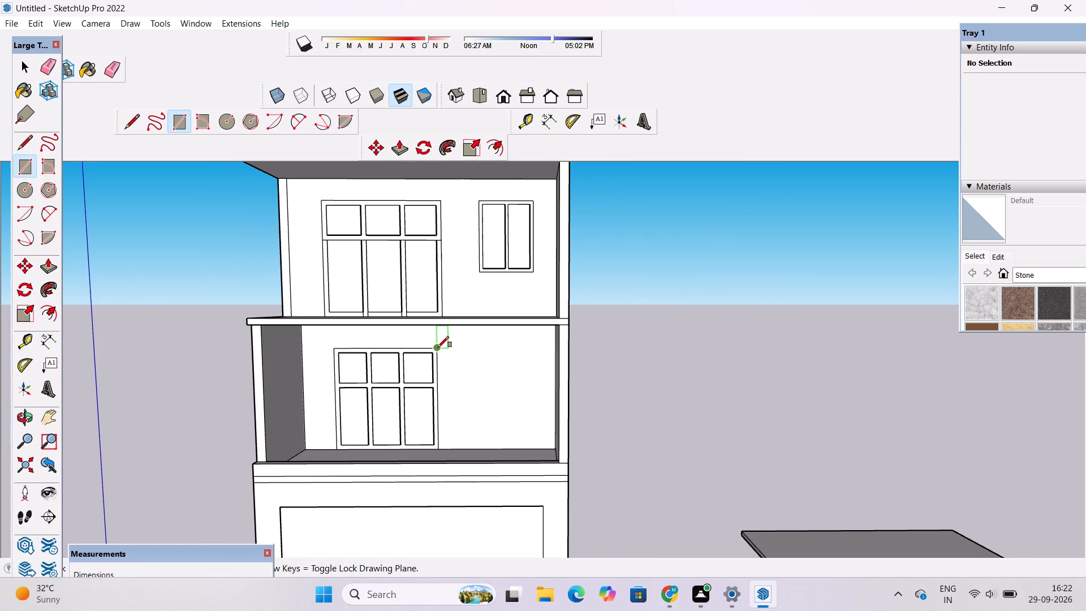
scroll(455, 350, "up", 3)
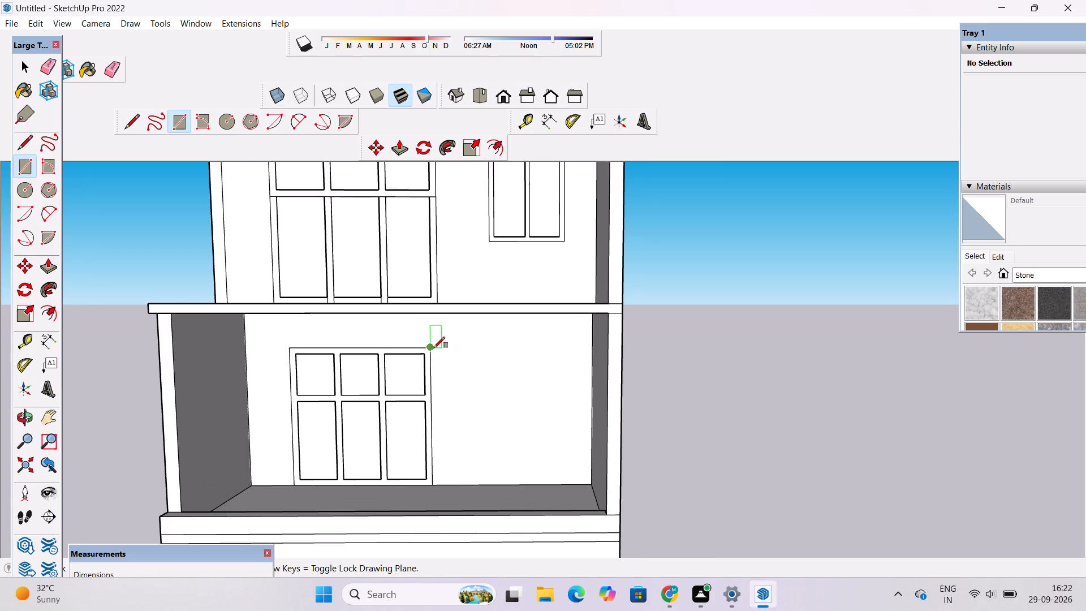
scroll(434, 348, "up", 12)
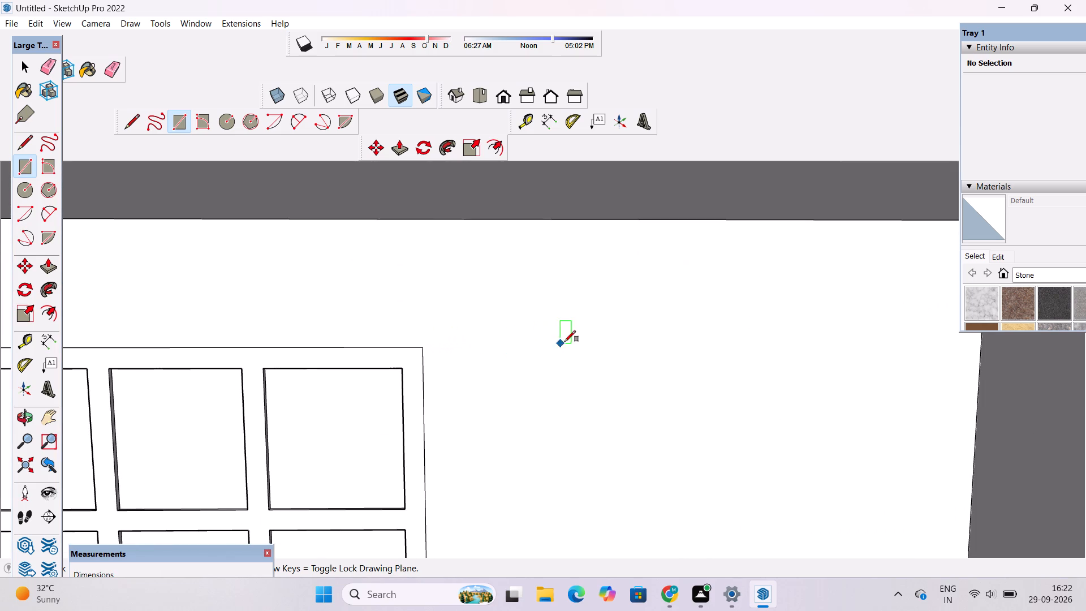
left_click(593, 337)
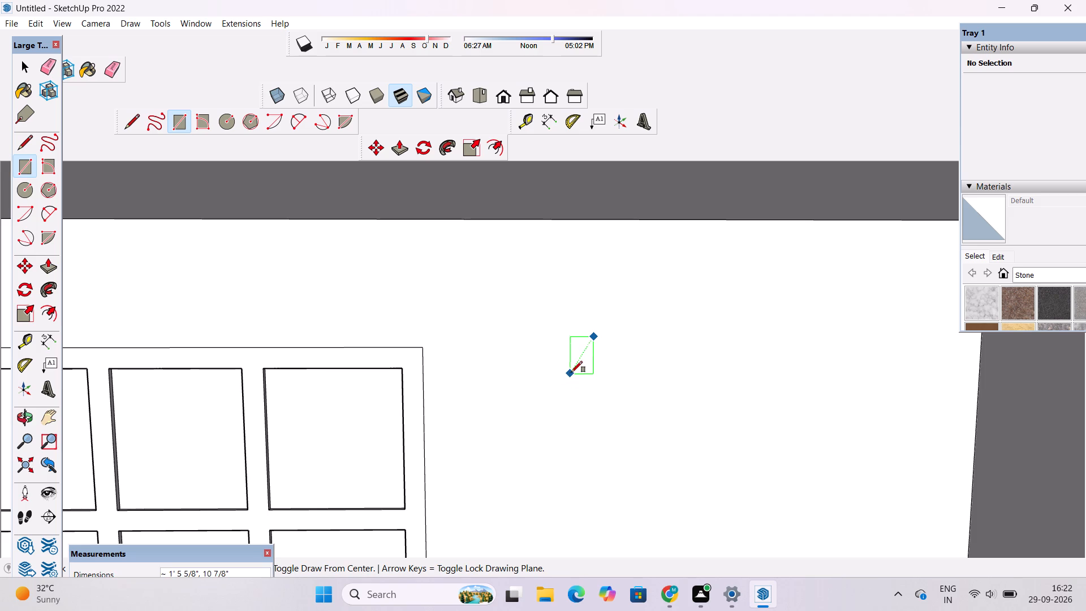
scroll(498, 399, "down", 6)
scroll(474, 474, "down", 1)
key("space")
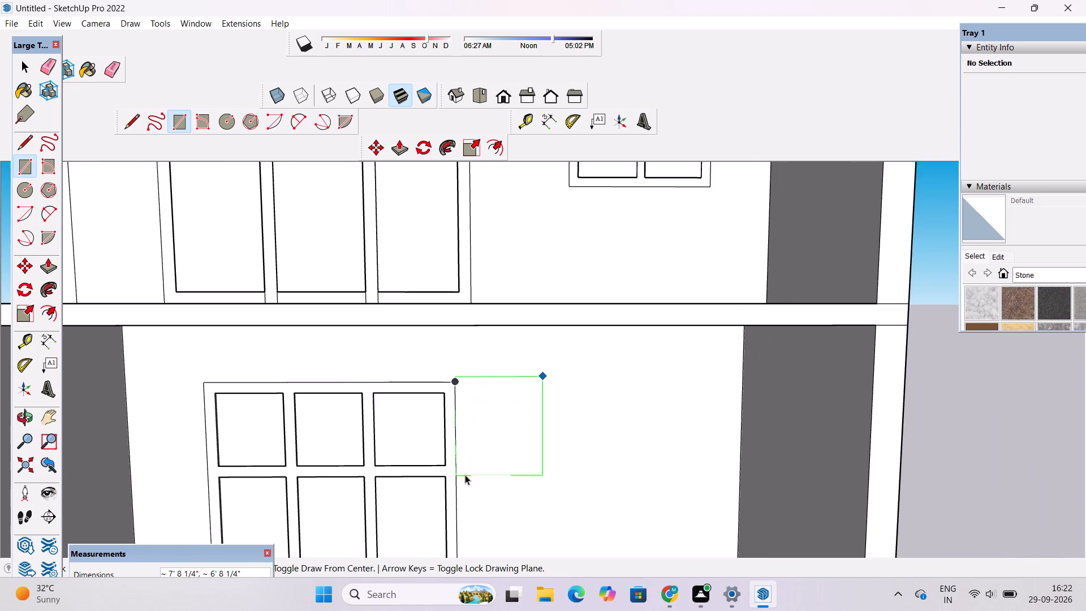
Draw a rectangle about 10' 10" wide and 14' 2" high on the wall beside the six-pane window, aligned with its top edge.
key("r")
scroll(461, 405, "down", 3)
scroll(461, 405, "up", 7)
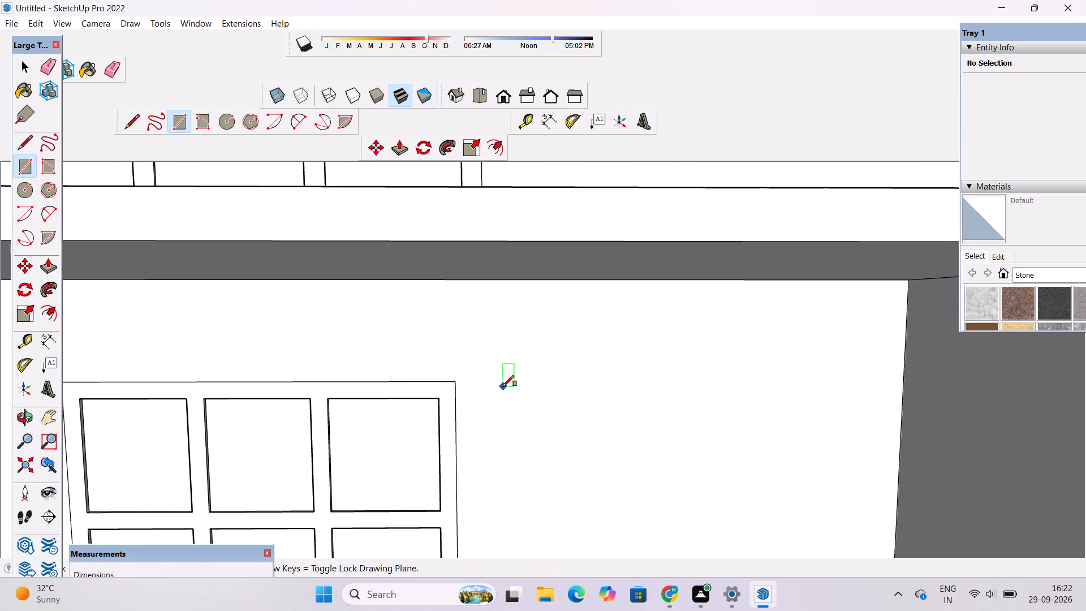
scroll(497, 382, "down", 3)
scroll(464, 389, "up", 2)
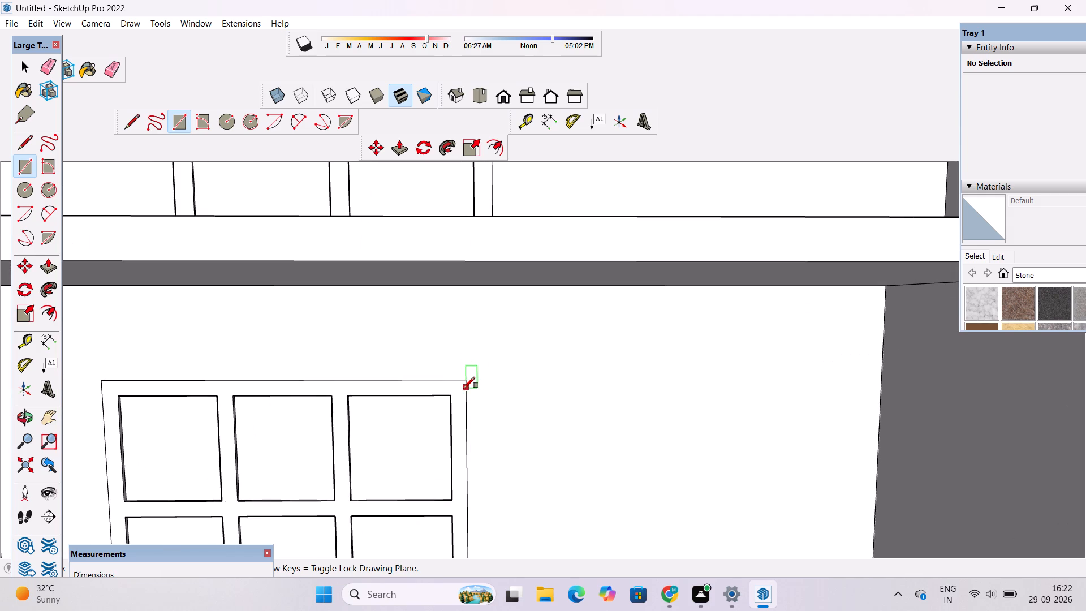
left_click(536, 378)
scroll(522, 358, "down", 5)
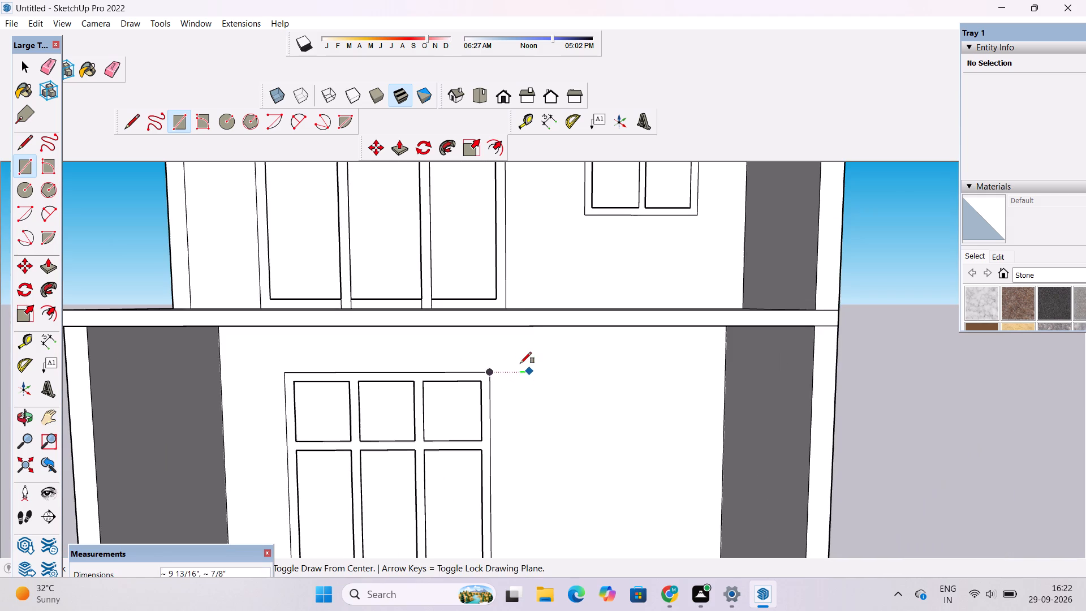
scroll(520, 363, "down", 2)
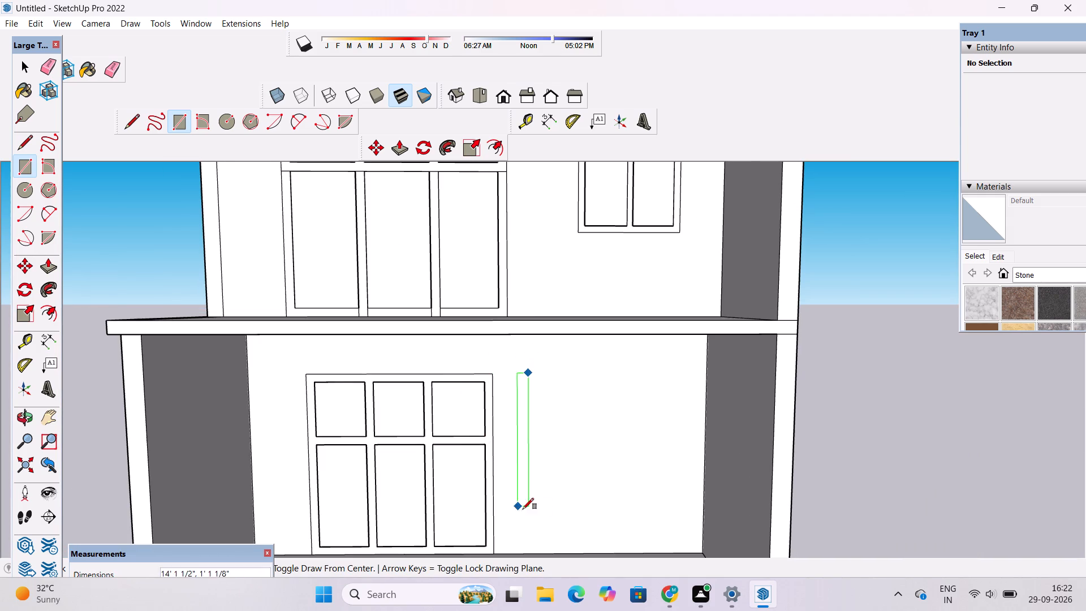
scroll(554, 496, "down", 4)
scroll(564, 512, "up", 1)
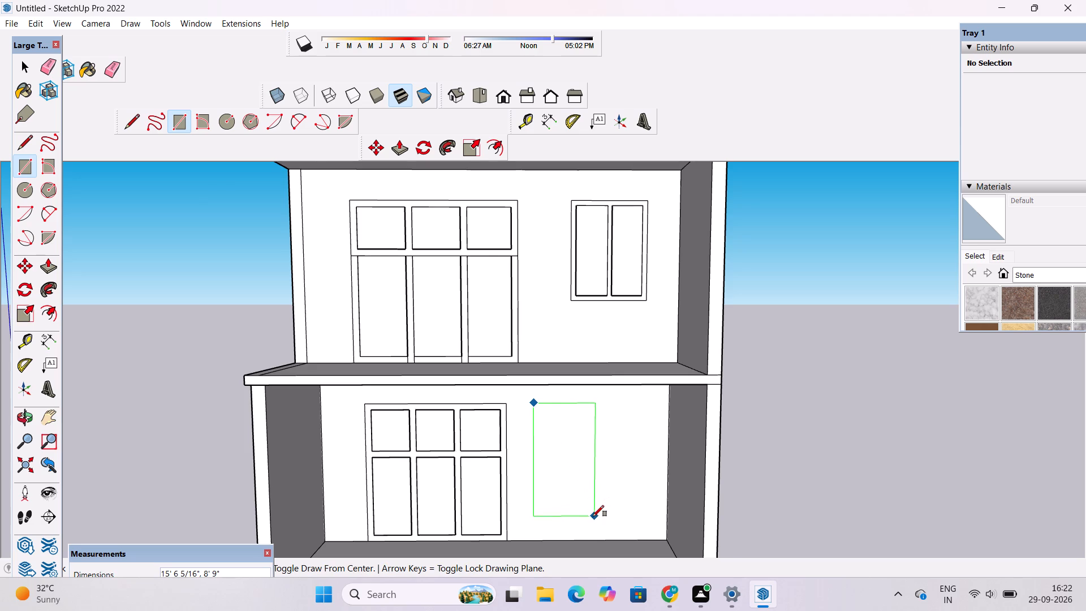
scroll(593, 517, "up", 1)
scroll(593, 518, "down", 2)
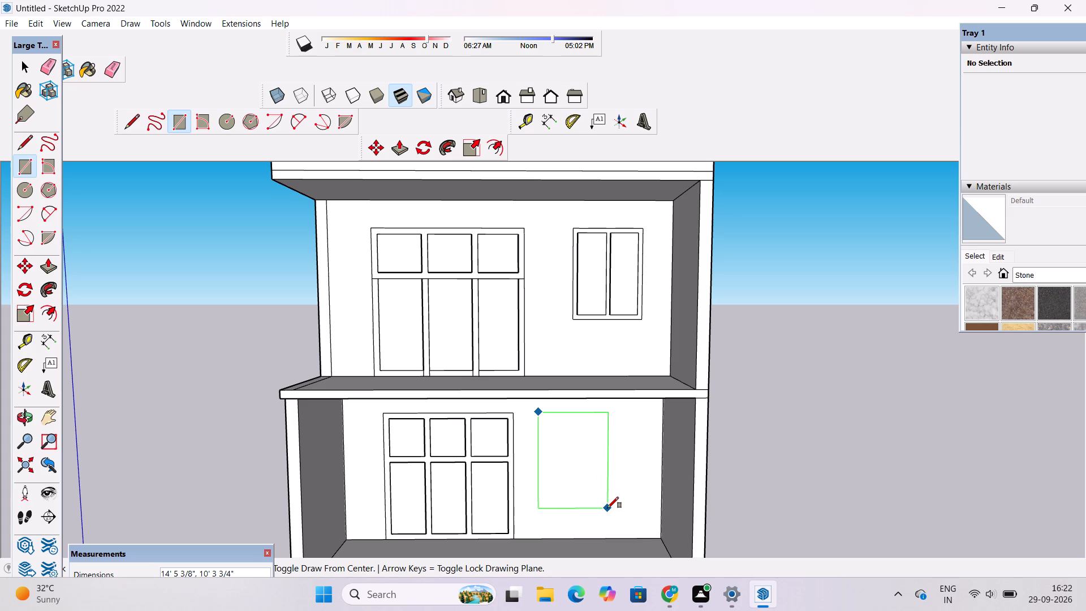
scroll(607, 508, "down", 1)
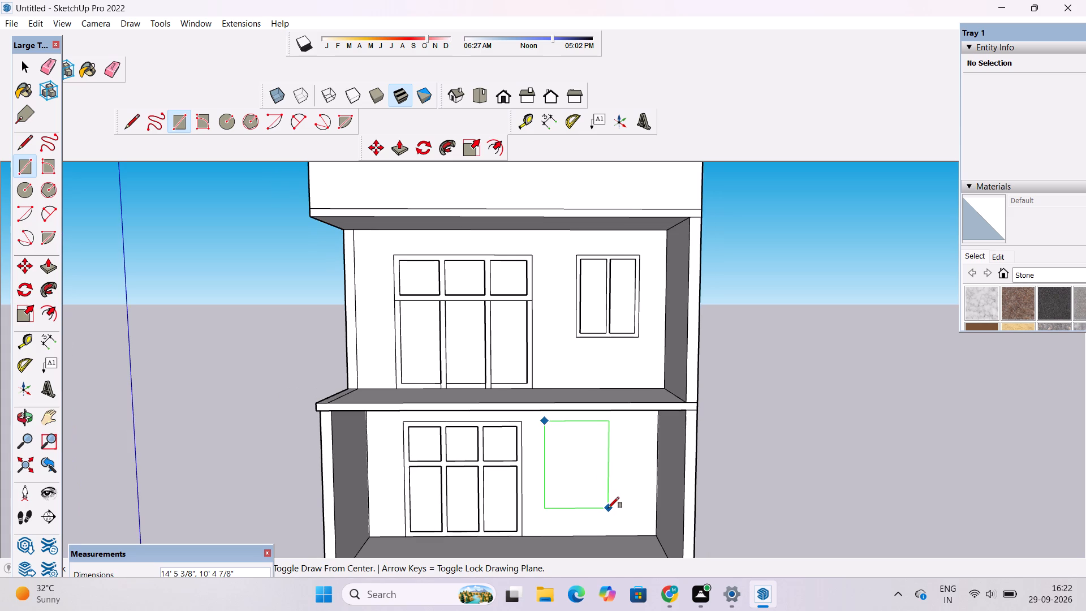
scroll(610, 508, "up", 1)
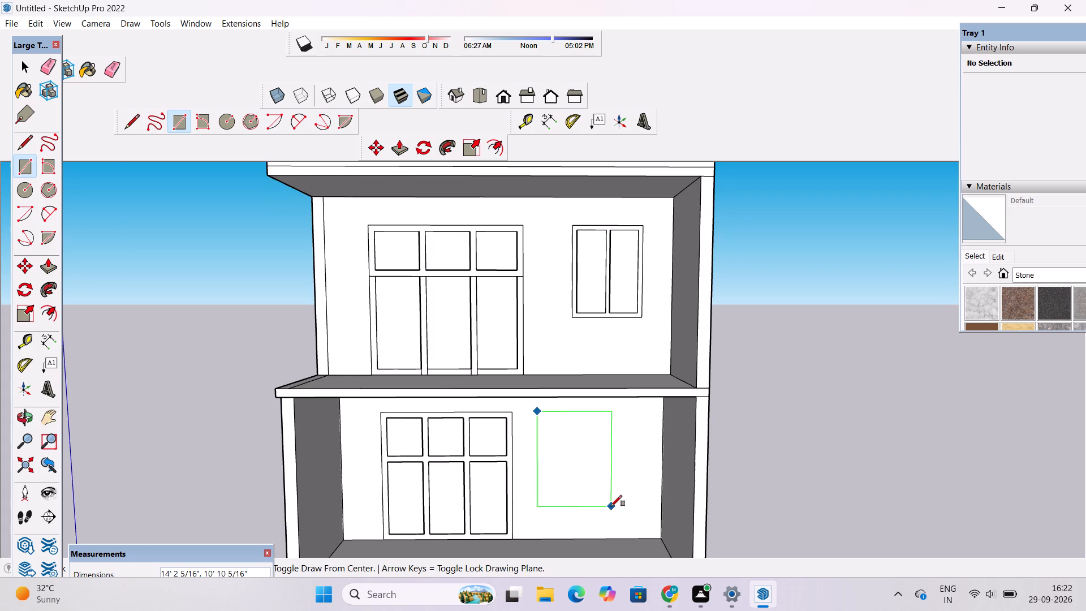
scroll(611, 506, "up", 1)
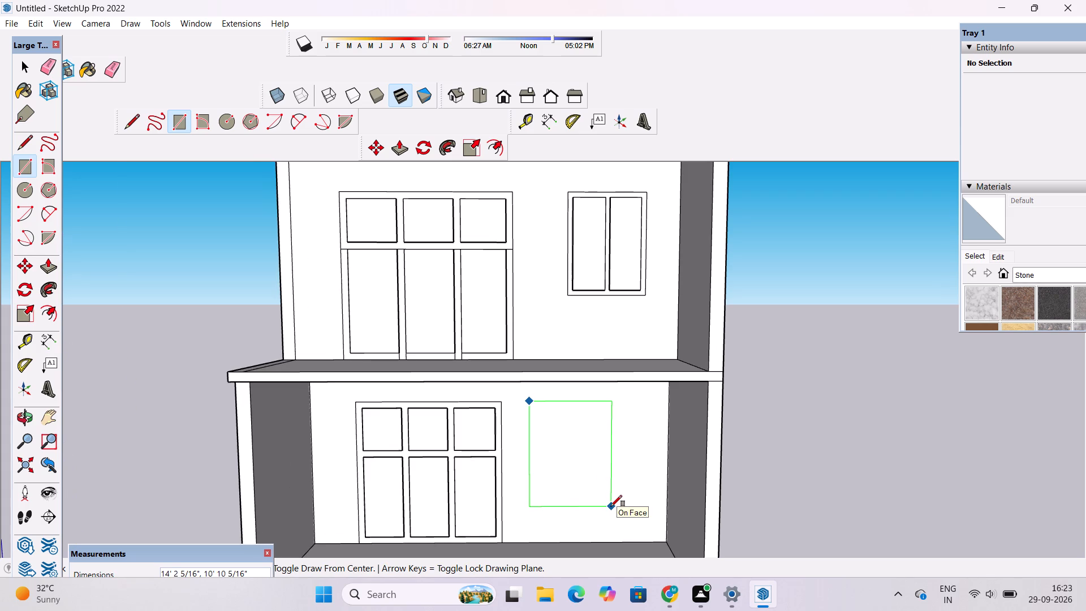
scroll(611, 506, "up", 1)
scroll(611, 506, "down", 2)
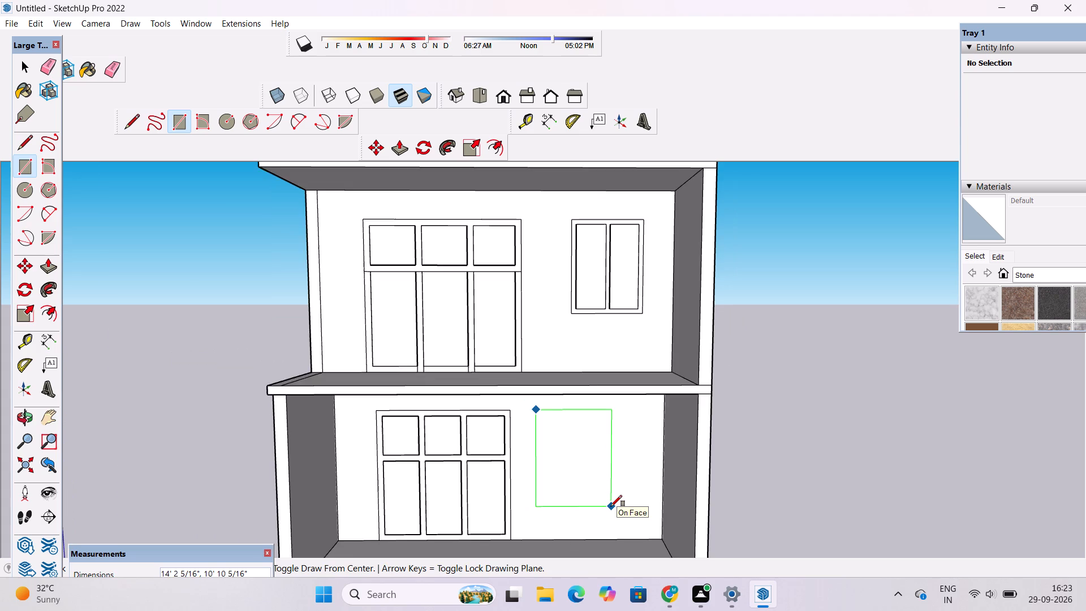
scroll(611, 506, "down", 1)
scroll(611, 506, "up", 1)
left_click(611, 506)
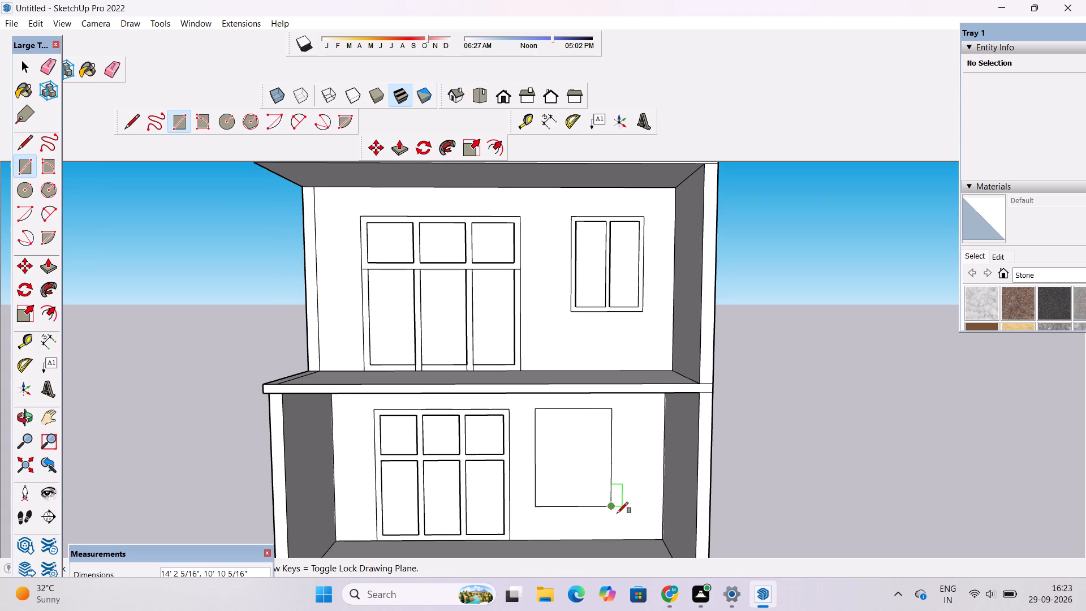
key("space")
Offset the new rectangle's outline inward about 9" to form the window frame.
type("ofr")
key("o")
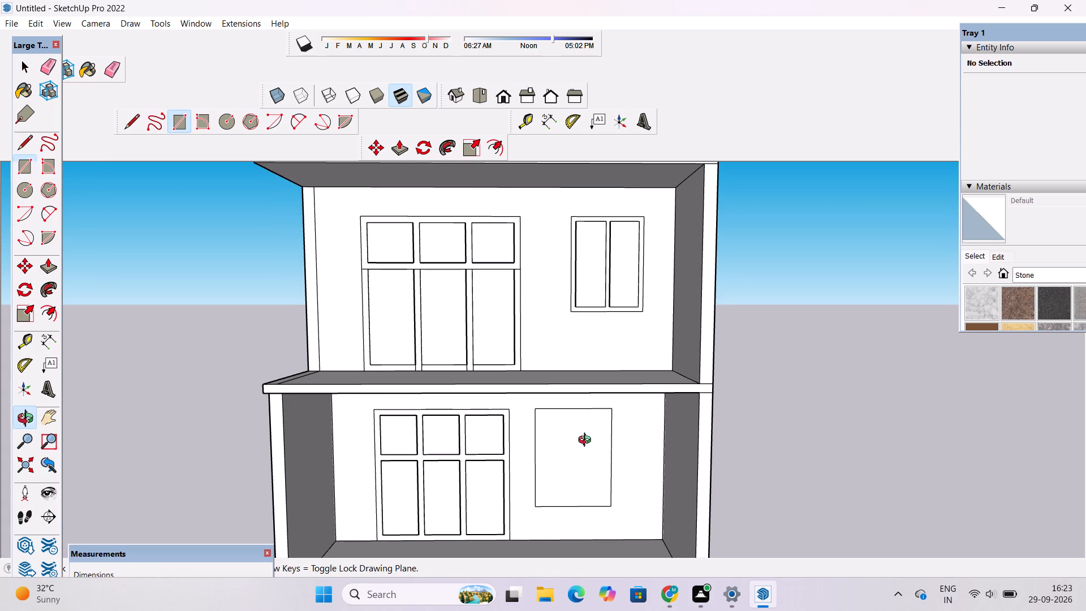
key("f")
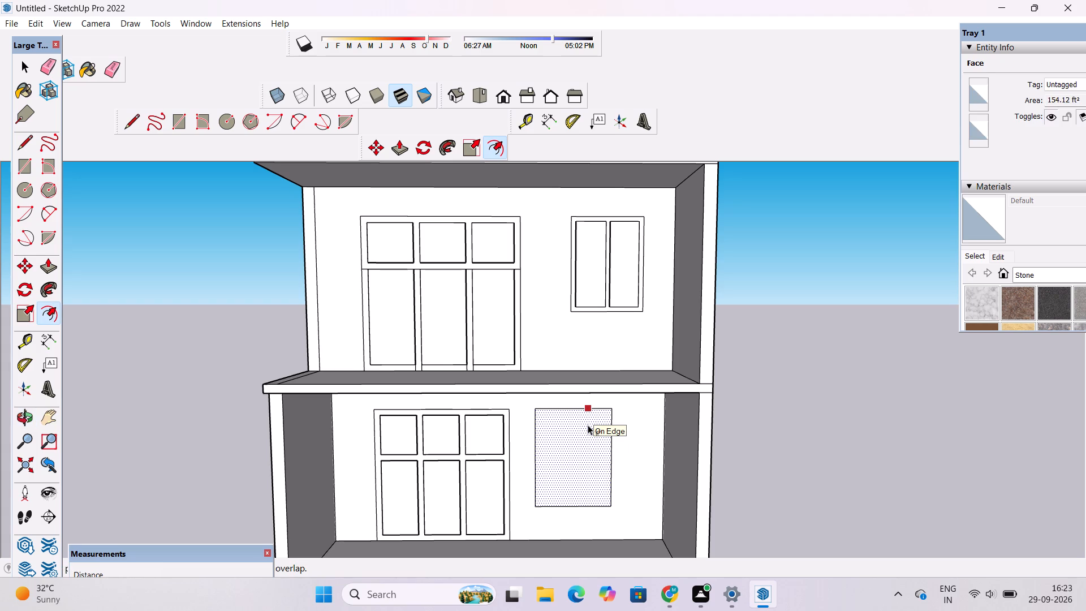
left_click(585, 423)
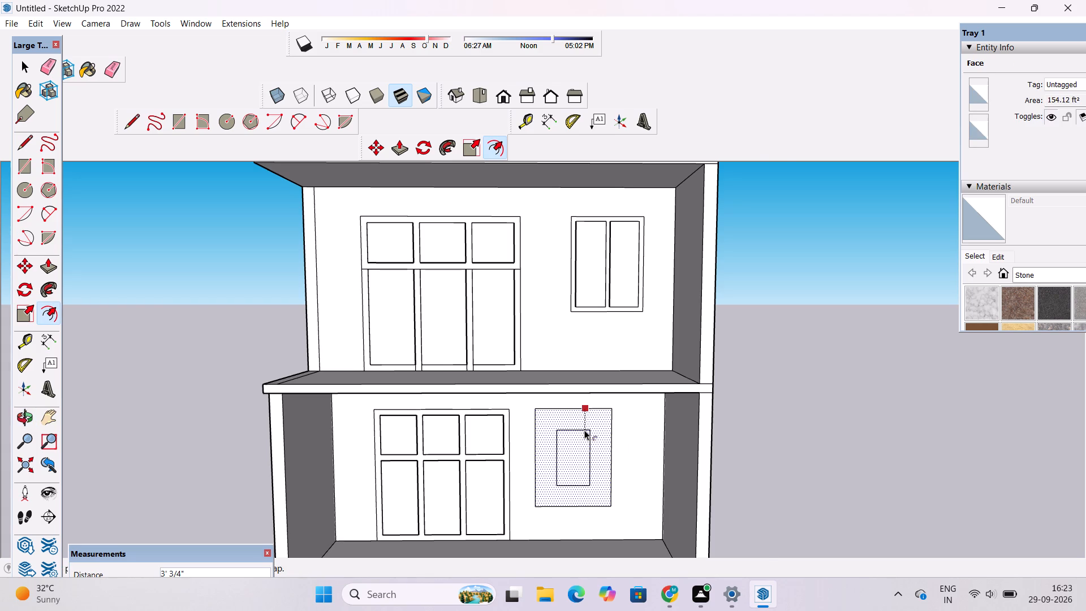
scroll(584, 430, "up", 3)
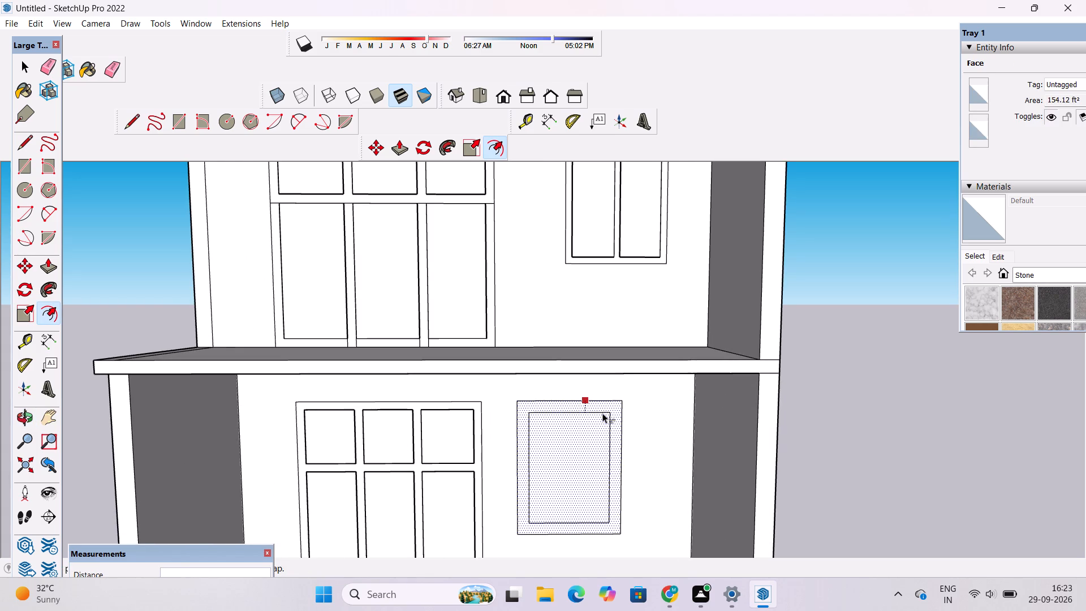
scroll(604, 408, "up", 1)
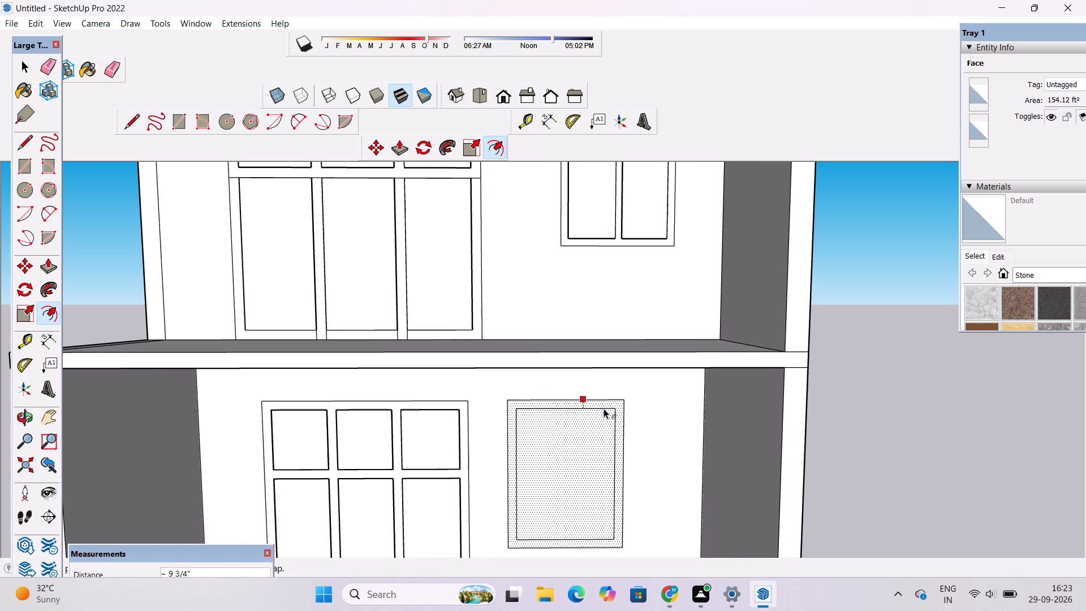
left_click(604, 408)
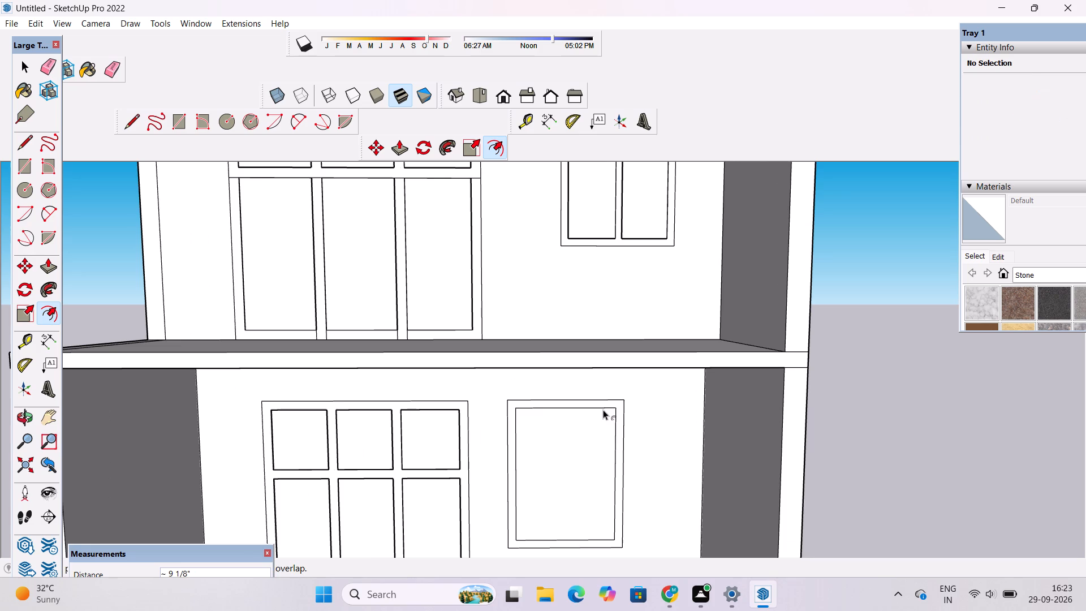
scroll(581, 422, "down", 6)
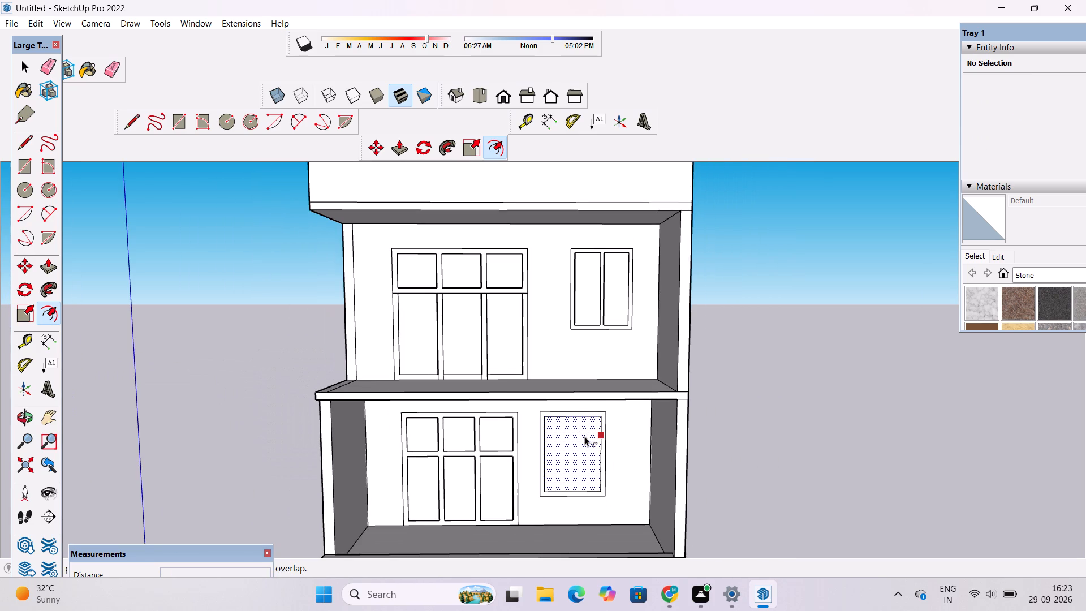
scroll(578, 416, "up", 1)
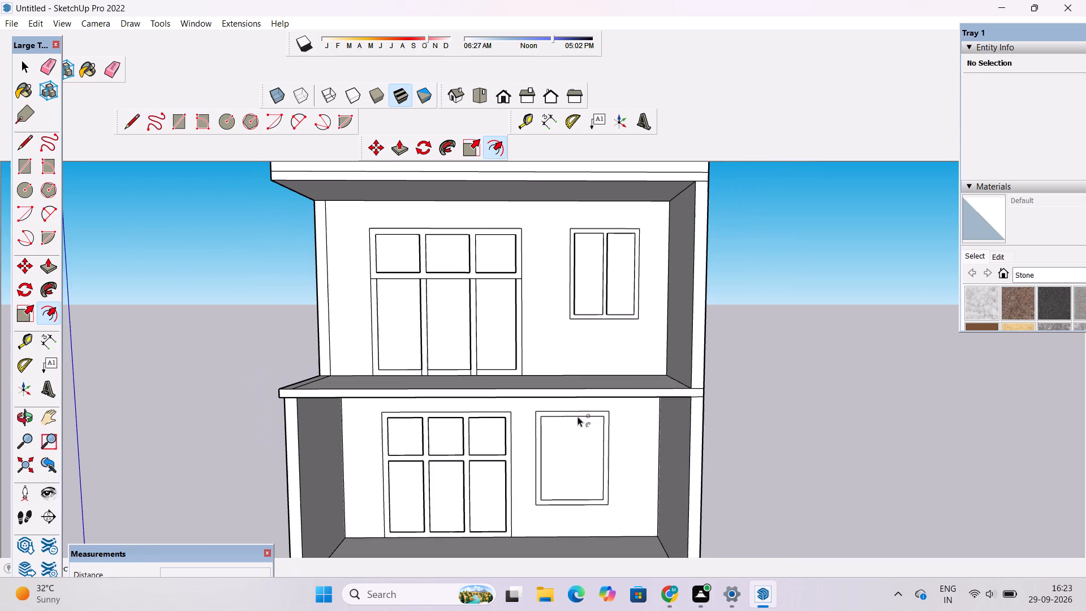
key("space")
Draw a vertical mullion rectangle about 8" wide and 12' 8" high near the middle of the inner frame, spanning its bottom and top edges.
type("r")
scroll(578, 420, "up", 1)
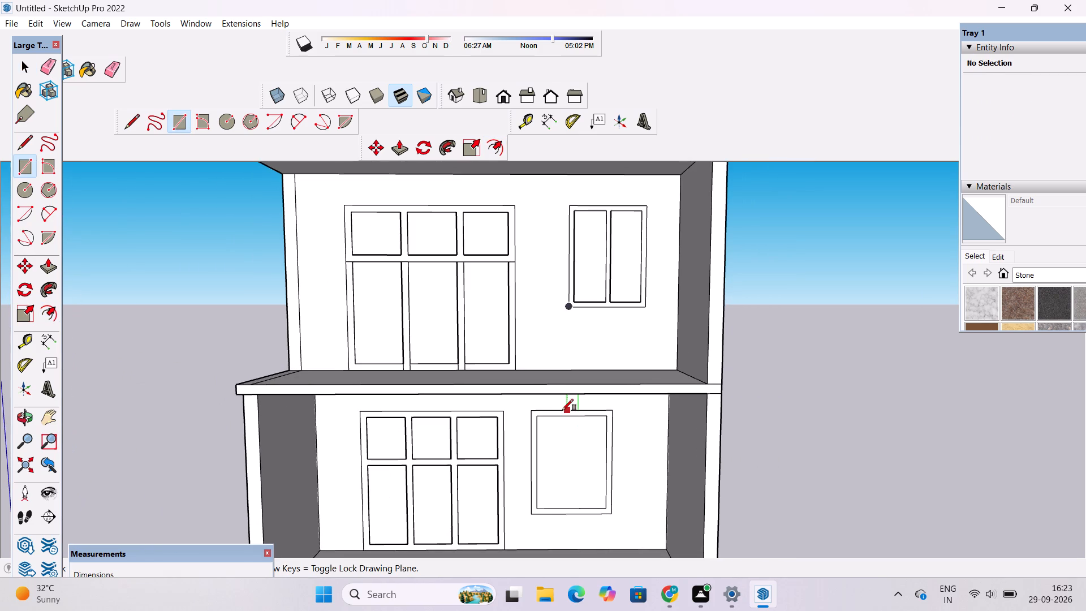
scroll(549, 434, "down", 2)
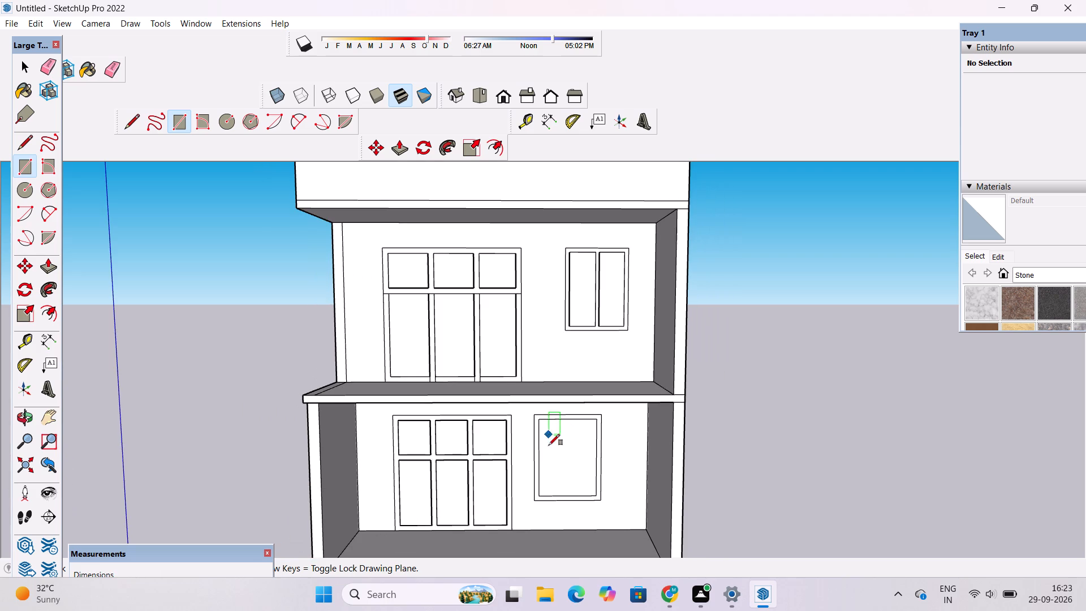
scroll(568, 498, "up", 6)
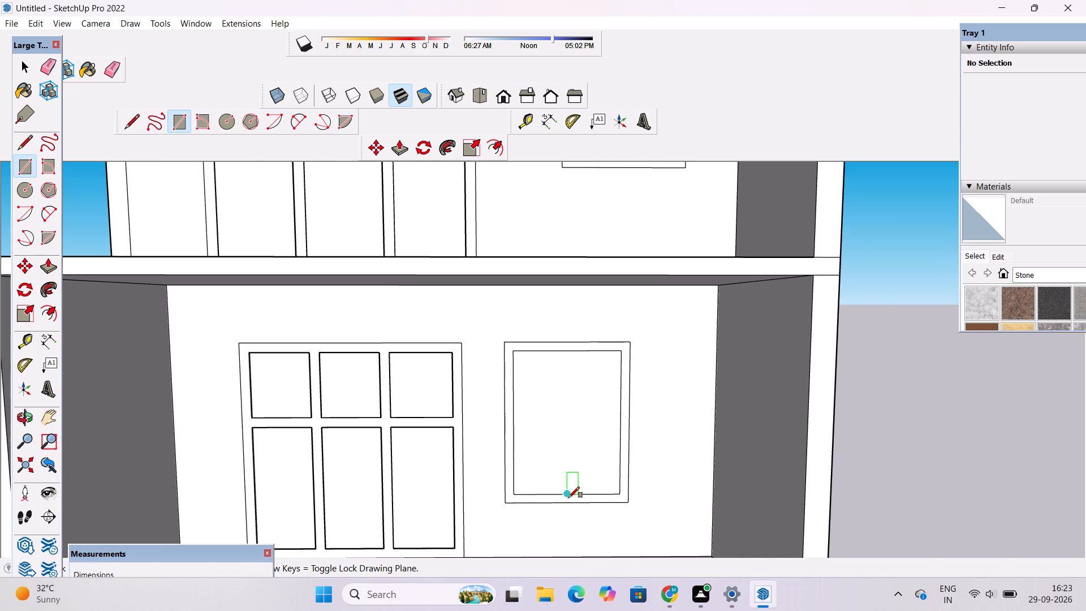
scroll(567, 498, "up", 15)
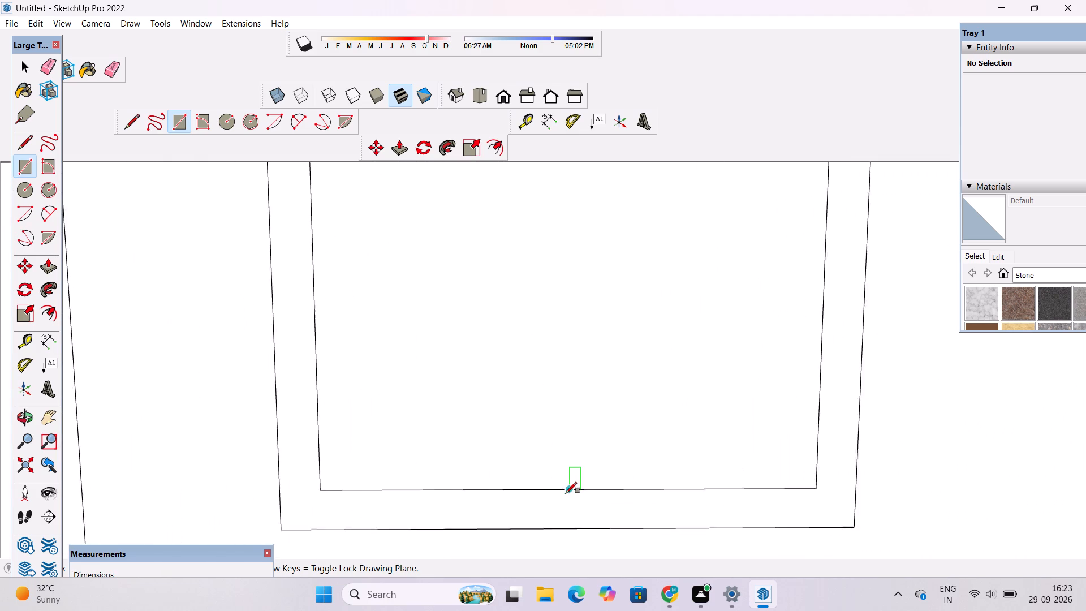
scroll(566, 493, "up", 2)
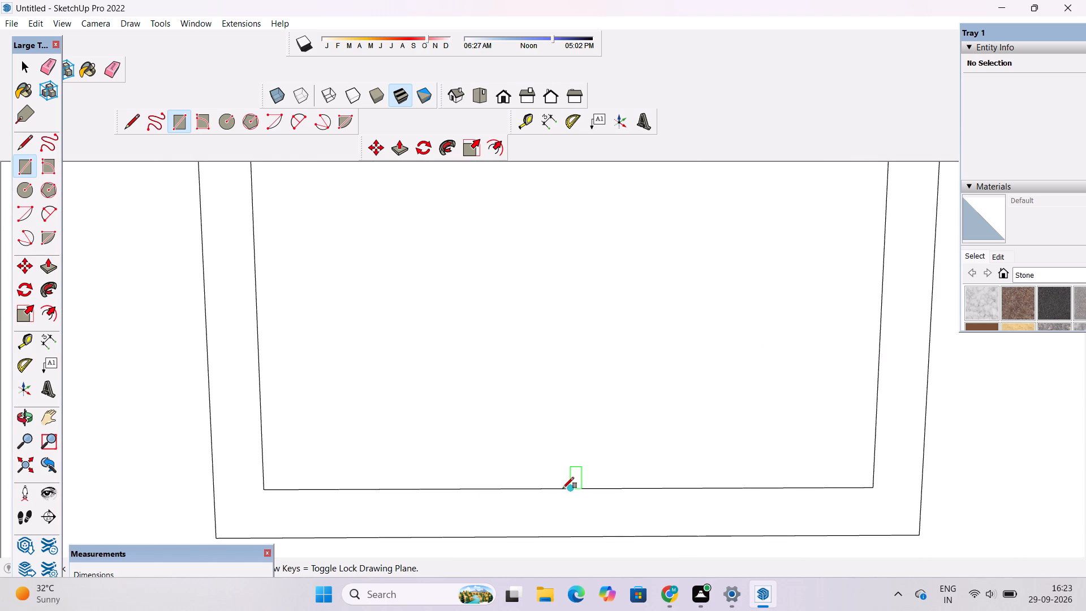
scroll(563, 488, "down", 1)
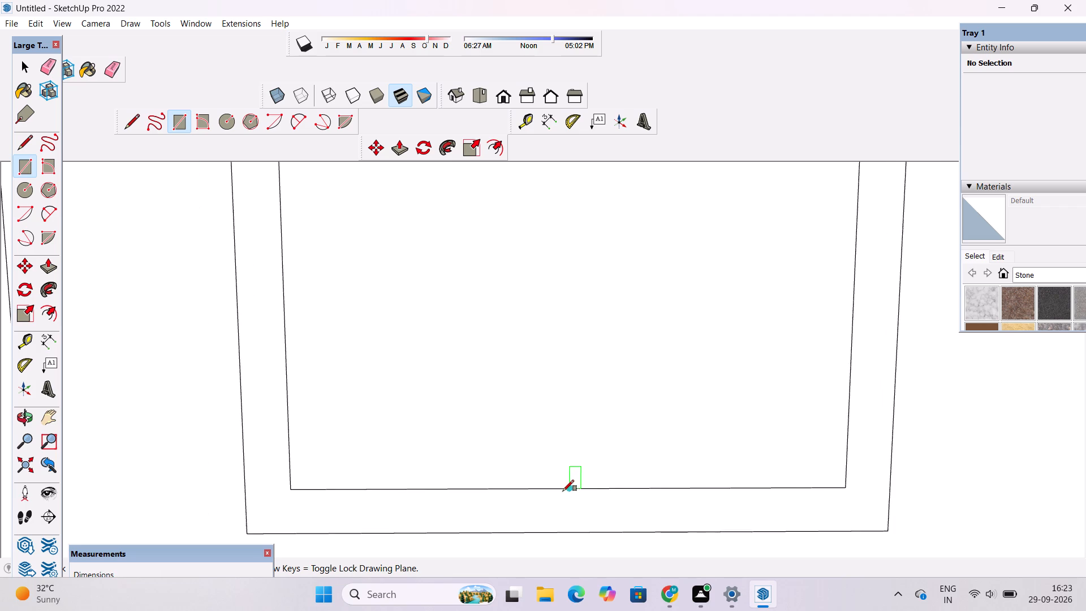
scroll(563, 491, "up", 6)
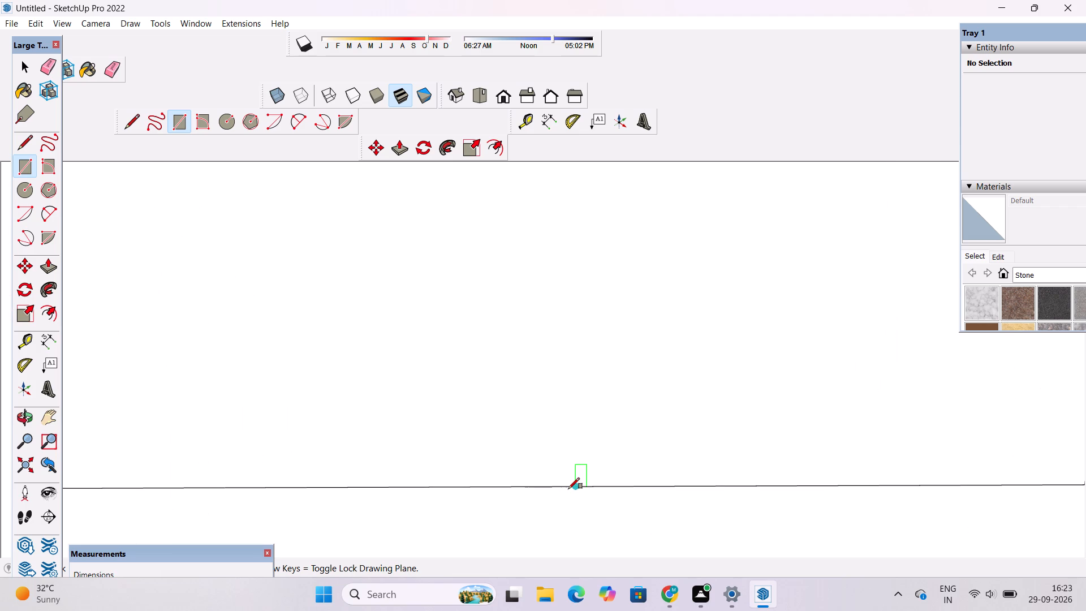
scroll(568, 489, "up", 9)
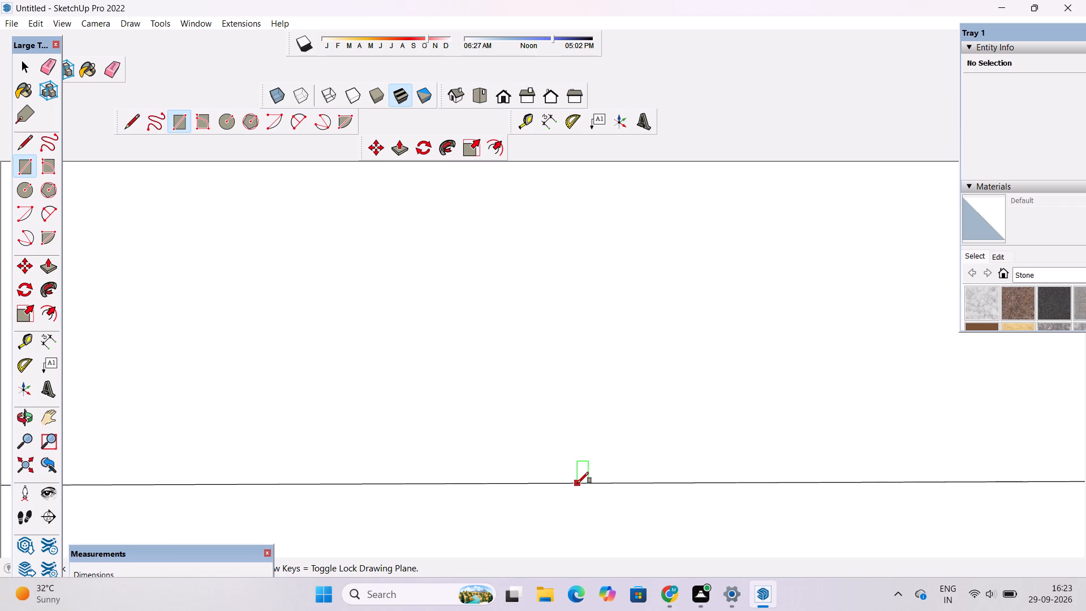
left_click(575, 483)
scroll(575, 483, "down", 20)
scroll(575, 483, "down", 2)
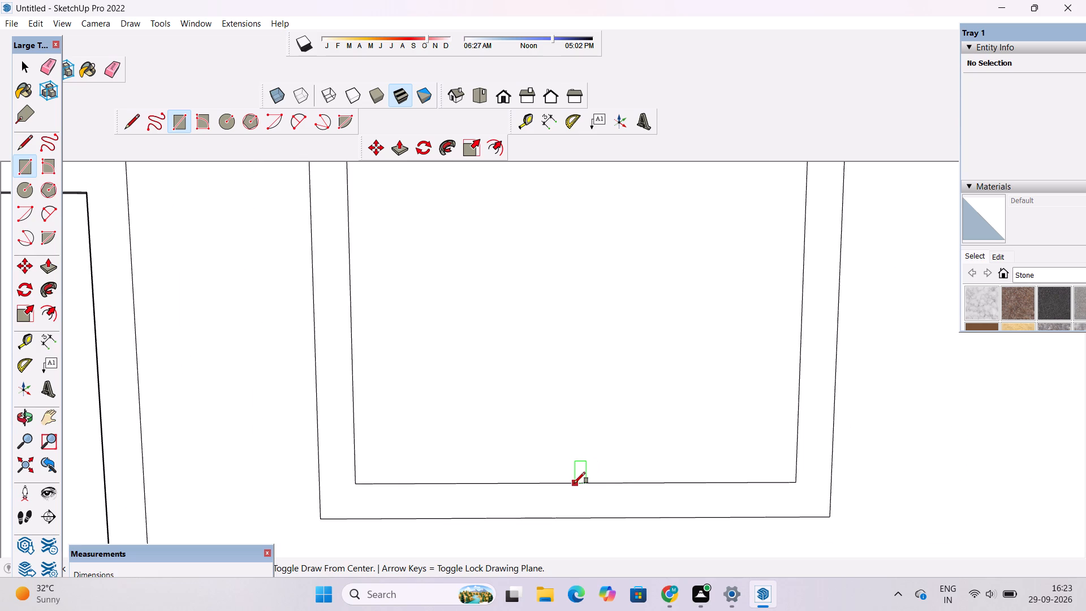
scroll(574, 483, "down", 10)
scroll(584, 324, "up", 4)
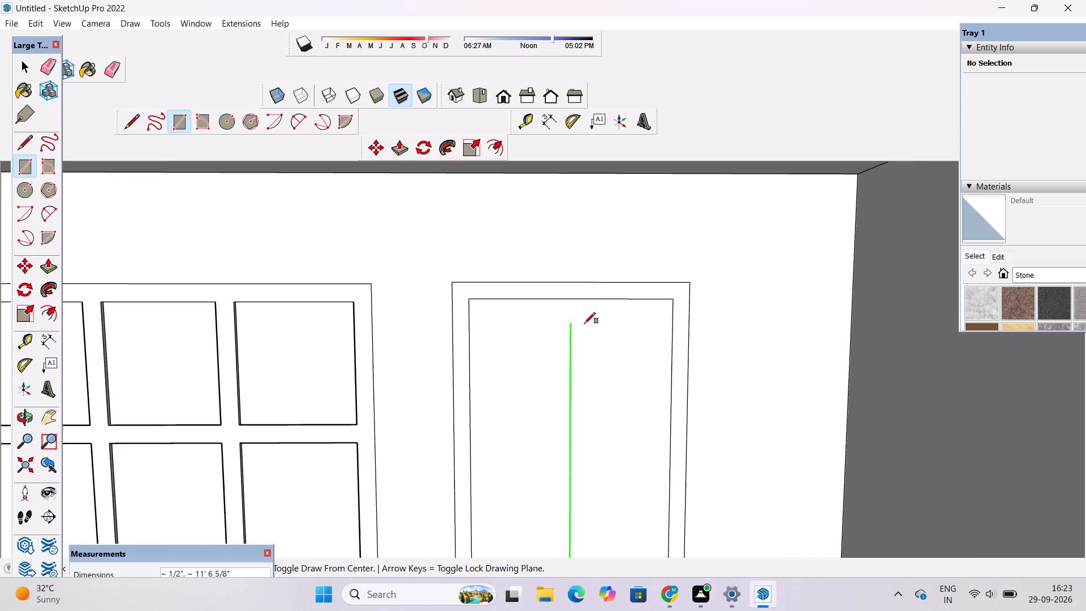
left_click(585, 298)
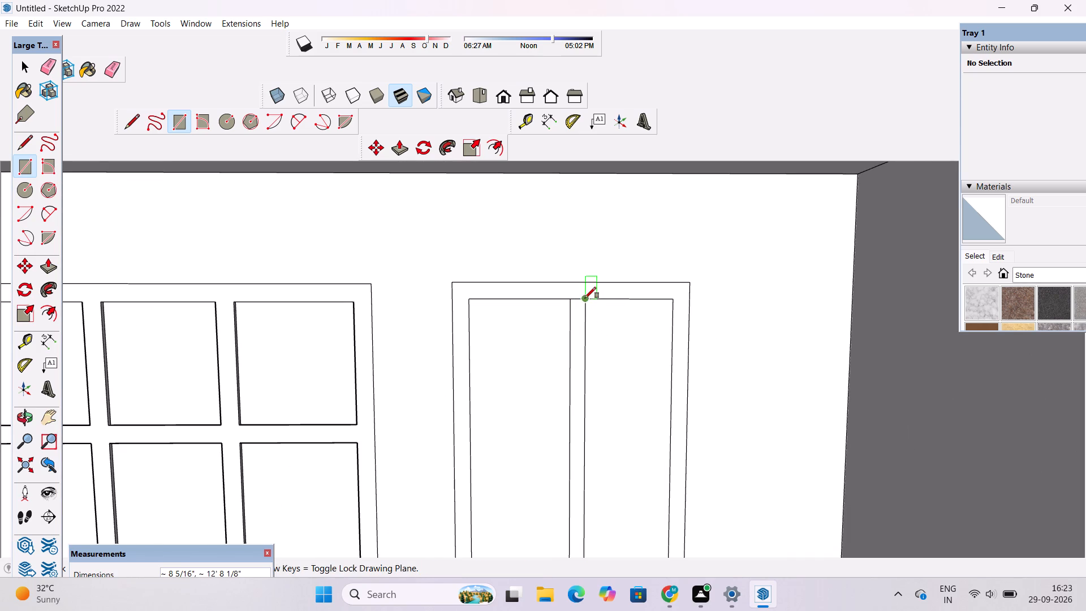
key("space")
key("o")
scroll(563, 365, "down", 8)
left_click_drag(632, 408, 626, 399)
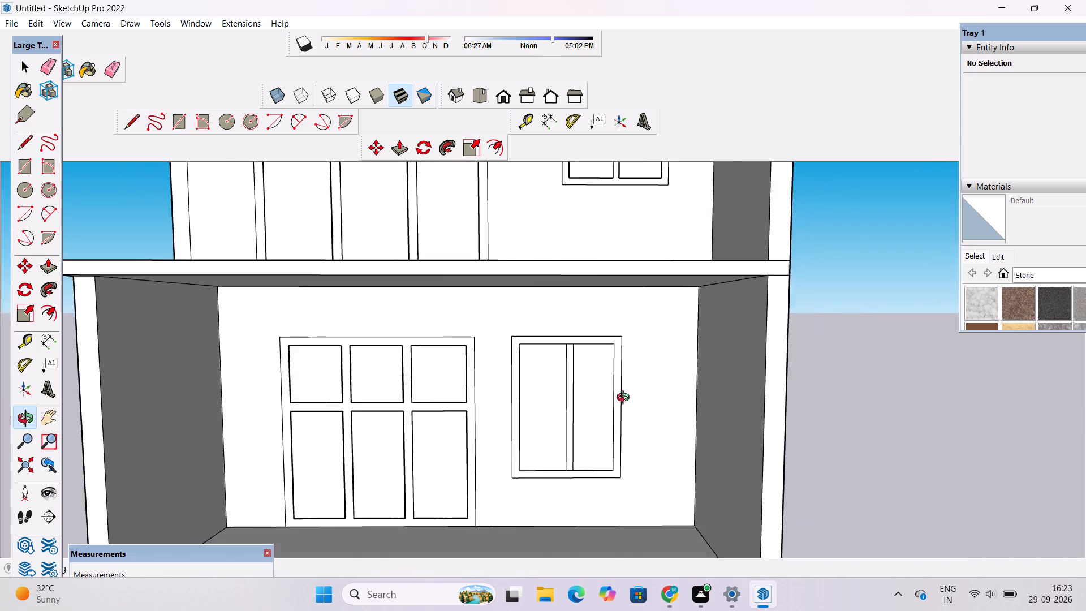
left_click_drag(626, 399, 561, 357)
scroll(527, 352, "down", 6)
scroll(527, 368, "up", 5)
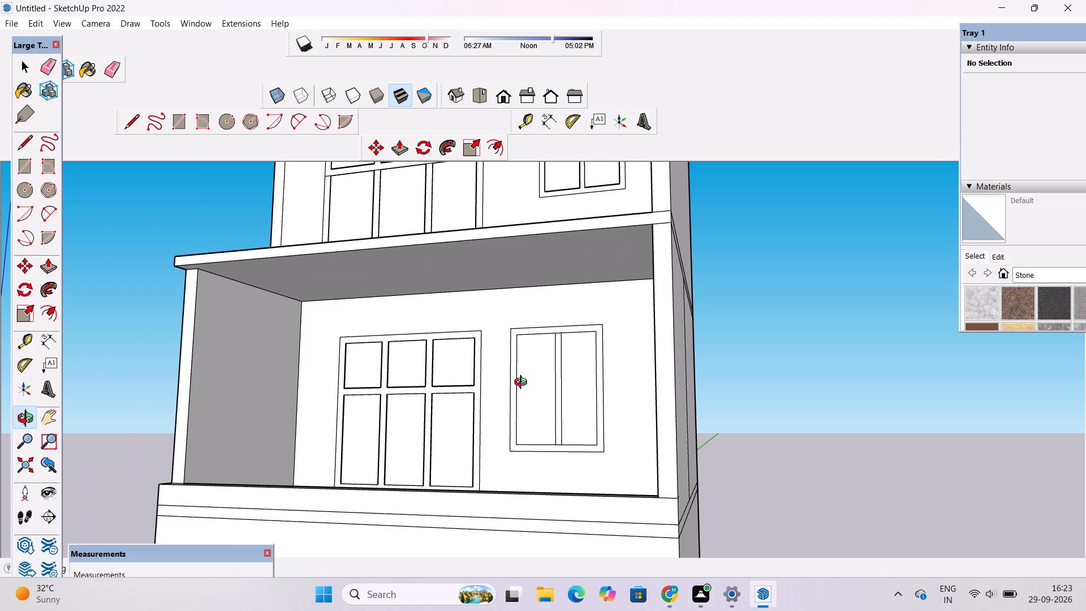
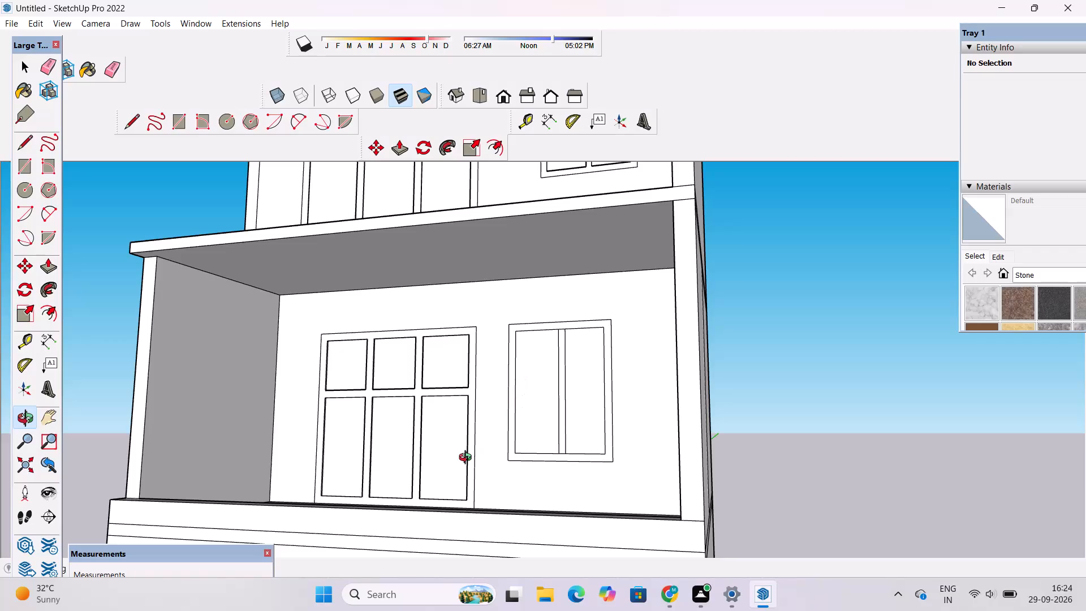
Examine the new two-pane window outline against the six-pane window and the upper-floor windows from several angles.
scroll(498, 433, "down", 5)
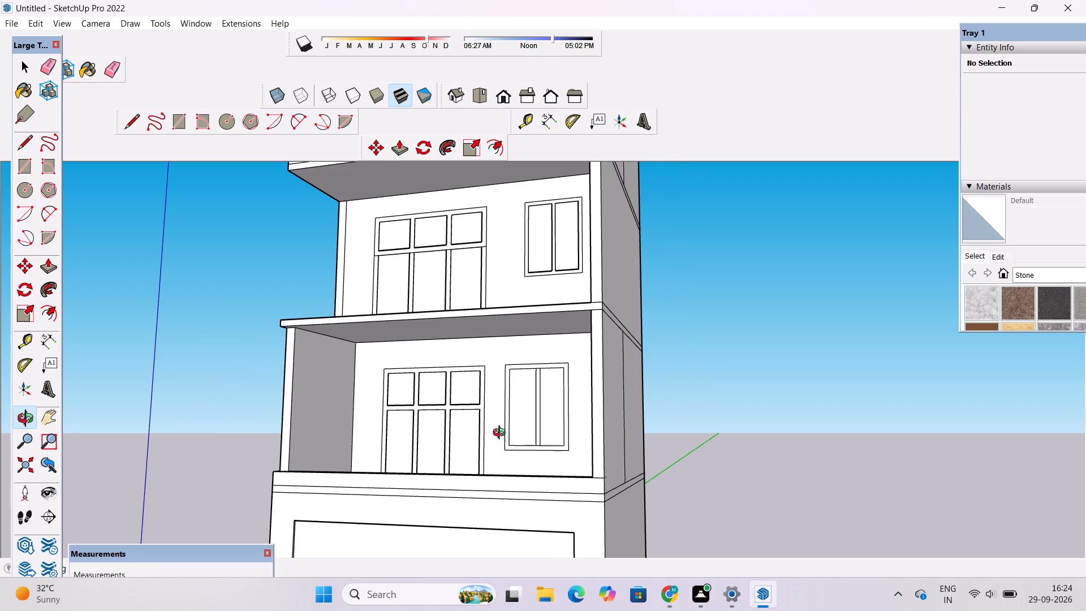
left_click_drag(501, 436, 596, 509)
scroll(583, 453, "up", 5)
key("o")
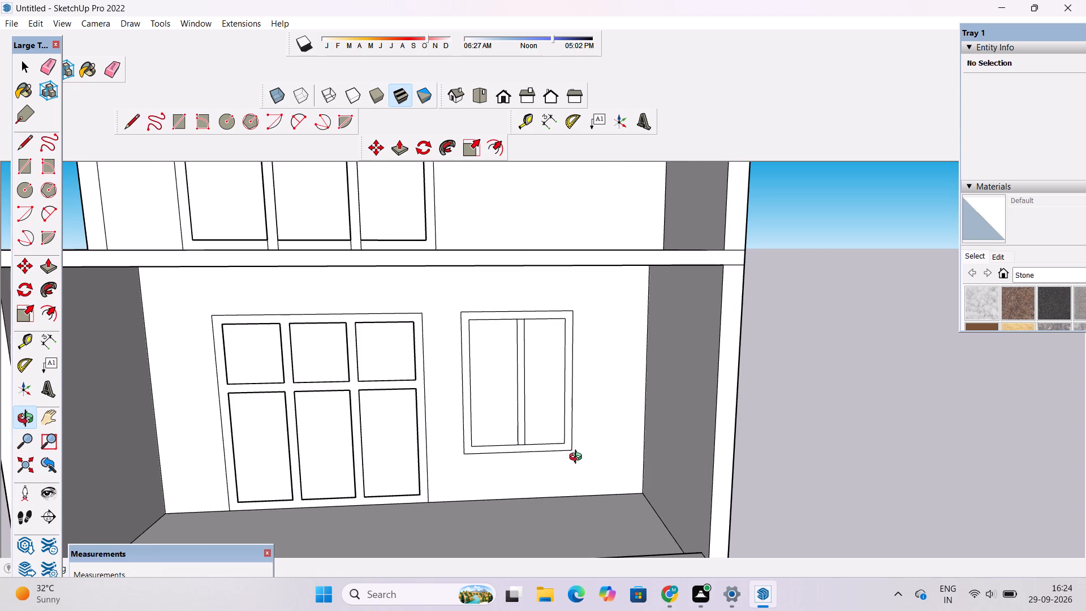
left_click_drag(572, 481, 553, 427)
scroll(546, 419, "down", 4)
scroll(529, 399, "up", 3, "shift")
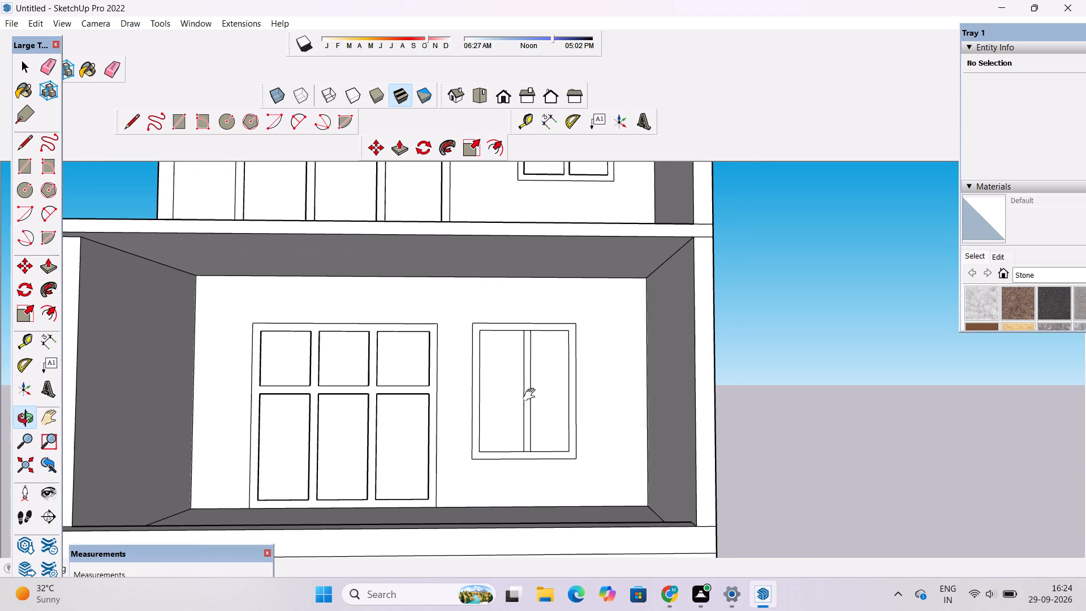
left_click_drag(527, 399, 533, 406)
scroll(536, 403, "up", 2)
left_click_drag(536, 400, 522, 436, "shift")
scroll(514, 421, "down", 4)
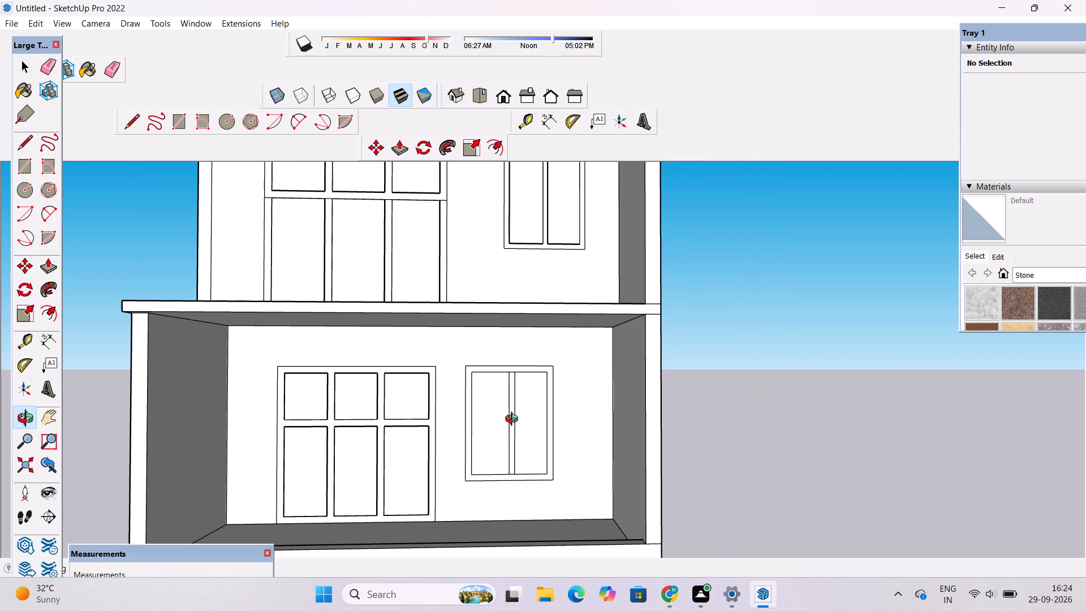
scroll(514, 420, "down", 1)
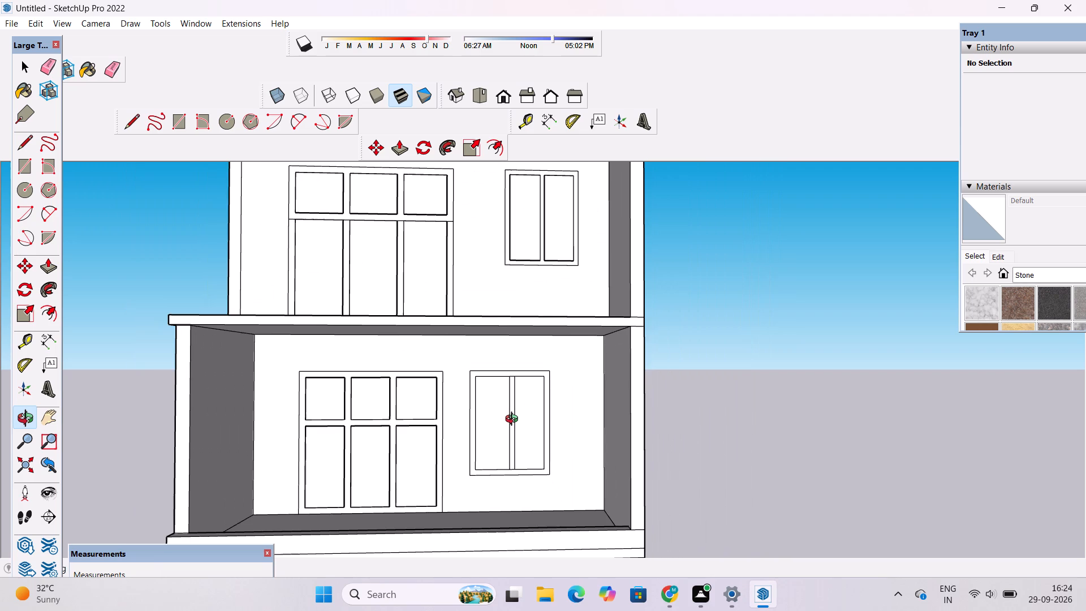
scroll(514, 422, "down", 2)
scroll(520, 431, "up", 5)
left_click_drag(510, 436, 512, 438)
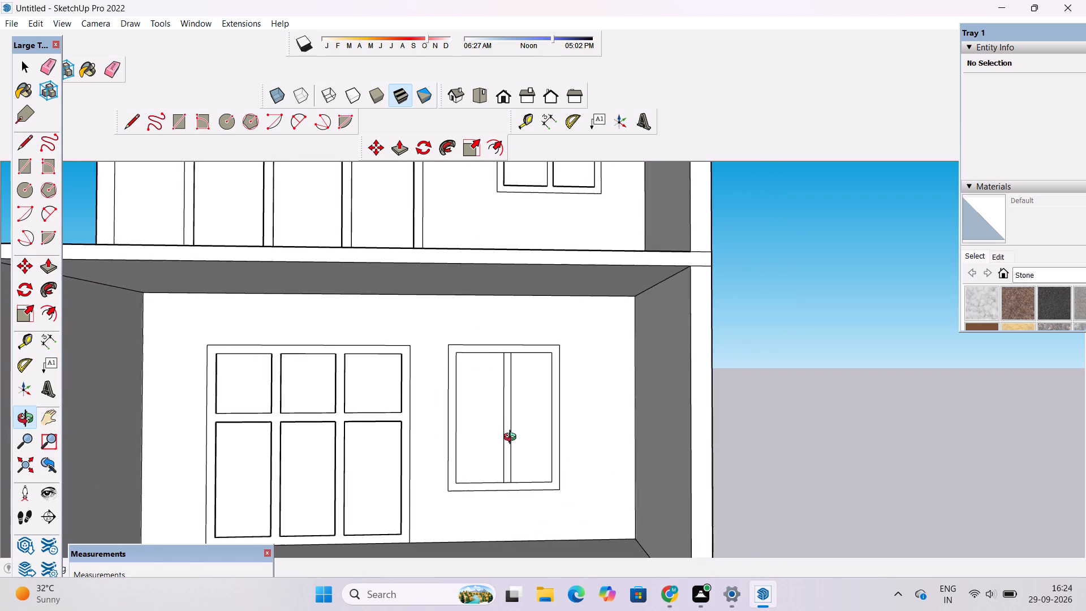
left_click_drag(512, 438, 529, 445)
Push the new window's narrower pane, the one farther from the six-pane window, 2" into the wall.
scroll(530, 442, "up", 2)
left_click_drag(518, 430, 490, 432, "shift")
left_click_drag(447, 434, 503, 449)
scroll(504, 430, "up", 3)
left_click_drag(498, 429, 518, 436)
left_click_drag(518, 436, 511, 427, "shift")
key("space")
left_click(499, 414)
key("p")
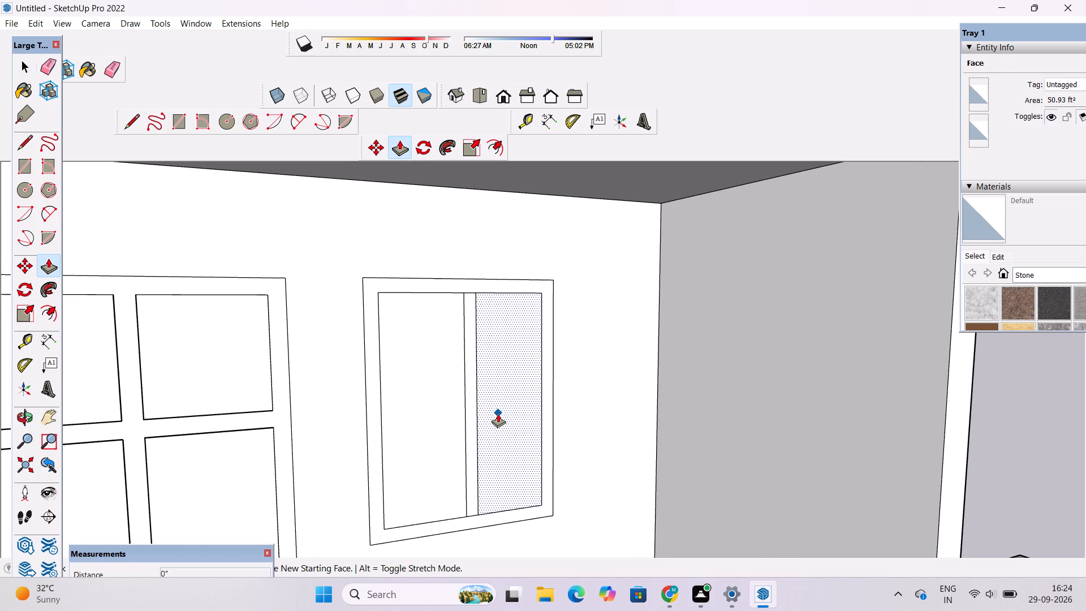
left_click(498, 414)
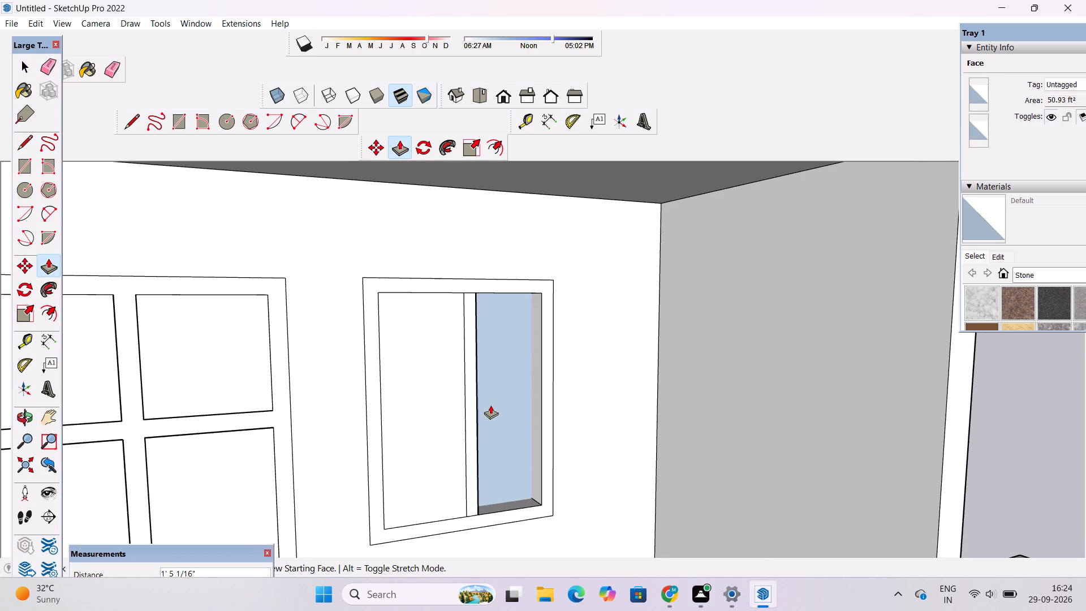
type("2\"")
key("Return")
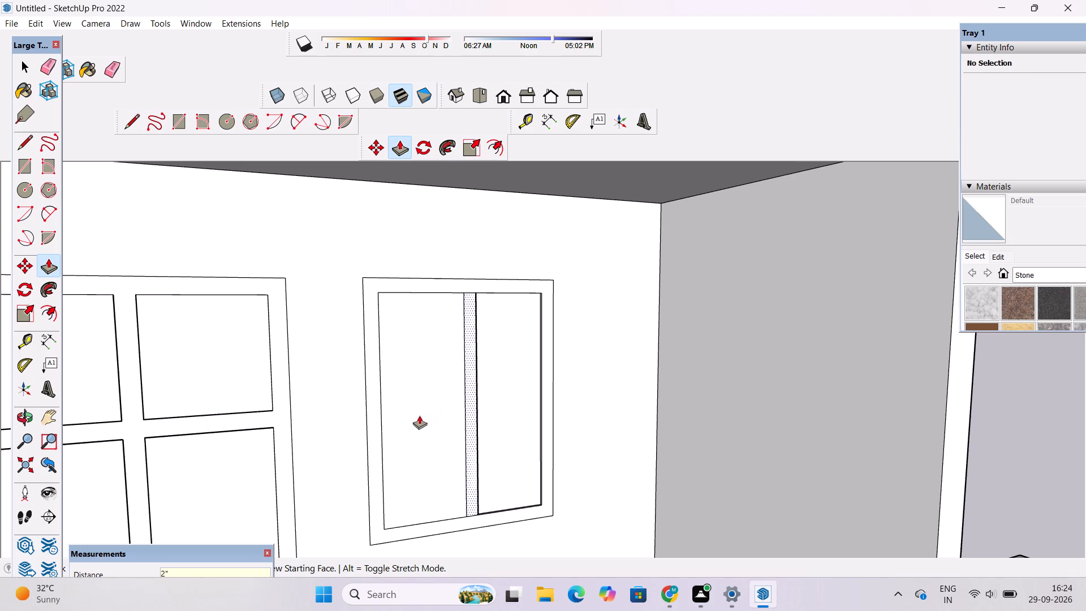
Push the new window's other pane, the one nearer the six-pane window, 2" into the wall.
scroll(380, 410, "up", 2)
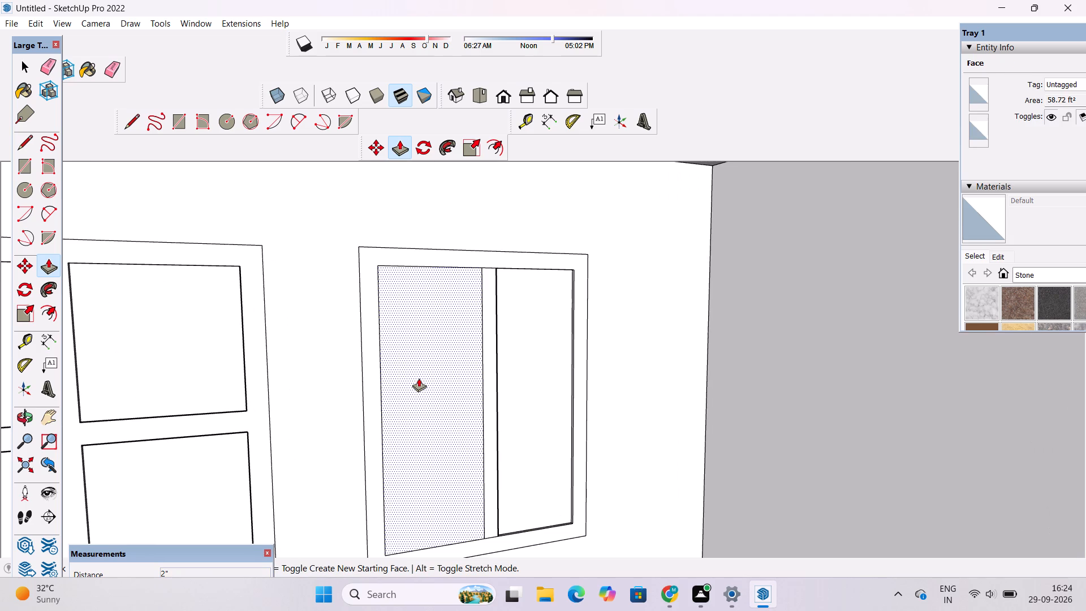
left_click(419, 378)
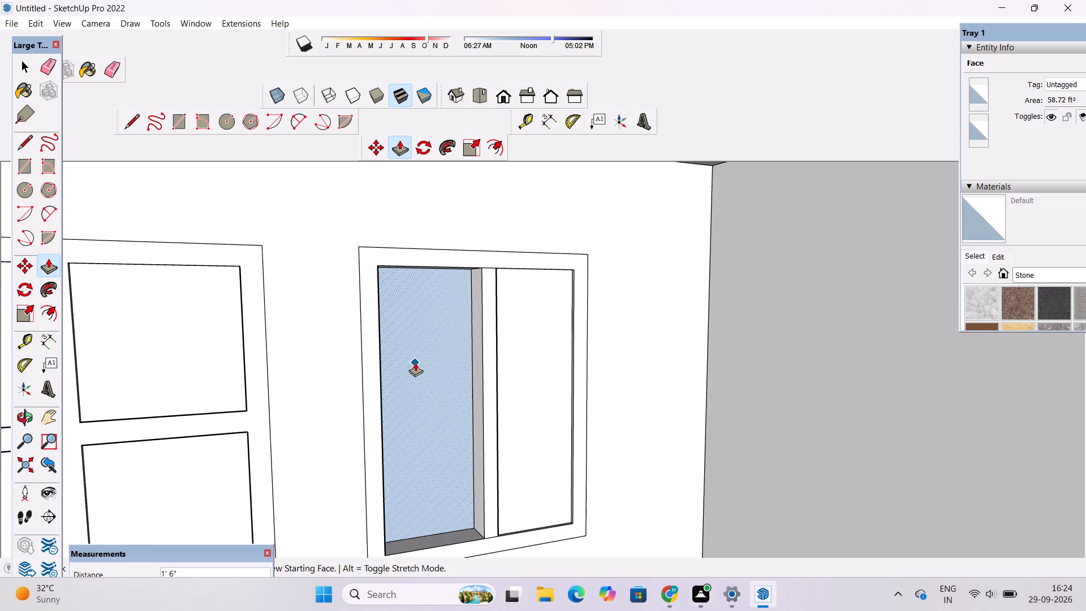
type("32")
key("BackSpace")
key("BackSpace")
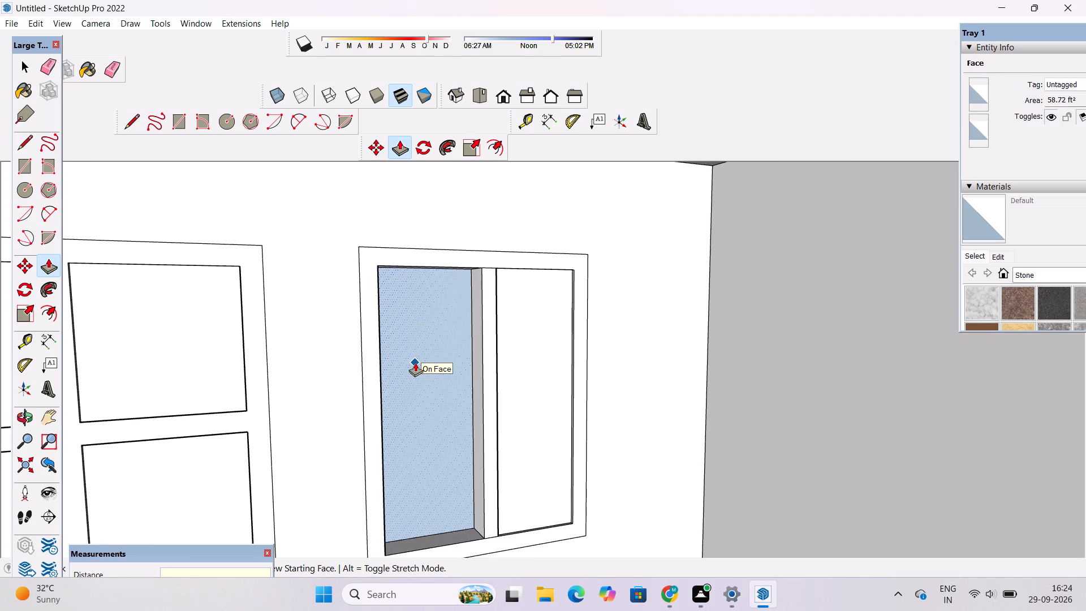
type("2\"")
key("Return")
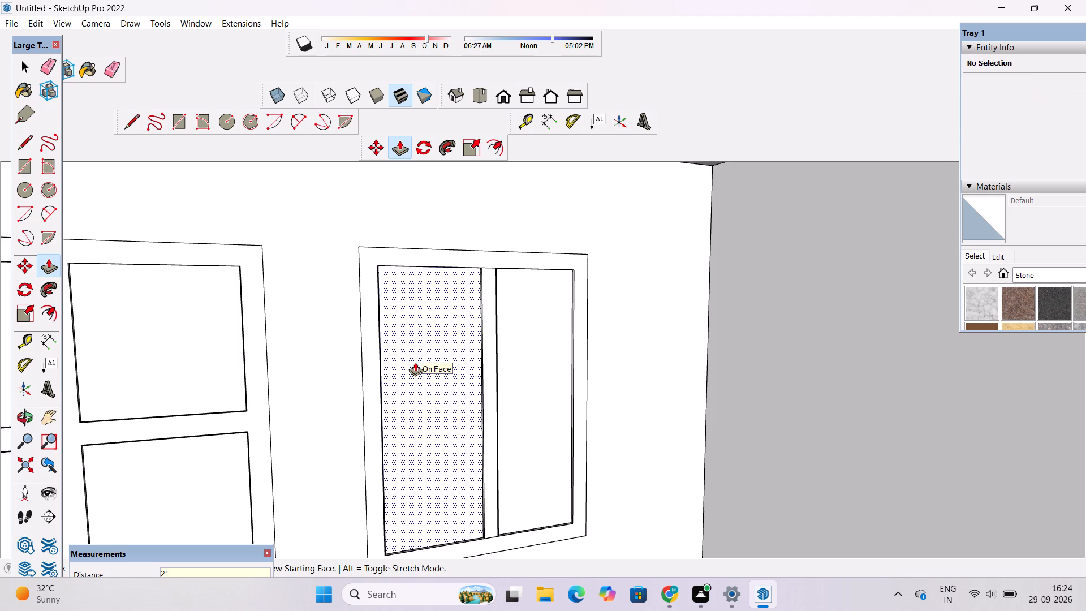
Clear the selection and inspect the recessed two-pane window beside the six-pane window and against the floor above.
key("o")
scroll(414, 368, "down", 5)
left_click_drag(501, 359, 482, 362)
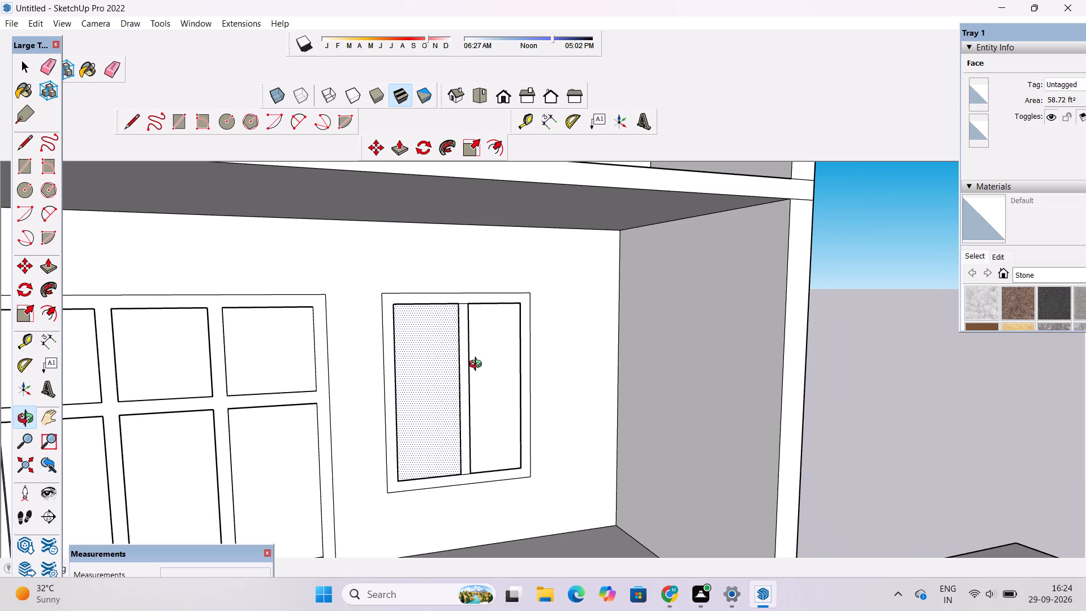
scroll(499, 368, "down", 2)
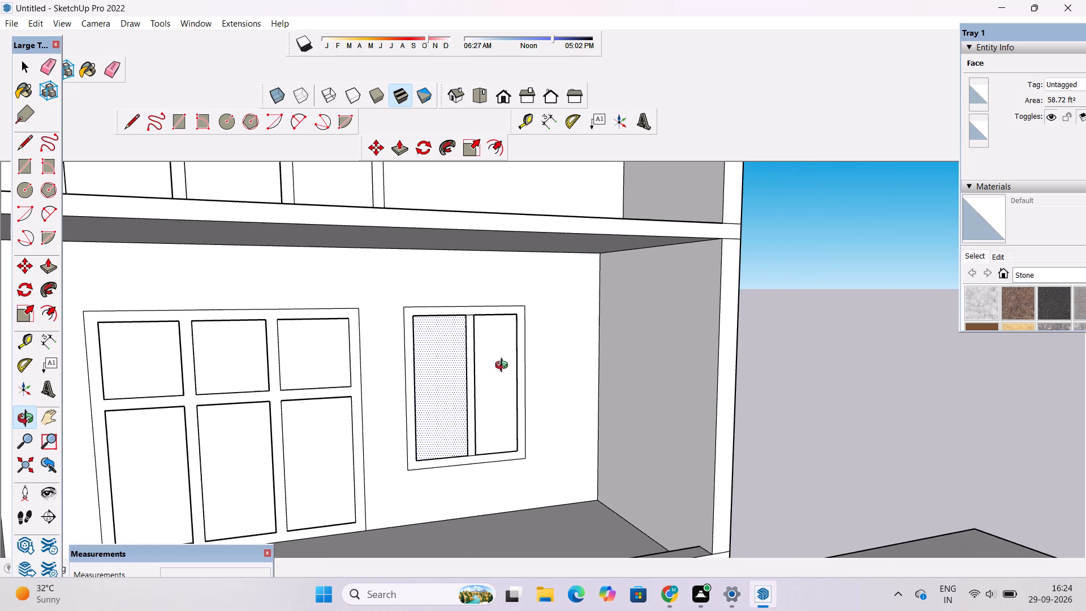
left_click_drag(558, 363, 525, 360)
left_click_drag(520, 366, 594, 381, "shift")
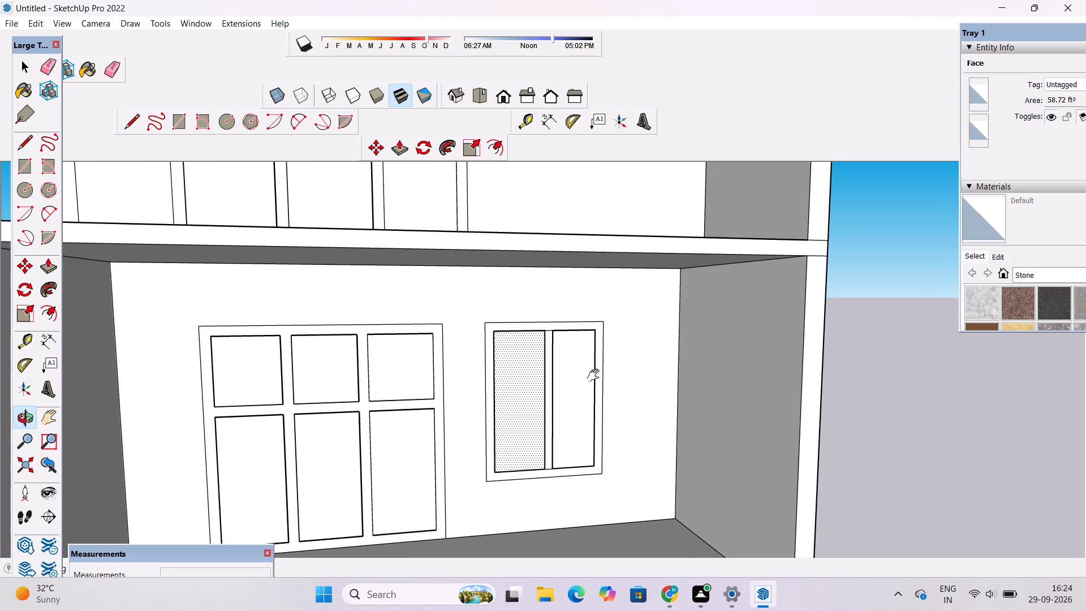
left_click_drag(596, 376, 557, 369)
key("space")
left_click(847, 351)
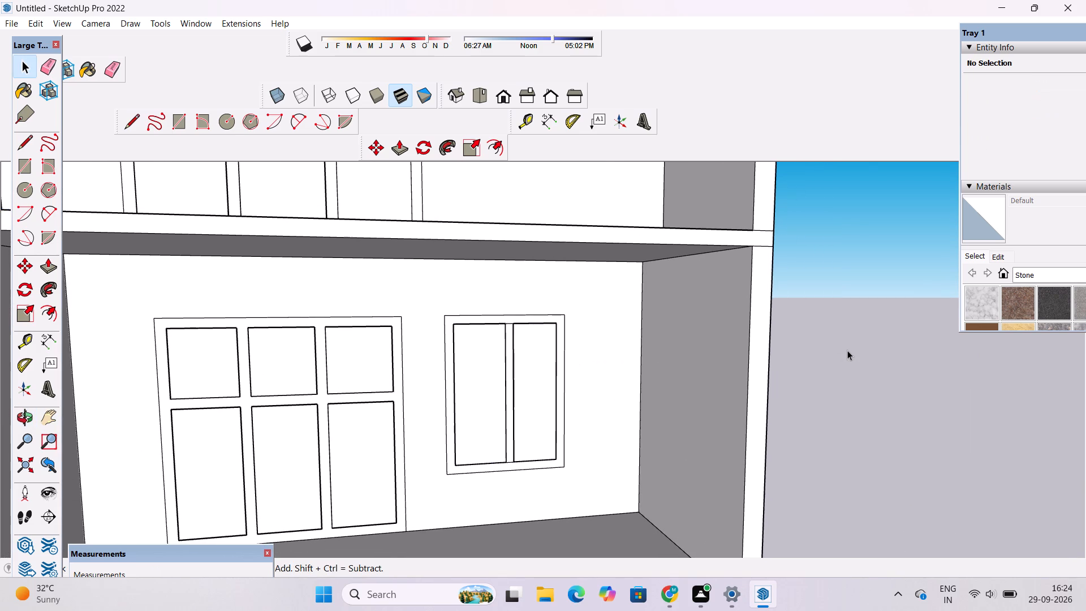
key("o")
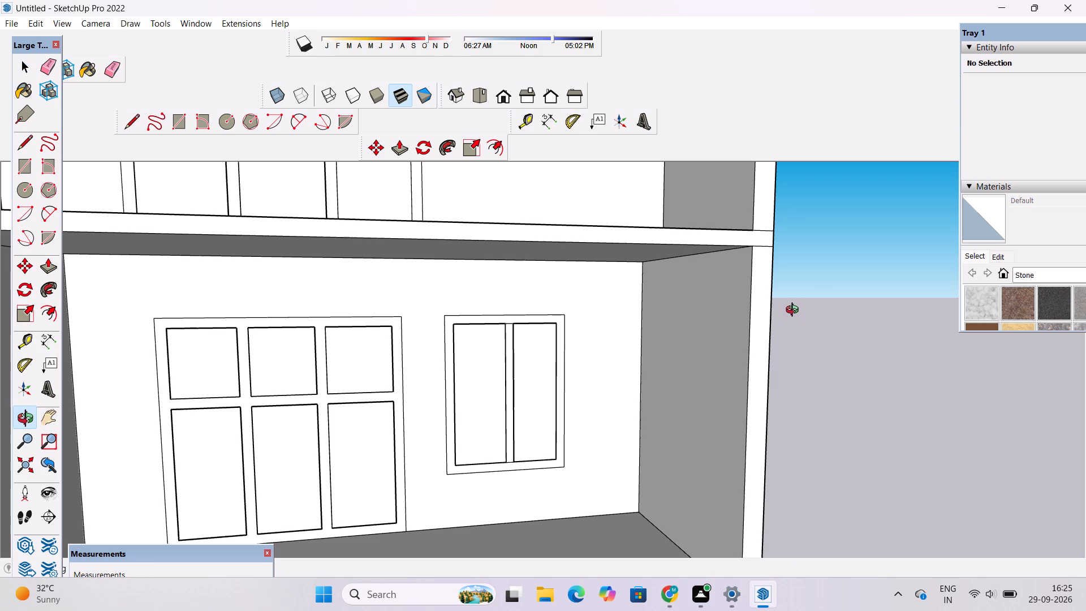
double_click(727, 338, "shift")
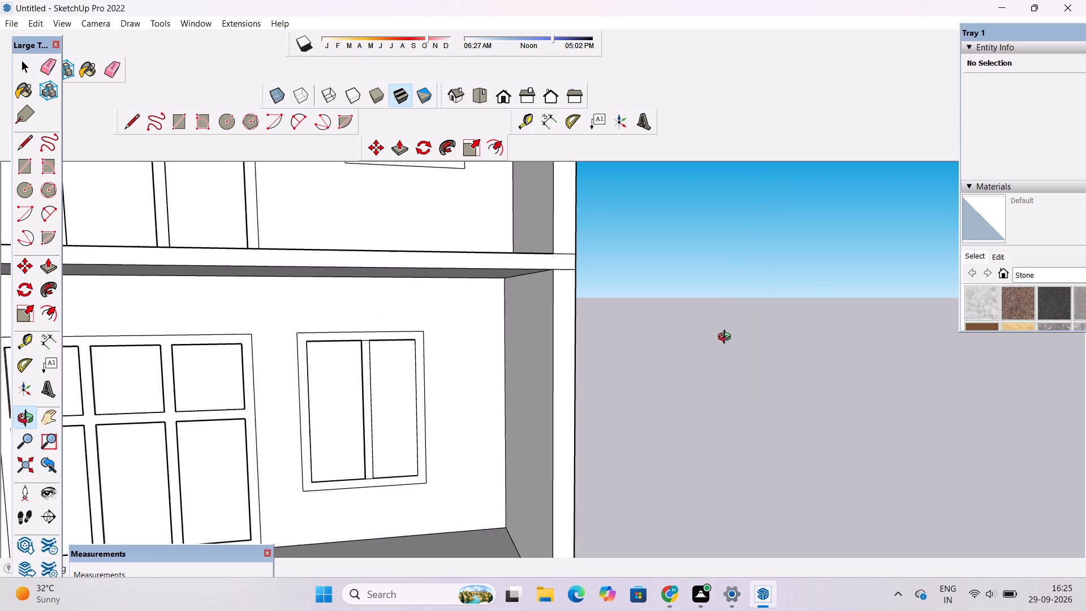
left_click_drag(638, 356, 738, 338, "shift")
scroll(734, 326, "down", 7)
left_click_drag(705, 332, 656, 346)
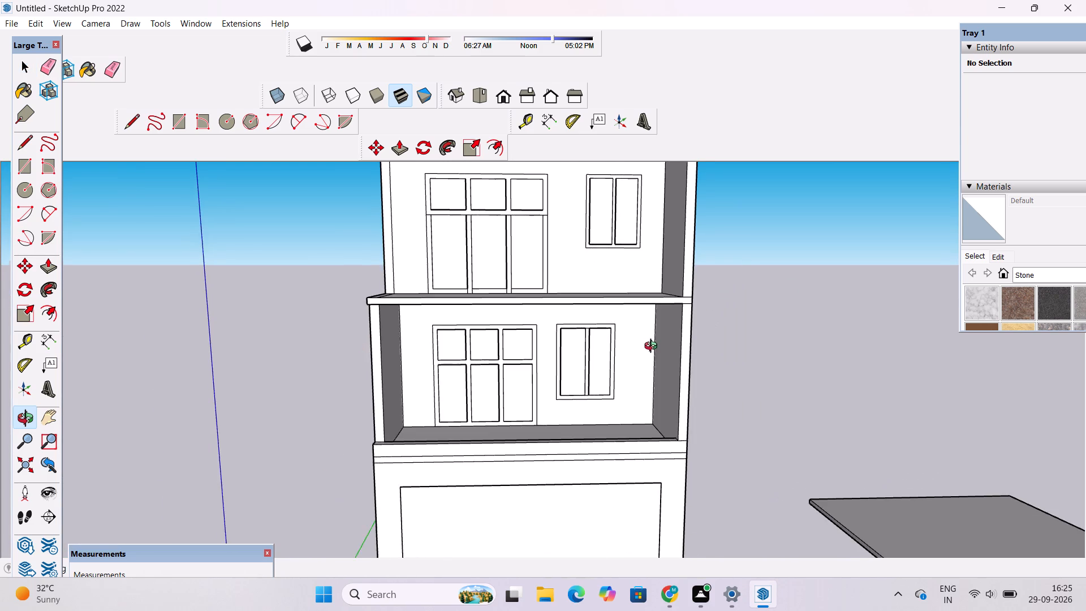
scroll(653, 346, "up", 2)
left_click_drag(637, 350, 642, 351)
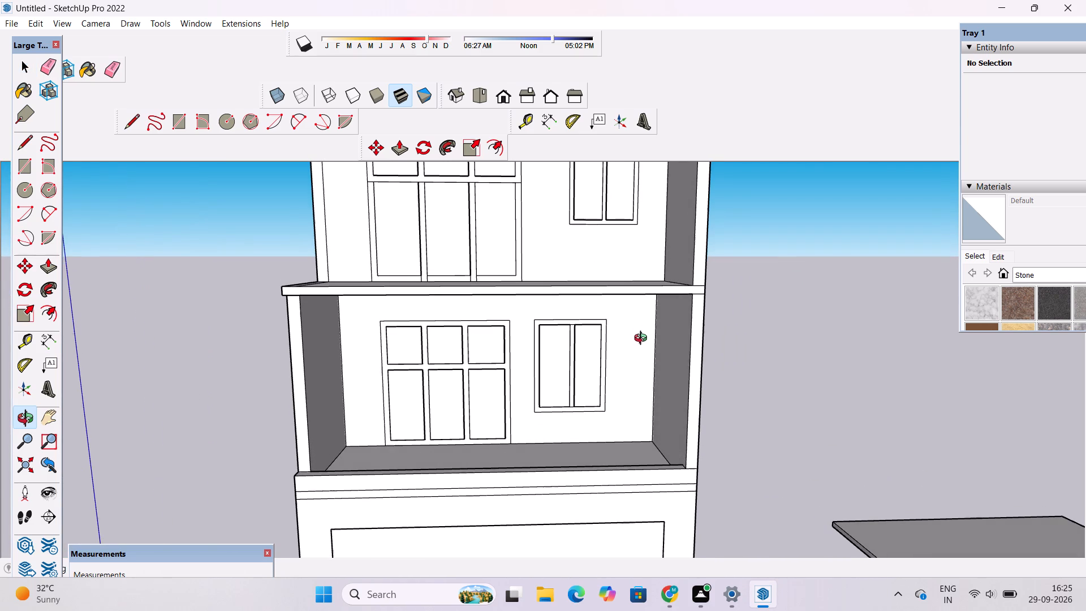
scroll(643, 339, "down", 2)
left_click_drag(645, 345, 648, 335, "shift")
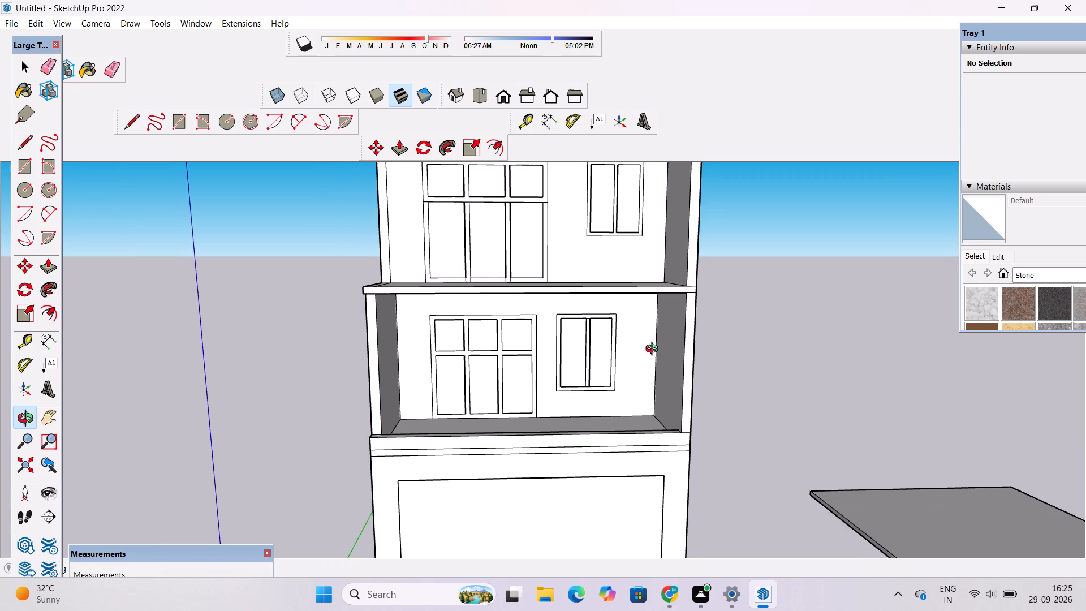
scroll(638, 346, "down", 3)
scroll(568, 363, "up", 2)
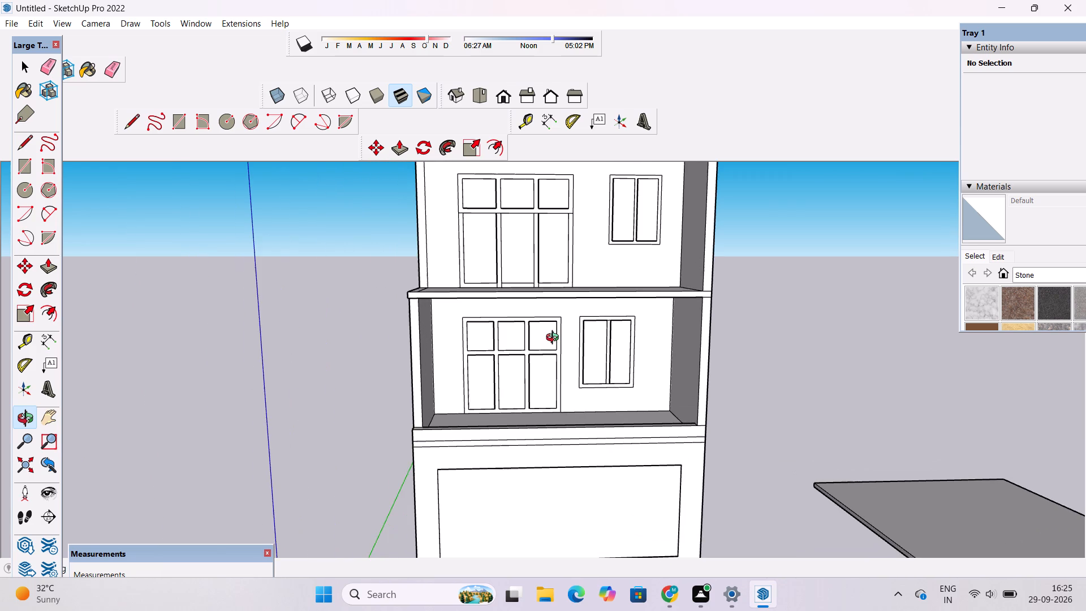
left_click_drag(555, 339, 538, 351, "shift")
scroll(523, 369, "up", 1)
left_click_drag(508, 380, 525, 381)
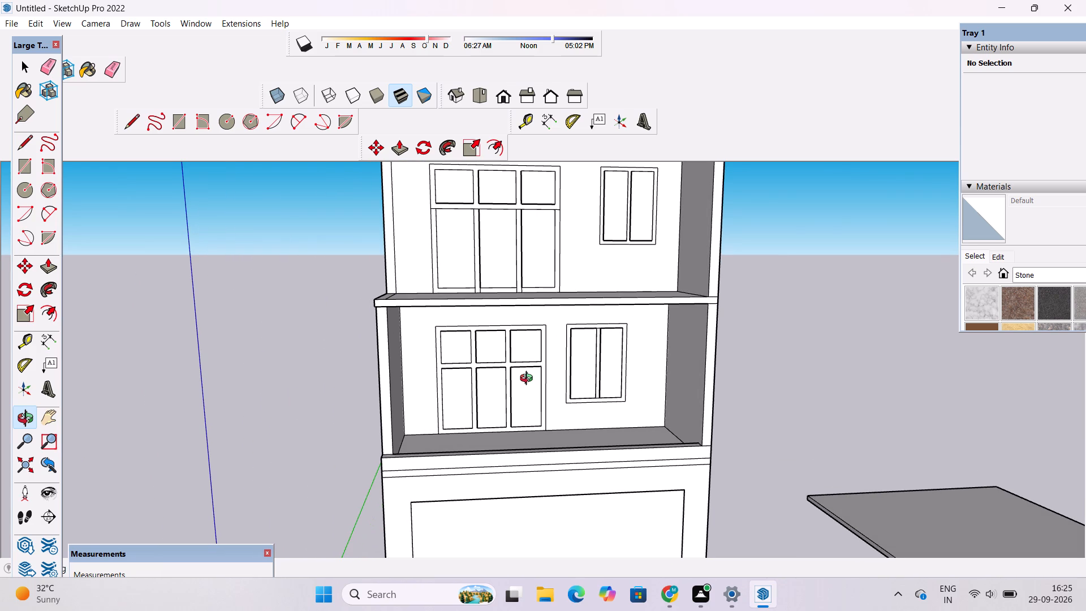
scroll(529, 380, "up", 1)
scroll(529, 380, "down", 4)
scroll(529, 380, "up", 8)
left_click_drag(532, 380, 449, 410, "shift")
scroll(443, 406, "down", 4)
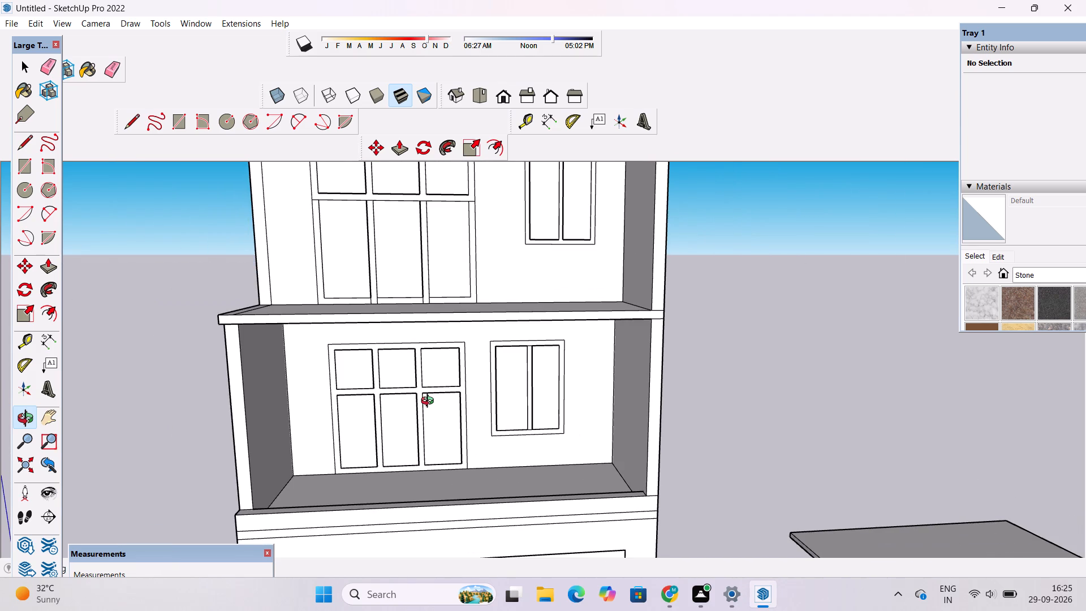
scroll(459, 416, "down", 2)
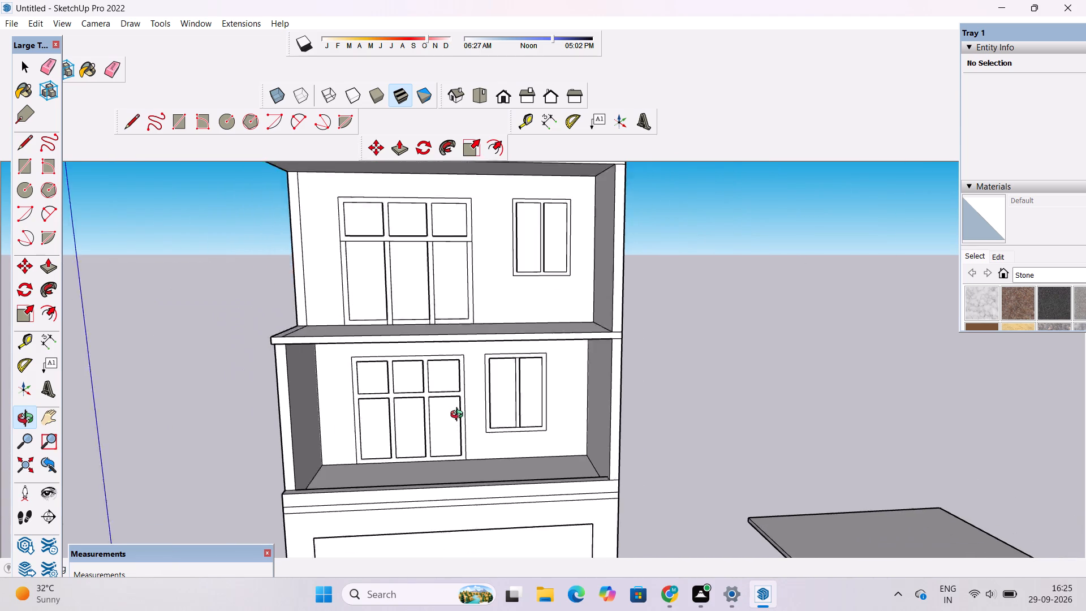
scroll(459, 416, "down", 2)
left_click_drag(453, 402, 471, 423, "shift")
scroll(472, 424, "up", 6)
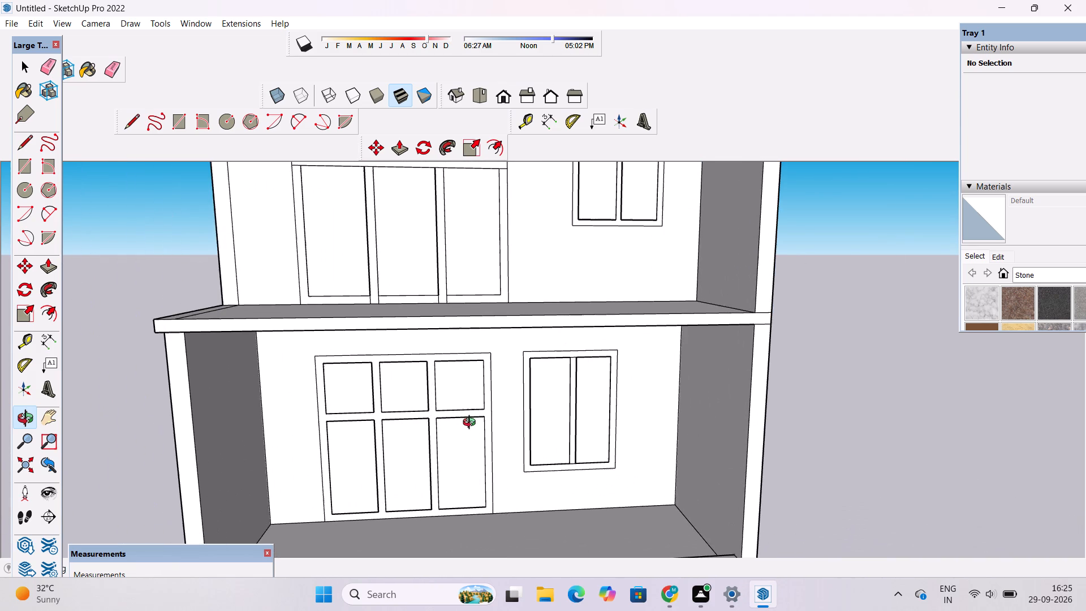
scroll(472, 424, "down", 2)
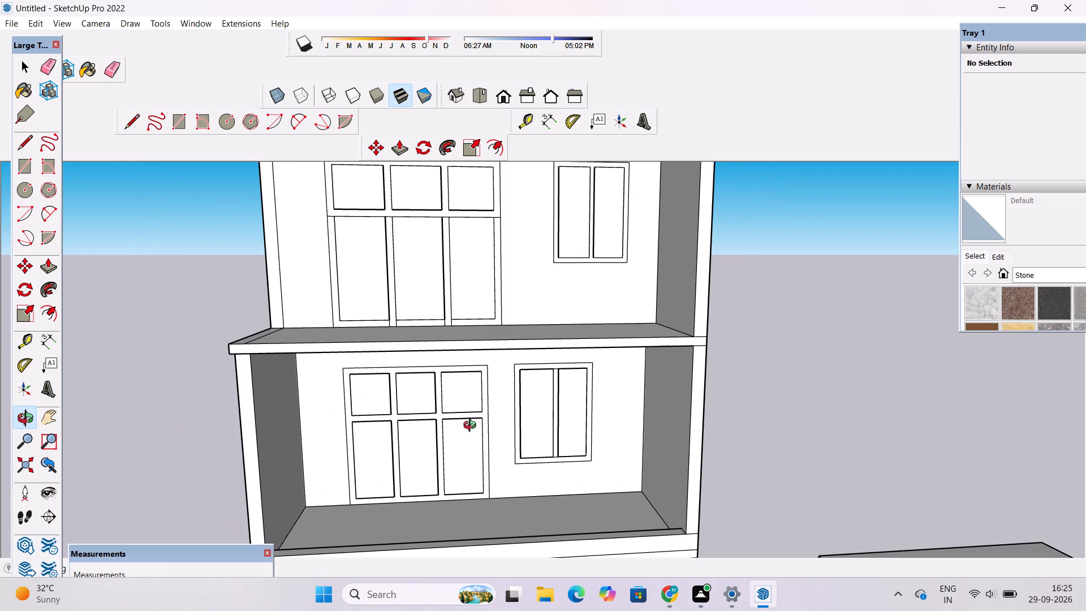
scroll(472, 427, "up", 2)
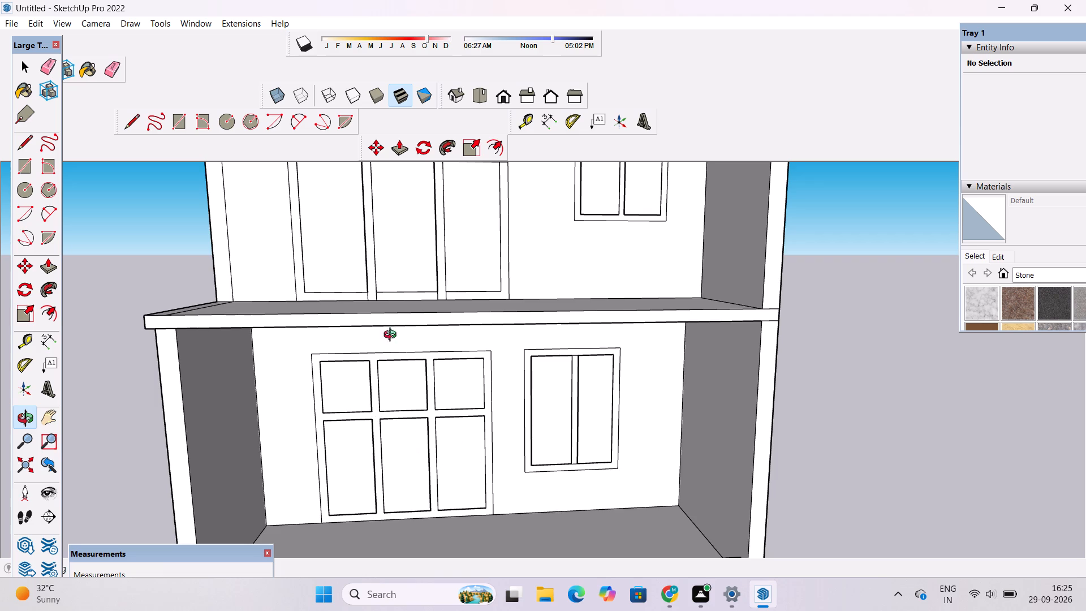
scroll(334, 353, "down", 4)
scroll(338, 364, "up", 3)
left_click_drag(381, 359, 444, 334, "shift")
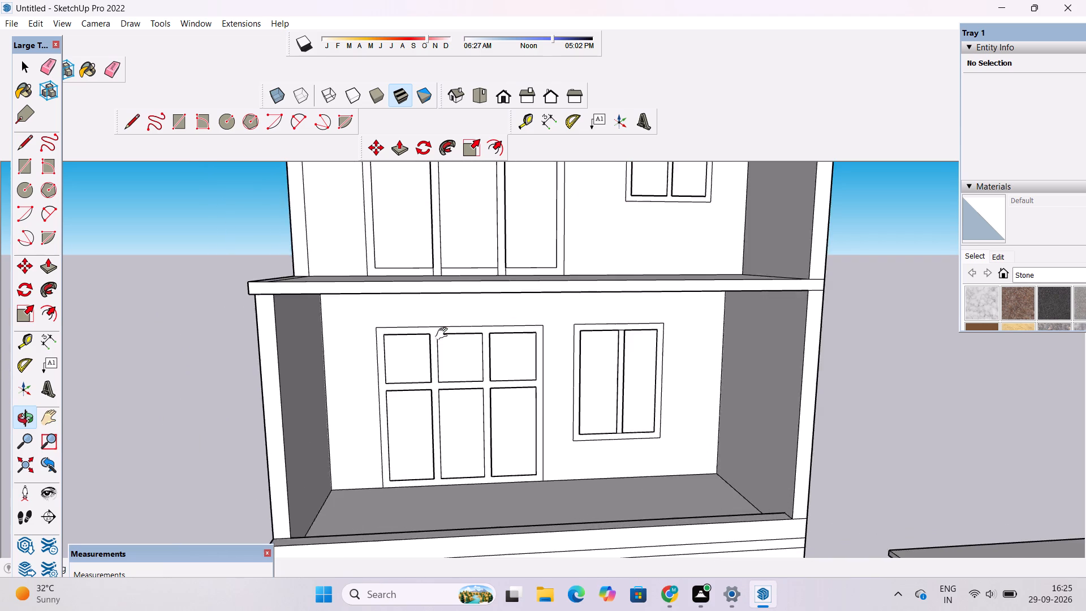
Examine the large recessed panel below the windowed floors from several angles, including its left edge up close.
scroll(424, 325, "down", 7)
left_click_drag(433, 461, 406, 419)
scroll(415, 457, "up", 11)
left_click_drag(432, 454, 313, 386)
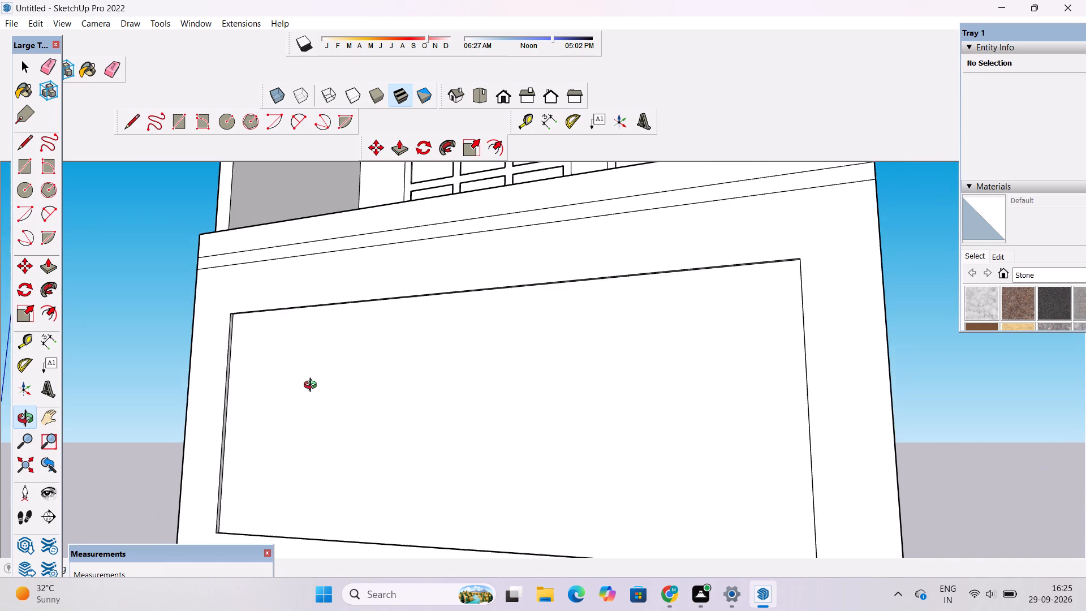
scroll(313, 386, "down", 1)
left_click_drag(298, 376, 288, 347, "shift")
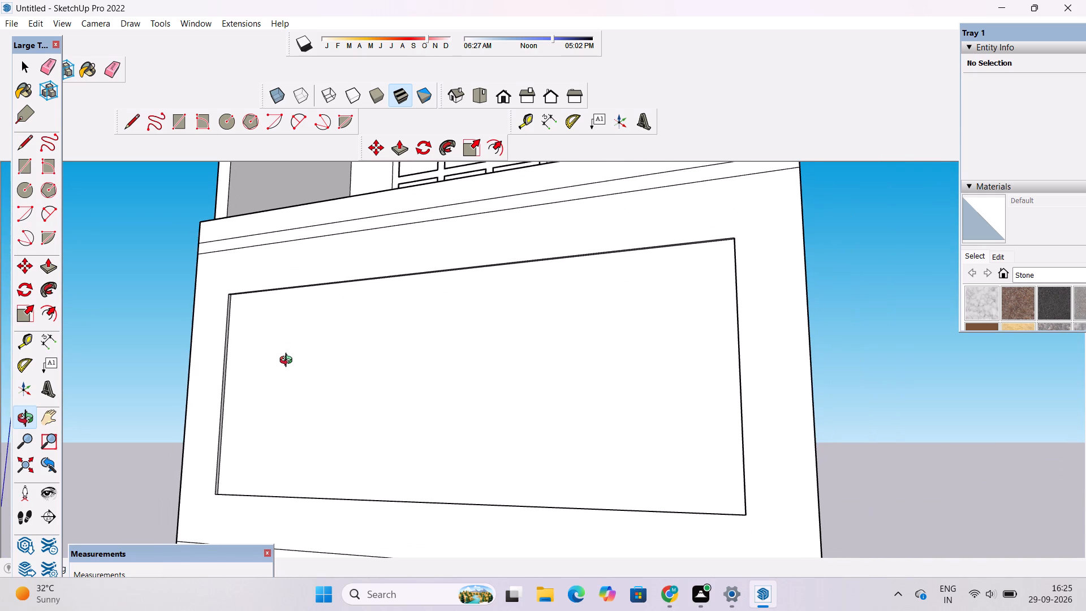
scroll(288, 362, "down", 2)
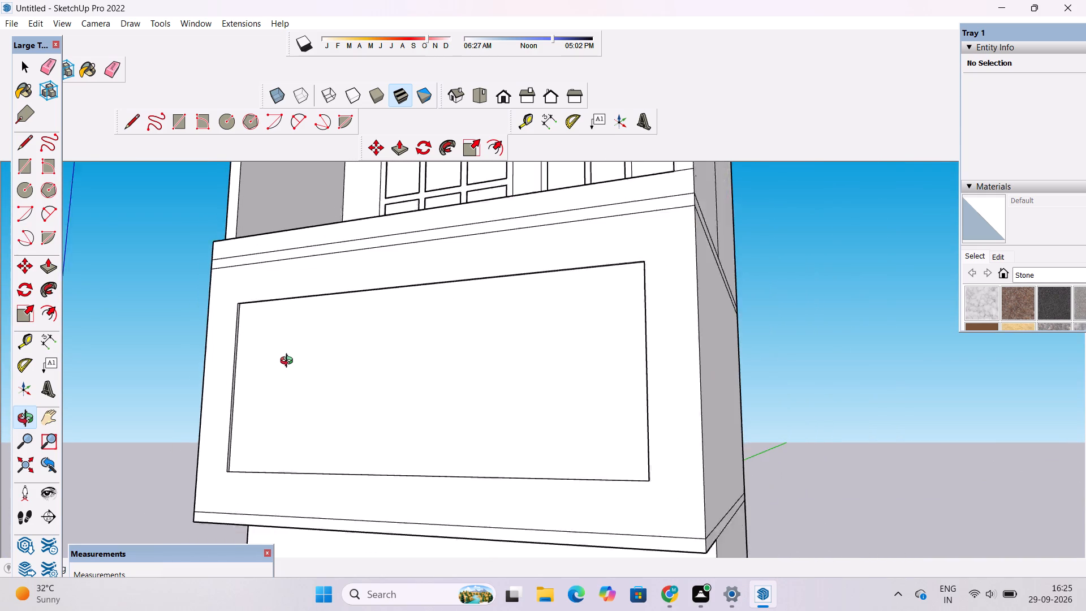
scroll(289, 362, "down", 2)
scroll(289, 362, "up", 4)
scroll(291, 364, "down", 3)
left_click_drag(291, 372, 311, 376)
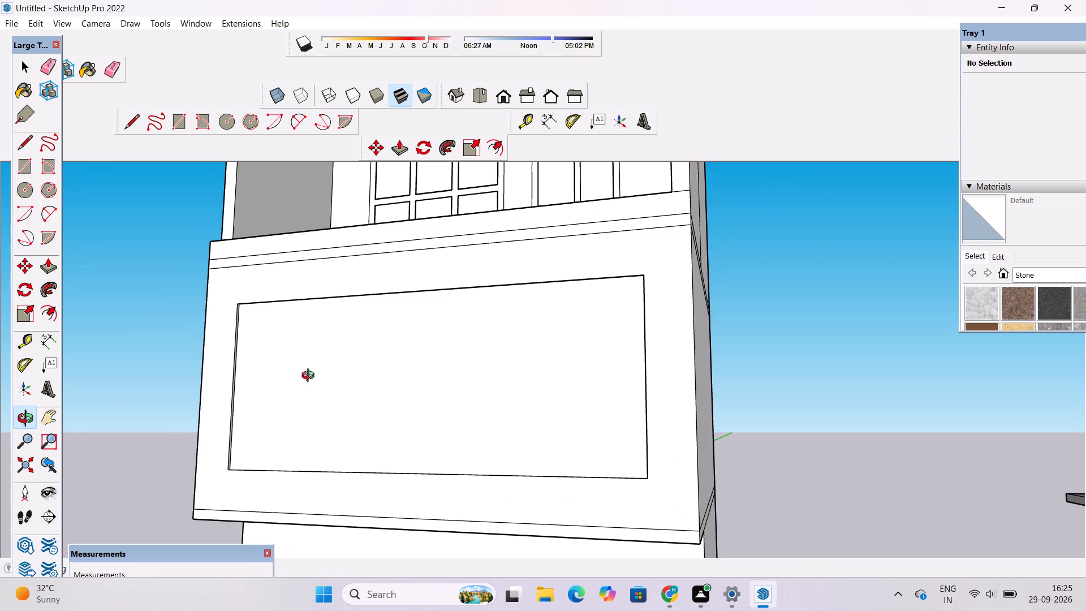
left_click_drag(311, 378, 327, 364, "shift")
scroll(311, 360, "up", 2)
left_click_drag(312, 369, 260, 386)
scroll(261, 395, "up", 3)
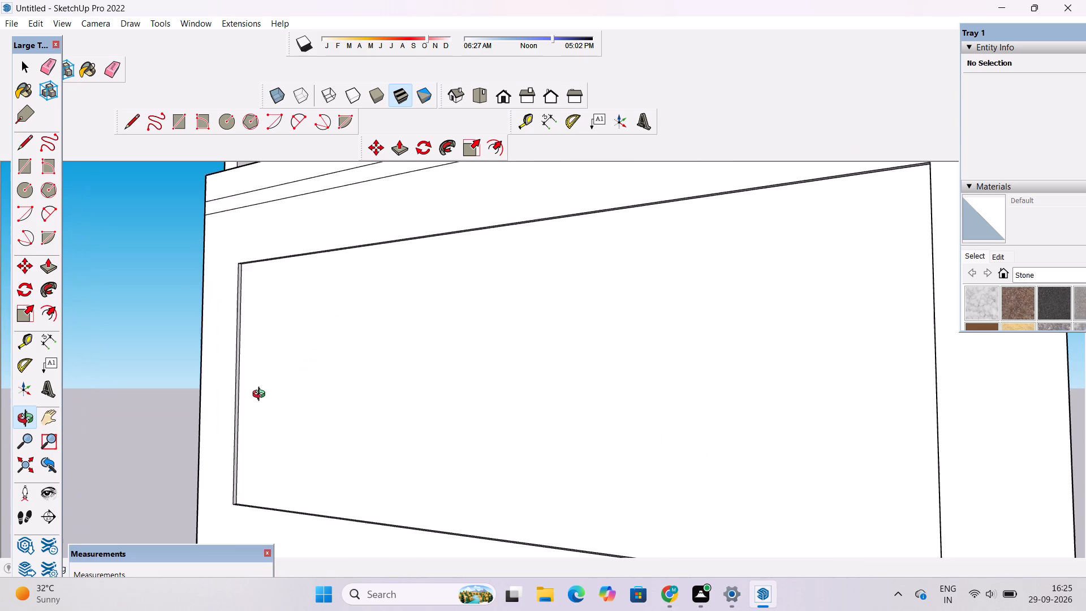
left_click_drag(261, 397, 269, 376, "shift")
left_click_drag(269, 376, 247, 395)
scroll(247, 395, "up", 3)
left_click_drag(248, 408, 238, 337, "shift")
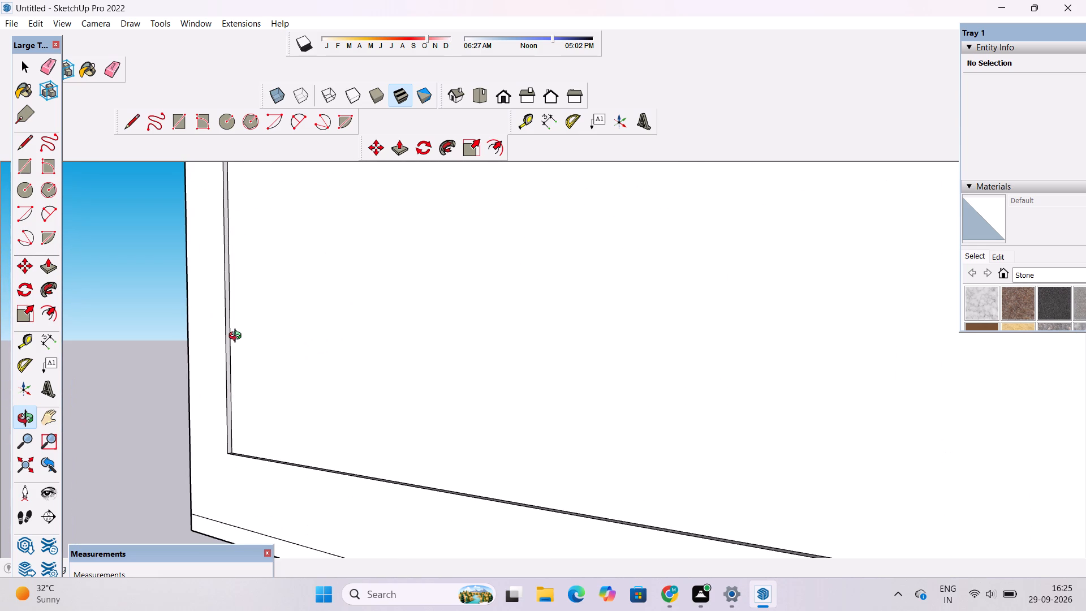
scroll(238, 337, "up", 2)
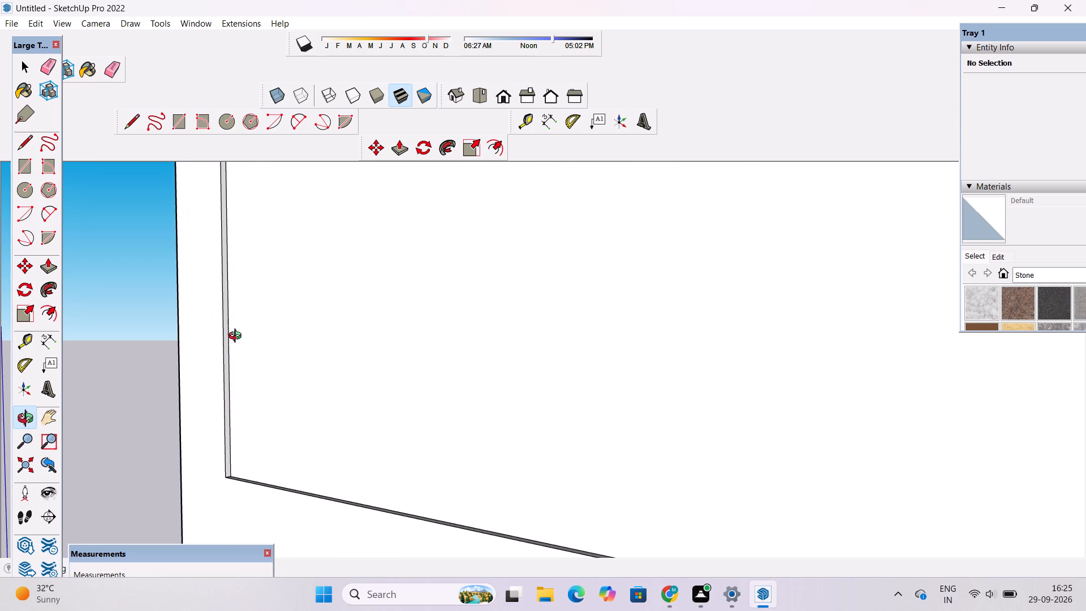
scroll(238, 337, "up", 2)
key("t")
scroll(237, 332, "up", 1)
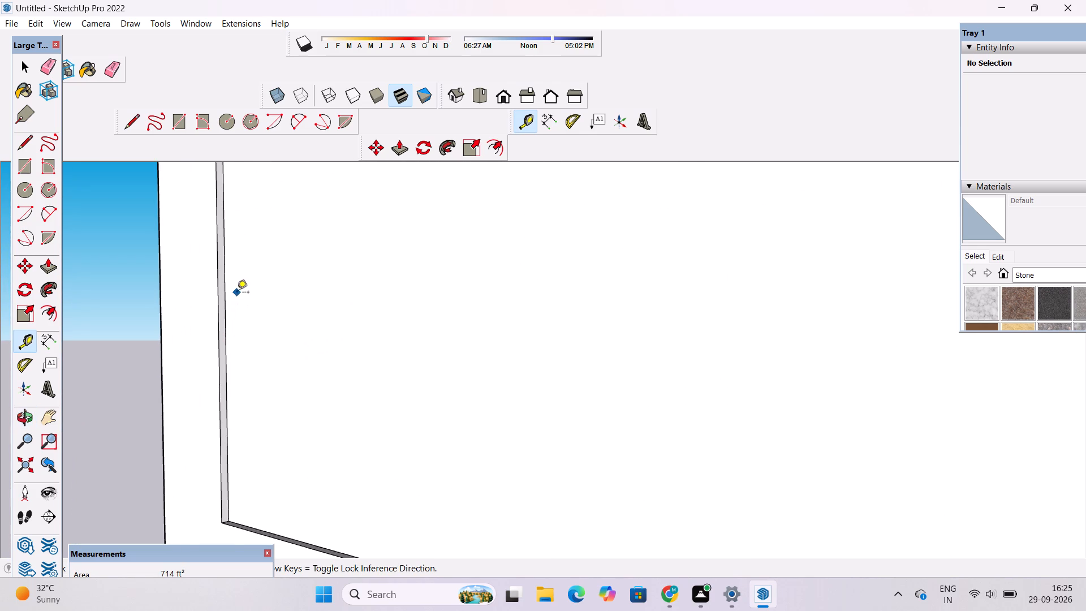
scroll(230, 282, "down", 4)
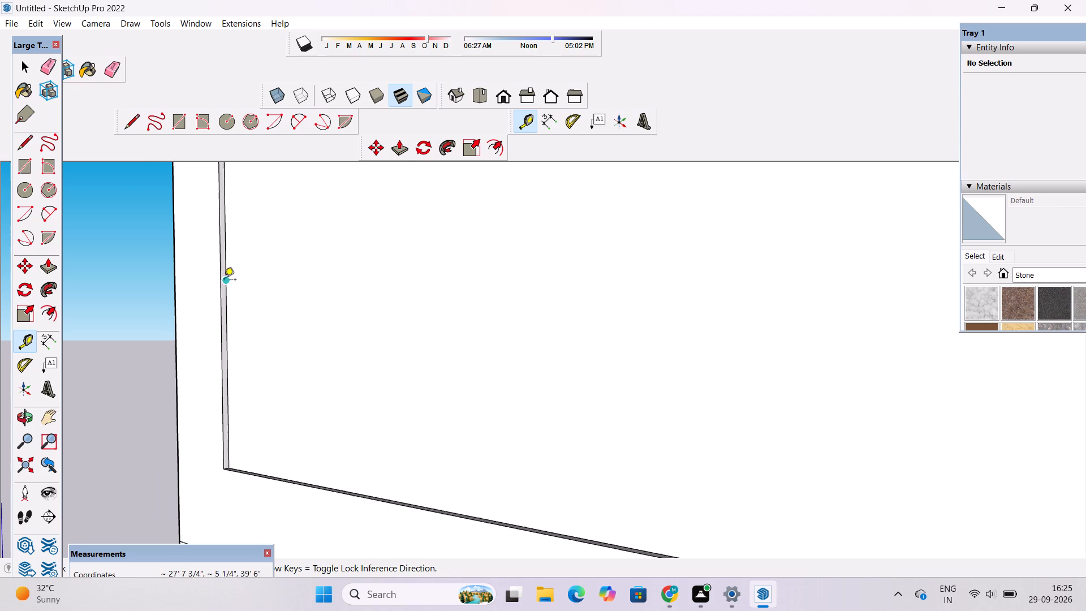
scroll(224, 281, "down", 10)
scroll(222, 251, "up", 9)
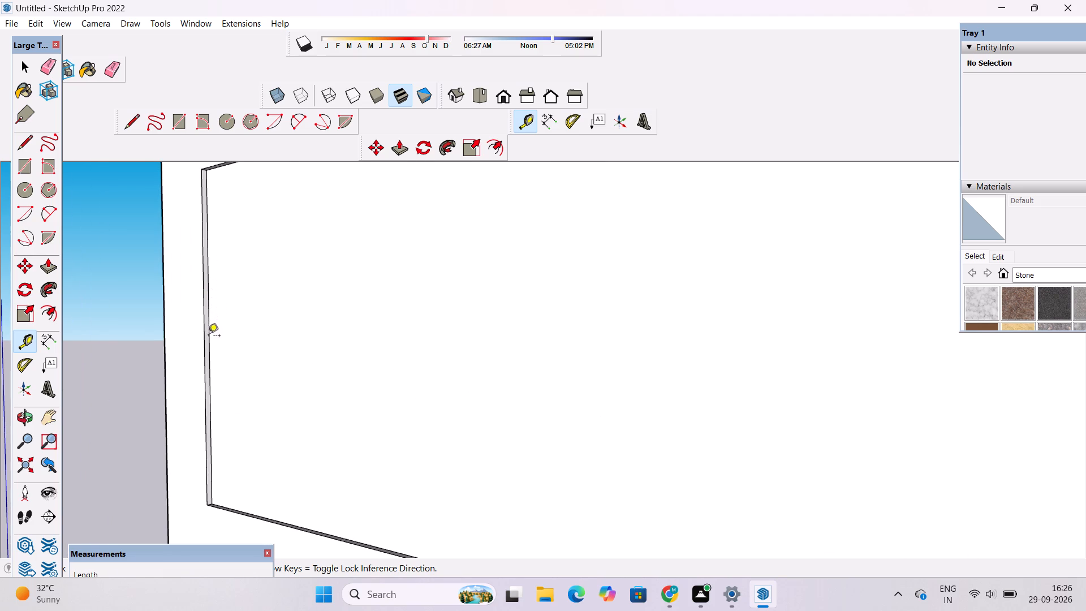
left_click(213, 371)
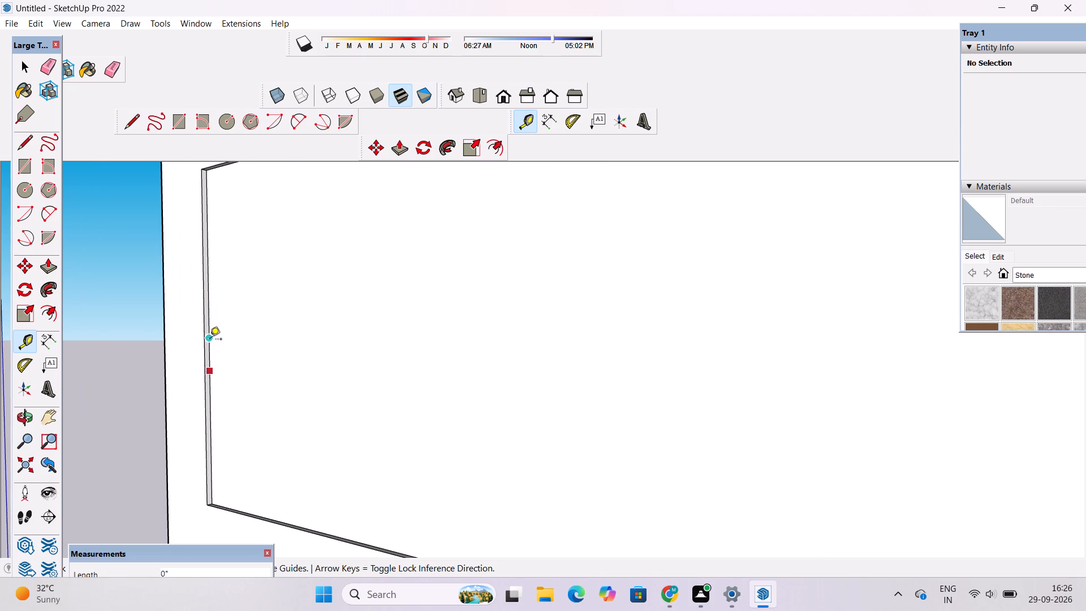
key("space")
Place a vertical guide on the large recessed panel, 4' in from its left inner edge.
type("t")
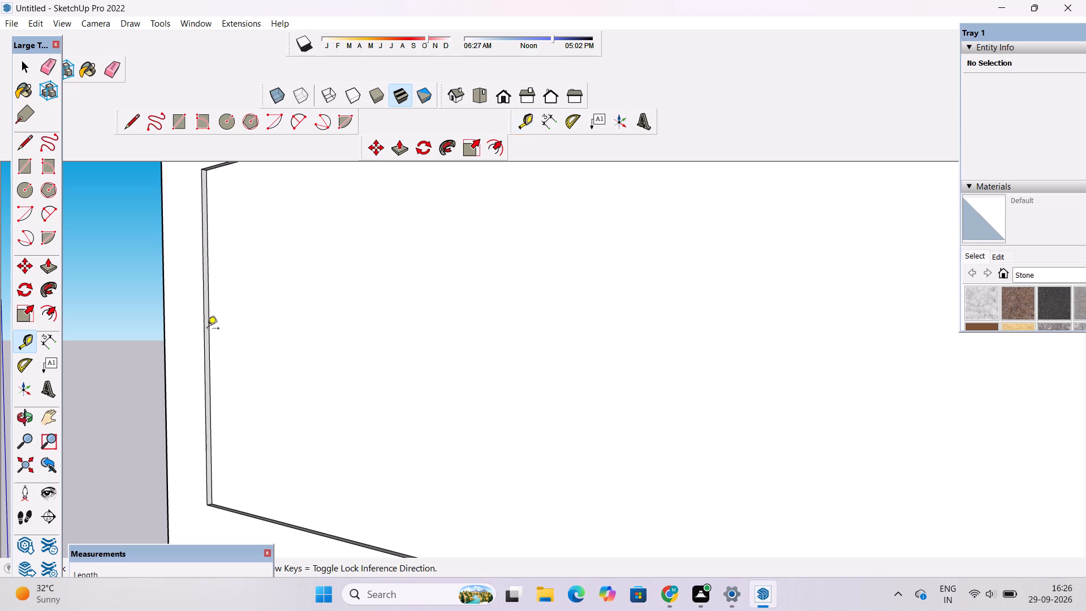
scroll(206, 346, "up", 9)
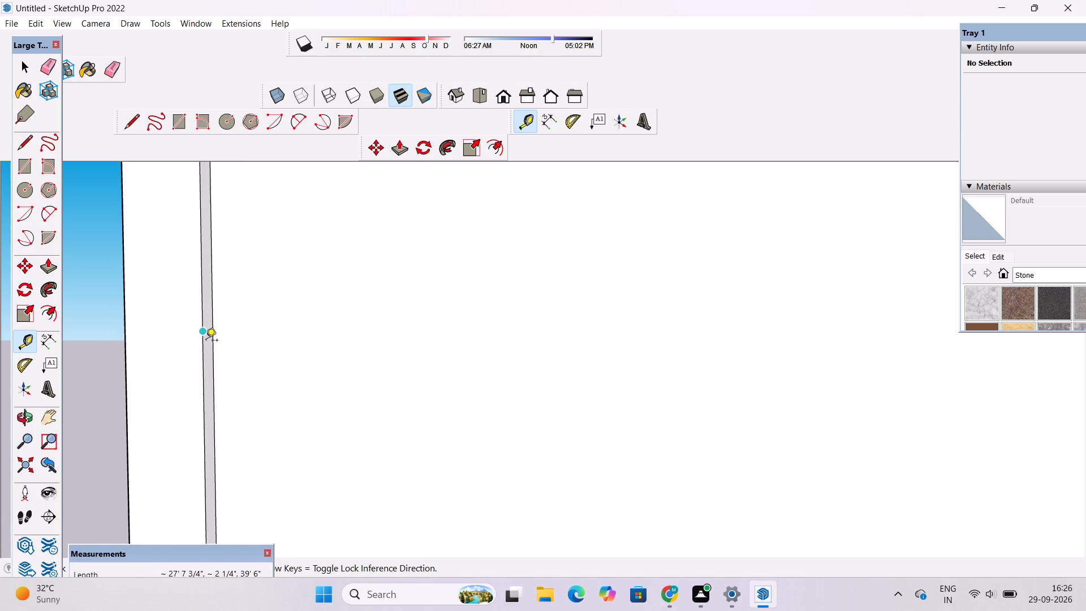
scroll(206, 341, "up", 6)
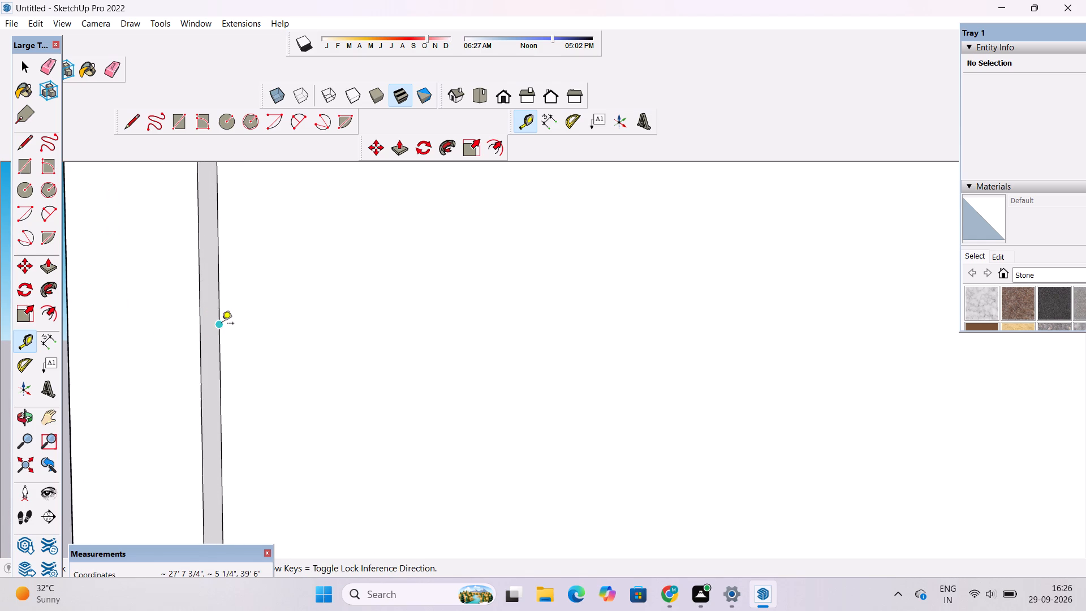
left_click(220, 325)
scroll(297, 321, "down", 15)
key("o")
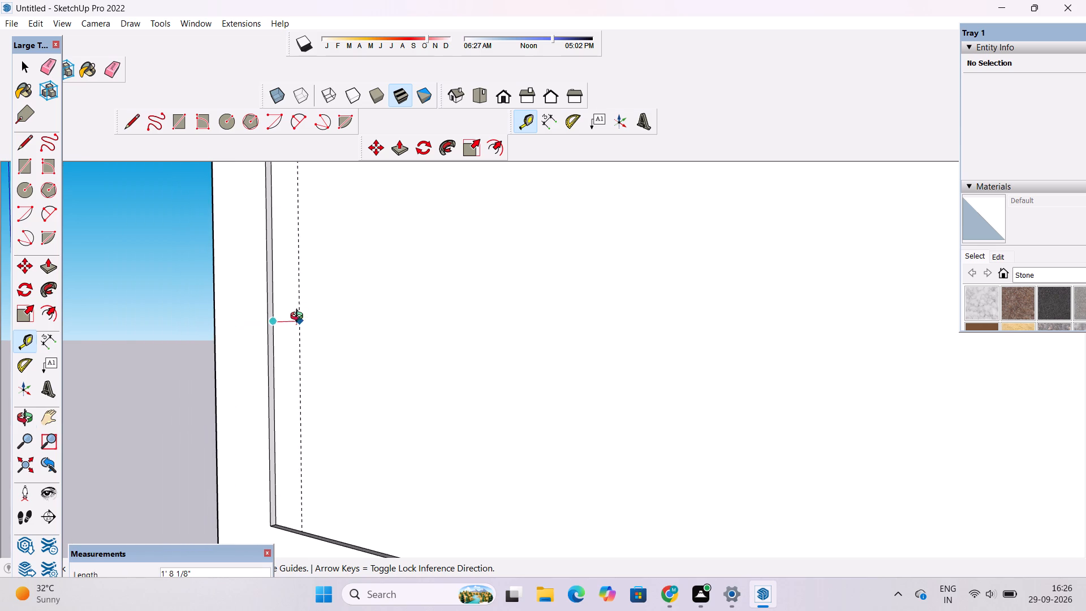
left_click_drag(297, 324, 450, 321)
scroll(450, 316, "down", 5)
left_click_drag(420, 306, 383, 323, "shift")
scroll(367, 324, "down", 6)
left_click_drag(368, 324, 341, 338, "shift")
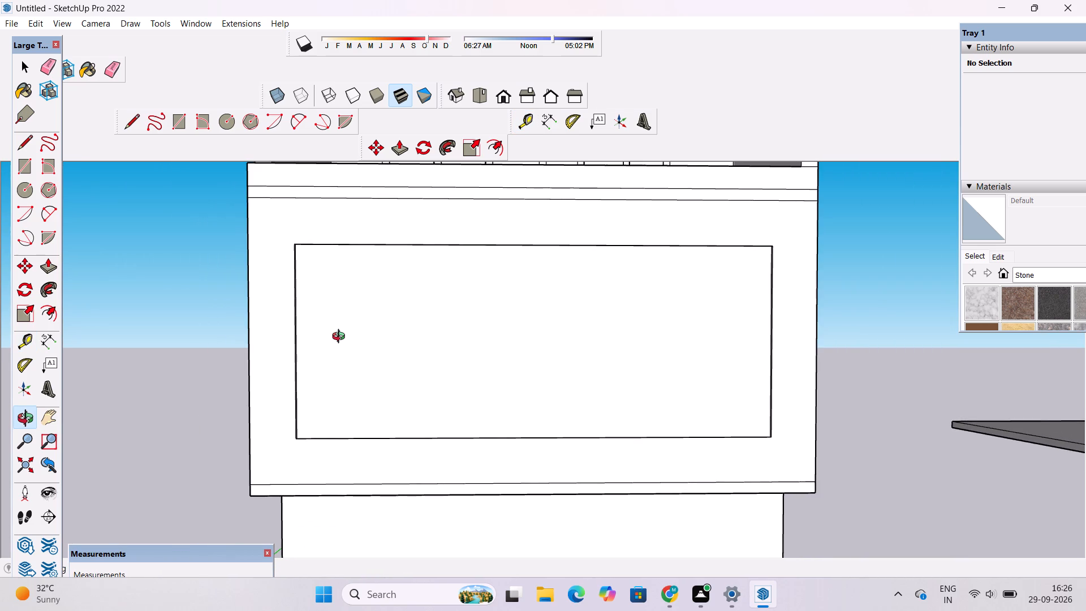
left_click_drag(341, 338, 318, 338)
key("t")
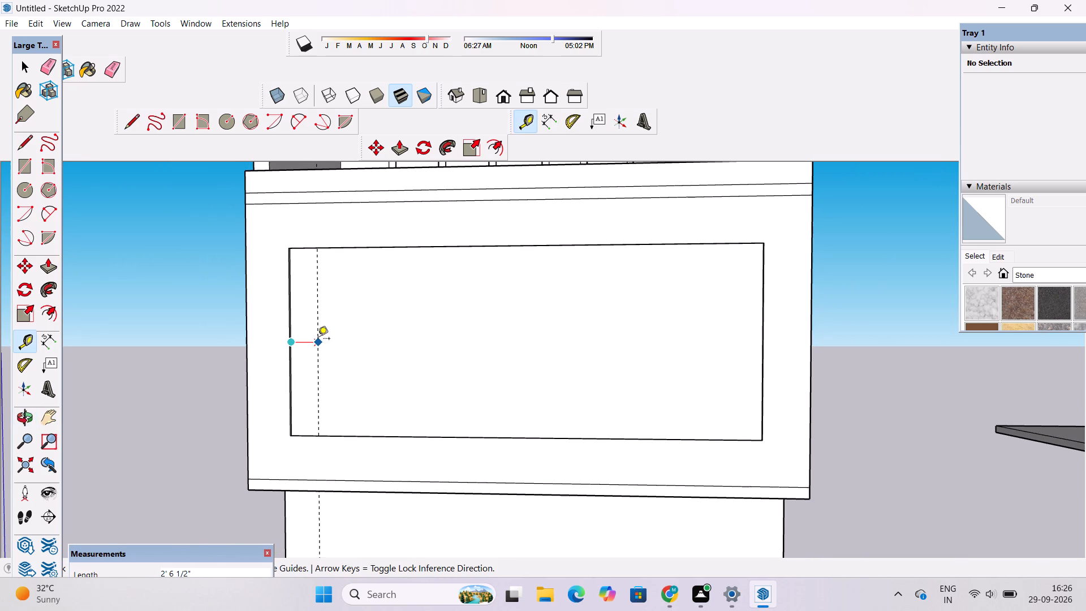
scroll(352, 337, "down", 2)
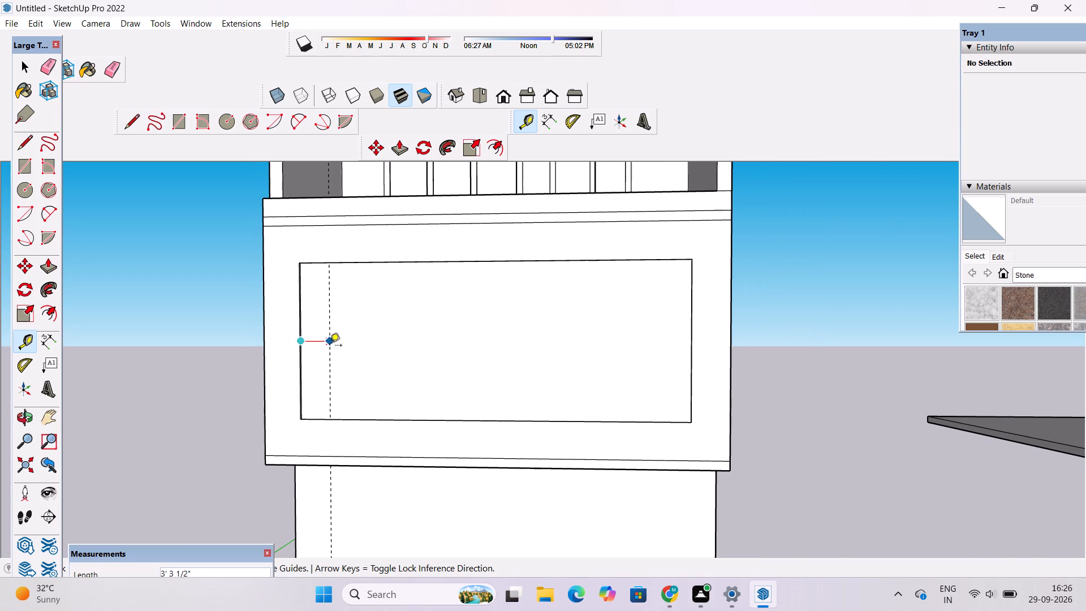
scroll(330, 346, "up", 6)
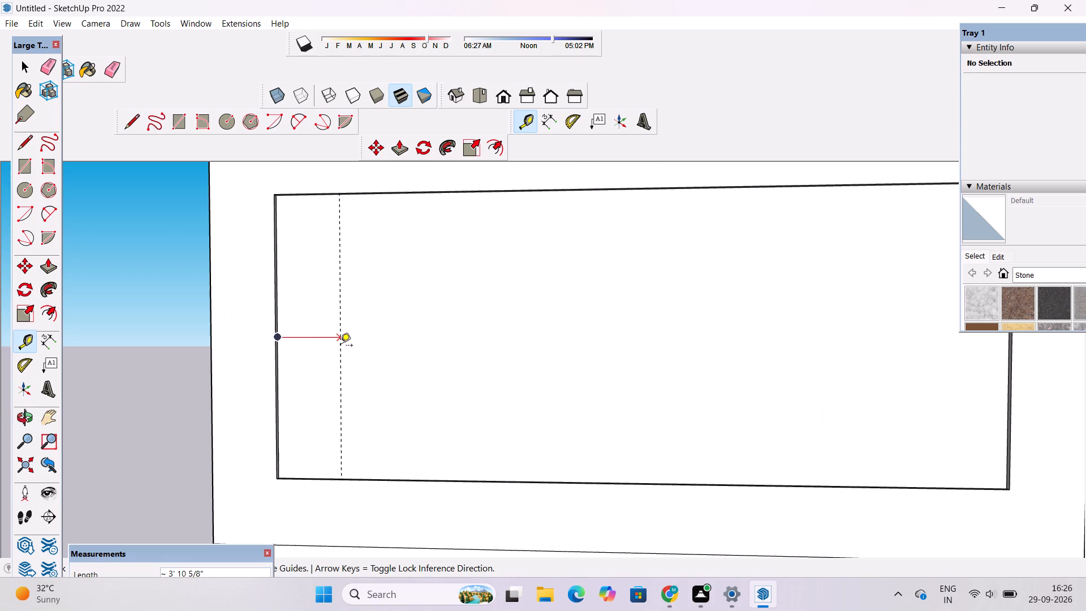
type("4'")
key("Return")
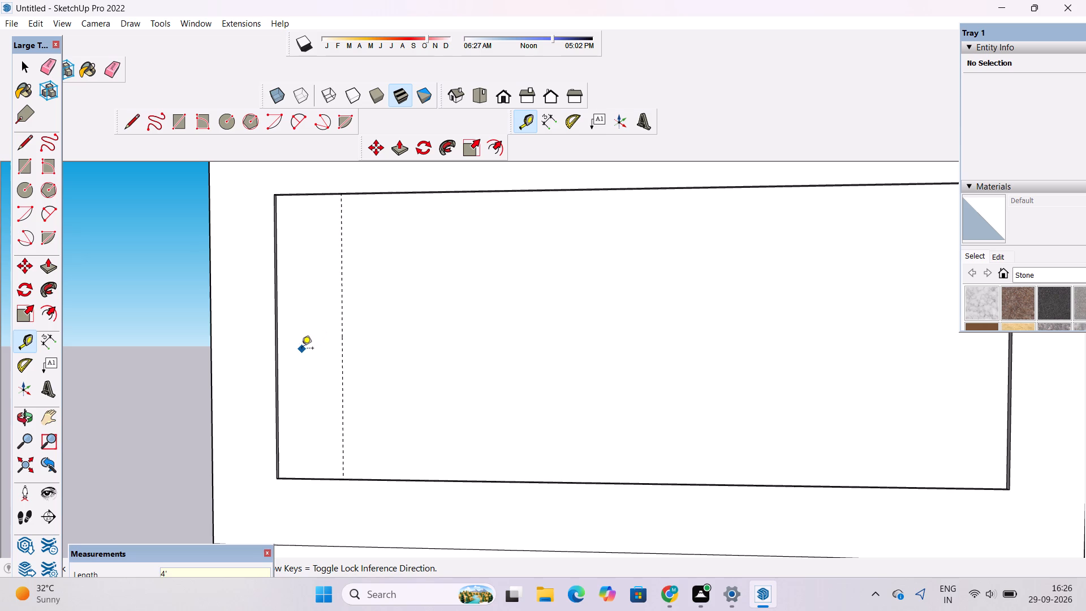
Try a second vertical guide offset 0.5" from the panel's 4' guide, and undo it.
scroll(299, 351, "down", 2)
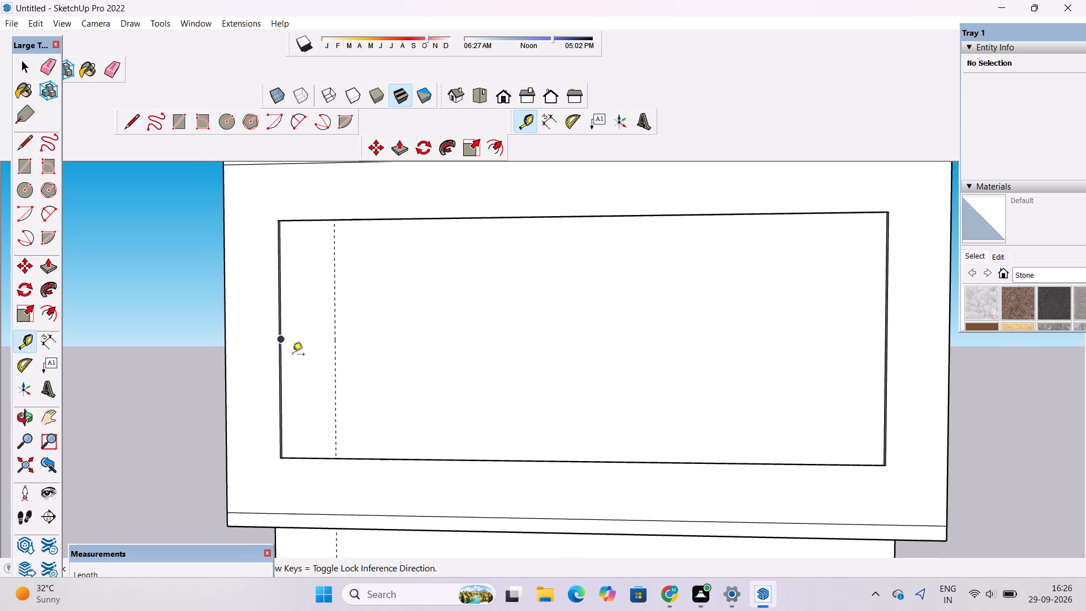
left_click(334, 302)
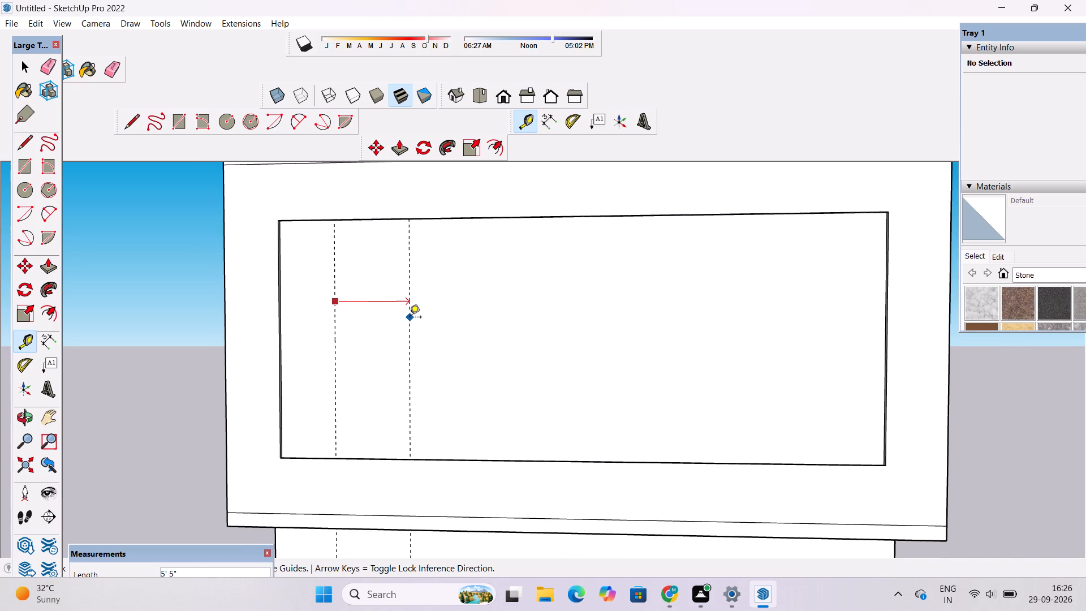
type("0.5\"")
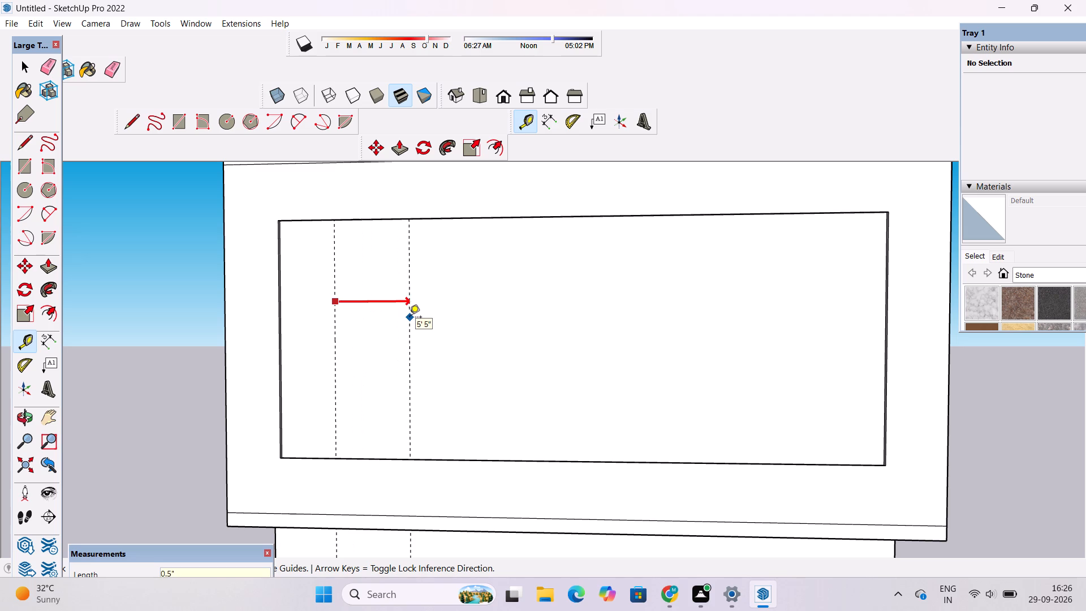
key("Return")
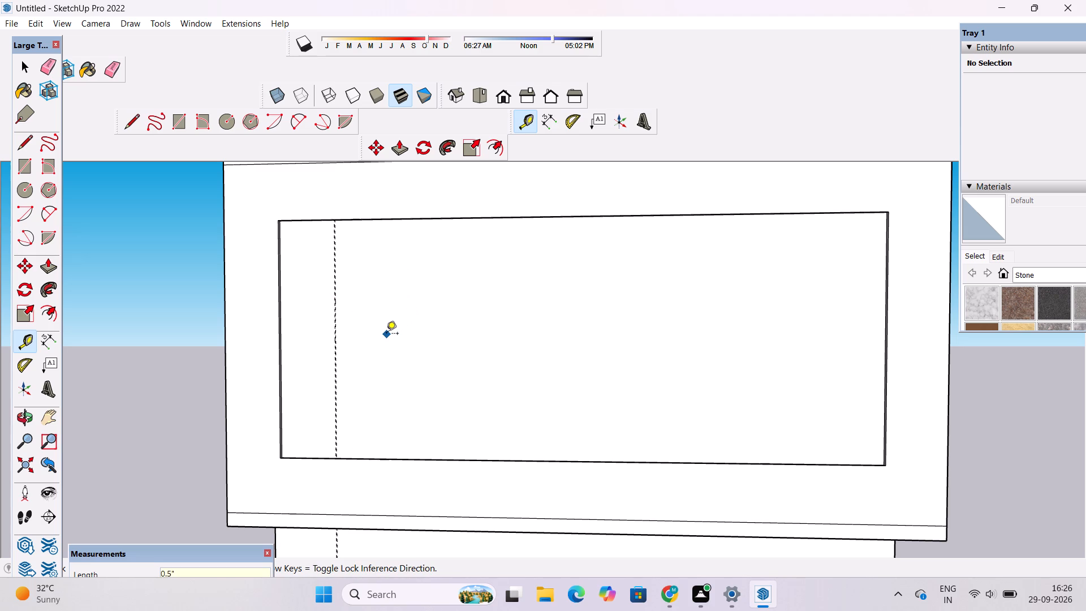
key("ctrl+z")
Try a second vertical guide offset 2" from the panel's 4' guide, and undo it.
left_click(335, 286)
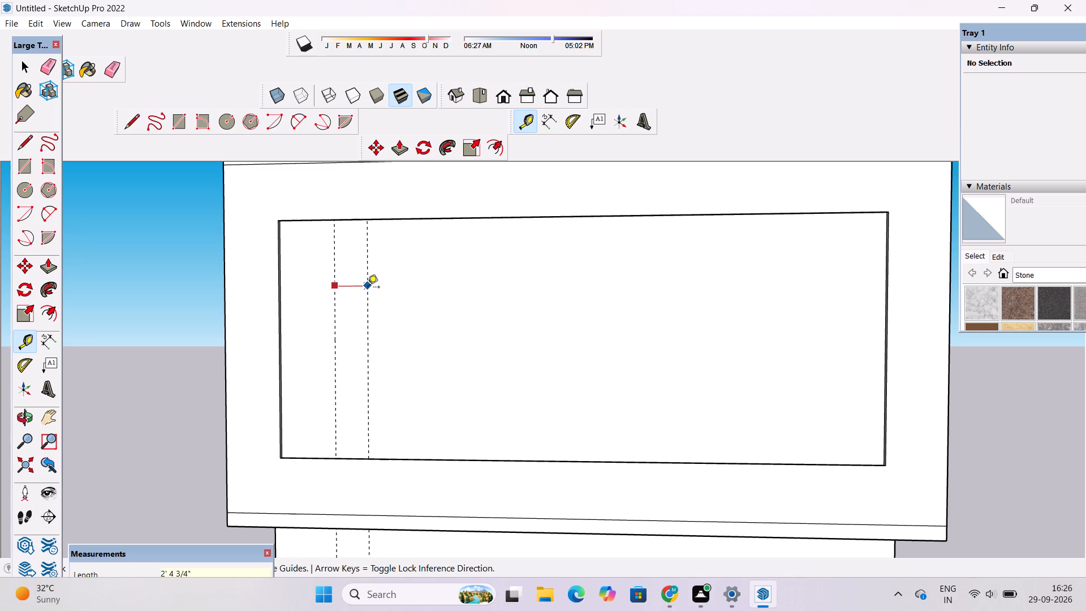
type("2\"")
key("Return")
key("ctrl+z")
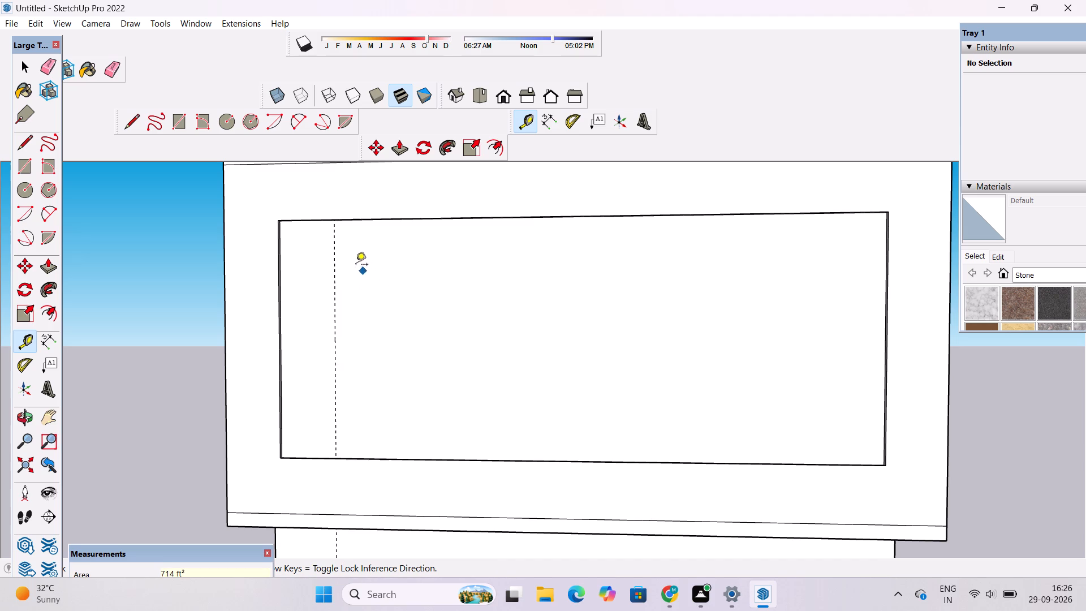
Place a second vertical guide offset 3" from the panel's 4' guide, toward the panel's centre.
left_click(335, 251)
key("3")
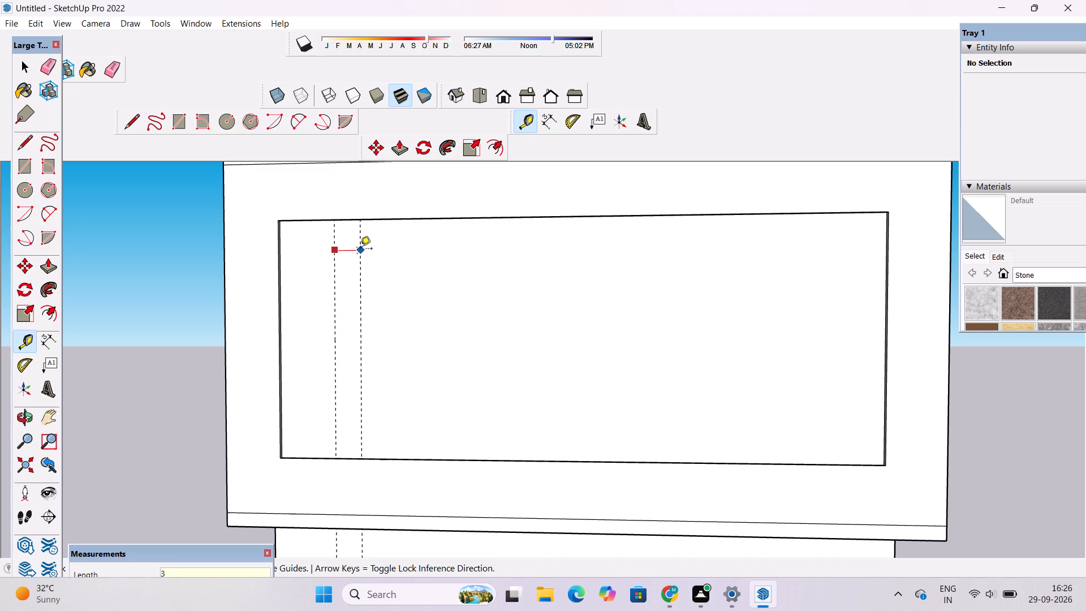
key("shift+quotedbl")
key("Return")
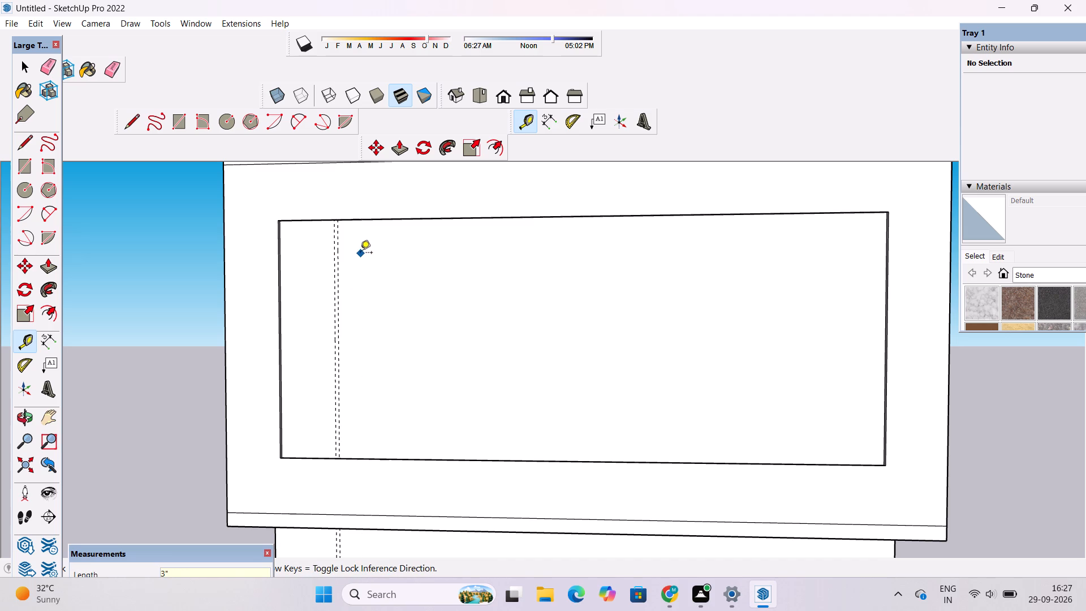
Place a third vertical guide 4' beyond the inner guide of the 3" pair, toward the panel's centre.
scroll(322, 267, "down", 1)
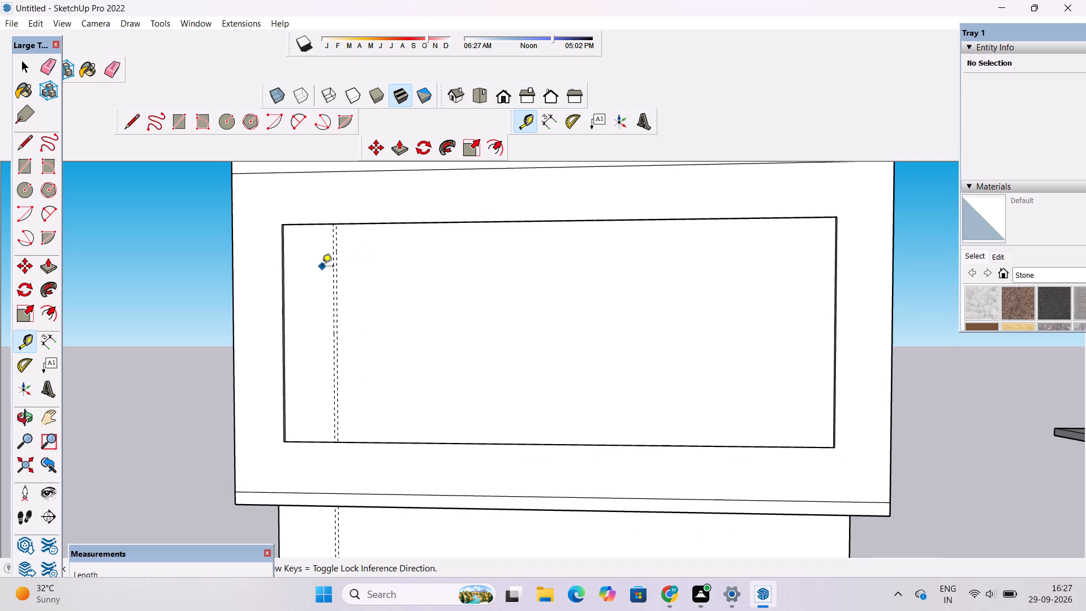
scroll(328, 260, "up", 8)
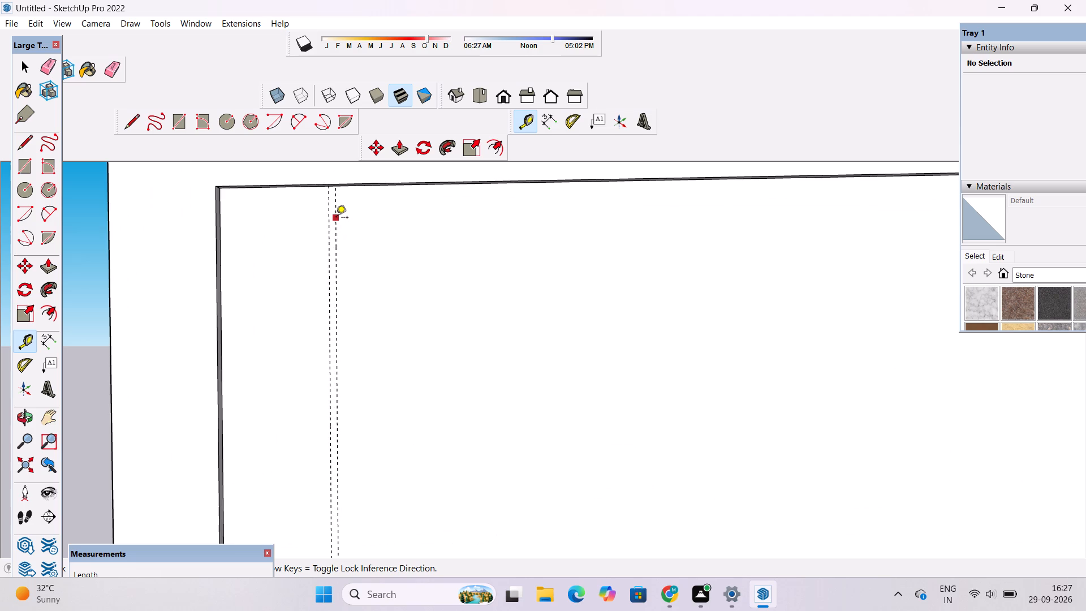
left_click(336, 218)
scroll(336, 218, "down", 5)
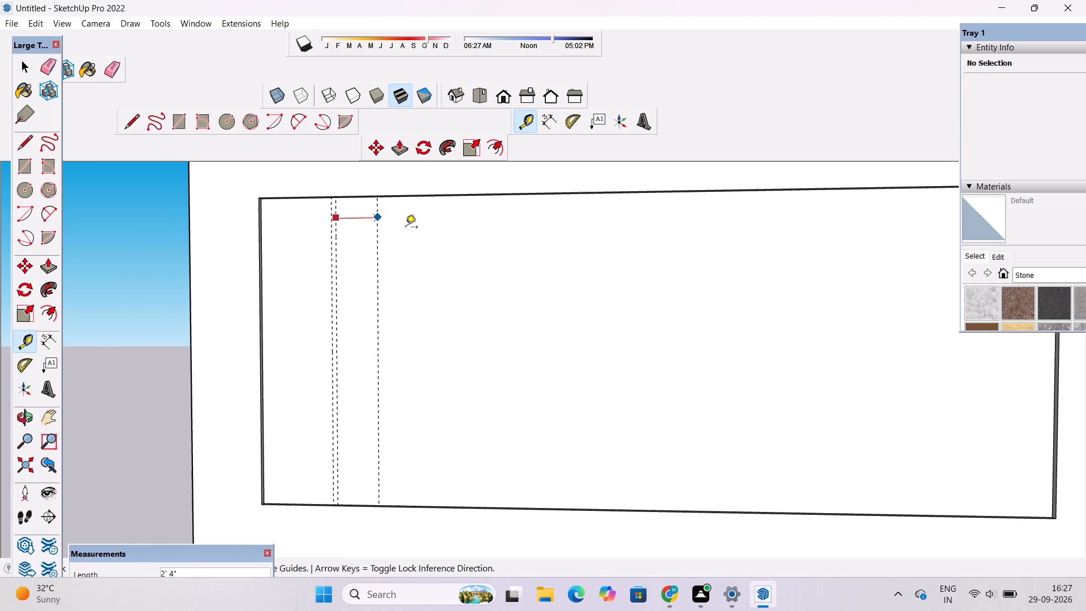
type("4'")
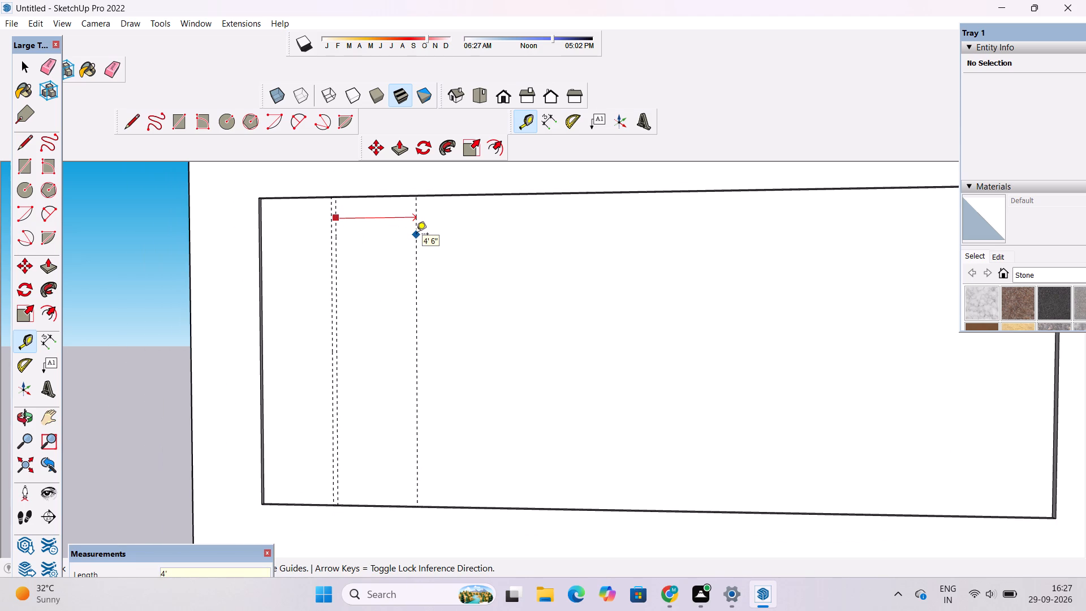
key("Return")
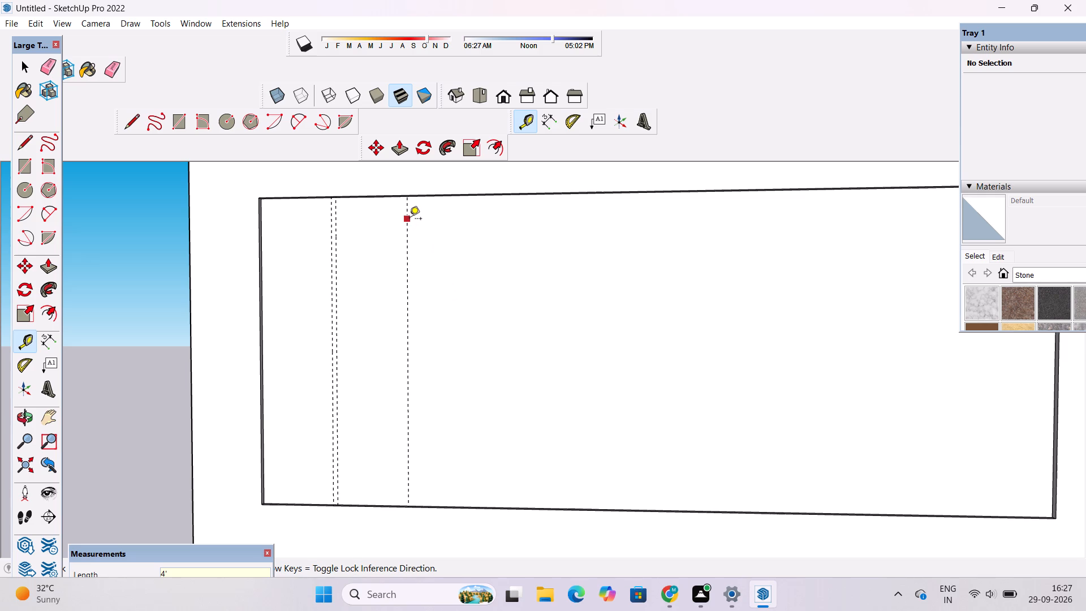
Place a fourth vertical guide offset 3" from the third guide, farther across the panel.
left_click(410, 220)
type("3\"")
key("Return")
scroll(435, 221, "up", 3)
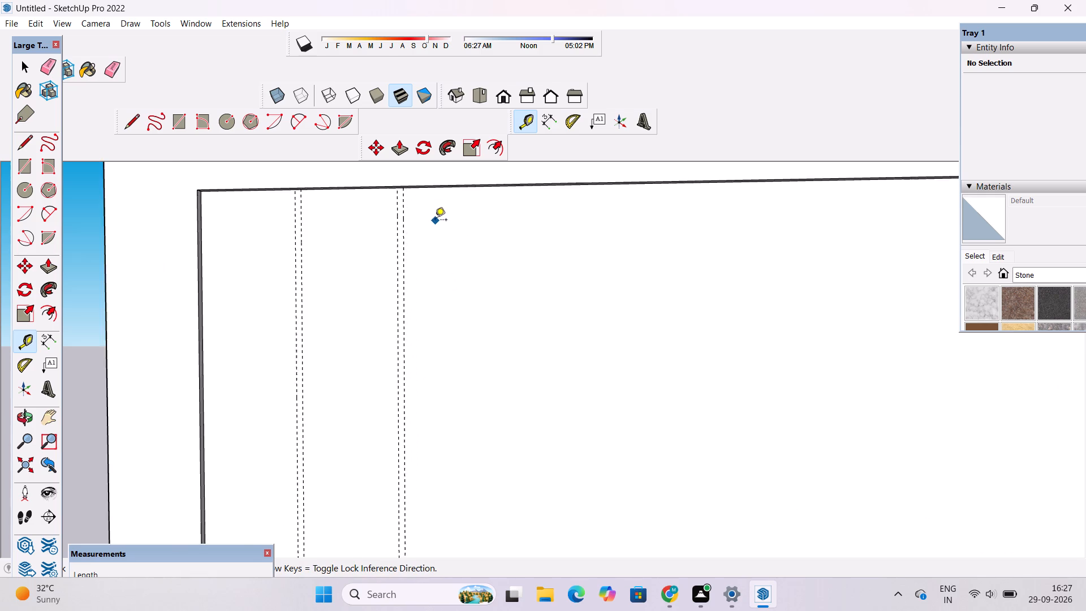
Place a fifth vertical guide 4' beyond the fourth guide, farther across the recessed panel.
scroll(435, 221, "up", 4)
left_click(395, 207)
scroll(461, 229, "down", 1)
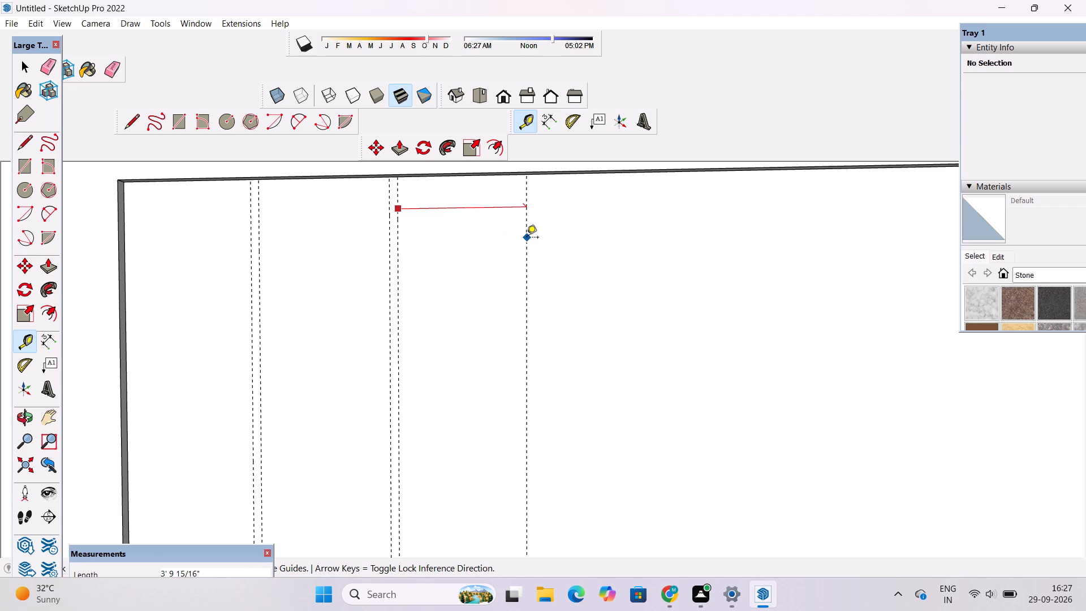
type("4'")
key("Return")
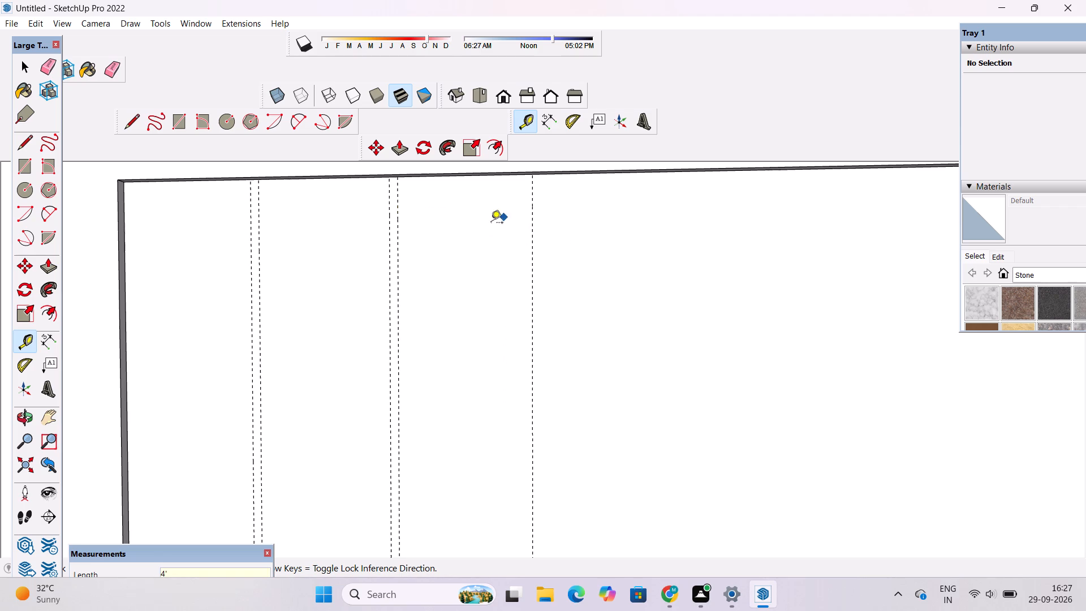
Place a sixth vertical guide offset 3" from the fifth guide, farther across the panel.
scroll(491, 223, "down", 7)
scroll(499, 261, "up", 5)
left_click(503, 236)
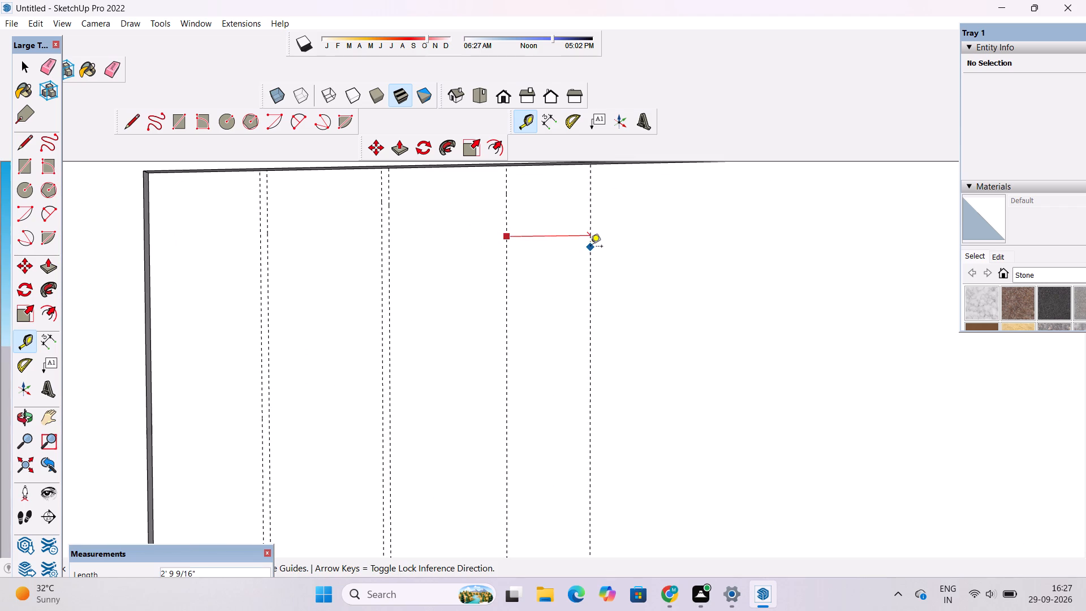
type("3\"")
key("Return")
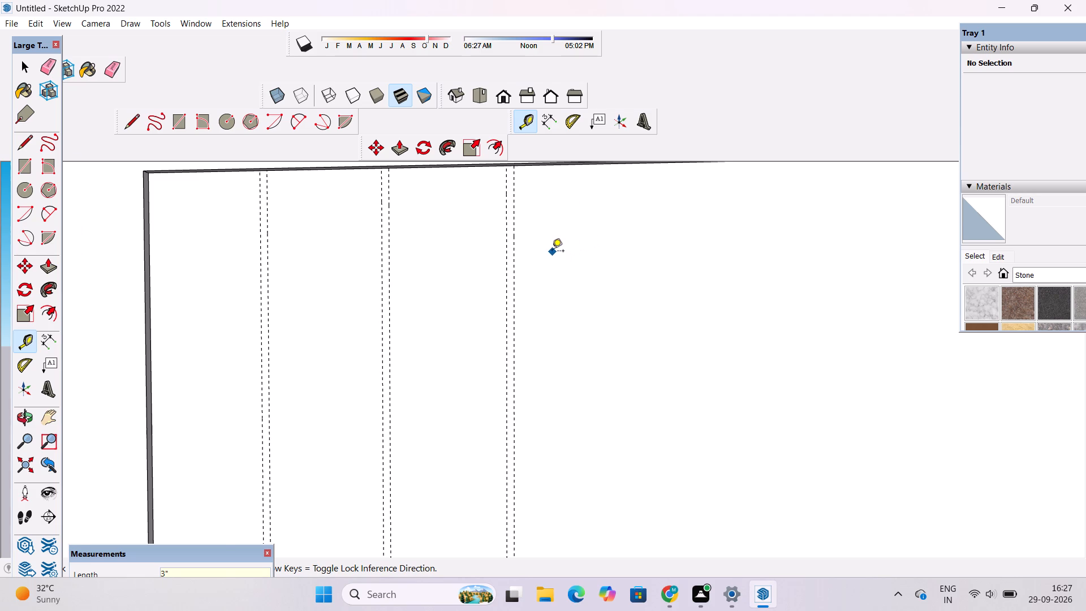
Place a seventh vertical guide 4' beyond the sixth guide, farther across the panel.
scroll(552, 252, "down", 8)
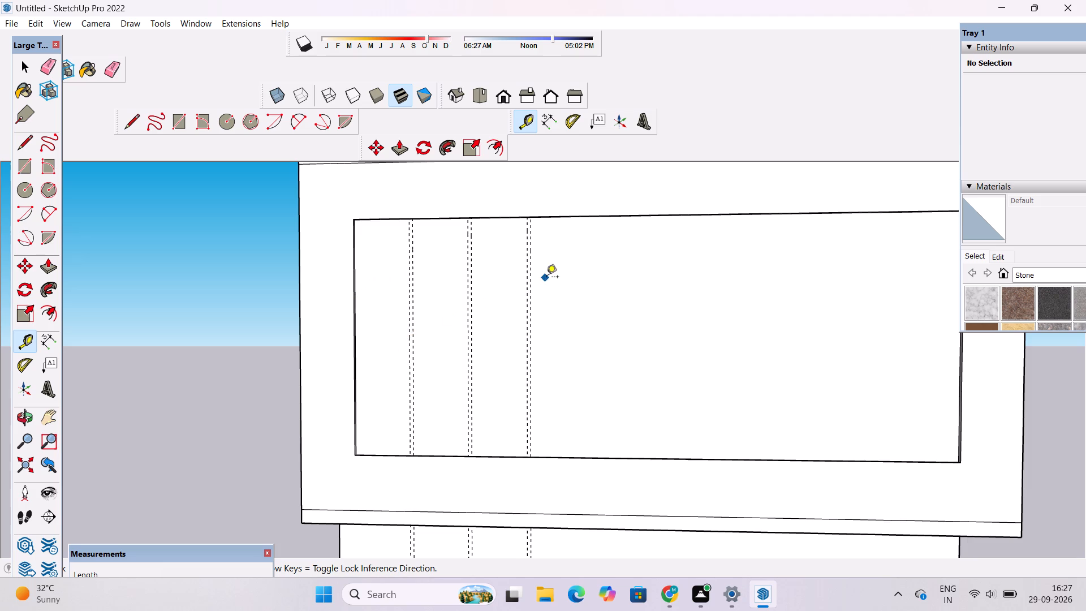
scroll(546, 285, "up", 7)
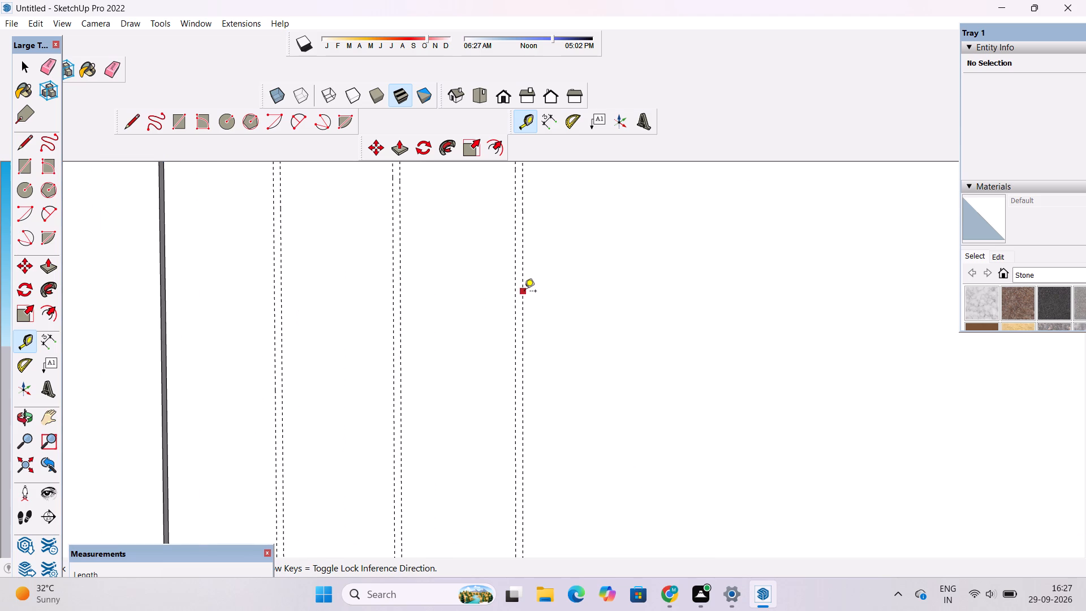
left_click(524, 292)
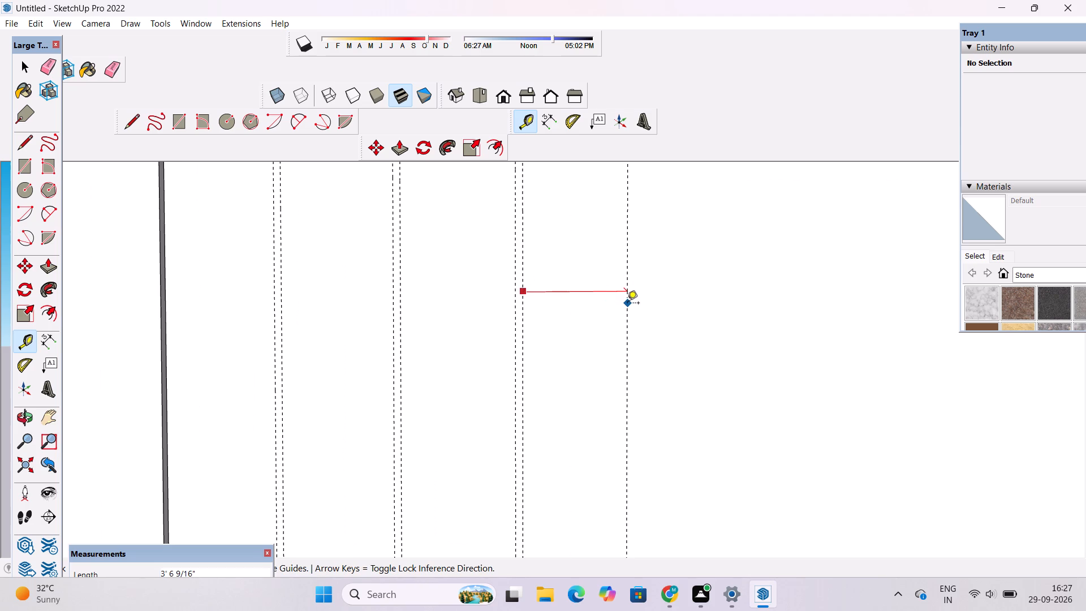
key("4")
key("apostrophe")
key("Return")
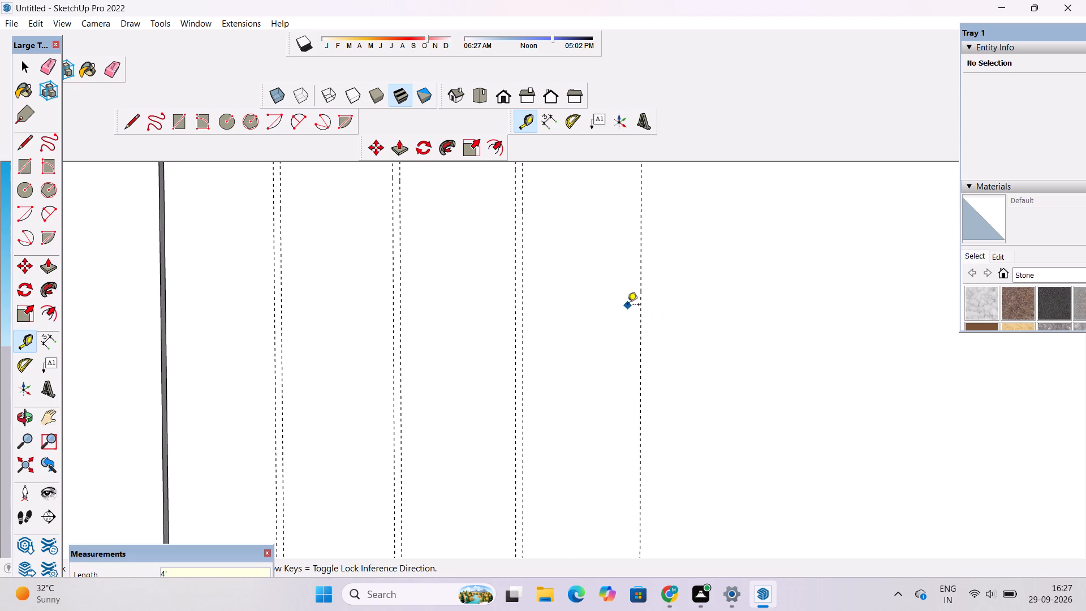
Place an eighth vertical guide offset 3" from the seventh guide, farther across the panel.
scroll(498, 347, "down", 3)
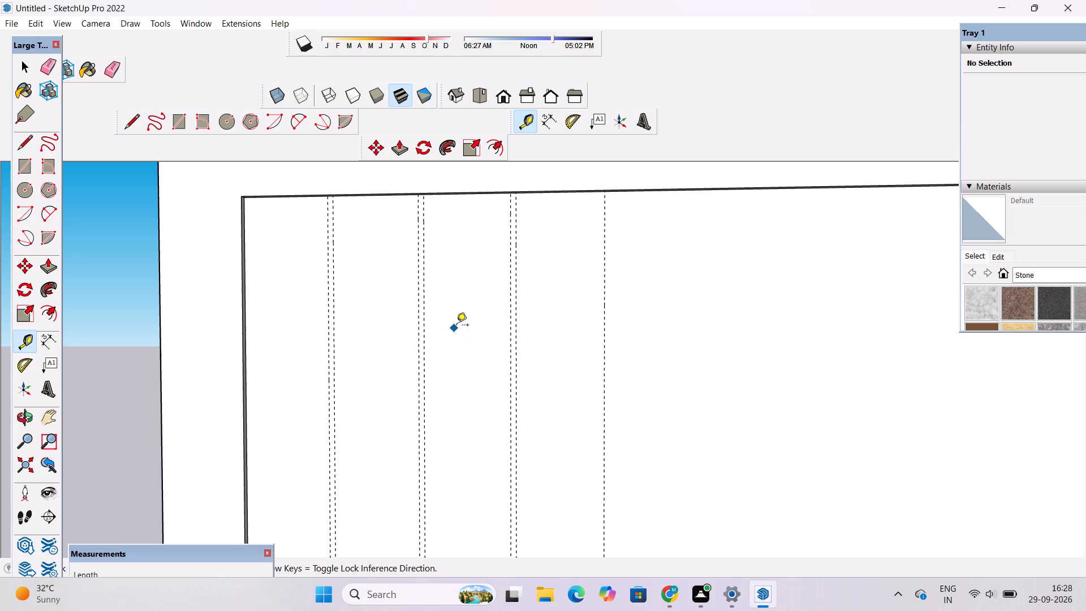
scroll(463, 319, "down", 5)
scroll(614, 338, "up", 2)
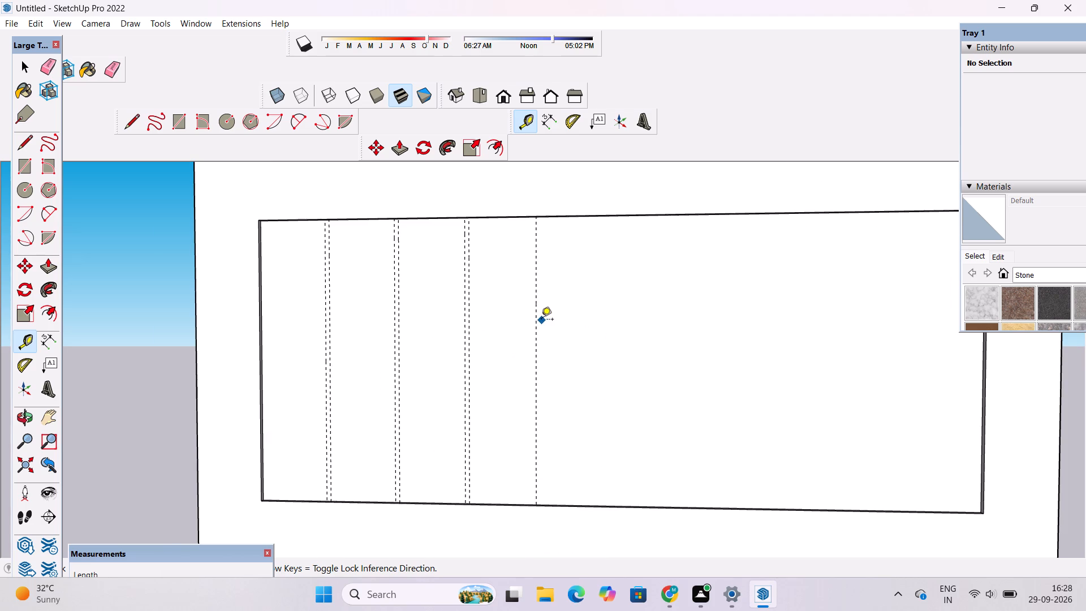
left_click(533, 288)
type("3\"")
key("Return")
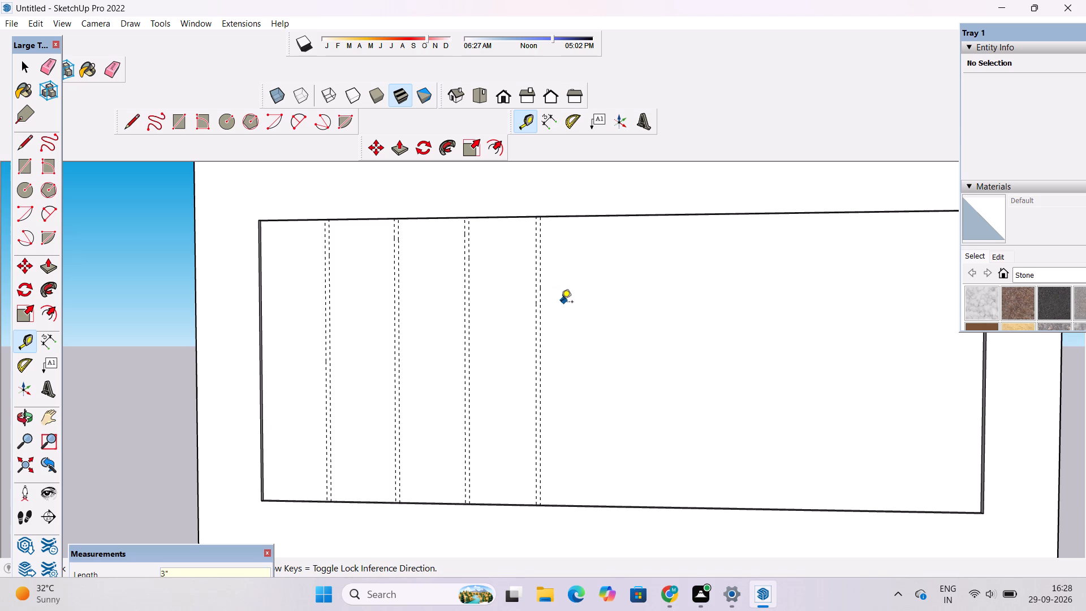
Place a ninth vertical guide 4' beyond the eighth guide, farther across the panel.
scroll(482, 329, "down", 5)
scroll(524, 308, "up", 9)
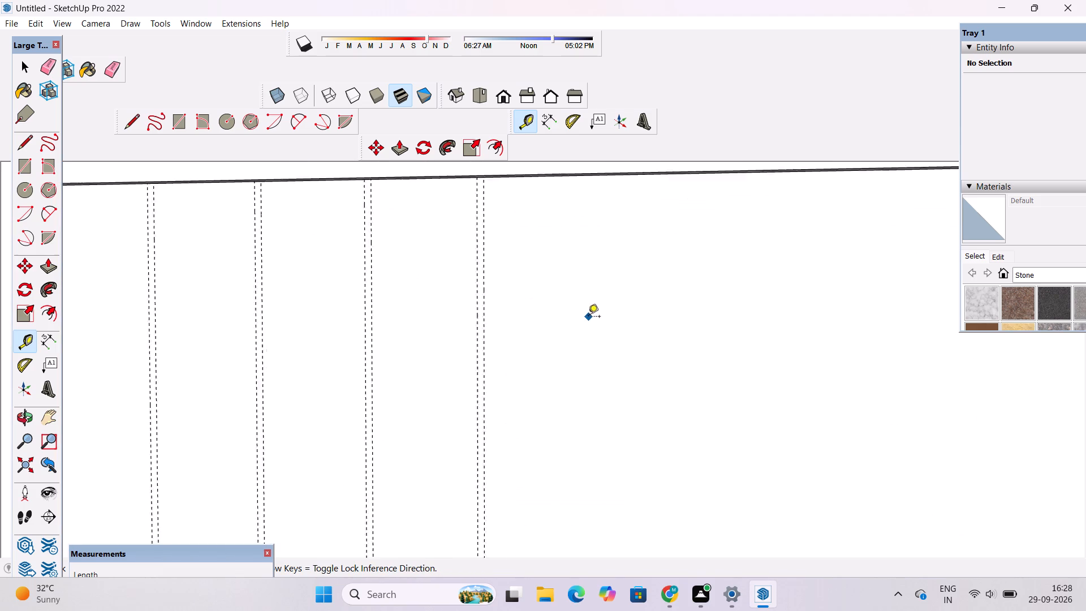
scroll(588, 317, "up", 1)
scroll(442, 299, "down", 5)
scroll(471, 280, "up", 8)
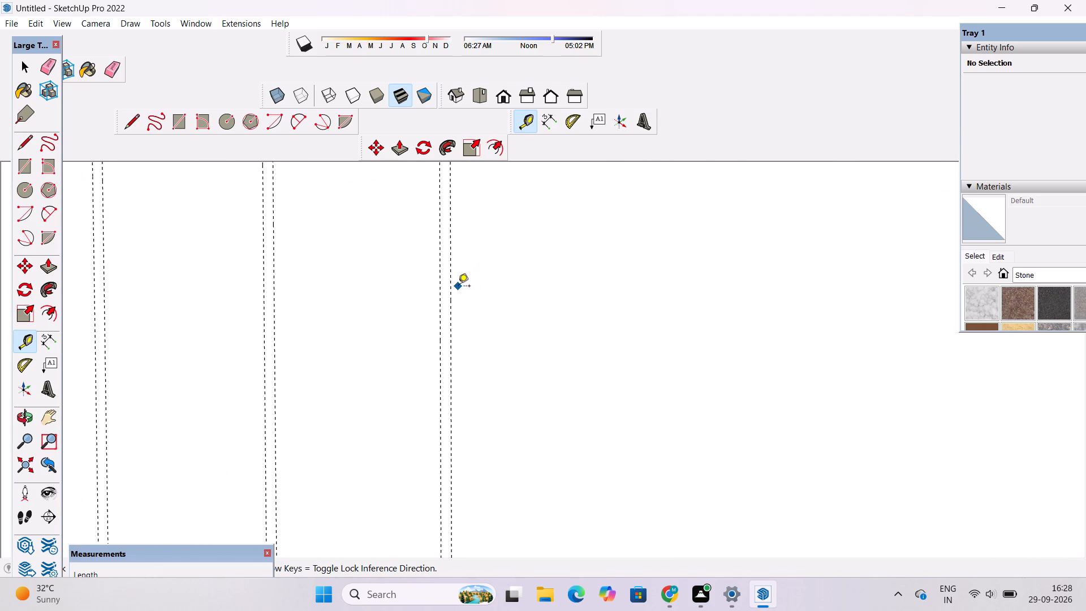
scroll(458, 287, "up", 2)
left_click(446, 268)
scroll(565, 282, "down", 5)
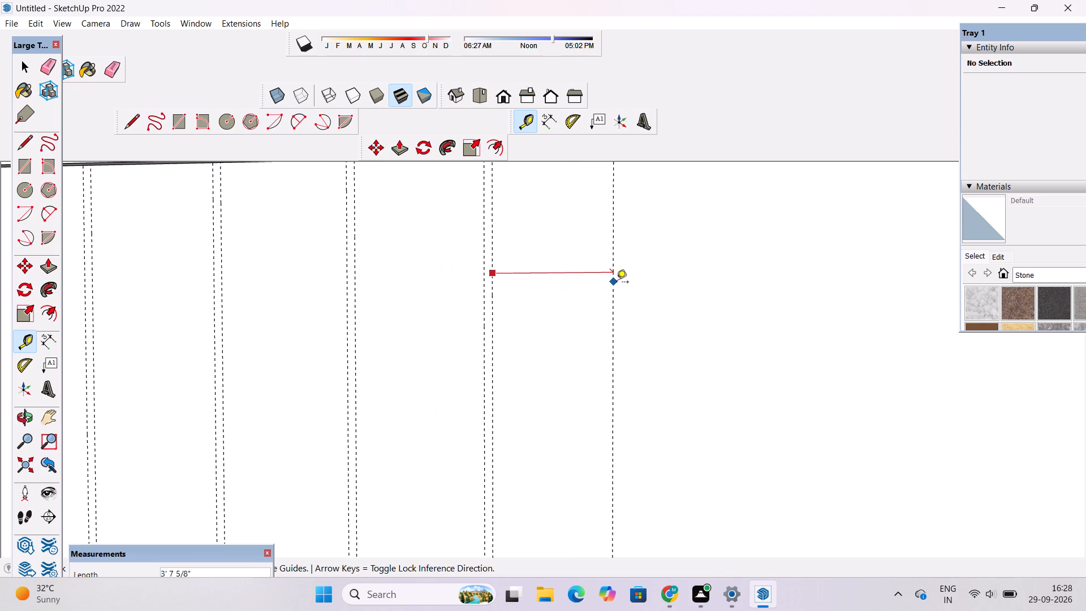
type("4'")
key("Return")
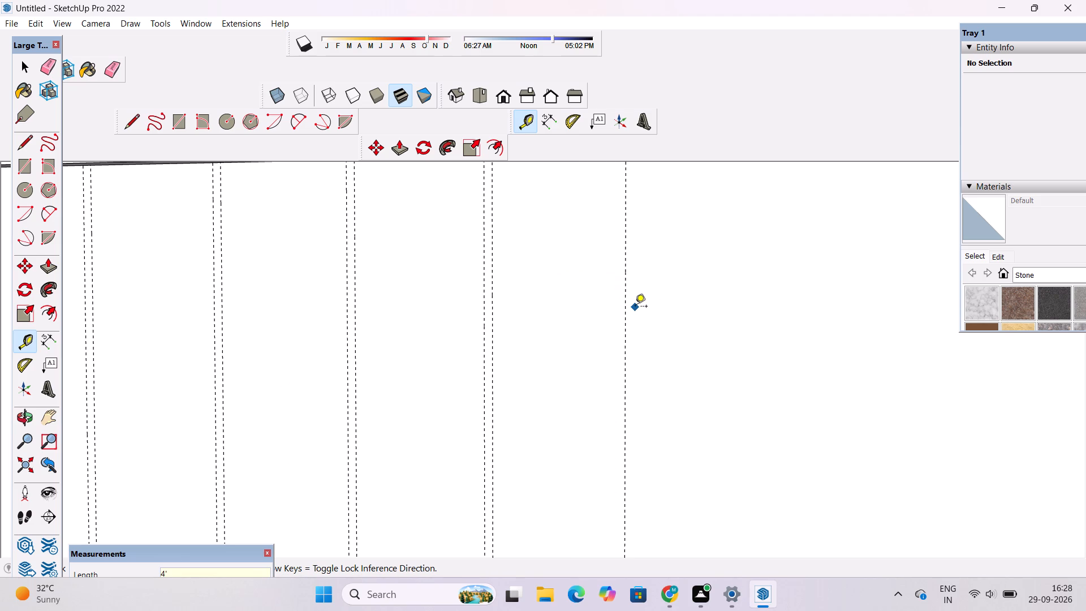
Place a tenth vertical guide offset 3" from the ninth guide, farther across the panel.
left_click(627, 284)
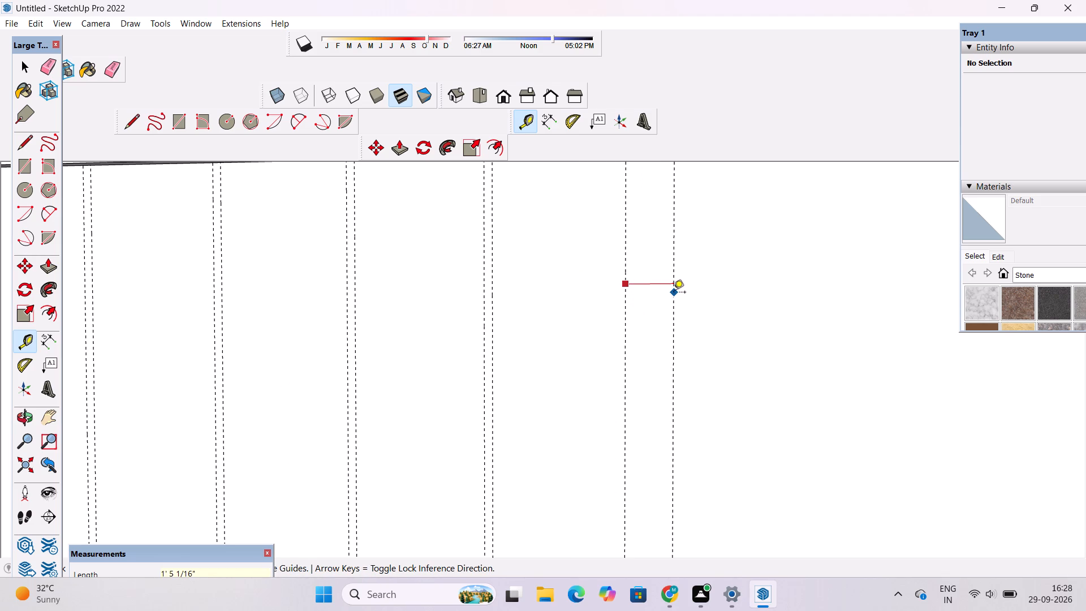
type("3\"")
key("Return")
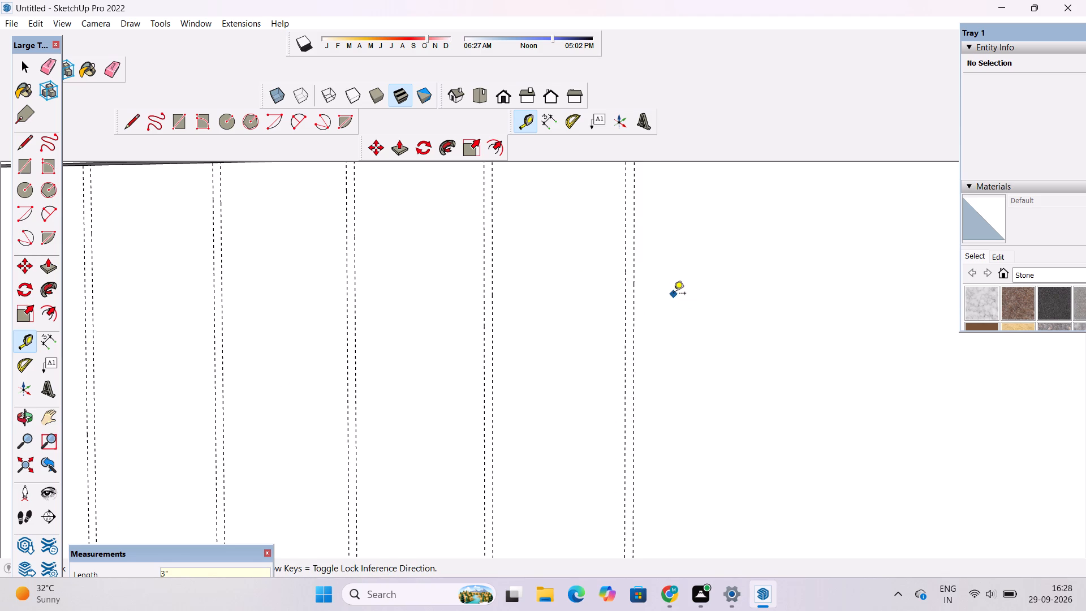
Undo all the vertical guides laid out across the recessed panel, including the first 4' guide.
scroll(415, 300, "down", 10)
scroll(471, 354, "up", 4)
scroll(505, 312, "up", 4)
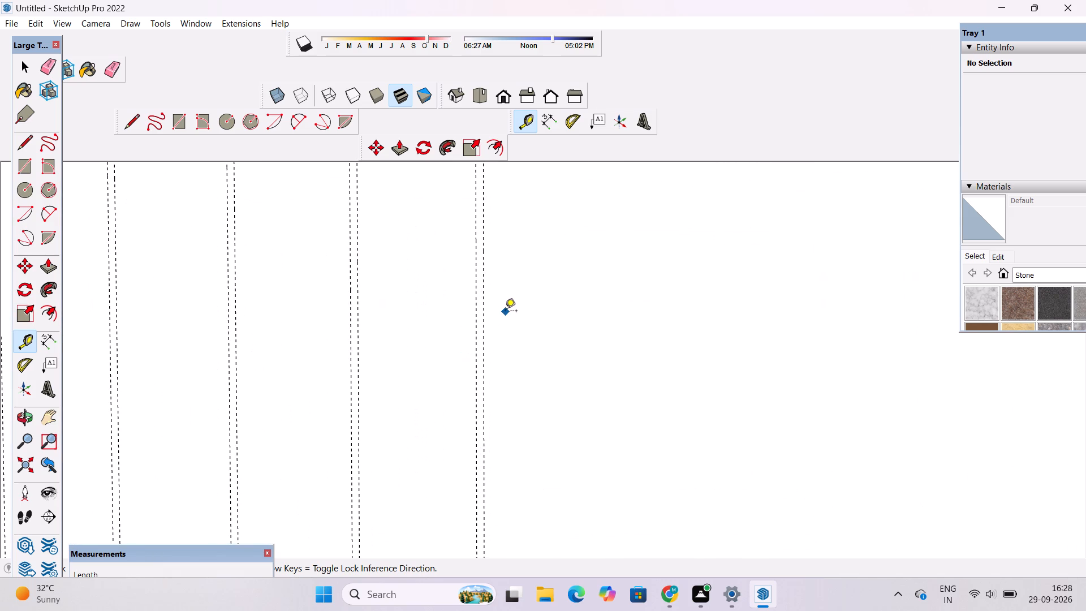
scroll(506, 311, "up", 2)
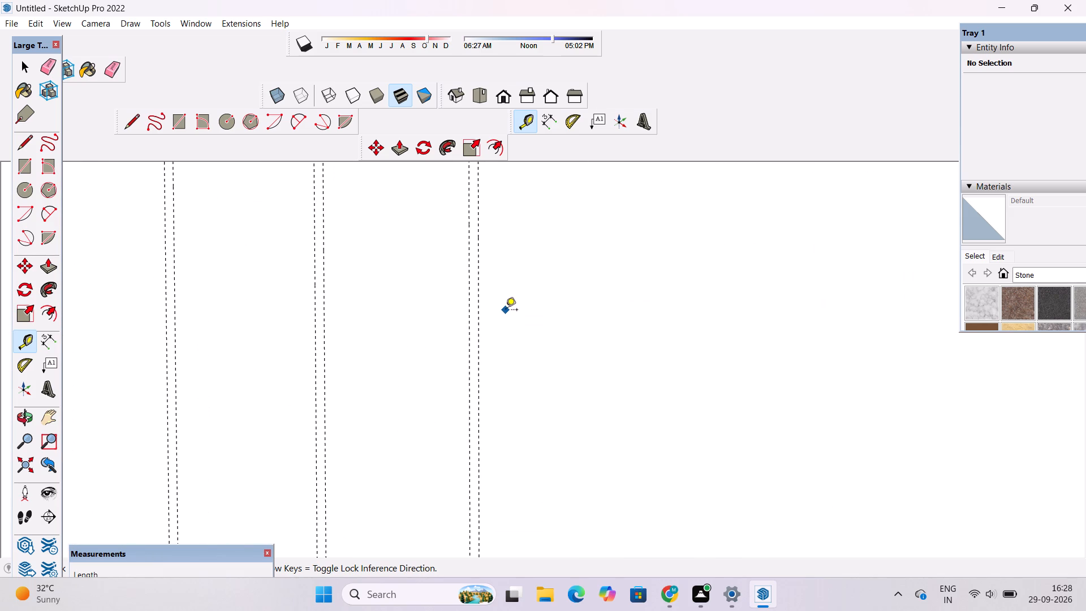
scroll(552, 305, "down", 13)
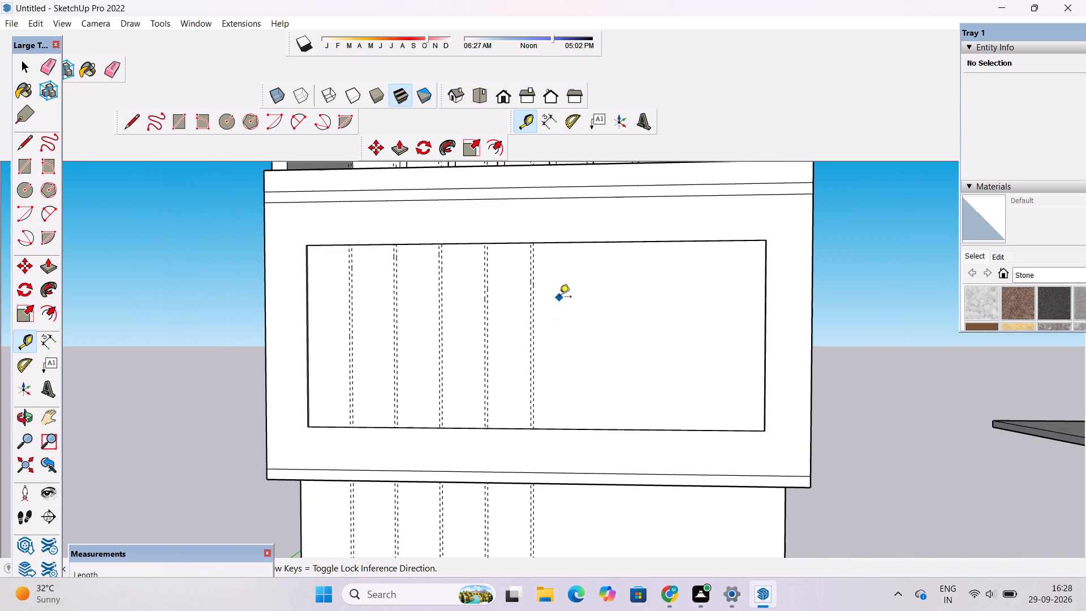
key("ctrl+z")
key("ctrl+z")
key("ctrl+z")
key("ctrl+z")
key("ctrl+z")
key("ctrl+z")
key("ctrl+z")
key("ctrl+z")
key("ctrl+z")
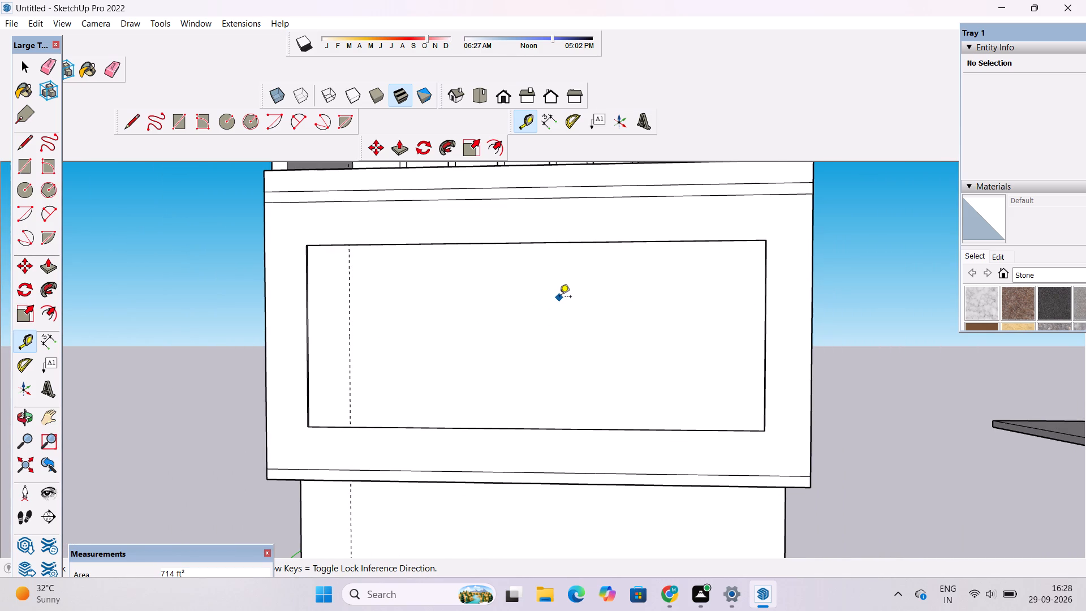
key("ctrl+z")
Place a vertical guide 5' in from the recessed panel's left inner edge.
scroll(270, 339, "up", 2)
scroll(369, 308, "up", 7)
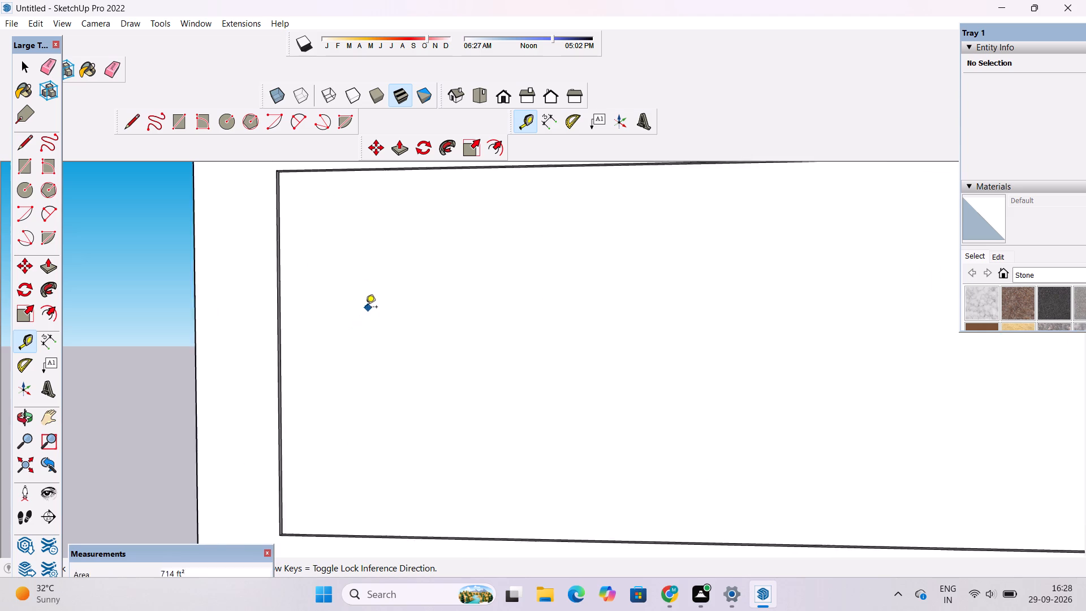
scroll(365, 308, "up", 3)
scroll(223, 330, "up", 4)
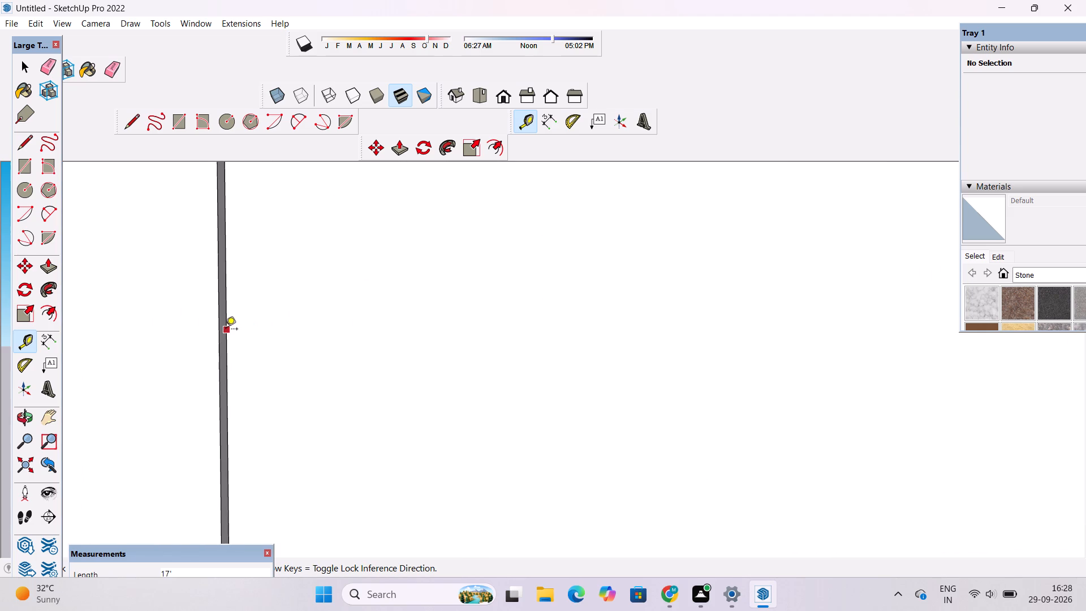
left_click(226, 330)
scroll(266, 316, "down", 14)
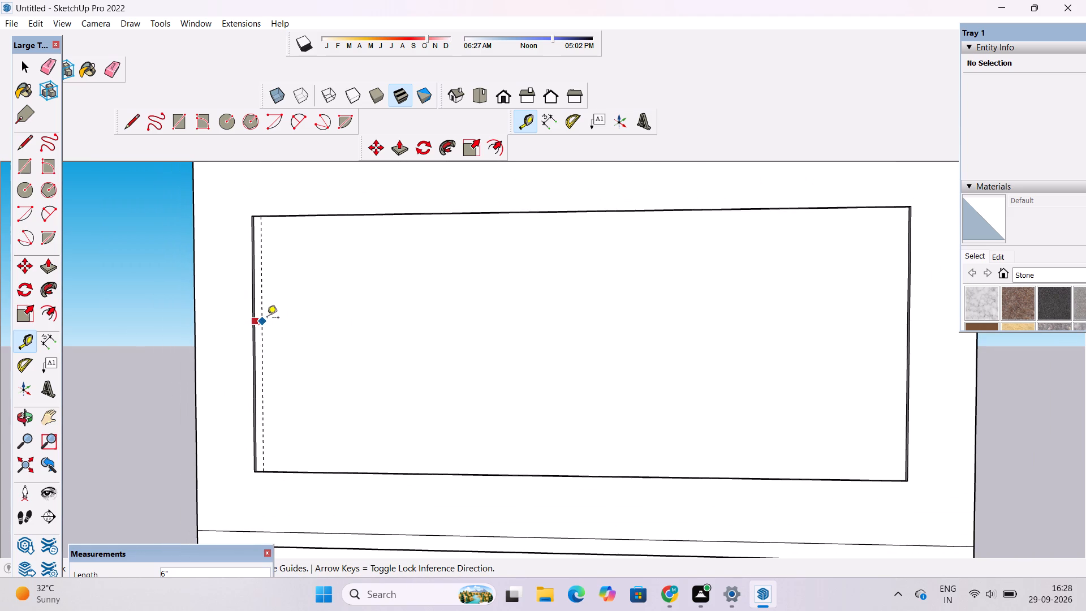
scroll(270, 319, "up", 1)
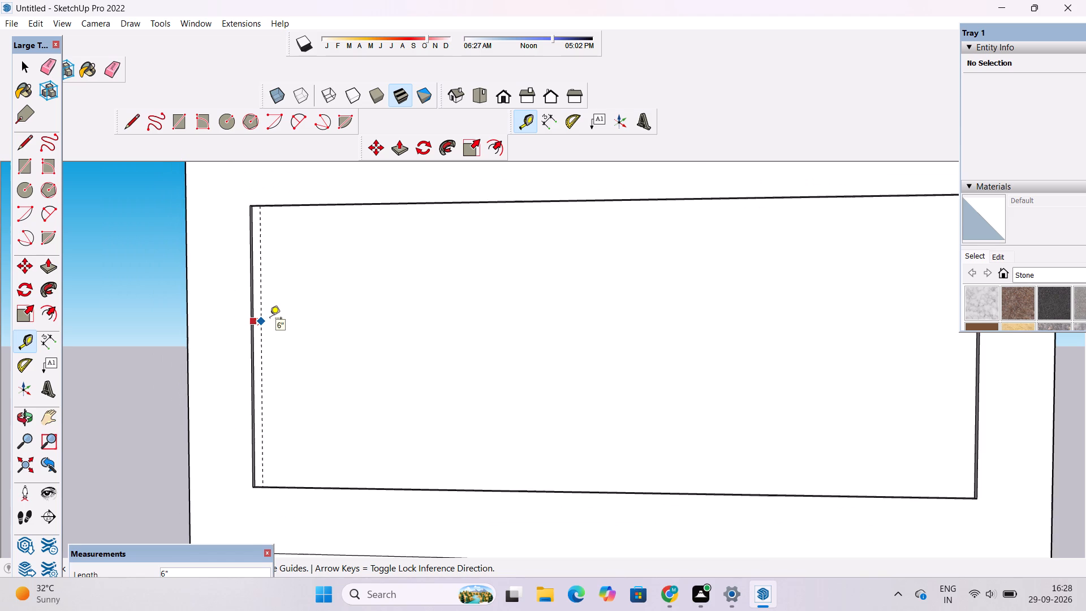
scroll(270, 319, "down", 3)
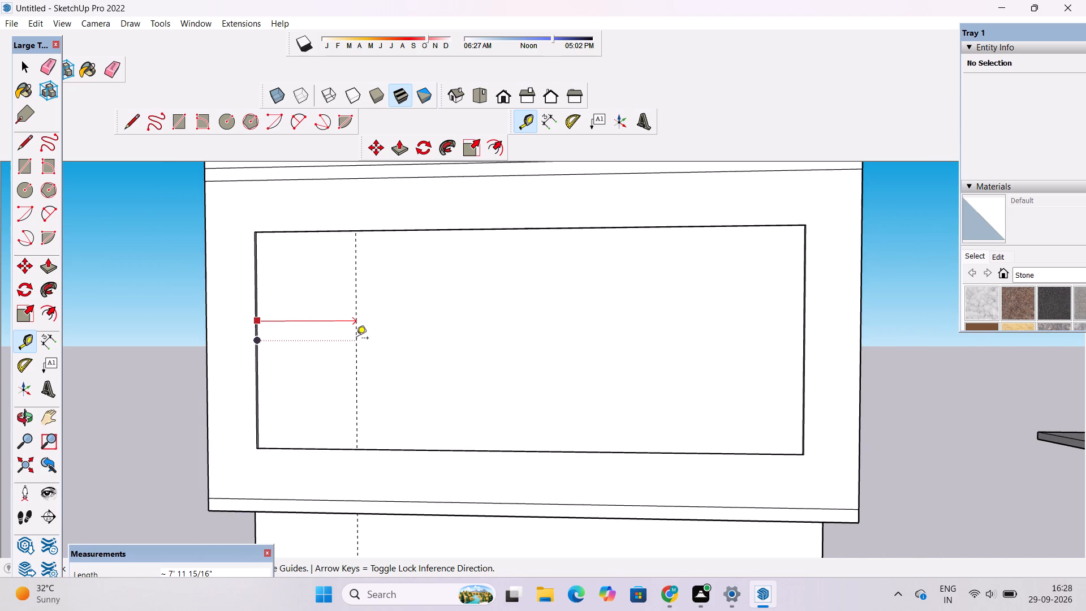
key("5")
key("apostrophe")
key("Return")
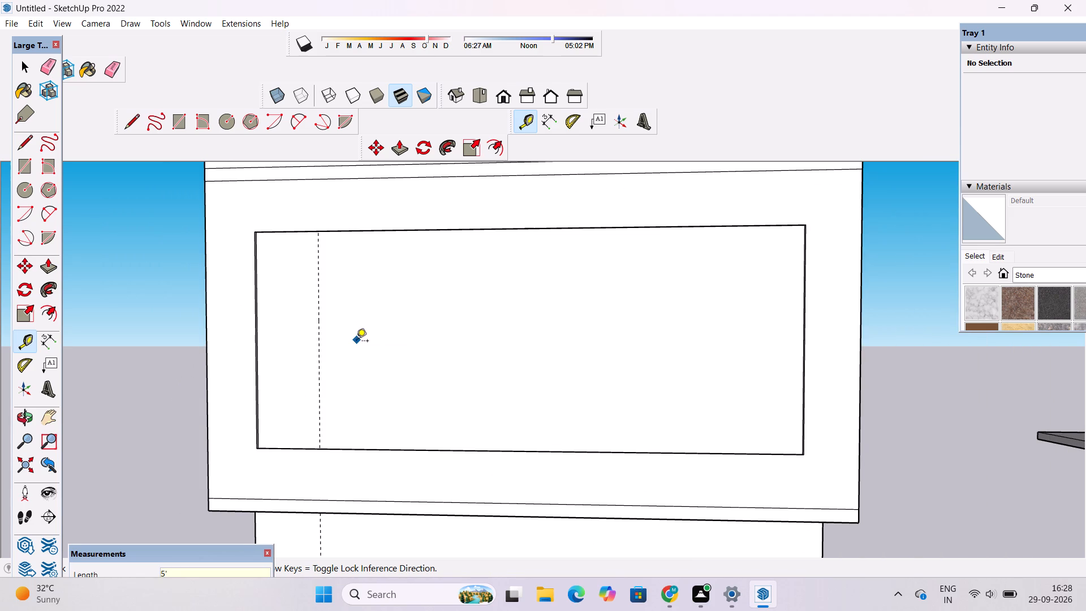
Draw a 17' vertical line along the guide, from the recessed panel's bottom edge to its top edge.
key("o")
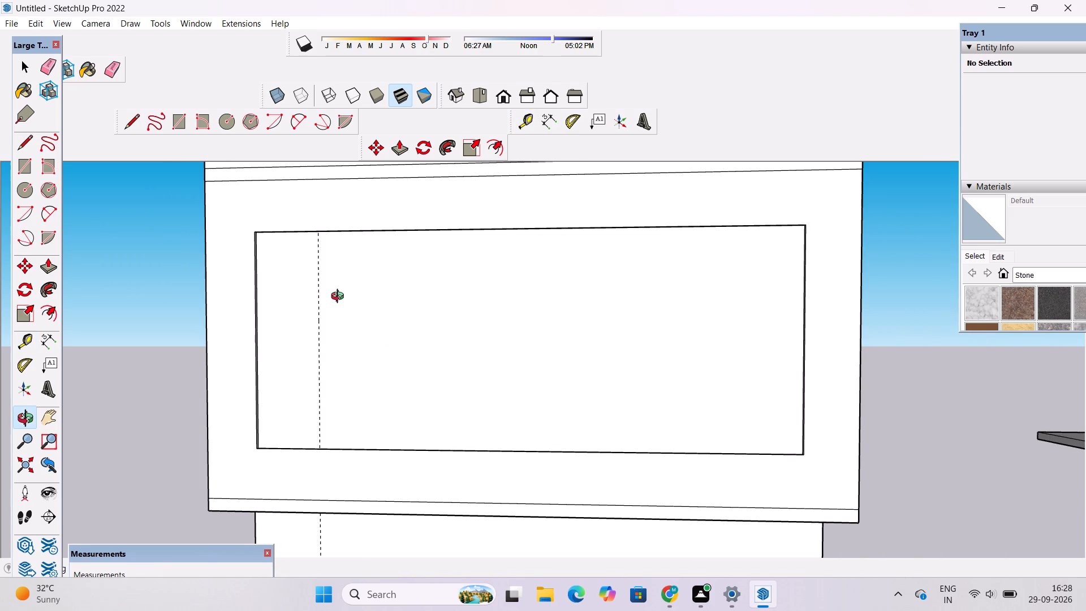
scroll(340, 298, "up", 5)
left_click_drag(341, 298, 340, 325)
scroll(340, 325, "down", 4)
left_click_drag(339, 346, 357, 321)
scroll(353, 324, "down", 3)
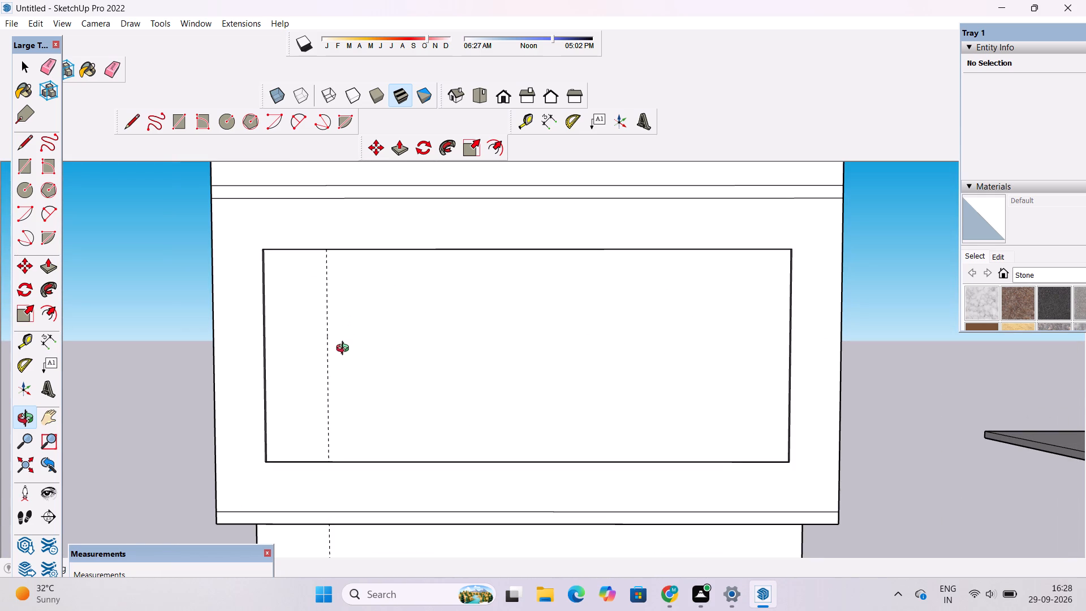
left_click_drag(334, 424, 333, 535)
scroll(324, 481, "up", 4)
left_click_drag(324, 481, 313, 424, "shift")
scroll(350, 485, "up", 5)
left_click_drag(356, 446, 350, 483)
scroll(341, 438, "up", 4)
key("l")
scroll(341, 437, "up", 6)
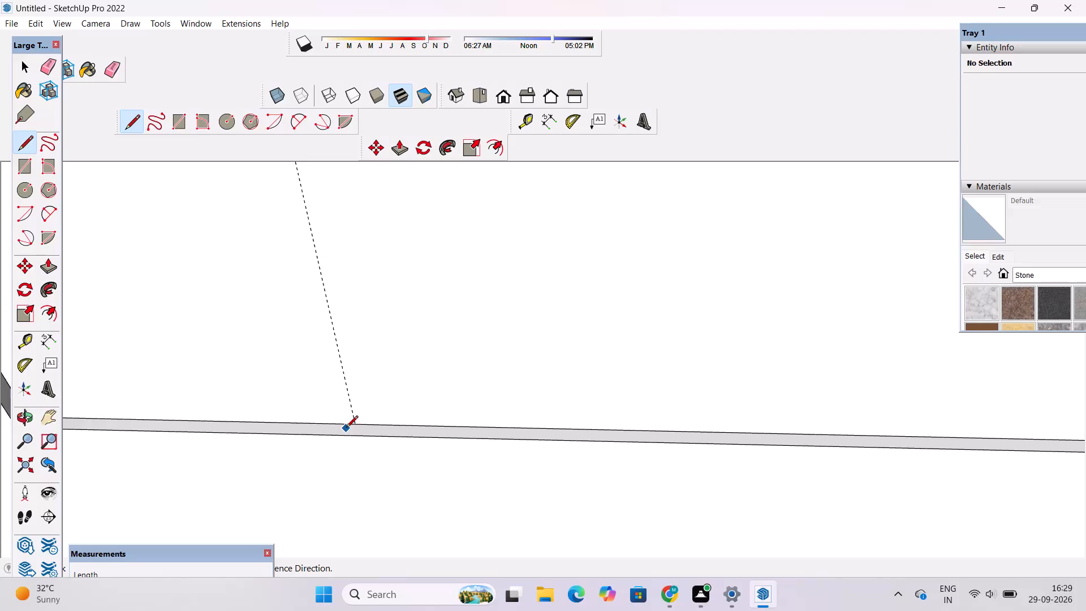
scroll(347, 433, "up", 6)
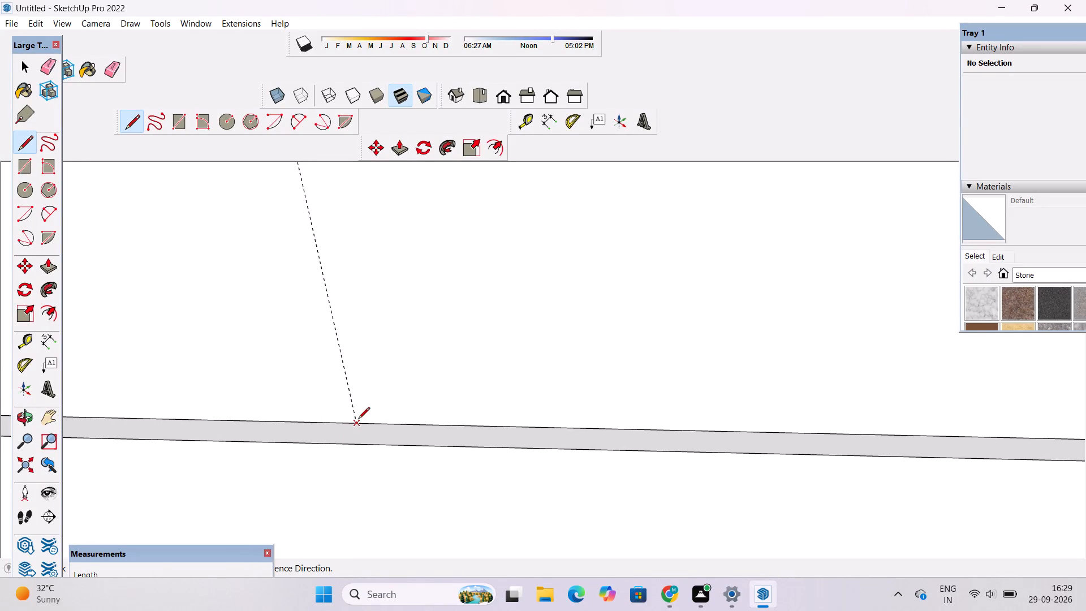
left_click(358, 423)
scroll(350, 398, "down", 20)
scroll(350, 398, "down", 2)
scroll(350, 399, "up", 1)
scroll(350, 399, "down", 4)
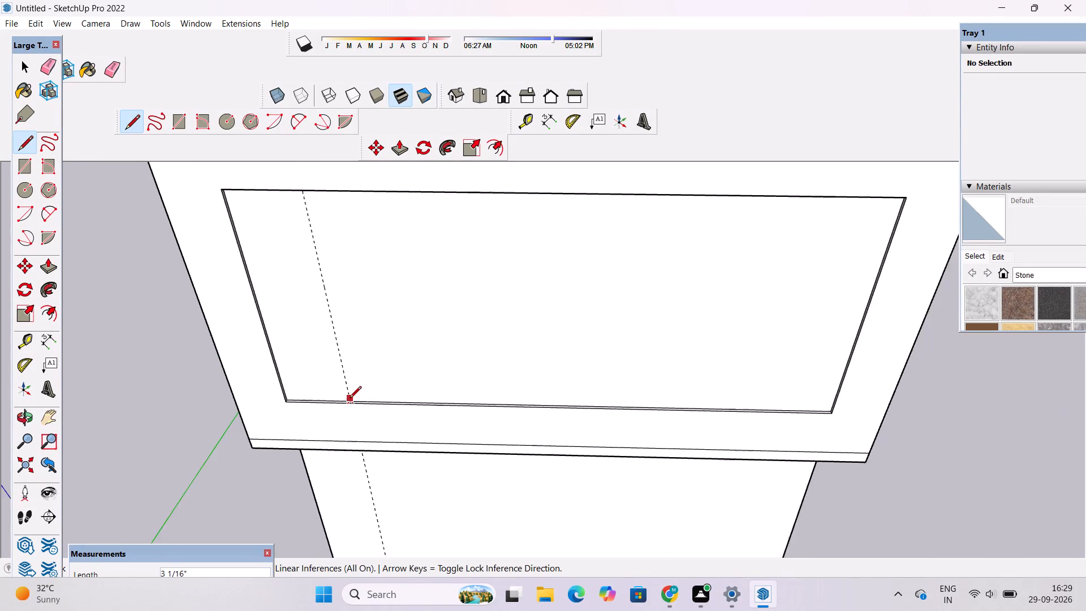
scroll(350, 399, "down", 7)
scroll(343, 305, "up", 9)
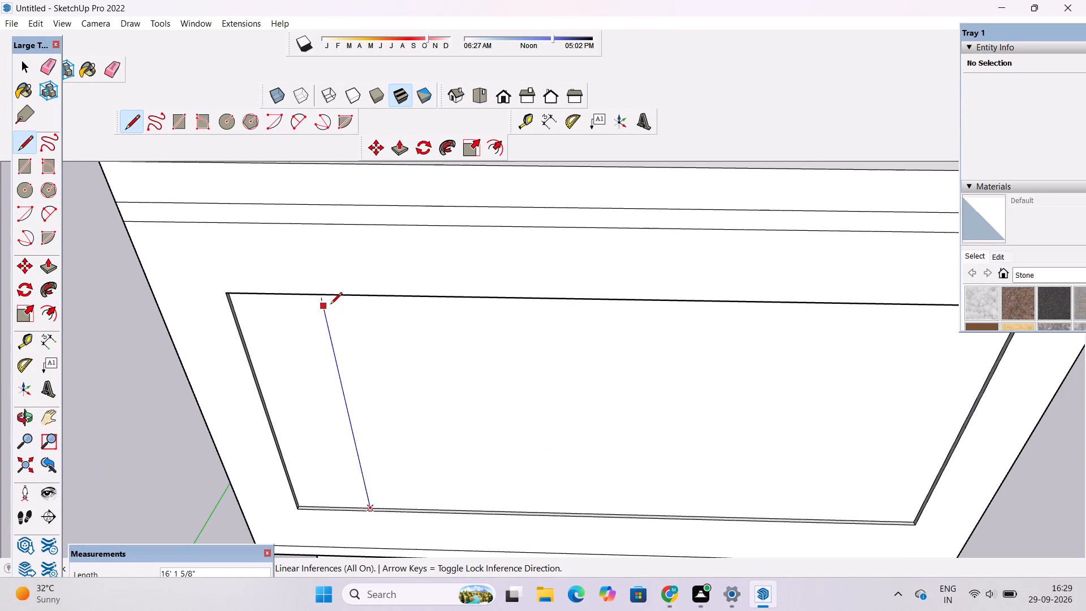
key("o")
left_click_drag(335, 363, 343, 263)
left_click_drag(346, 289, 361, 367, "shift")
left_click_drag(357, 381, 357, 371)
scroll(350, 341, "down", 2)
left_click_drag(348, 342, 348, 371, "shift")
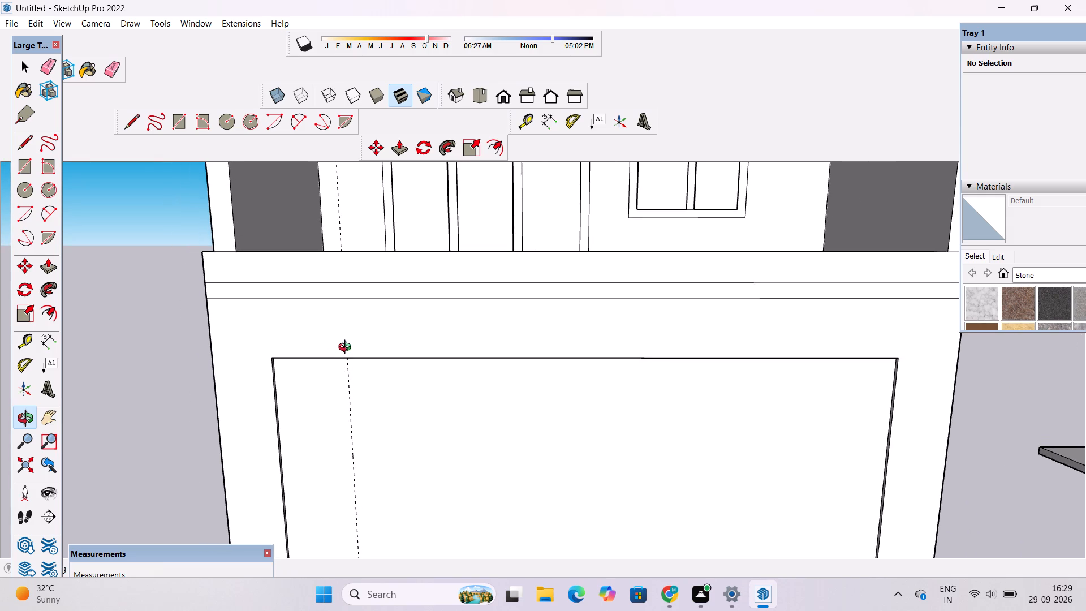
left_click_drag(348, 352, 351, 281)
scroll(351, 310, "up", 3)
left_click_drag(346, 358, 355, 307)
scroll(364, 267, "up", 2)
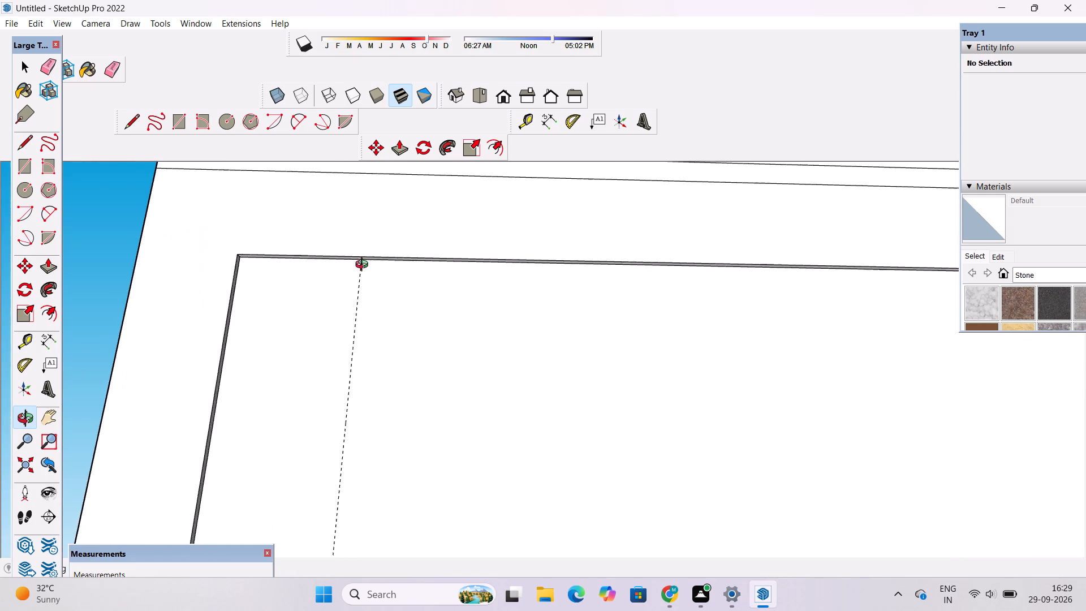
scroll(364, 266, "up", 2)
left_click_drag(365, 265, 369, 320, "shift")
scroll(369, 320, "up", 4)
left_click_drag(369, 320, 369, 314)
key("l")
scroll(369, 314, "up", 2)
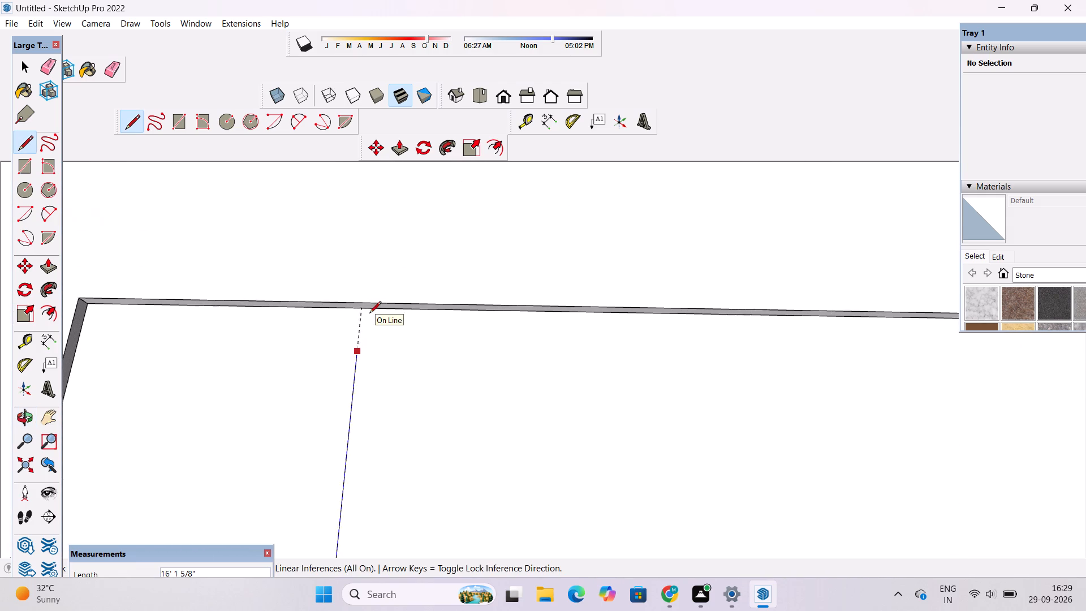
scroll(369, 314, "up", 1)
left_click(361, 307)
key("space")
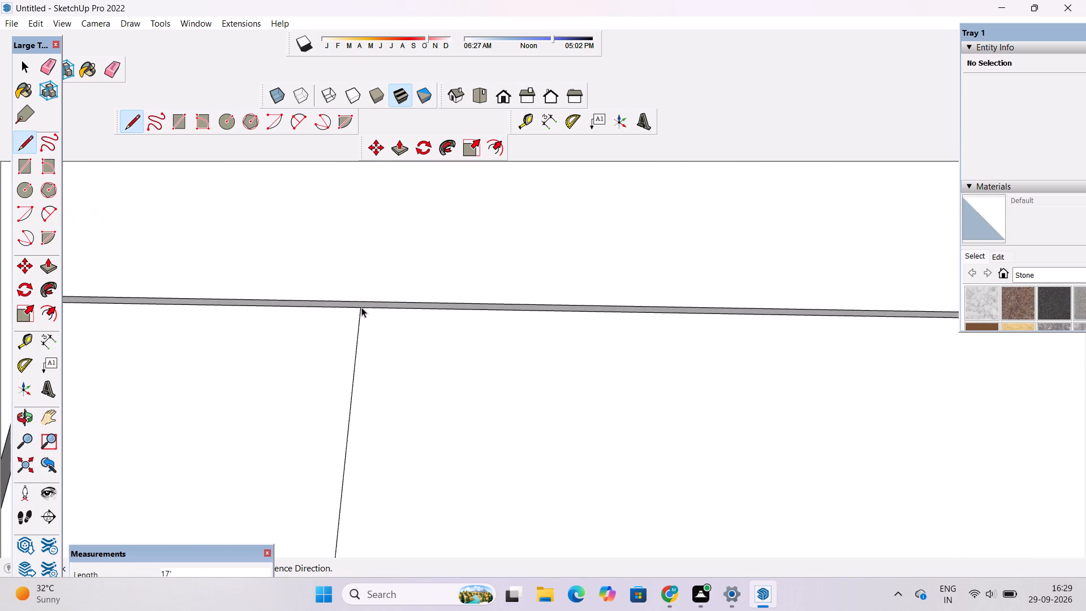
Erase the vertical guide that runs through the panel's first divider line and up across the floor above.
type("o")
scroll(352, 299, "down", 12)
left_click_drag(357, 329, 367, 392)
left_click_drag(367, 392, 368, 322)
scroll(364, 307, "down", 4)
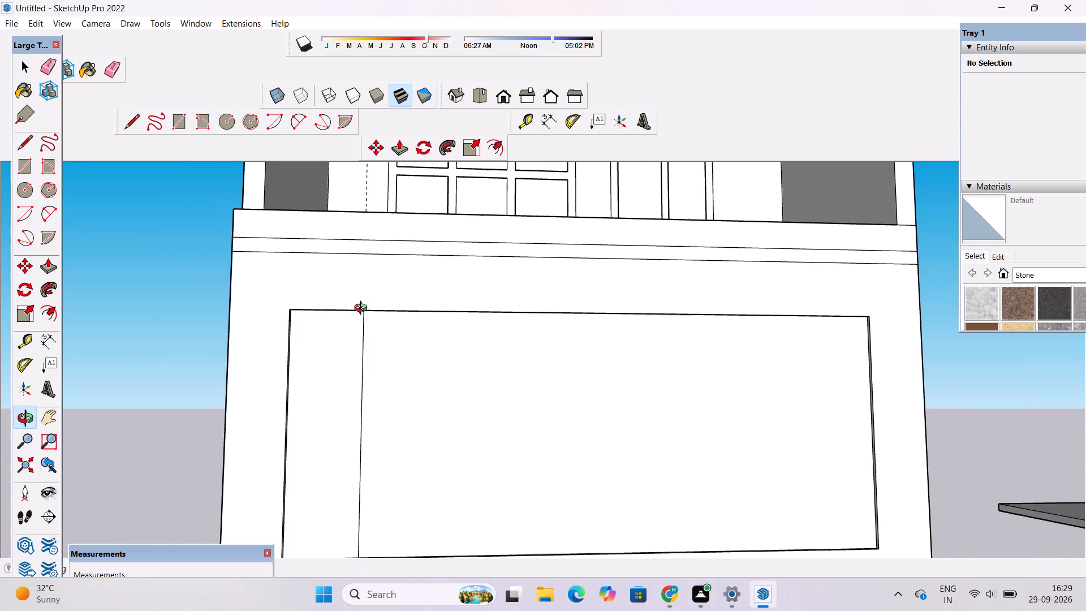
scroll(352, 350, "down", 1)
left_click(354, 347)
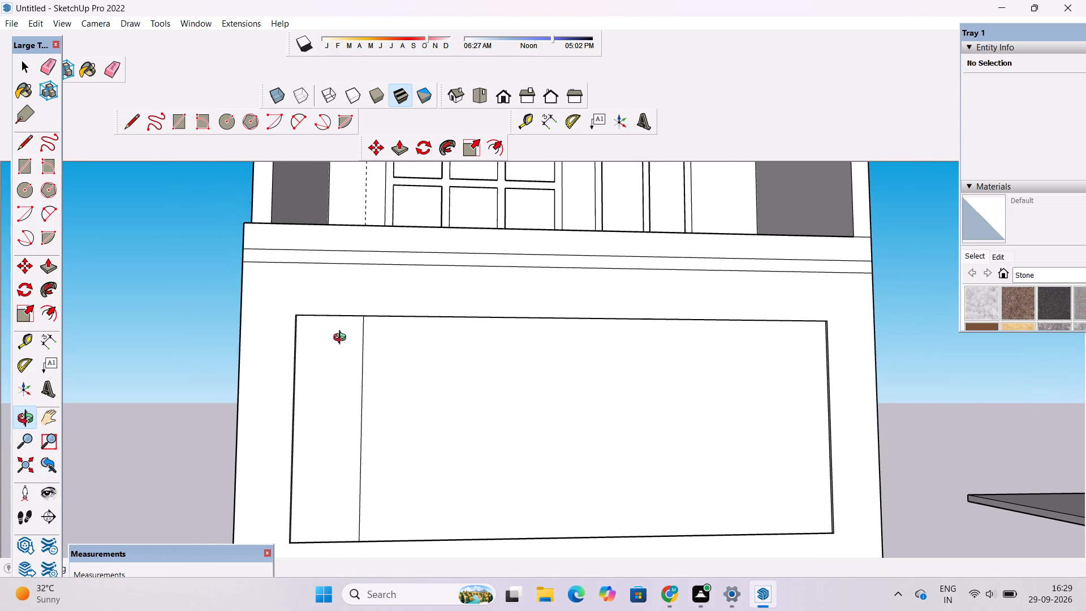
scroll(334, 304, "down", 1)
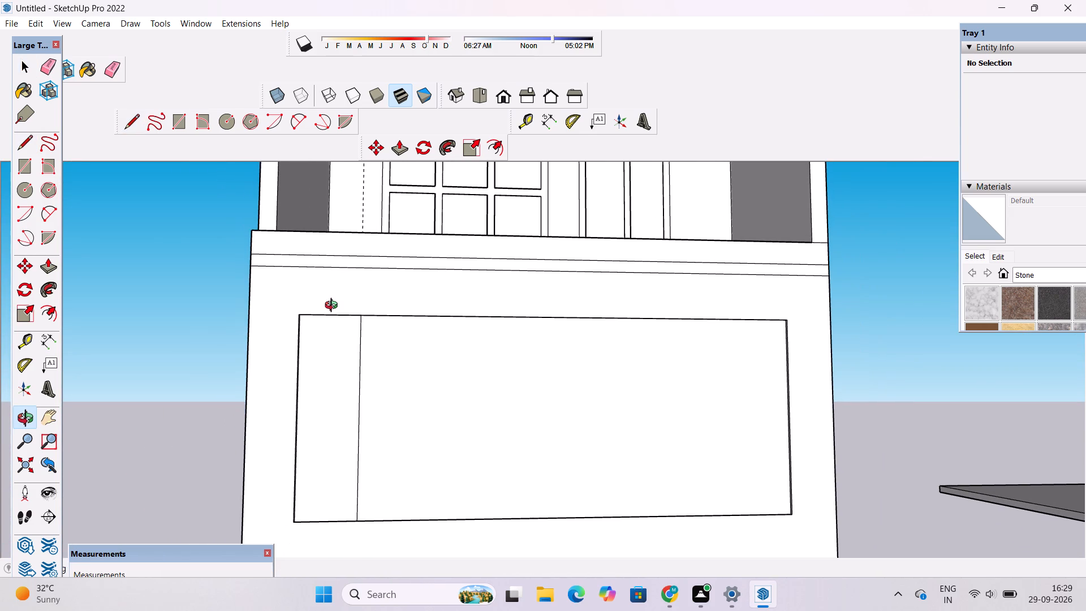
scroll(334, 316, "down", 1)
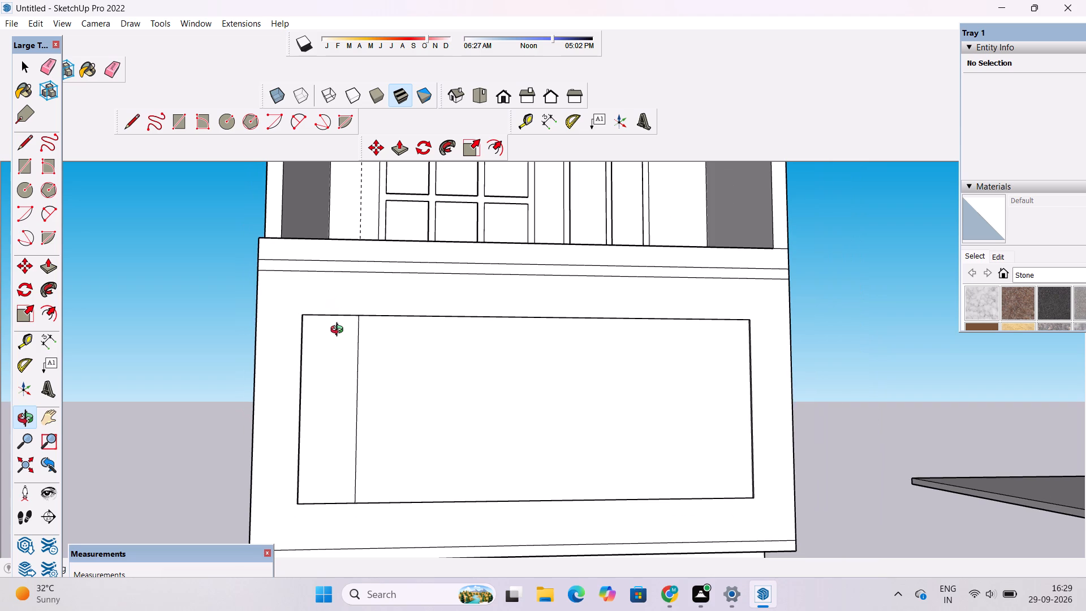
scroll(345, 357, "down", 2)
left_click_drag(395, 377, 399, 405)
left_click_drag(399, 405, 367, 413, "shift")
left_click(367, 412)
key("e")
left_click(323, 248)
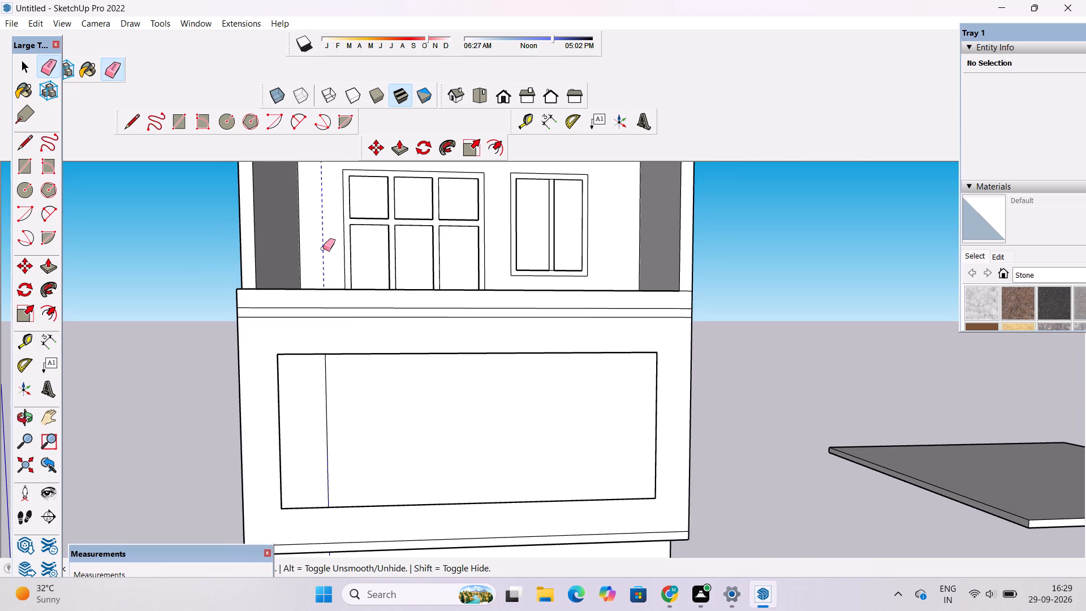
Copy the vertical divider line 5' across the recessed panel and array it as 9 copies at that spacing.
scroll(323, 248, "down", 4)
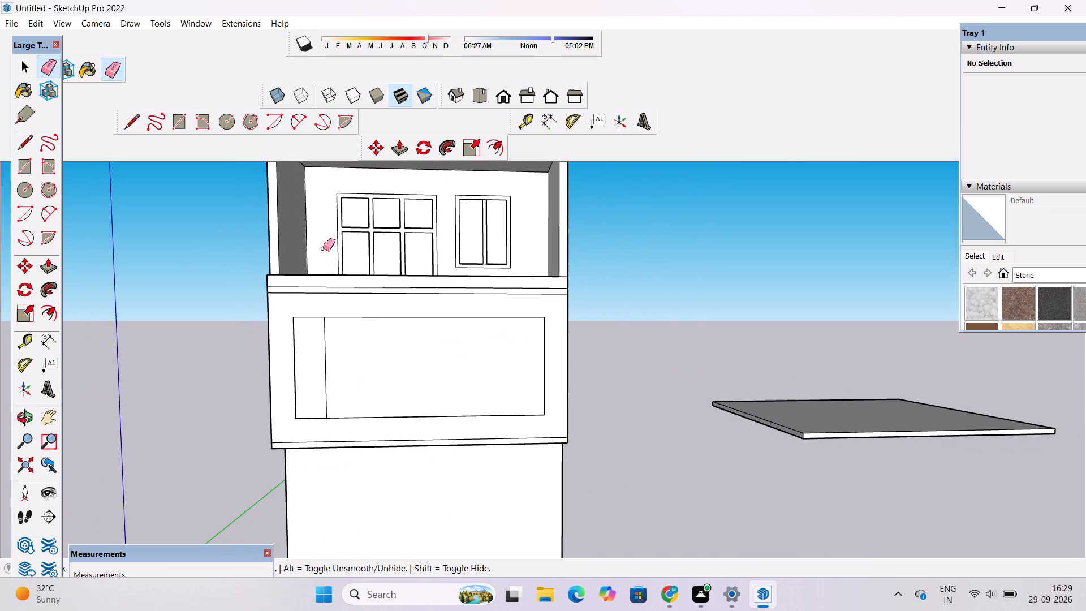
scroll(322, 257, "down", 2)
scroll(322, 257, "up", 3)
scroll(322, 265, "down", 3)
scroll(322, 277, "up", 3)
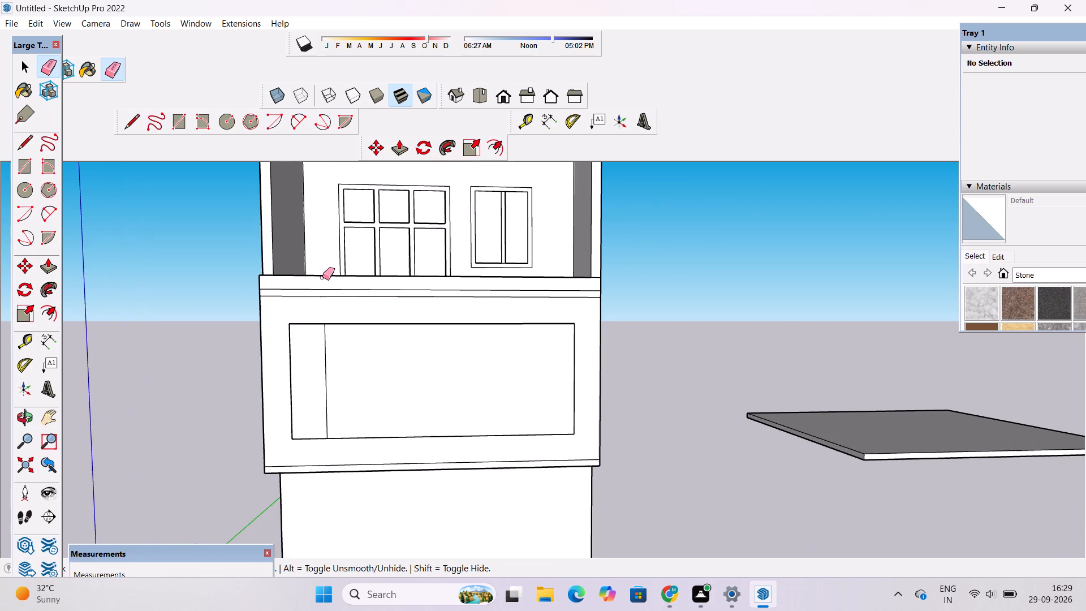
scroll(323, 275, "down", 3)
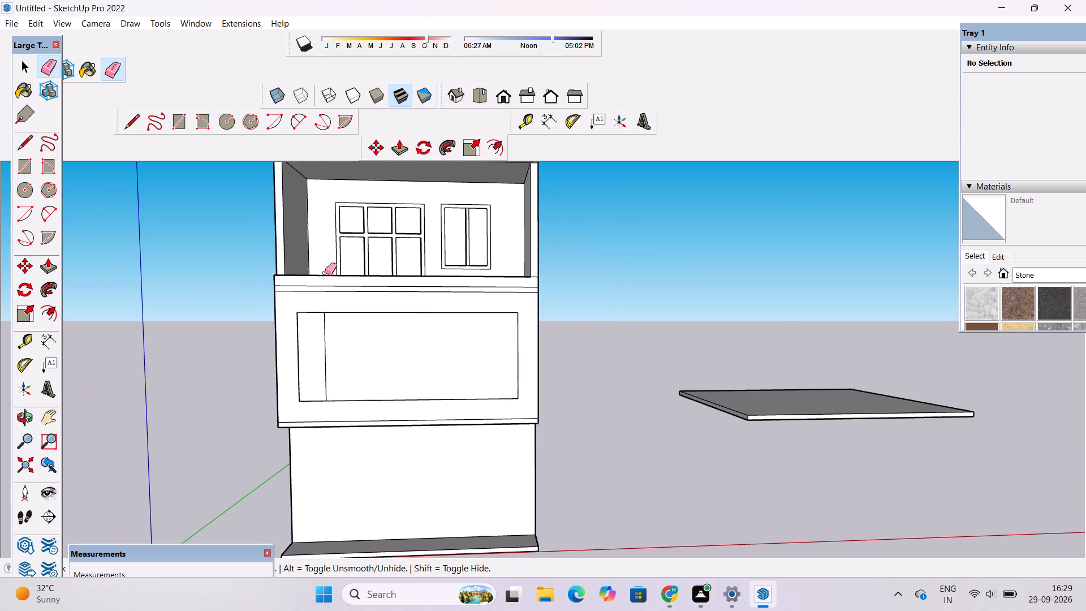
key("space")
key("o")
scroll(325, 278, "up", 3)
left_click_drag(297, 327, 317, 363)
left_click_drag(317, 367, 309, 362)
scroll(315, 391, "down", 1)
left_click_drag(325, 421, 275, 367, "shift")
scroll(255, 355, "up", 3, "shift")
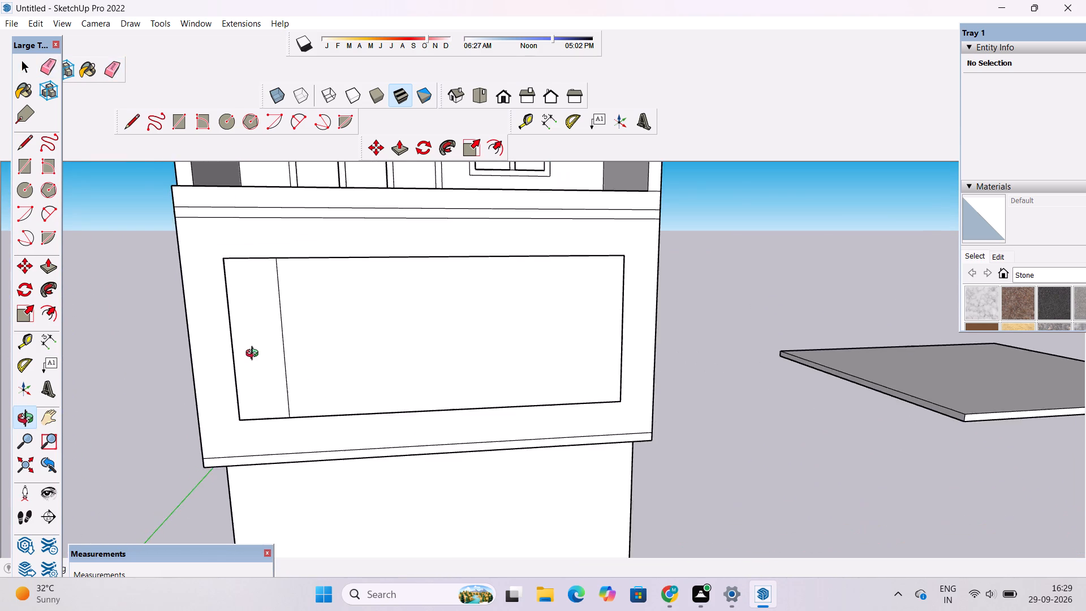
scroll(255, 355, "up", 7, "shift")
left_click_drag(331, 349, 282, 354, "shift")
left_click_drag(280, 365, 266, 354)
left_click_drag(266, 354, 249, 352, "shift")
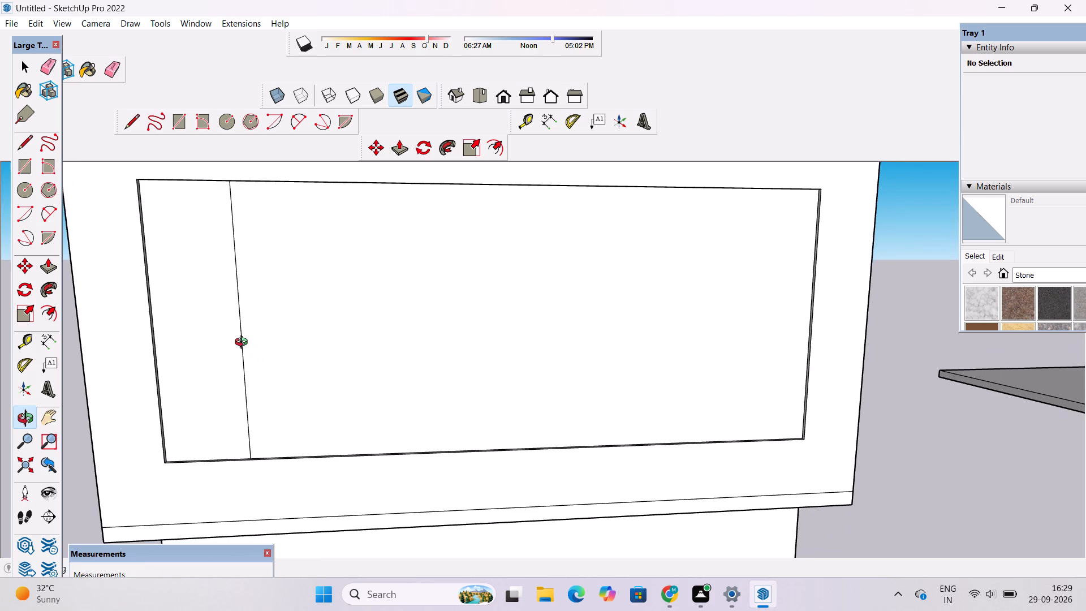
key("space")
scroll(234, 351, "up", 2)
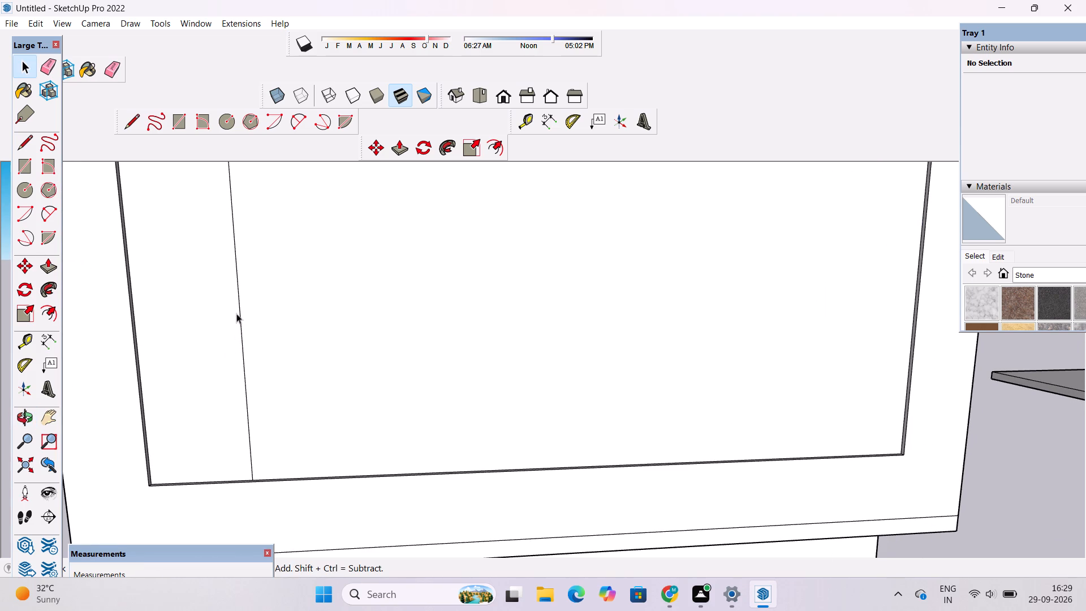
left_click(239, 300)
scroll(204, 328, "down", 5)
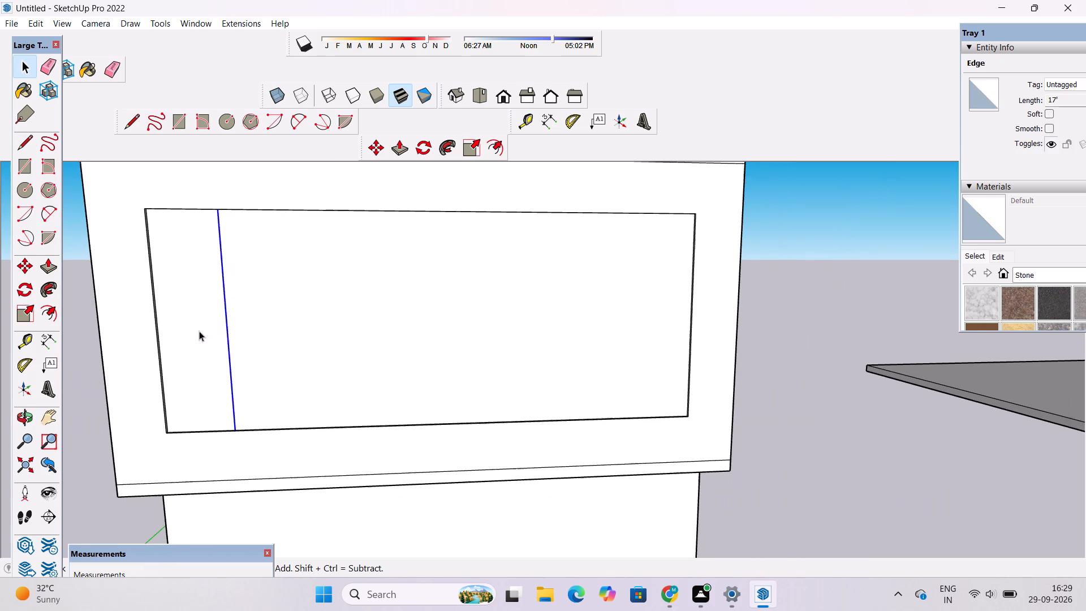
key("m")
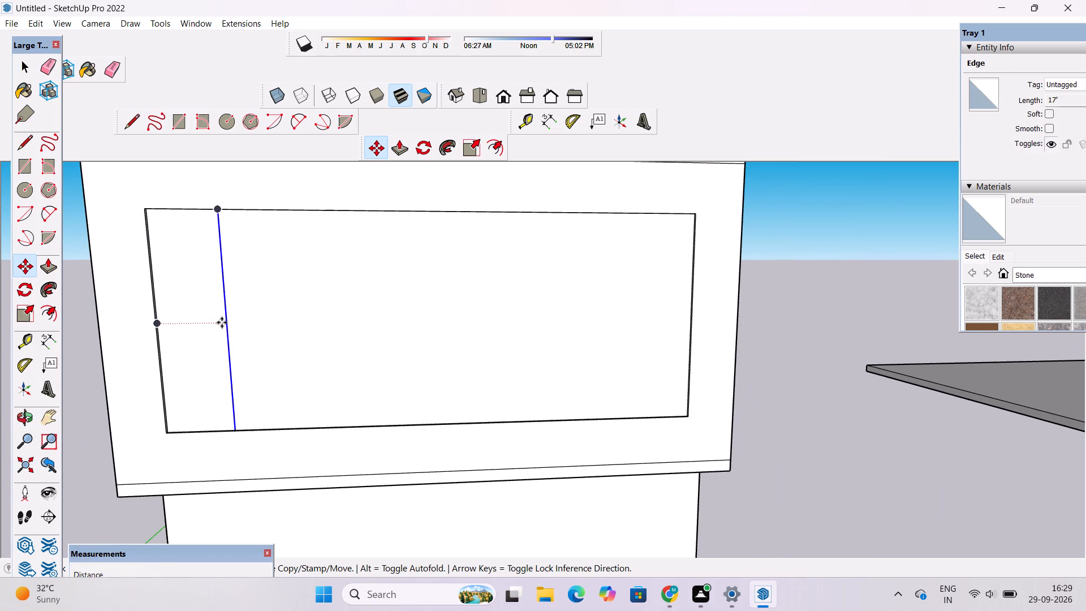
left_click(226, 322)
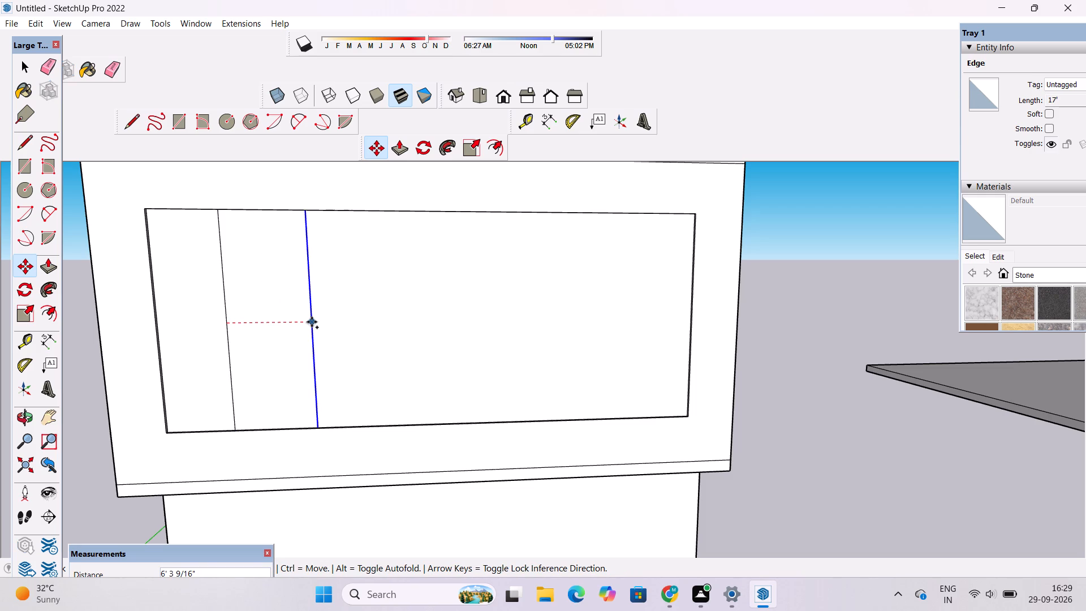
type("5'")
key("Return")
key("asterisk")
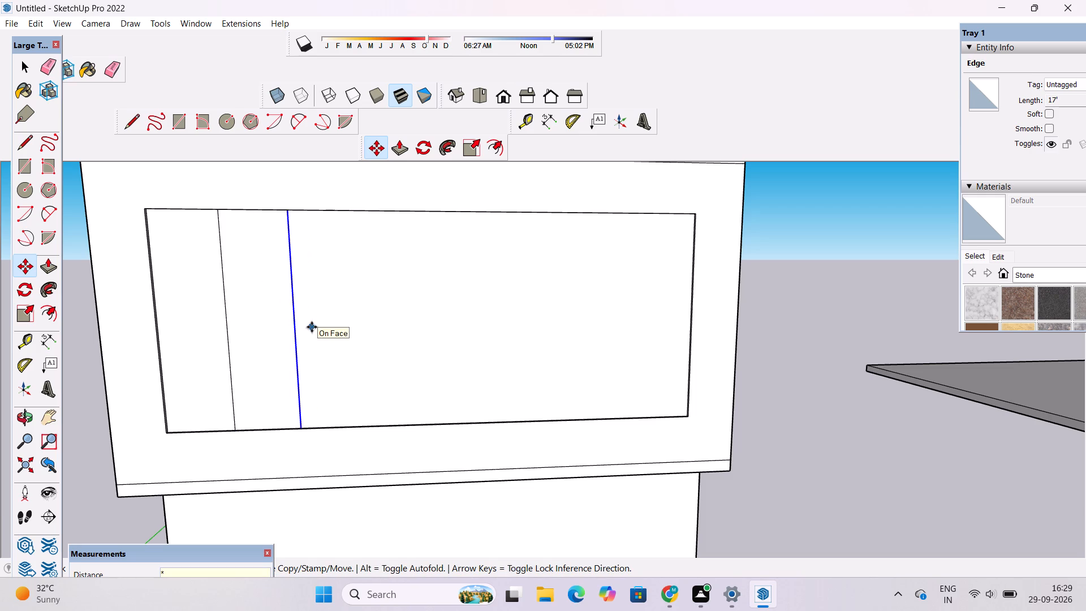
key("9")
key("Return")
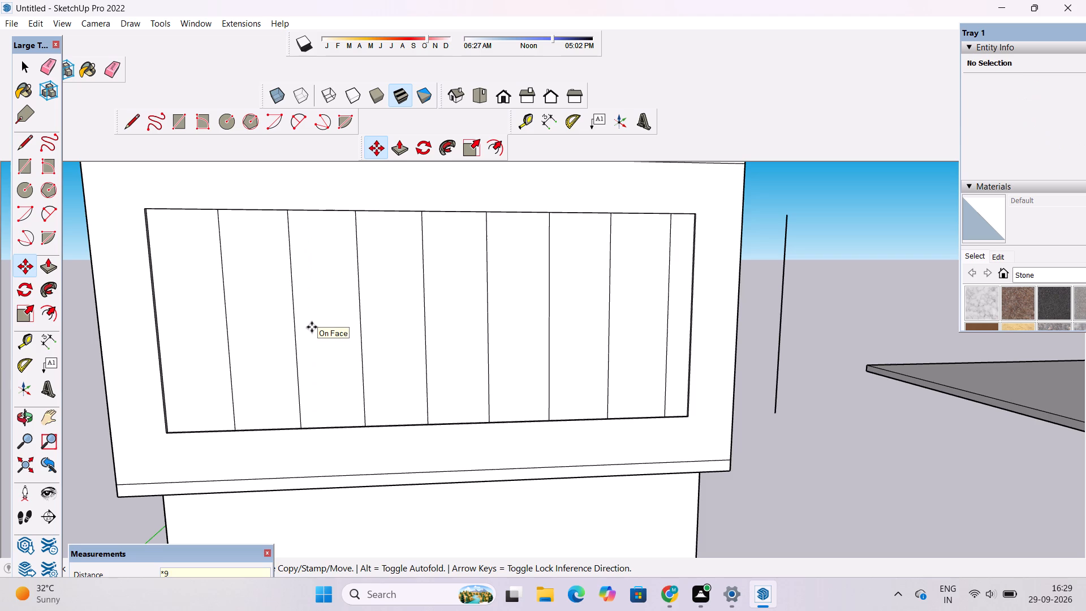
Erase the stray vertical line floating outside the building, beyond the recessed panel.
scroll(305, 328, "down", 5)
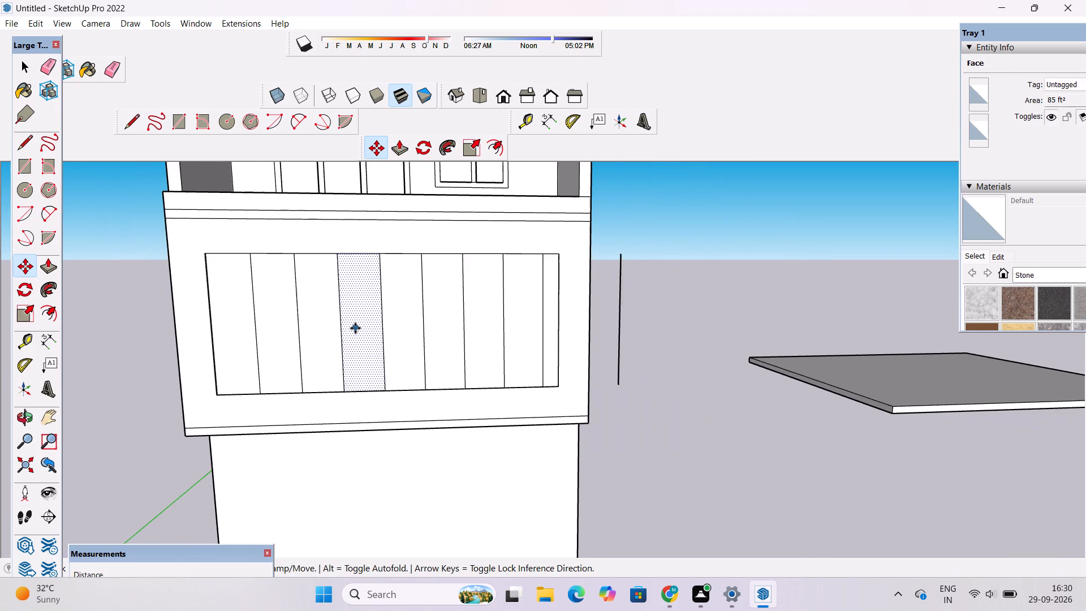
scroll(355, 328, "up", 3)
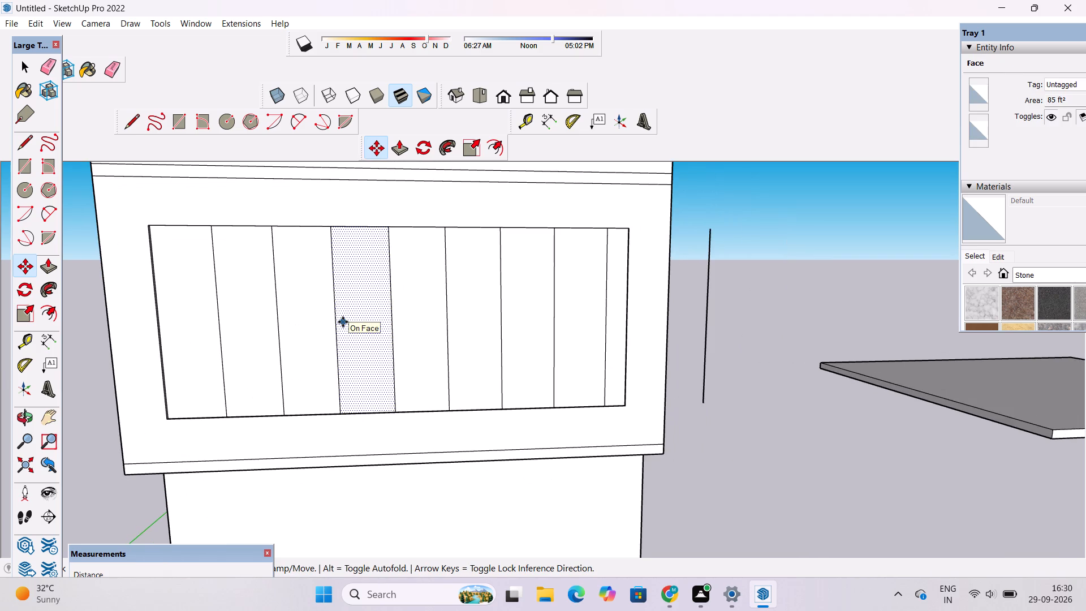
key("e")
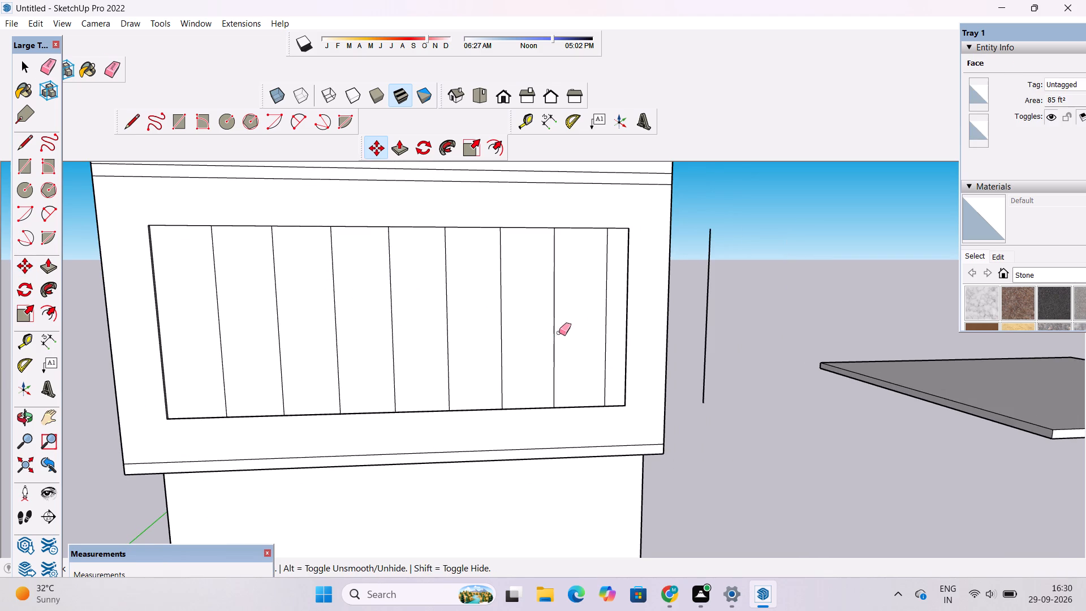
left_click_drag(731, 284, 690, 320)
Examine the divided panel and the whole building facade from several angles and distances.
scroll(630, 345, "down", 6)
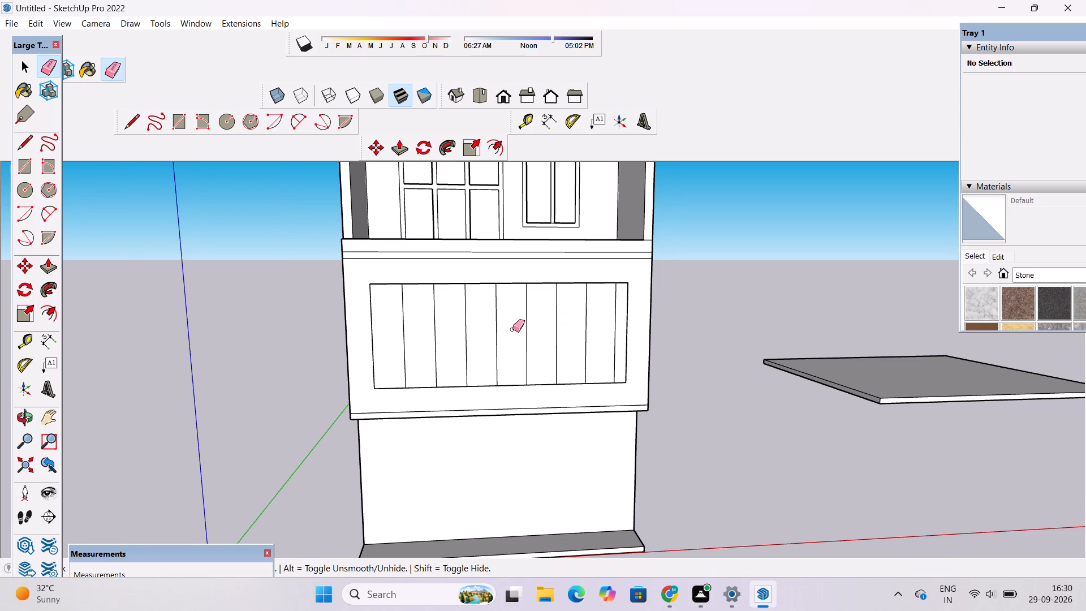
key("o")
left_click_drag(519, 355, 515, 253)
scroll(510, 268, "up", 4)
left_click_drag(525, 305, 511, 337)
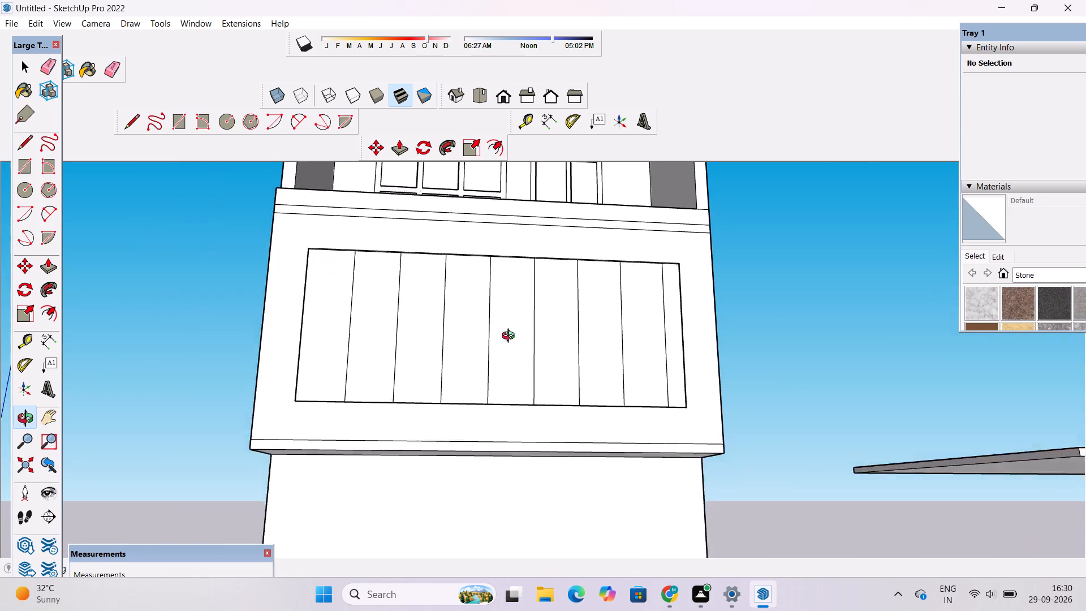
left_click_drag(511, 337, 475, 375)
scroll(450, 319, "down", 6)
left_click_drag(472, 307, 460, 347, "shift")
scroll(458, 320, "down", 7)
scroll(453, 222, "up", 2)
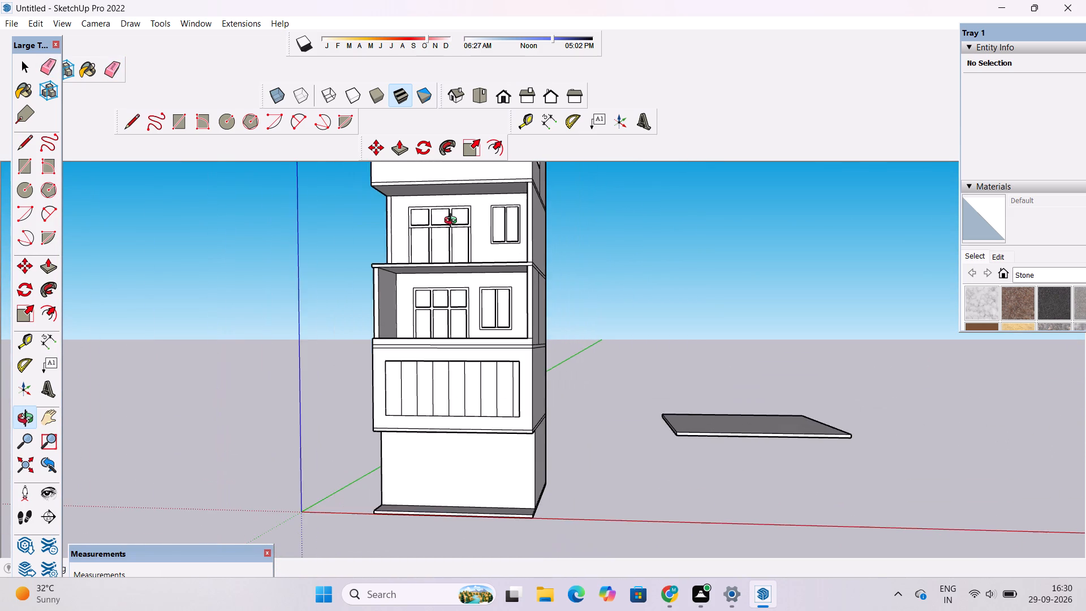
left_click_drag(451, 231, 427, 325)
scroll(420, 299, "down", 7)
left_click_drag(428, 334, 442, 254)
scroll(442, 248, "up", 2)
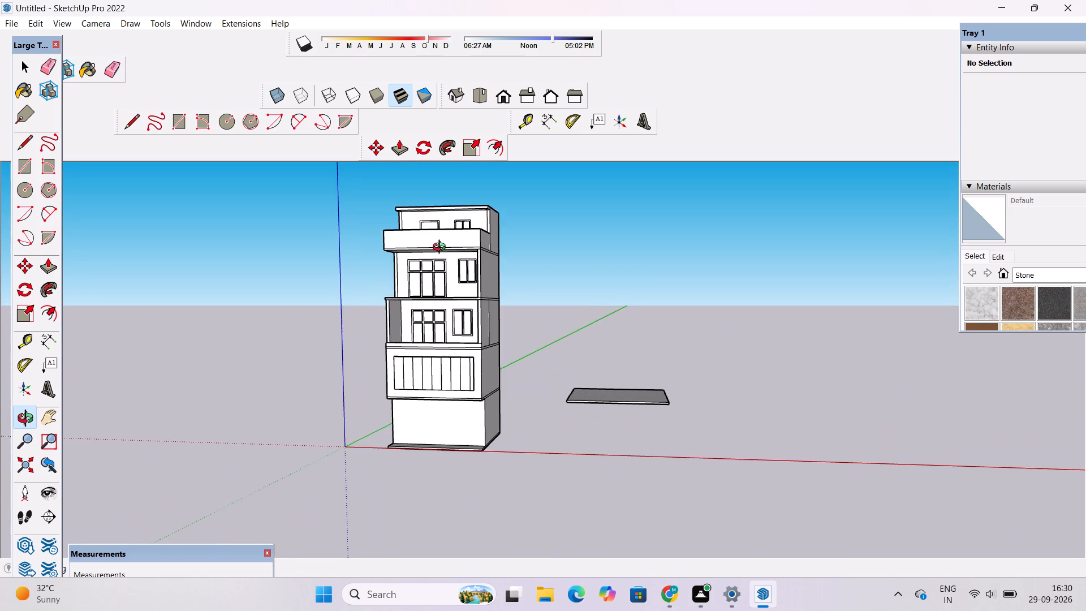
scroll(441, 253, "down", 6)
left_click_drag(451, 276, 425, 360, "shift")
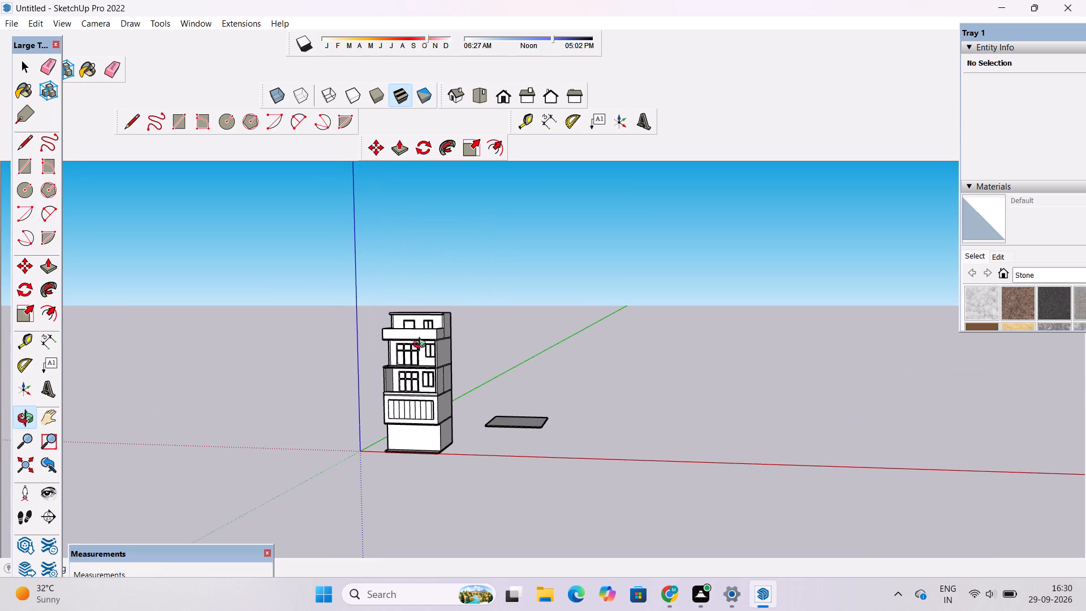
scroll(416, 317, "down", 5)
scroll(416, 317, "up", 5)
scroll(406, 433, "up", 1)
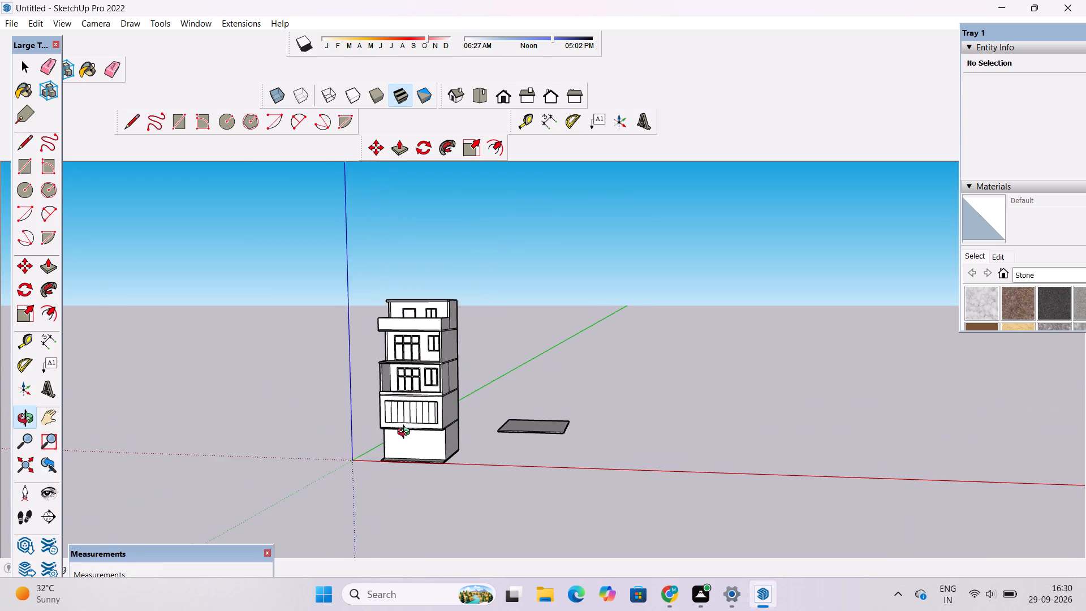
Place a horizontal guide 5' below the top edge of the recessed panel.
scroll(406, 433, "up", 13)
left_click_drag(404, 434, 399, 353, "shift")
left_click_drag(395, 382, 391, 289)
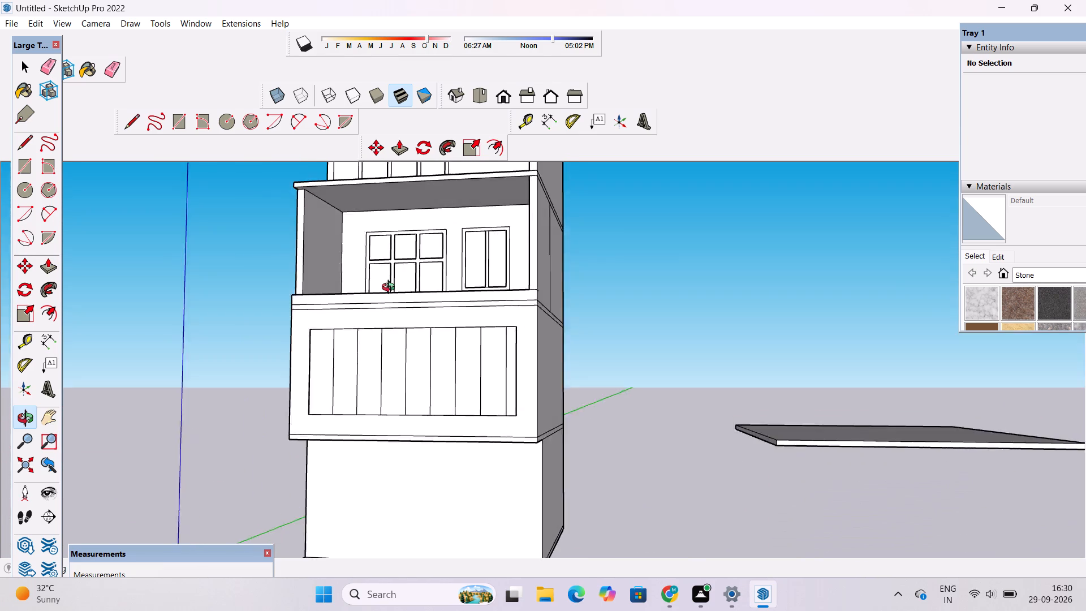
left_click_drag(391, 289, 397, 218)
scroll(399, 290, "up", 8)
left_click_drag(399, 296, 377, 312, "shift")
left_click_drag(370, 350, 369, 312)
scroll(371, 331, "up", 3)
left_click_drag(364, 306, 351, 244, "shift")
left_click_drag(351, 271, 356, 302, "shift")
scroll(369, 266, "up", 3)
left_click_drag(372, 285, 372, 318)
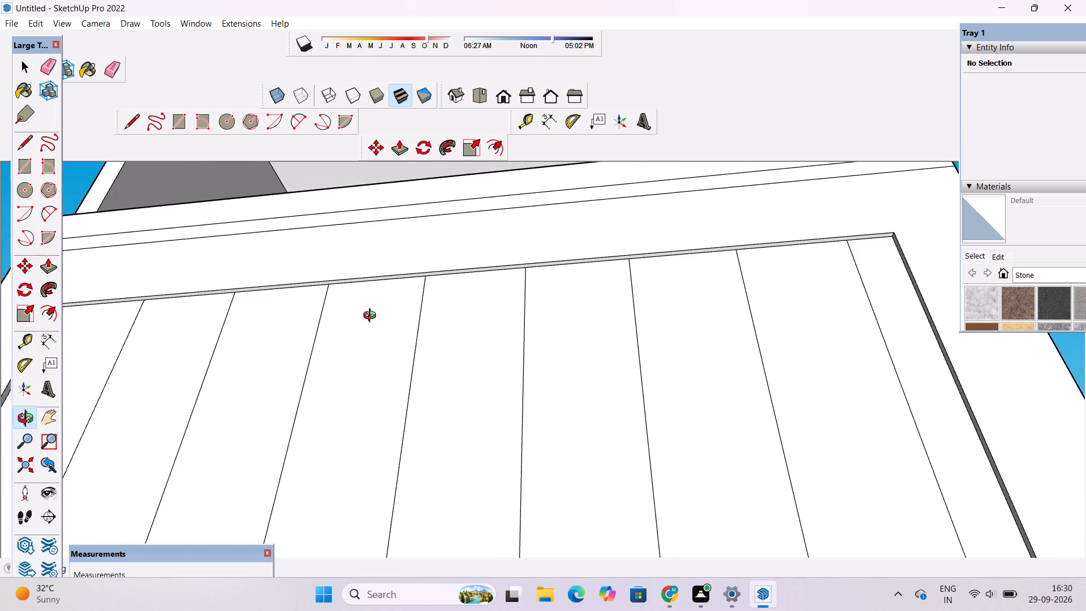
left_click_drag(371, 302, 417, 266, "shift")
left_click_drag(416, 279, 406, 282)
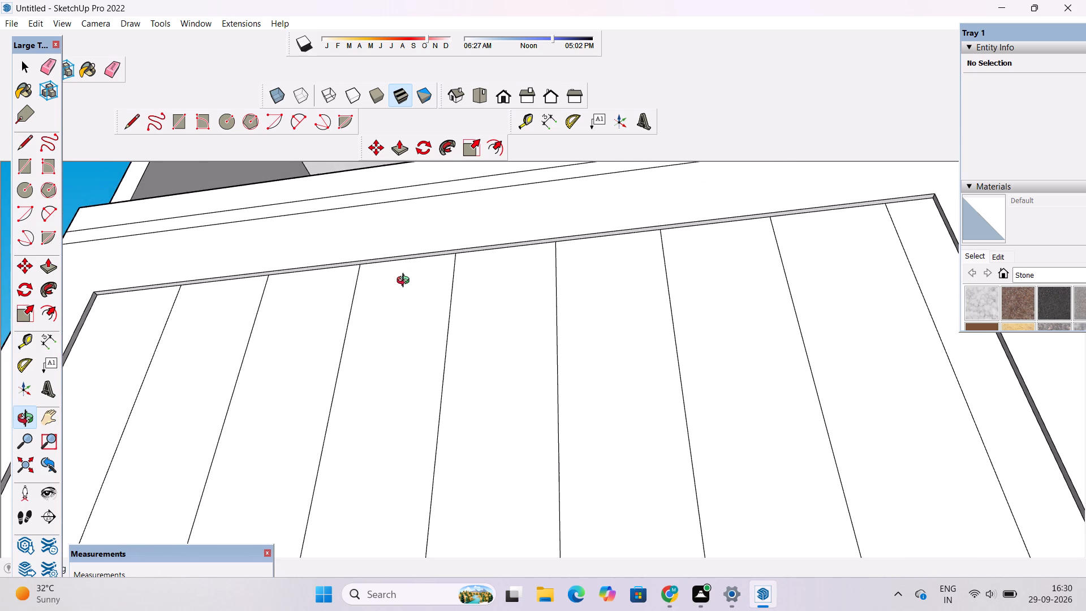
scroll(406, 282, "down", 1)
left_click_drag(398, 295, 421, 280, "shift")
scroll(426, 268, "up", 3)
left_click_drag(427, 270, 408, 279, "shift")
scroll(407, 281, "up", 2)
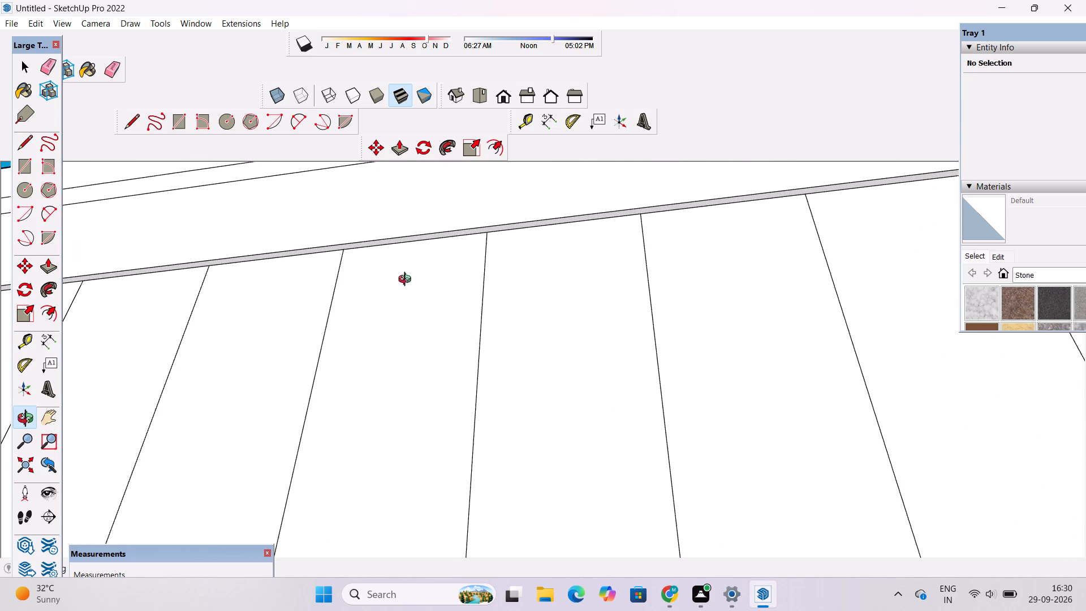
left_click_drag(407, 281, 372, 291, "shift")
key("t")
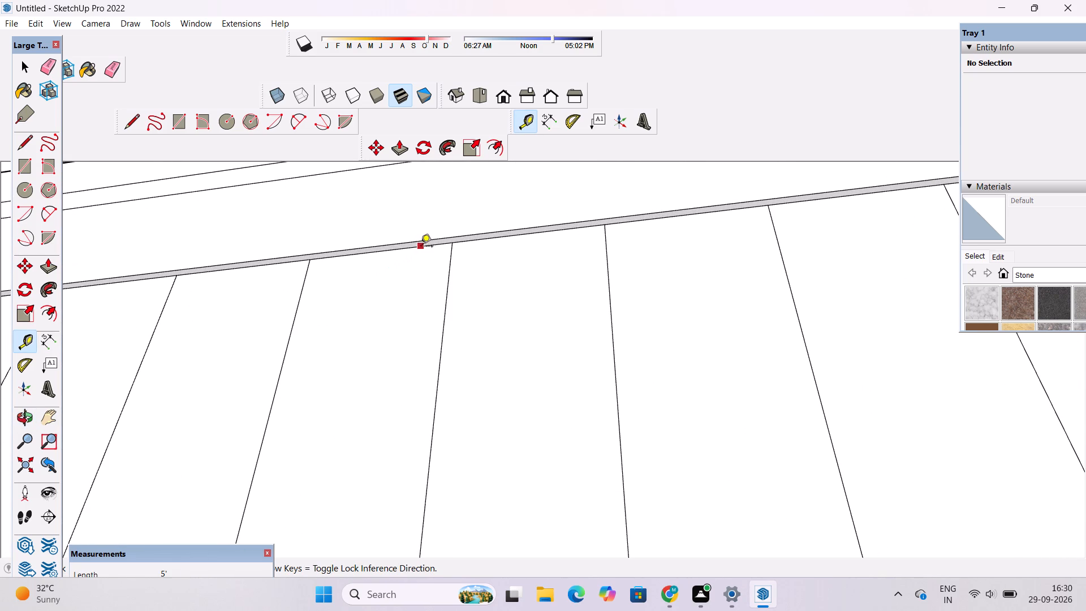
left_click(421, 247)
scroll(407, 290, "down", 6)
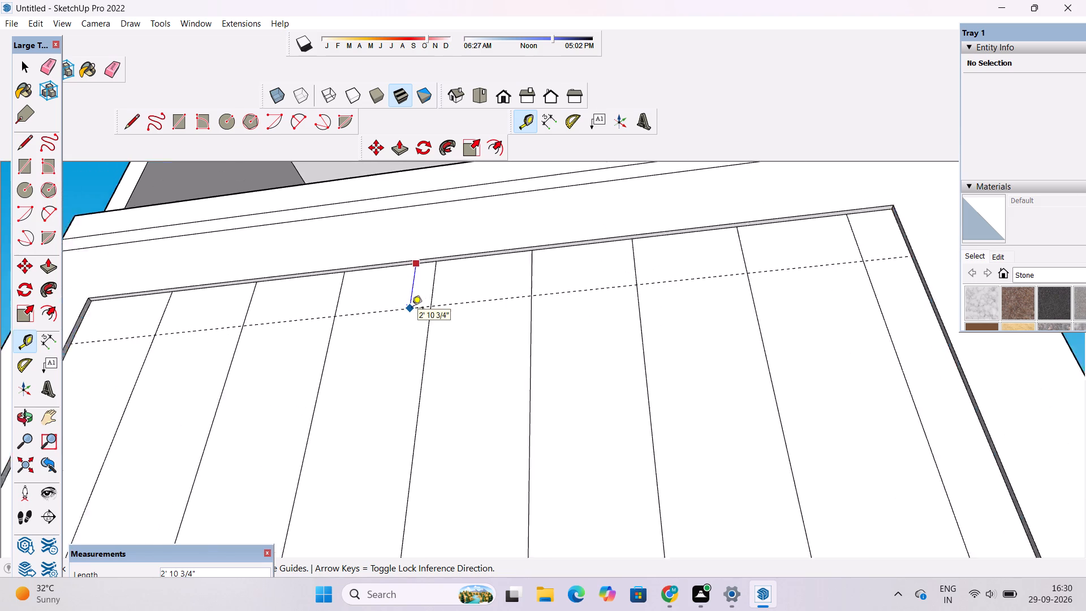
scroll(412, 309, "down", 3)
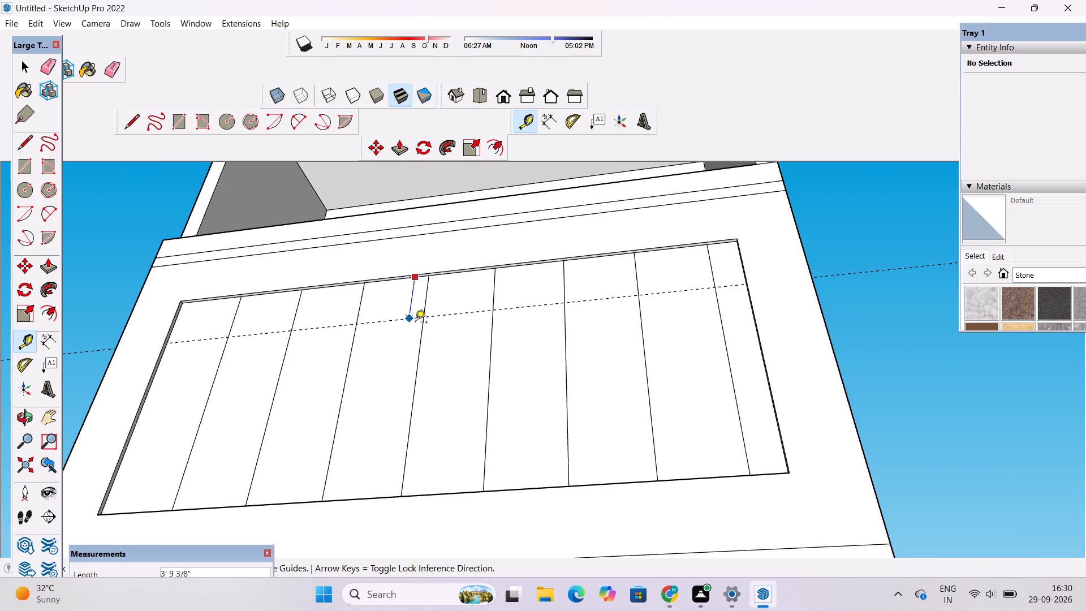
type("5'")
key("Return")
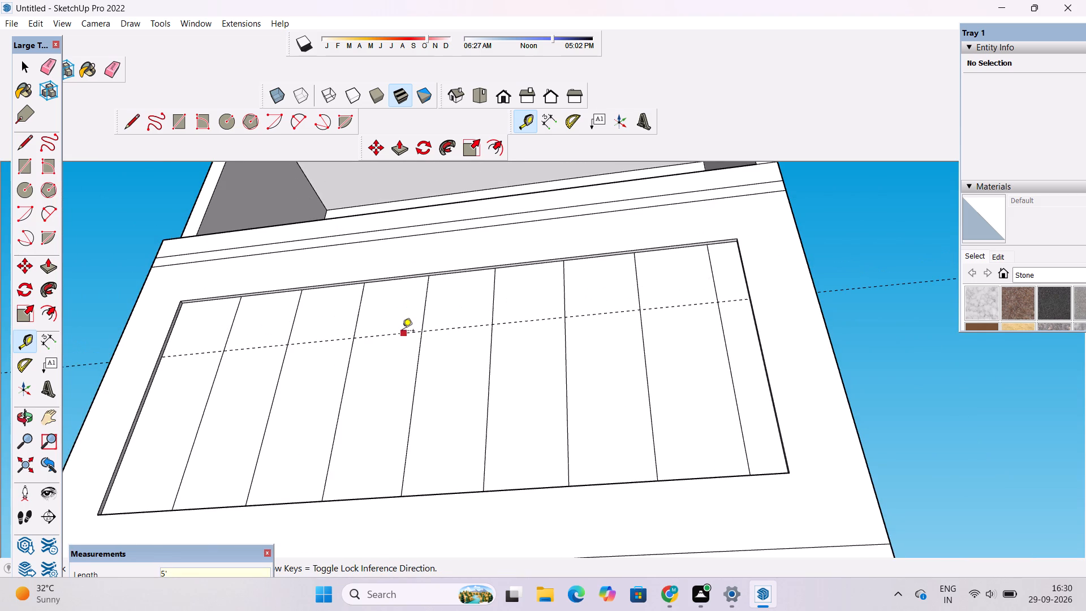
Draw a horizontal line about 42' long along the guide, from one side edge of the recessed panel to the other.
key("l")
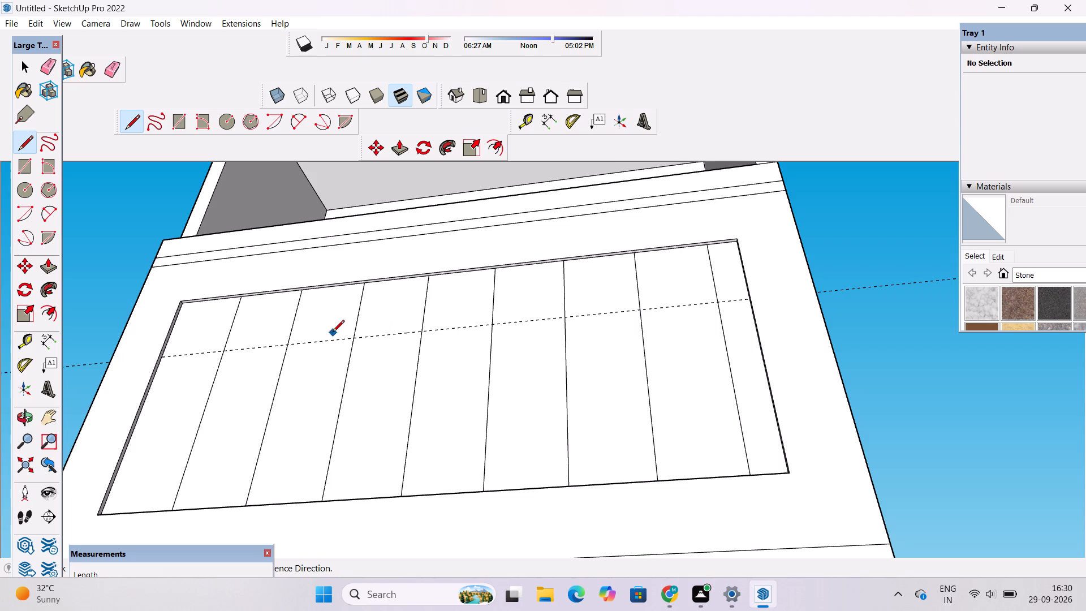
scroll(296, 320, "down", 3)
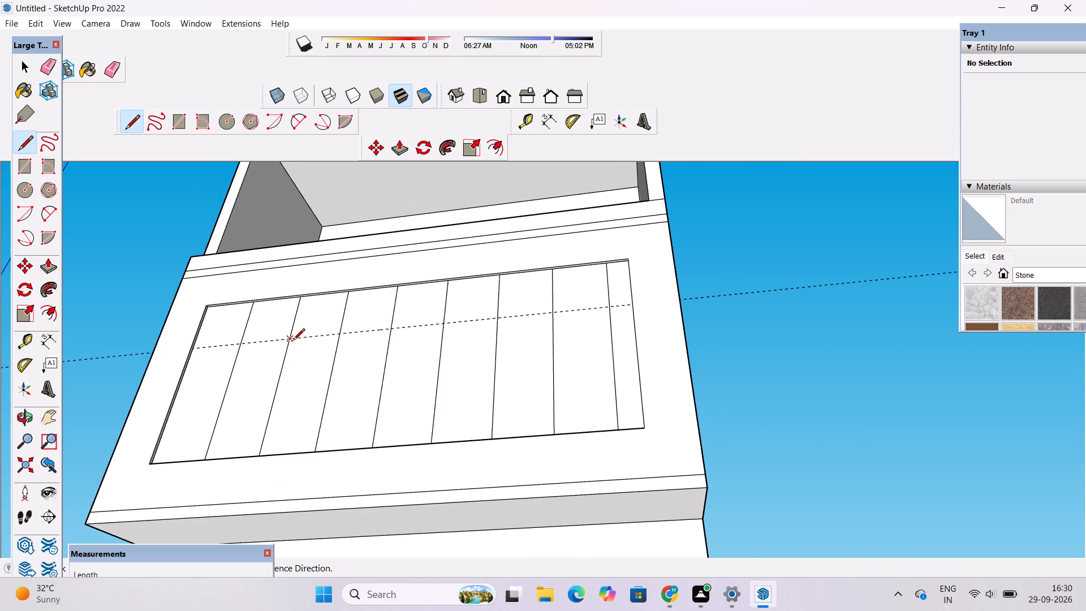
scroll(219, 342, "up", 15)
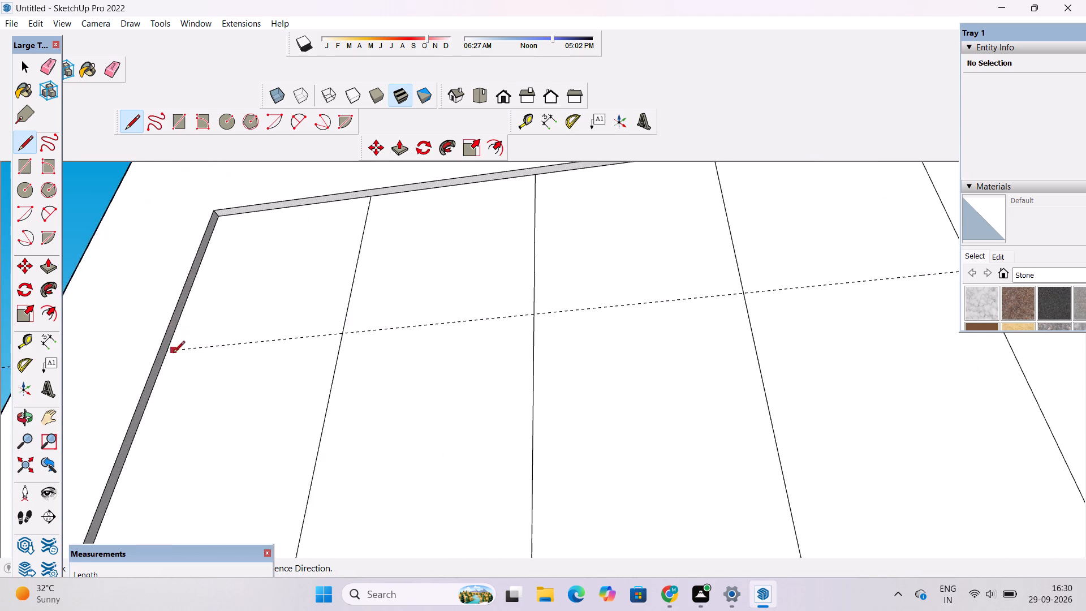
scroll(173, 354, "up", 2)
left_click(167, 349)
scroll(226, 345, "down", 8)
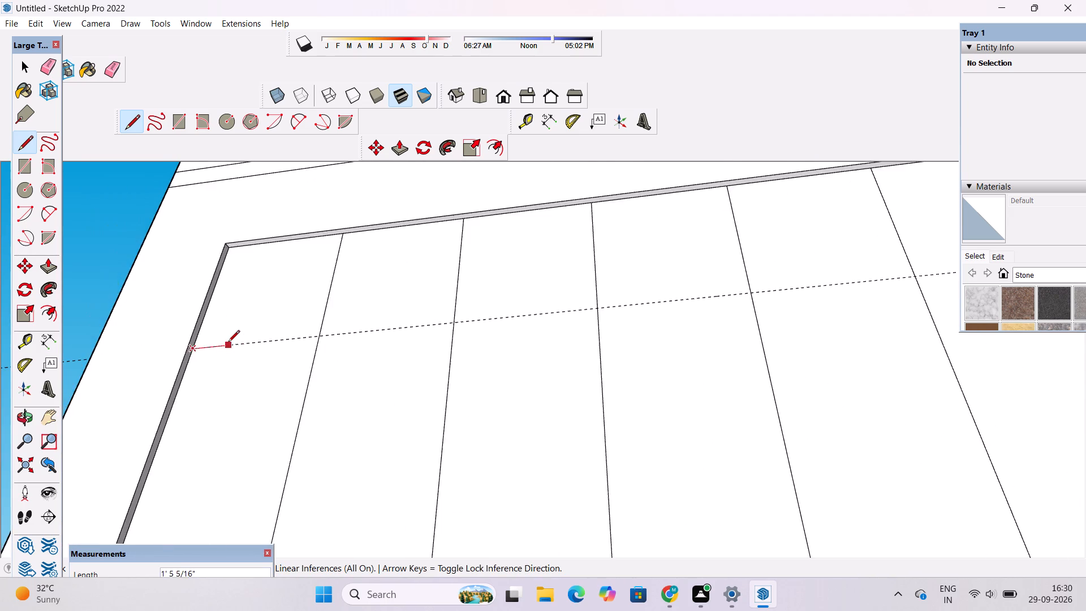
scroll(228, 343, "down", 3)
scroll(347, 341, "down", 5)
scroll(788, 292, "up", 4)
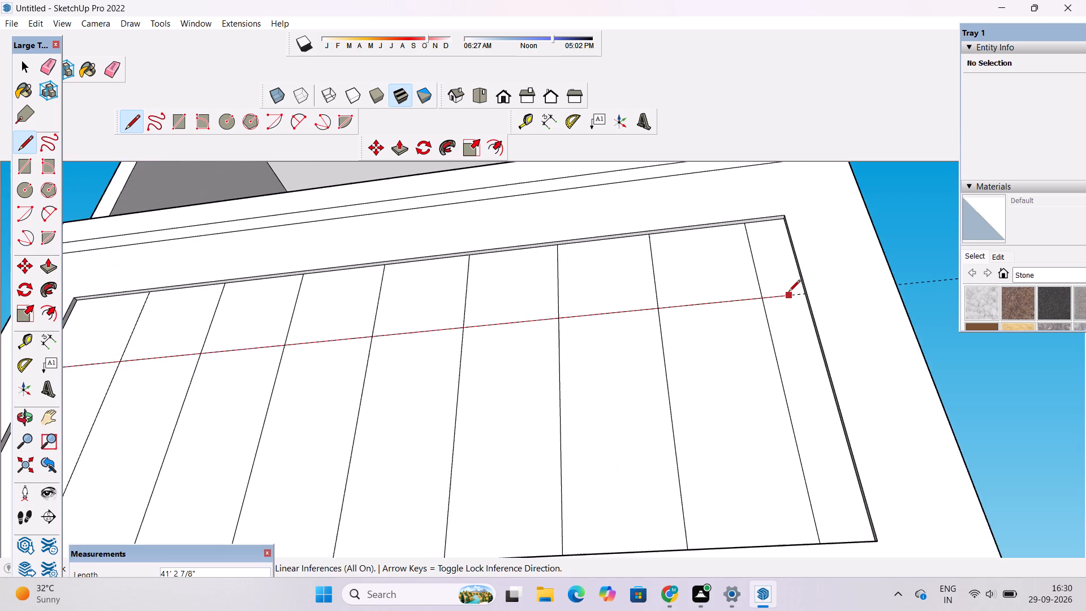
scroll(788, 292, "up", 17)
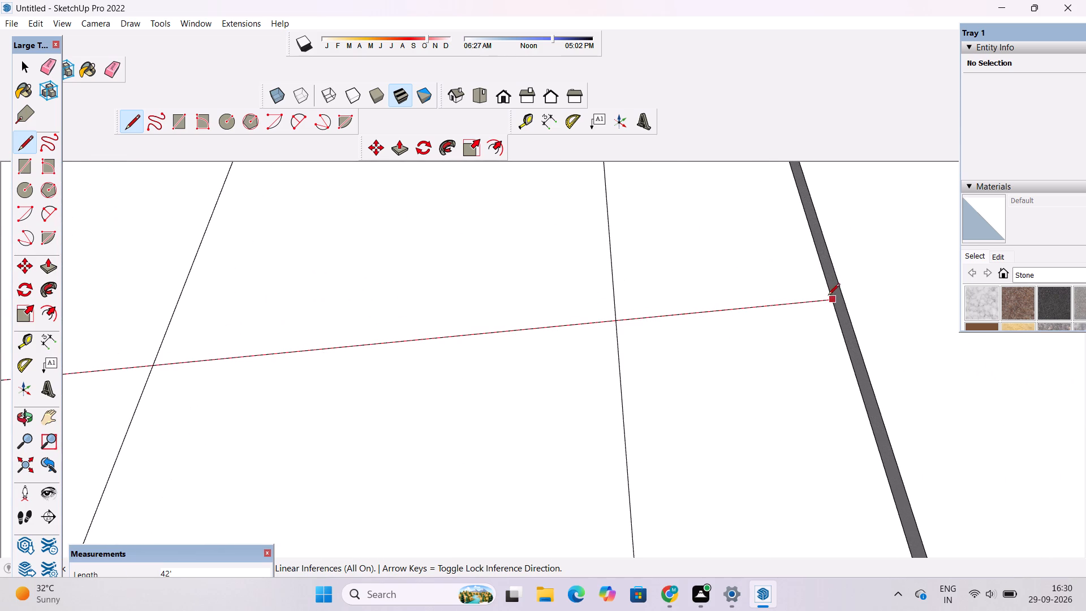
left_click(831, 300)
scroll(779, 293, "down", 8)
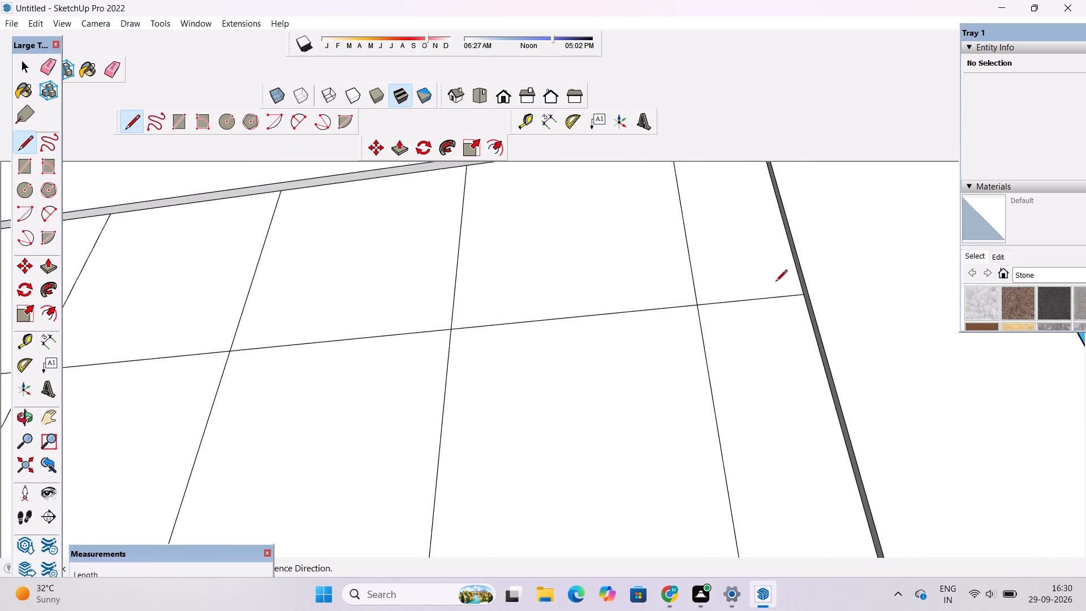
Erase the horizontal guide that extends beyond the recessed panel on the building front.
key("space")
type("e")
scroll(755, 310, "down", 18)
left_click_drag(830, 273, 837, 312)
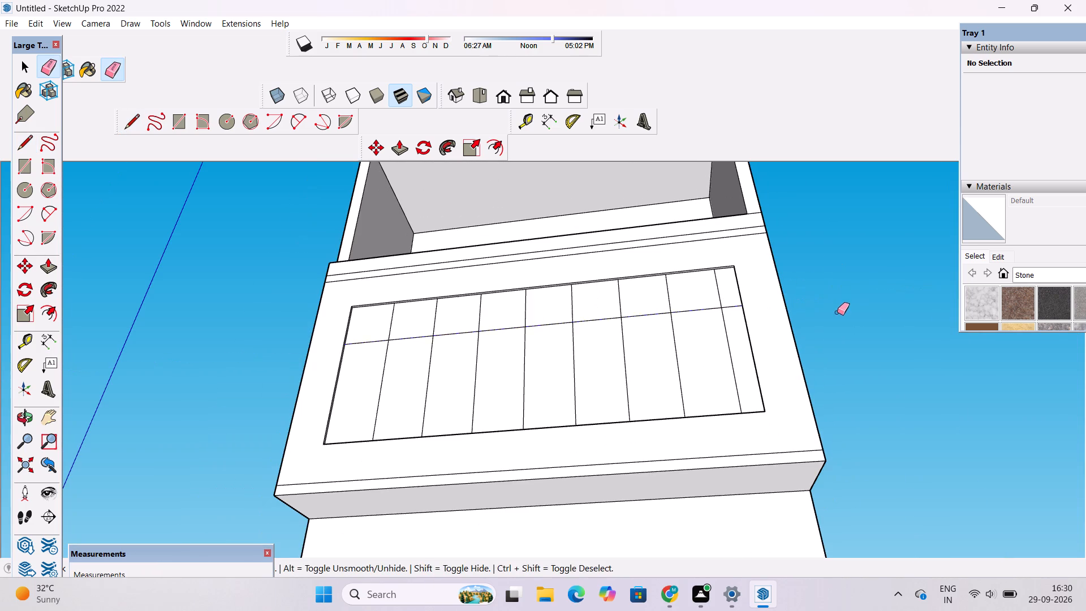
Examine the recessed panel with its vertical dividers and horizontal line from several angles and distances.
key("o")
scroll(795, 303, "down", 6)
left_click_drag(794, 296, 765, 399)
scroll(724, 399, "up", 3)
left_click_drag(710, 399, 710, 386, "shift")
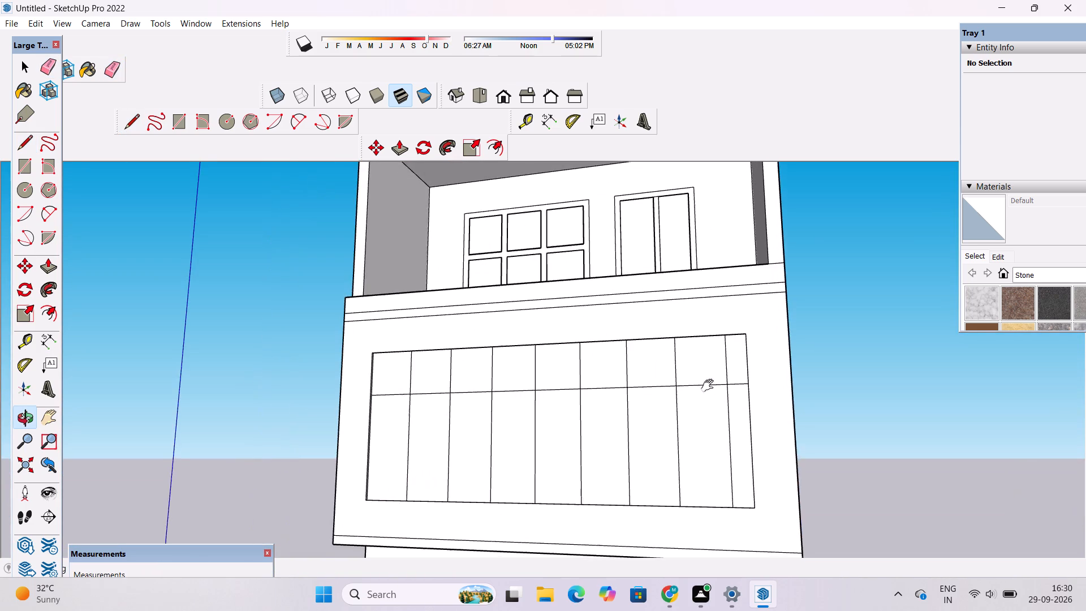
left_click_drag(710, 386, 710, 372, "shift")
left_click_drag(711, 374, 708, 393)
left_click_drag(706, 399, 708, 383, "shift")
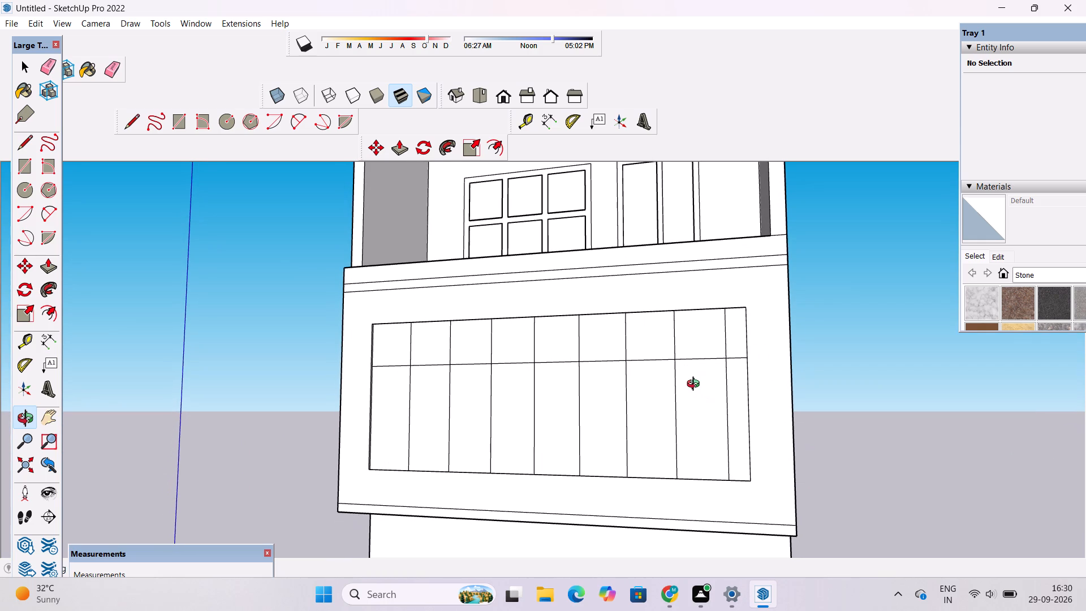
left_click_drag(696, 385, 696, 397)
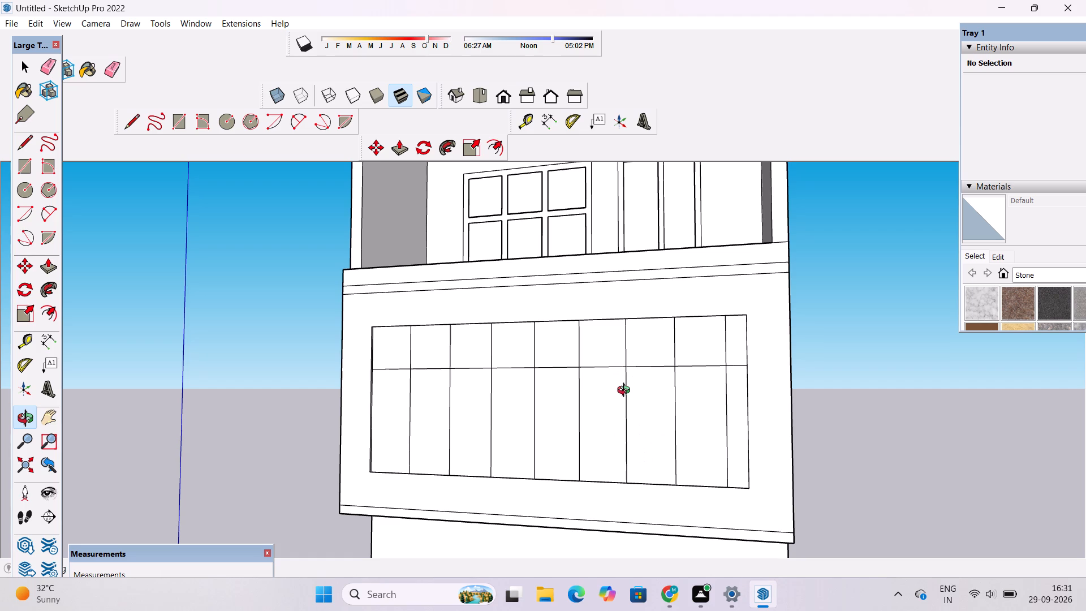
scroll(626, 391, "down", 3)
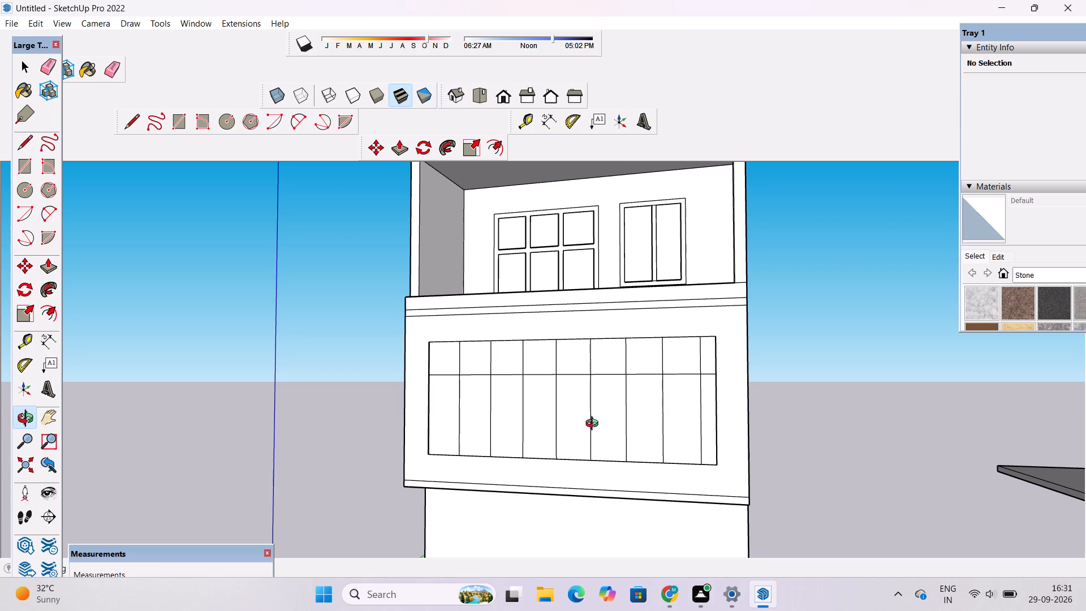
scroll(604, 404, "down", 6)
scroll(607, 404, "up", 5)
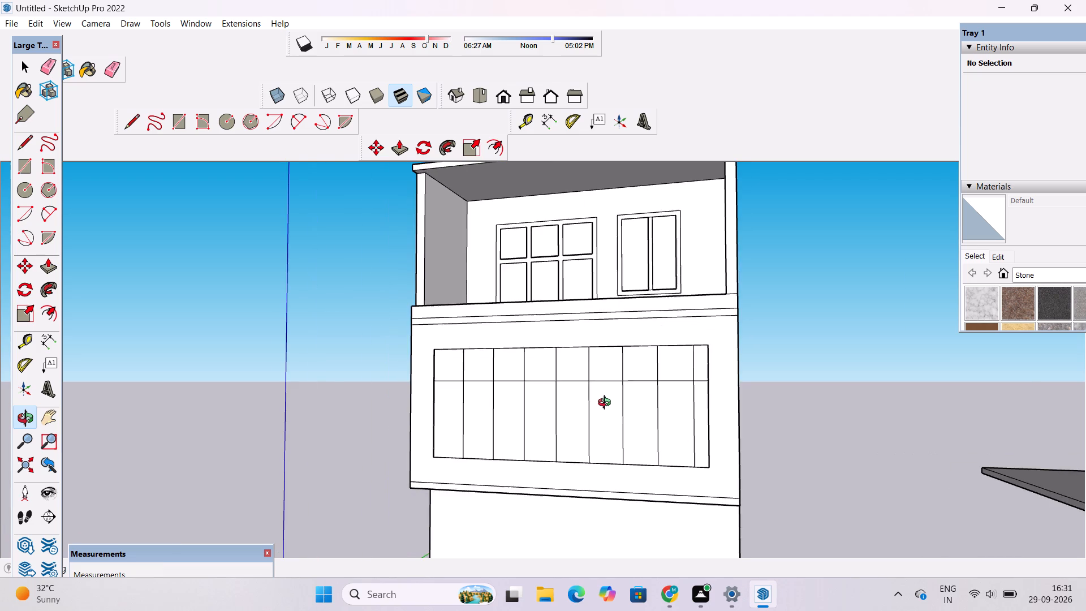
scroll(607, 404, "down", 4)
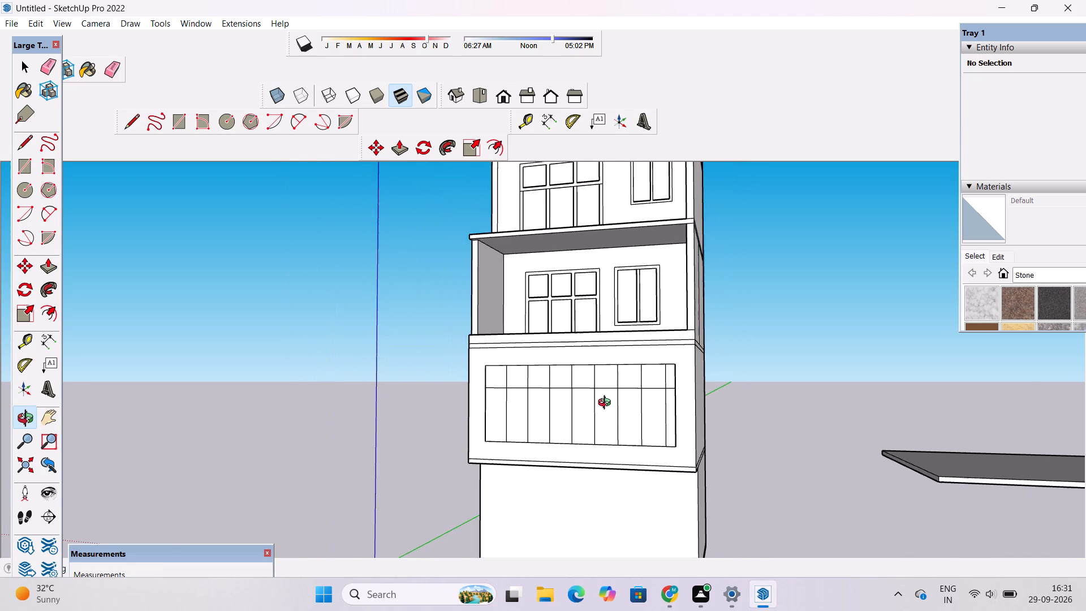
scroll(607, 404, "up", 5)
scroll(607, 404, "down", 2)
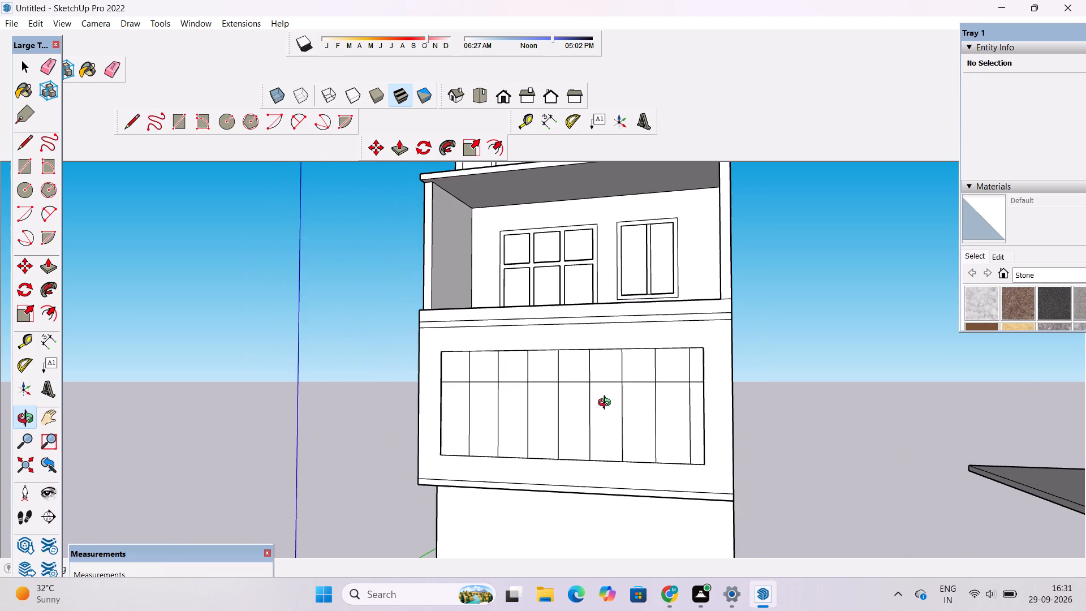
scroll(607, 404, "down", 3)
scroll(607, 404, "up", 2)
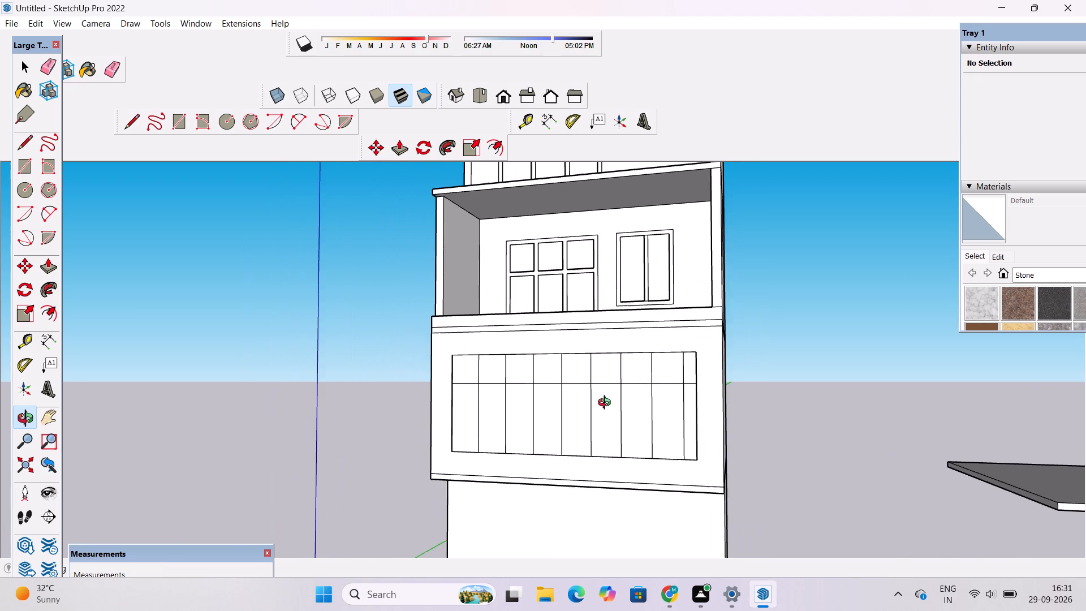
scroll(607, 404, "up", 1)
scroll(607, 404, "down", 2)
left_click_drag(613, 398, 618, 455, "shift")
scroll(593, 446, "up", 4)
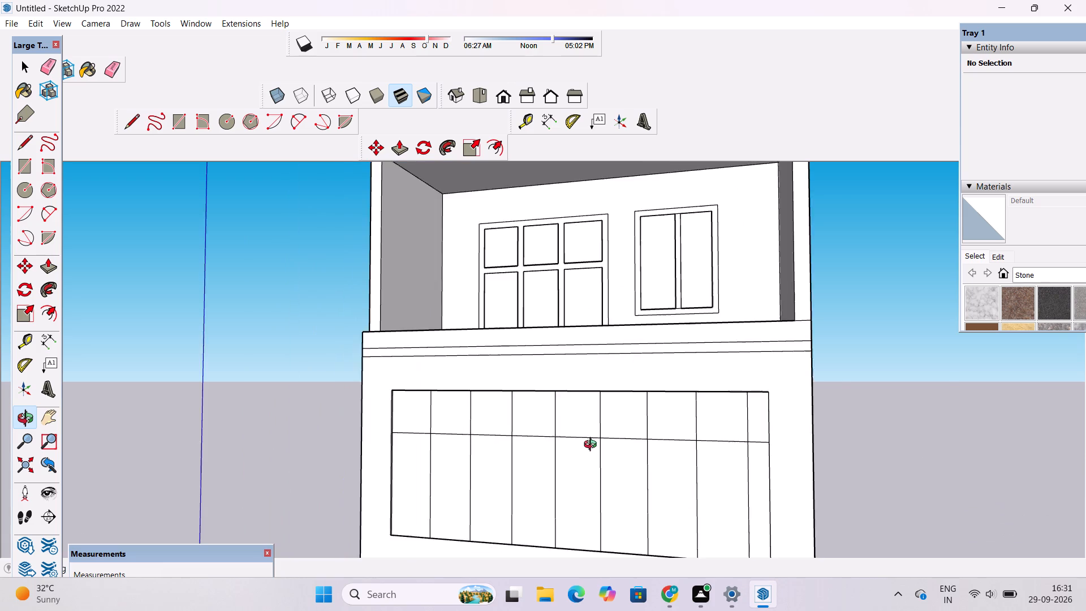
scroll(593, 446, "up", 5)
left_click_drag(579, 456, 559, 412)
left_click_drag(545, 471, 522, 363, "shift")
scroll(521, 359, "down", 7, "shift")
left_click_drag(541, 396, 563, 440)
scroll(559, 384, "up", 4)
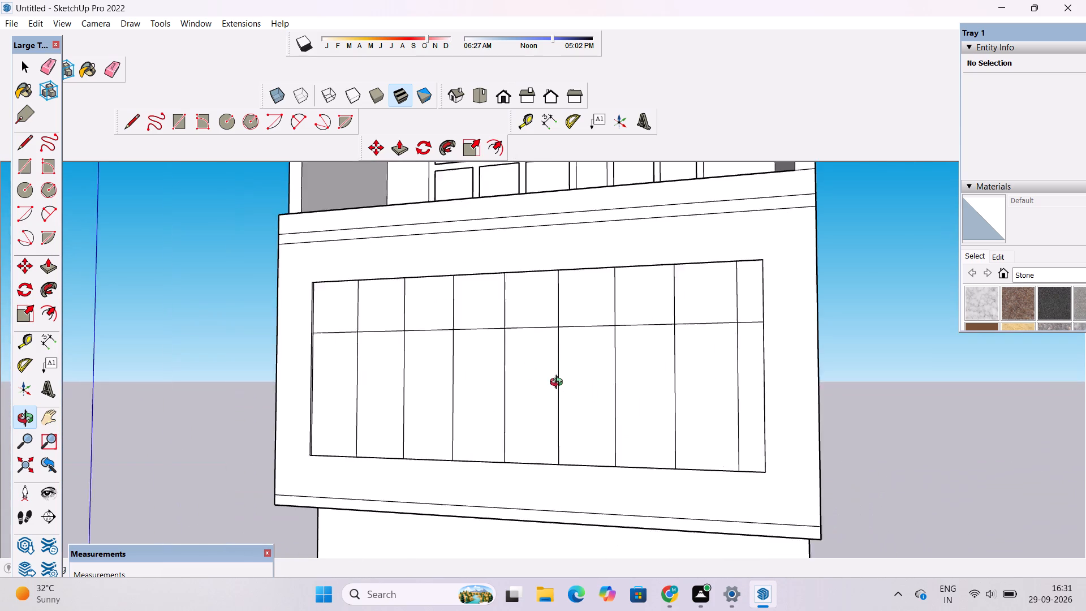
left_click_drag(557, 386, 614, 442)
scroll(545, 375, "up", 3)
left_click(540, 375)
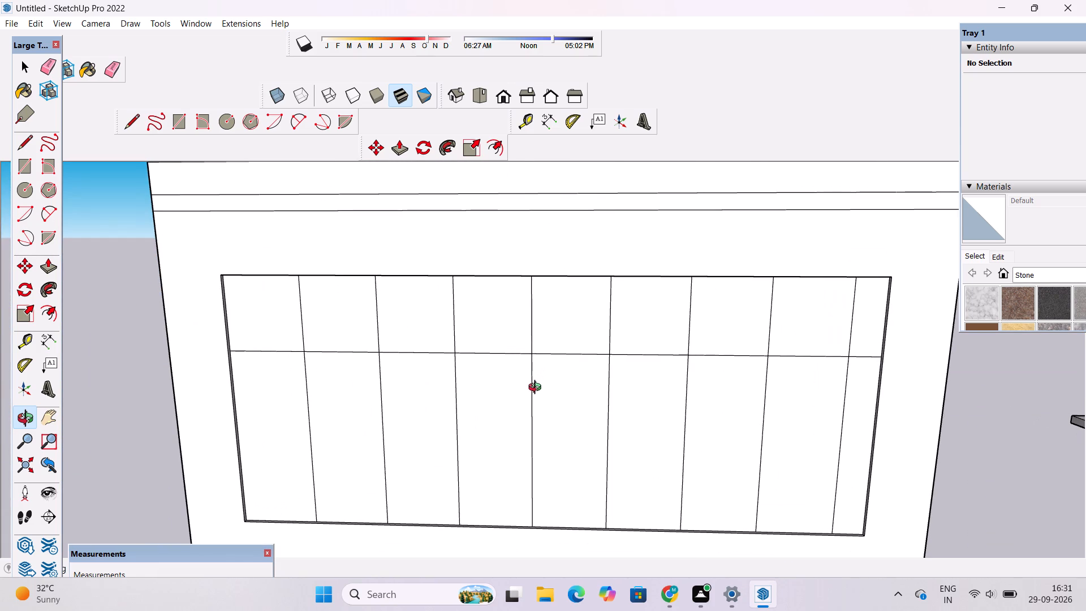
left_click_drag(537, 397, 556, 415)
left_click_drag(557, 415, 628, 410)
scroll(620, 395, "up", 2)
left_click_drag(614, 389, 594, 381, "shift")
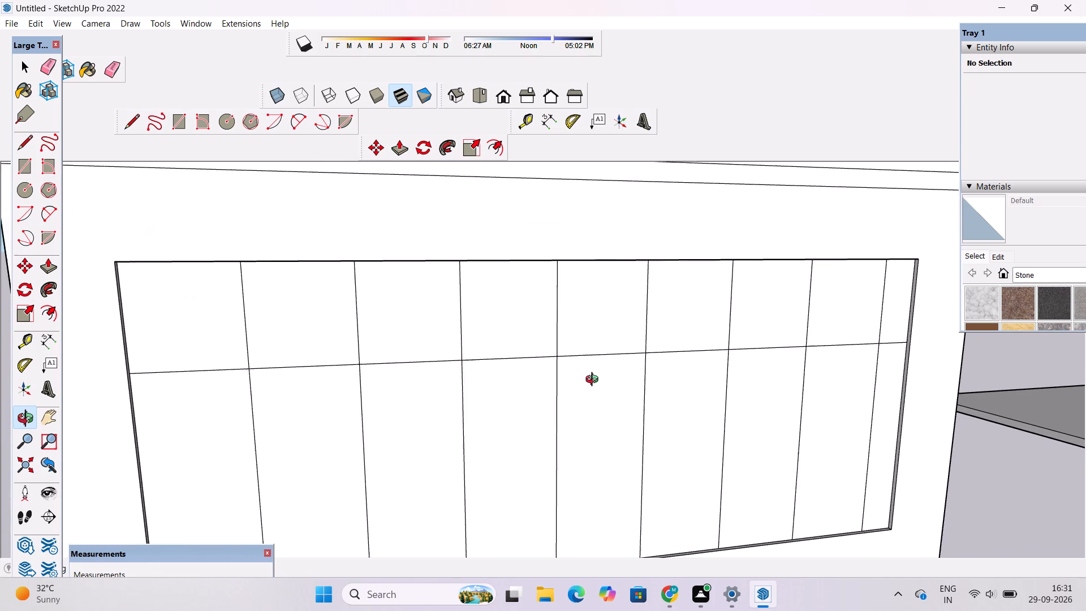
left_click_drag(594, 381, 596, 381, "shift")
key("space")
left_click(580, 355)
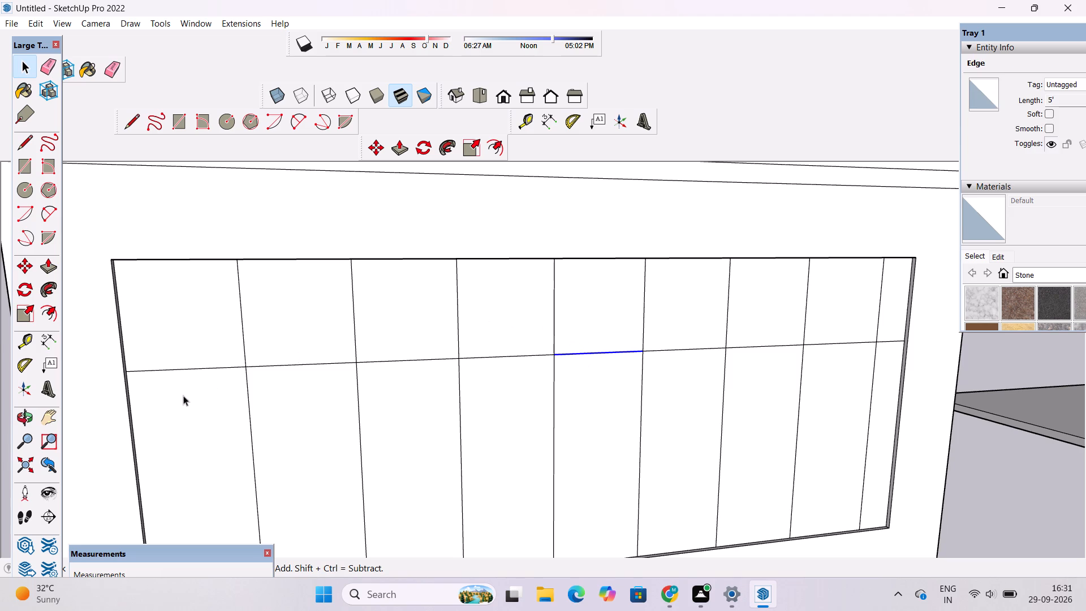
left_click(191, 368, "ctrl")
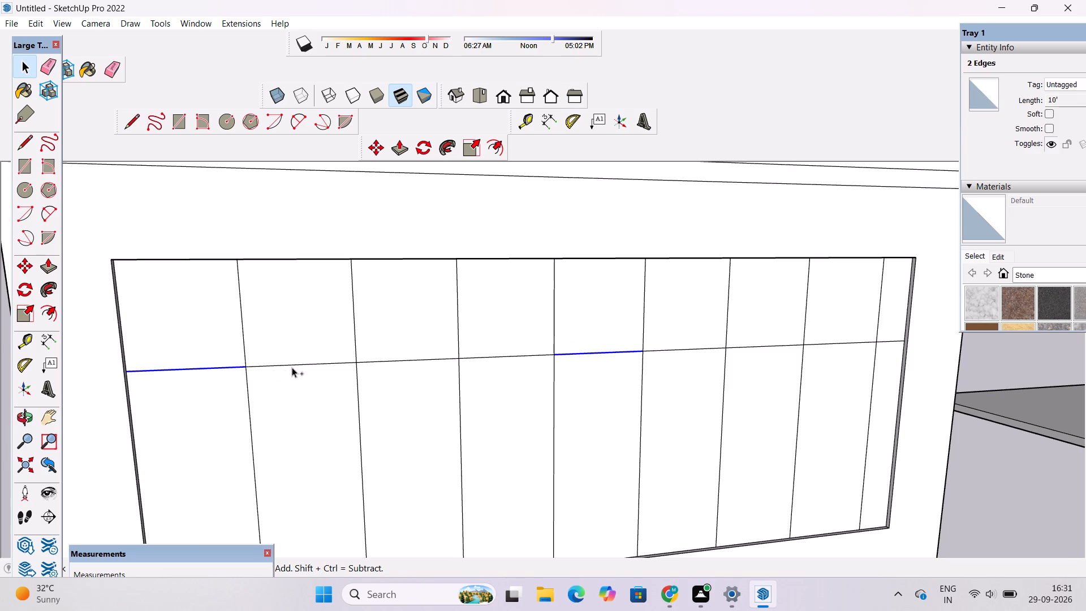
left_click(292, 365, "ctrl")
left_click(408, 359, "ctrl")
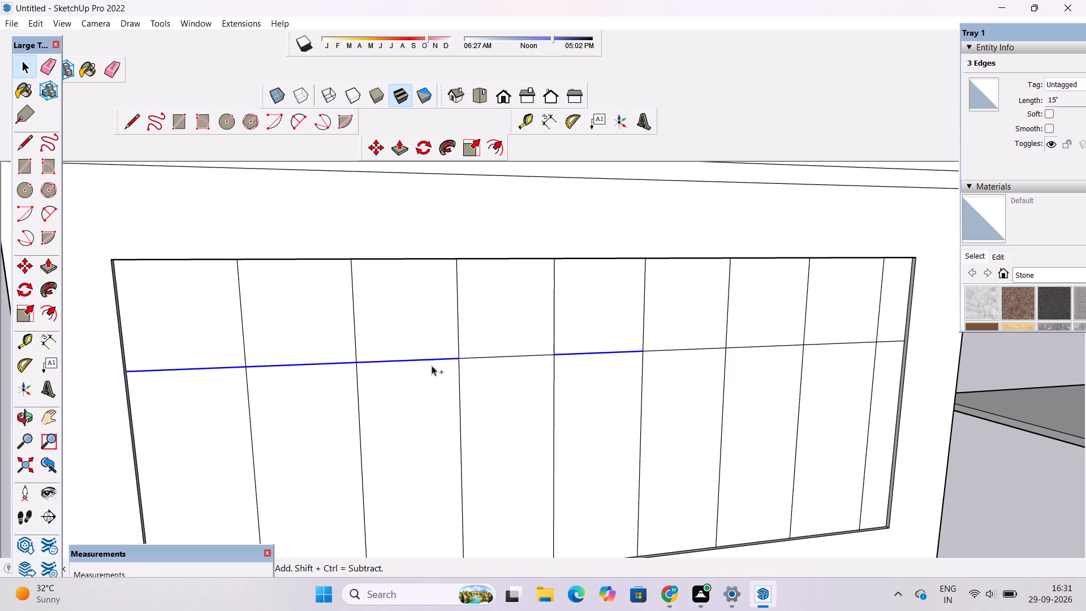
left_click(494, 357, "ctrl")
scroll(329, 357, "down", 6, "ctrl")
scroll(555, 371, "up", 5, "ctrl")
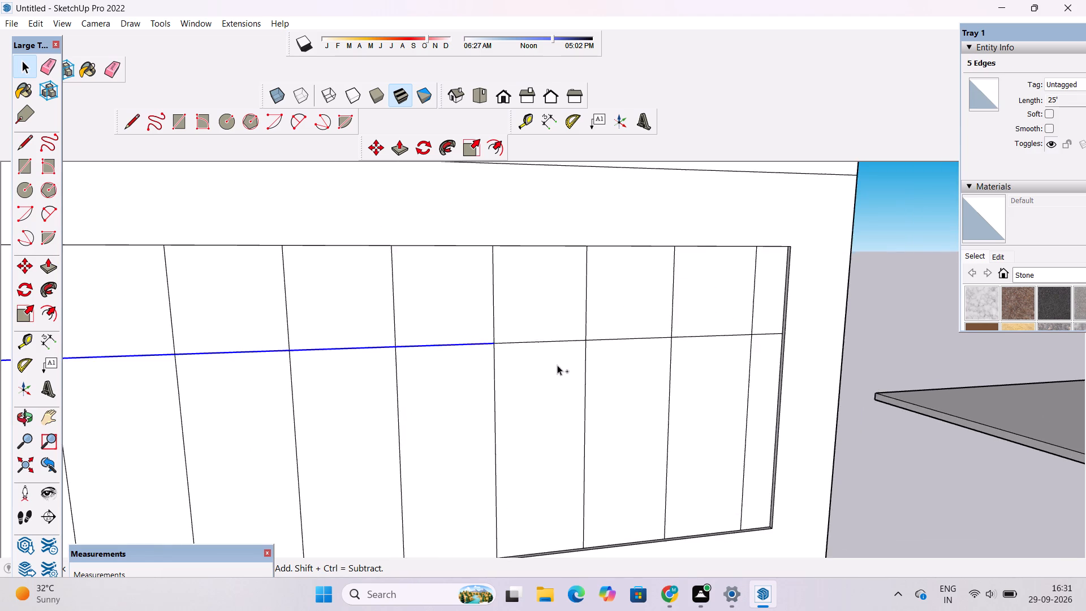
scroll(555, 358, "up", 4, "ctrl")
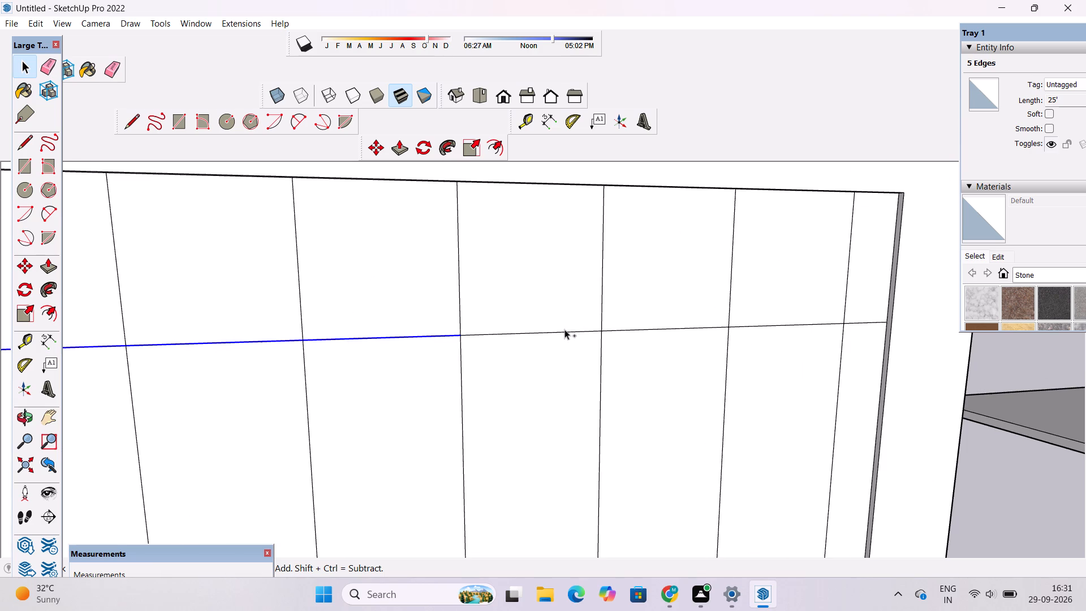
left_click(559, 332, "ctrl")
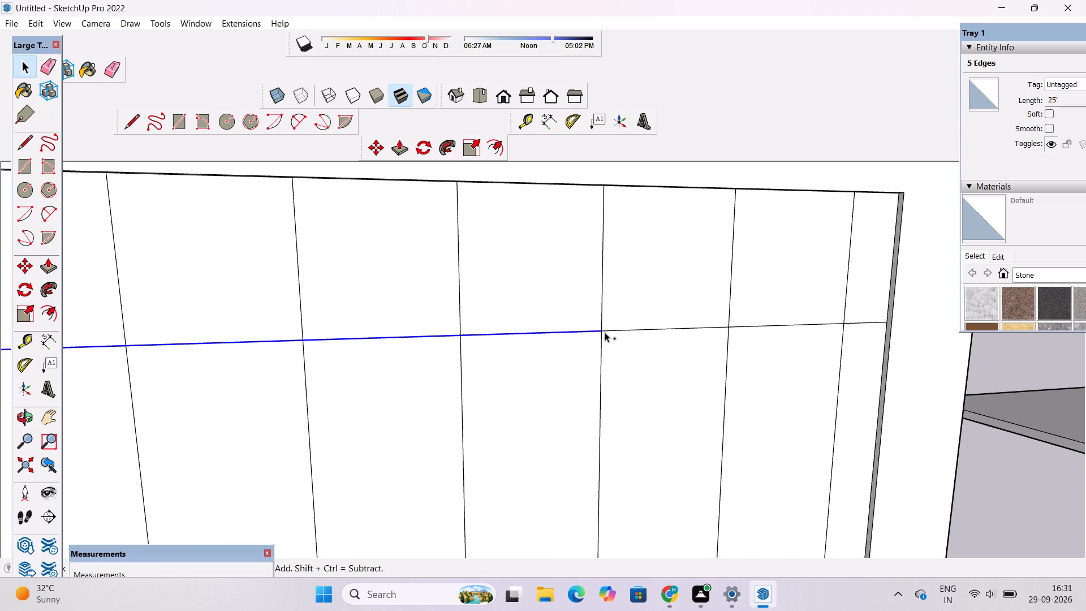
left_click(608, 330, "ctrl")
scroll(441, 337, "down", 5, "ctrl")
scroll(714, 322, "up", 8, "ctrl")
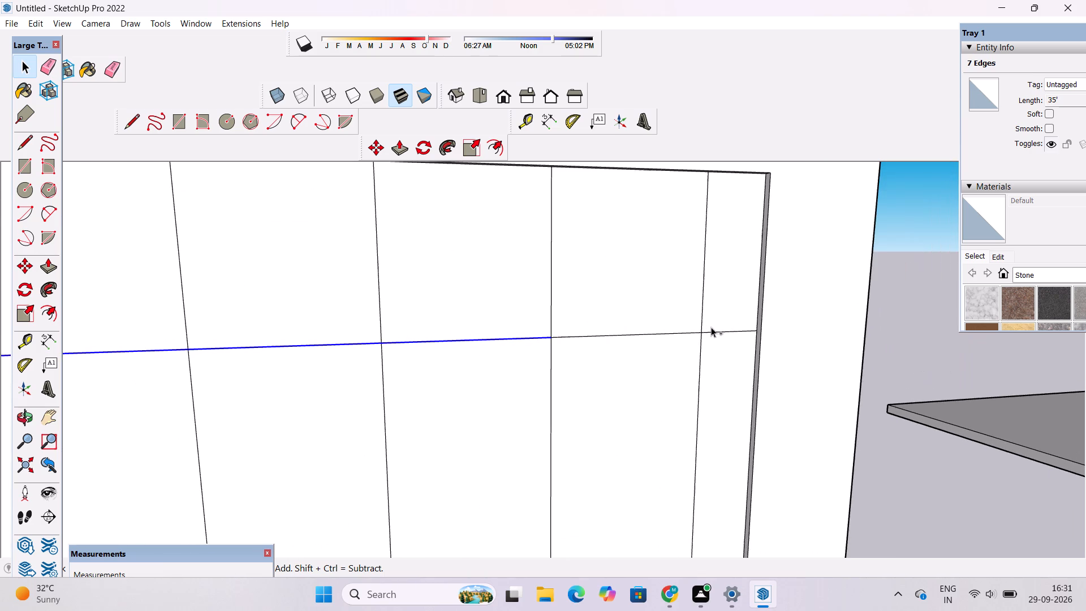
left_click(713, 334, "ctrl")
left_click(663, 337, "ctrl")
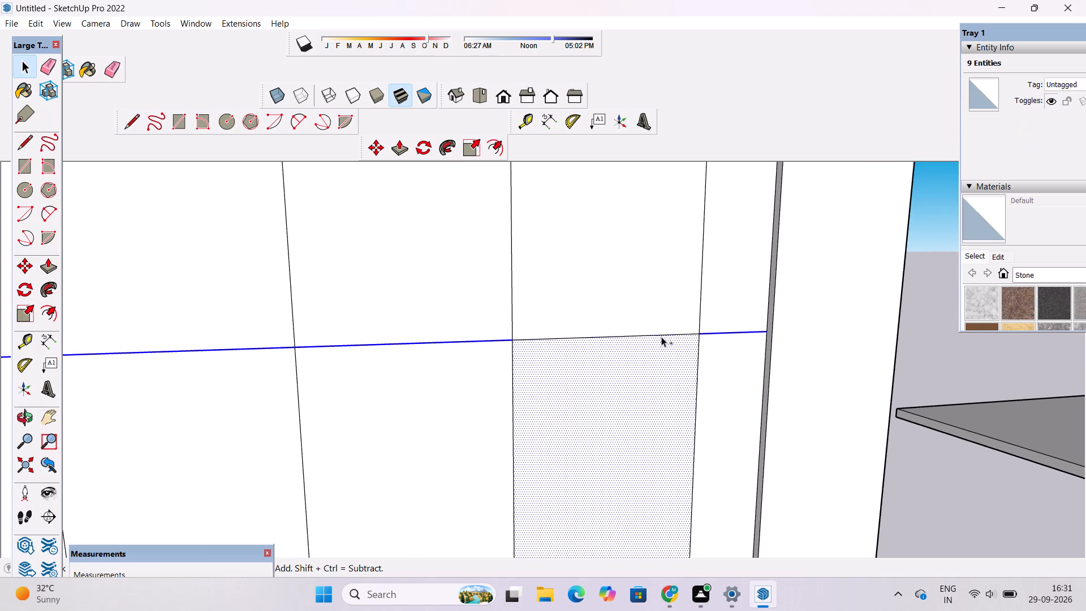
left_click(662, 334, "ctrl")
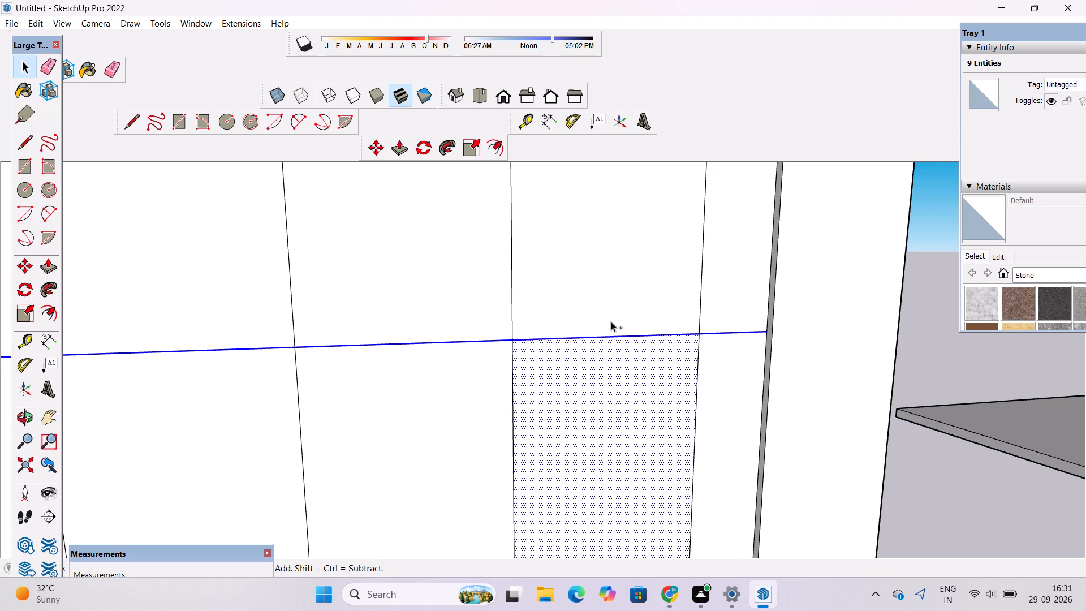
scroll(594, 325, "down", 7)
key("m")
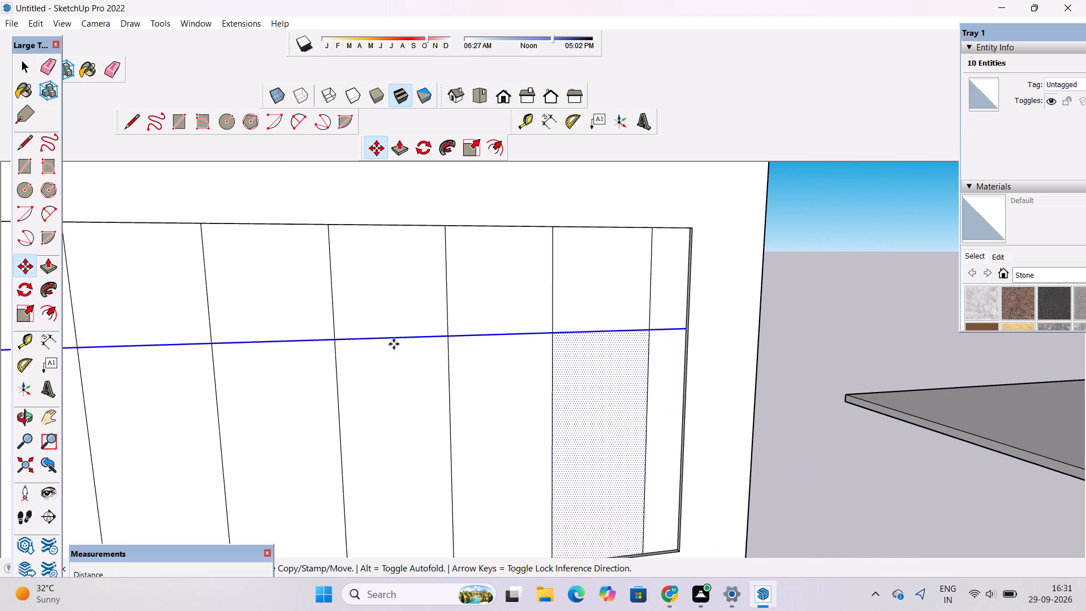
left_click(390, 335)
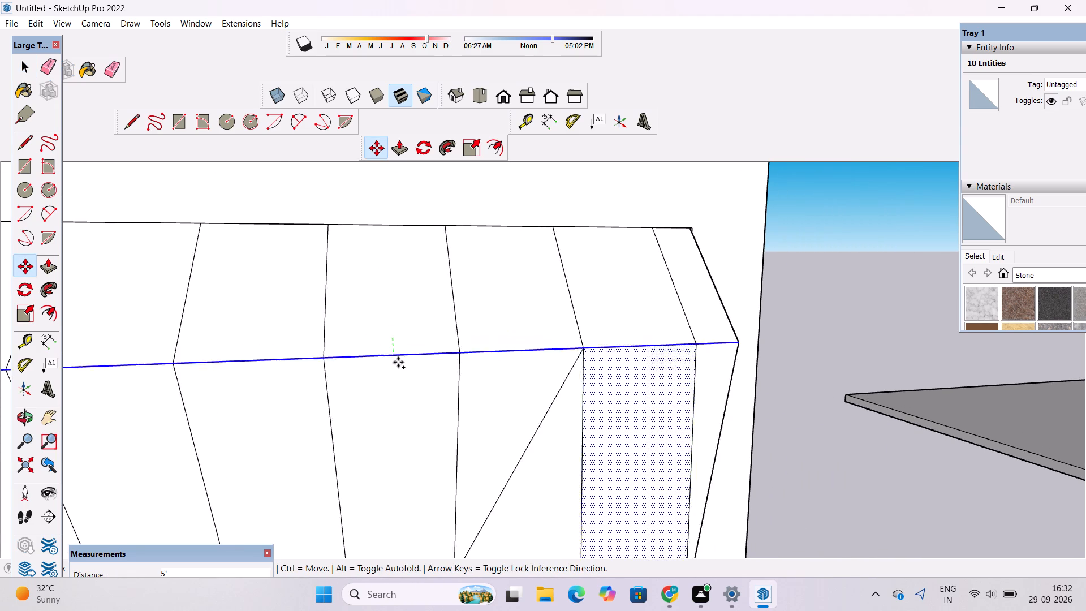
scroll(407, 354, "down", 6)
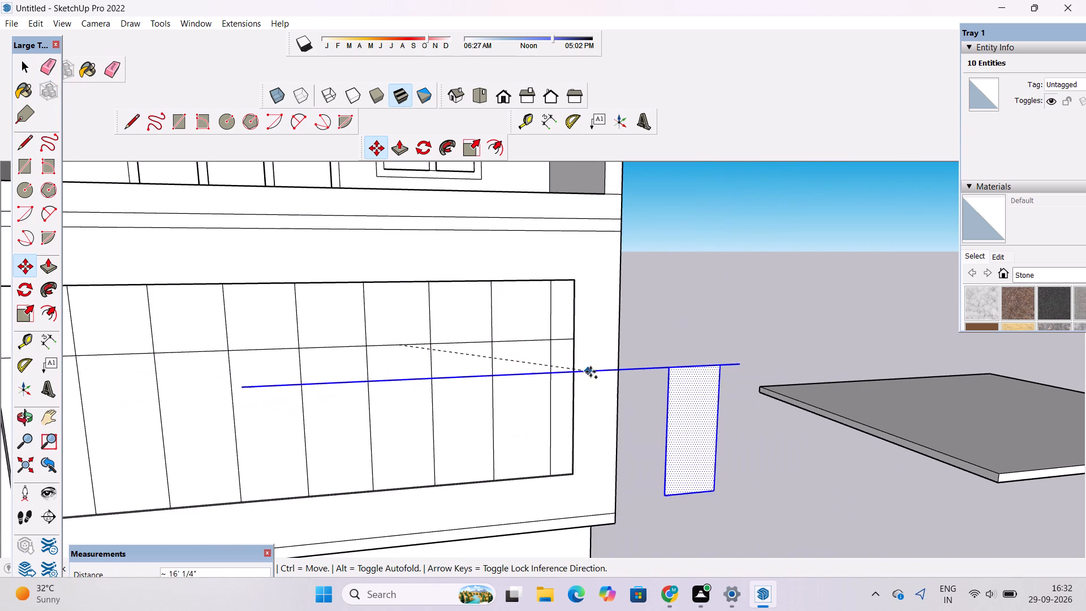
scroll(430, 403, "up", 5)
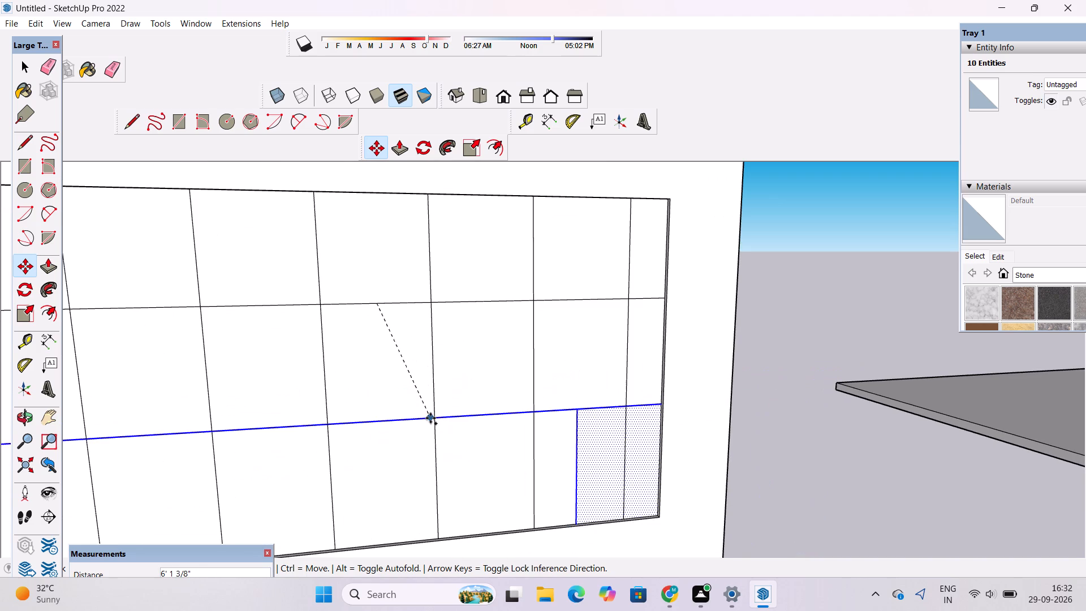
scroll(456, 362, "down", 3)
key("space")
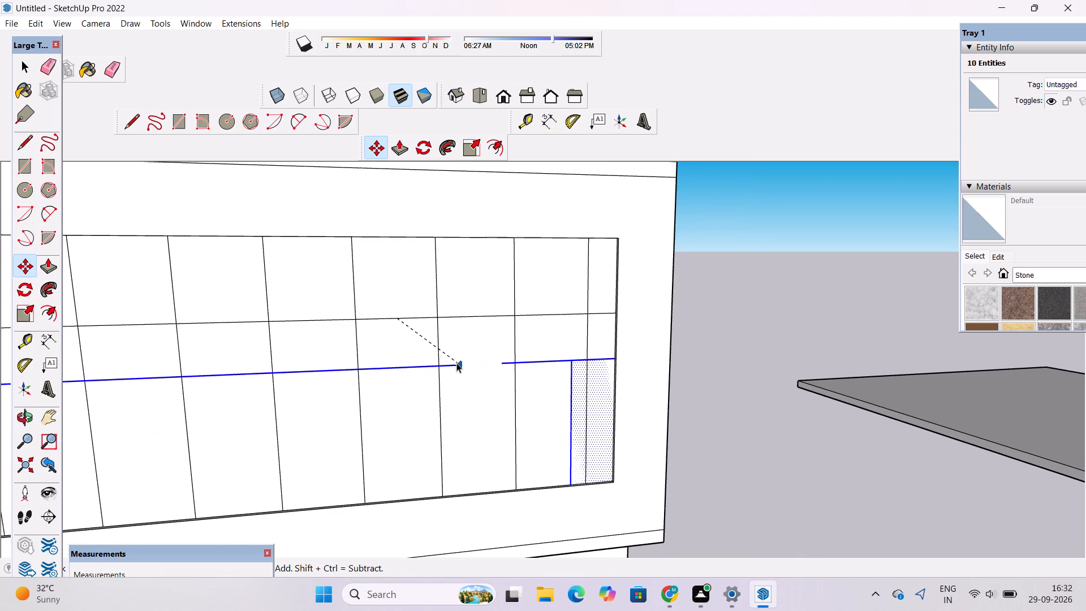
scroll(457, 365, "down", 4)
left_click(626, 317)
Select every segment of the horizontal line across the recessed panel, without any faces, and start the Move command on them.
scroll(695, 324, "down", 2)
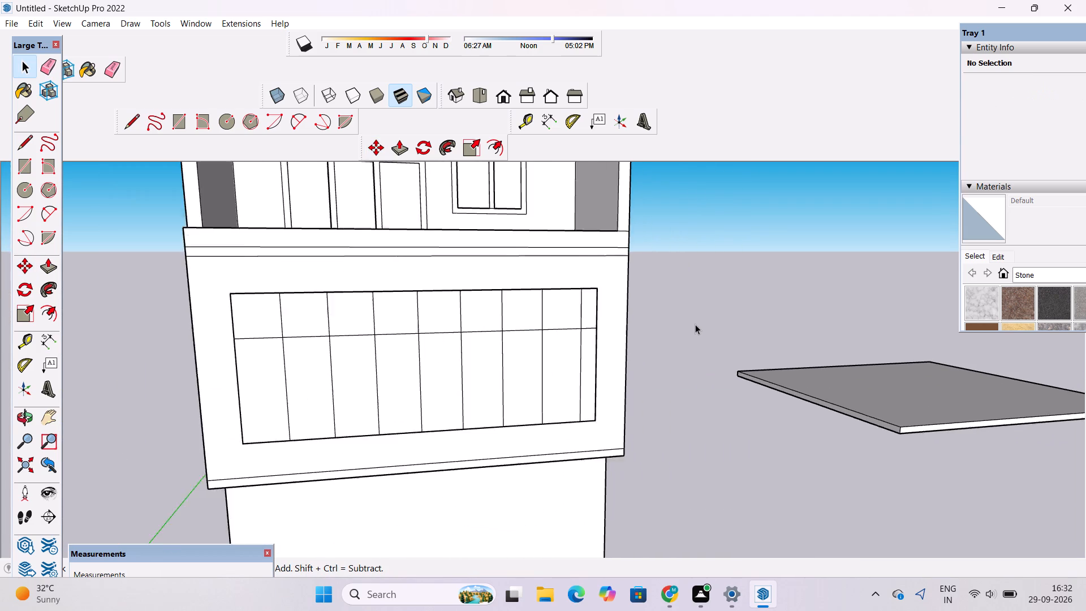
scroll(695, 324, "down", 1)
key("o")
scroll(695, 324, "down", 1)
scroll(546, 325, "up", 6)
left_click_drag(517, 332, 580, 353, "shift")
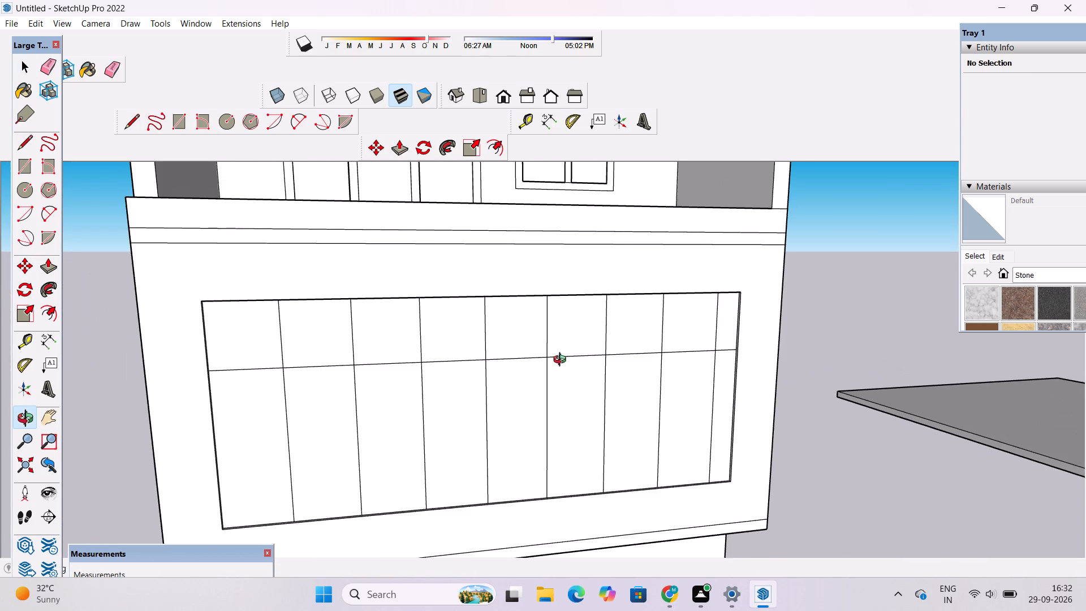
scroll(562, 361, "down", 1)
left_click_drag(562, 366, 504, 370)
scroll(401, 371, "up", 4)
left_click_drag(397, 366, 338, 351, "shift")
left_click_drag(354, 373, 248, 378)
scroll(234, 363, "up", 3)
left_click_drag(256, 352, 212, 366, "shift")
scroll(212, 366, "up", 2)
key("space")
scroll(162, 321, "up", 4)
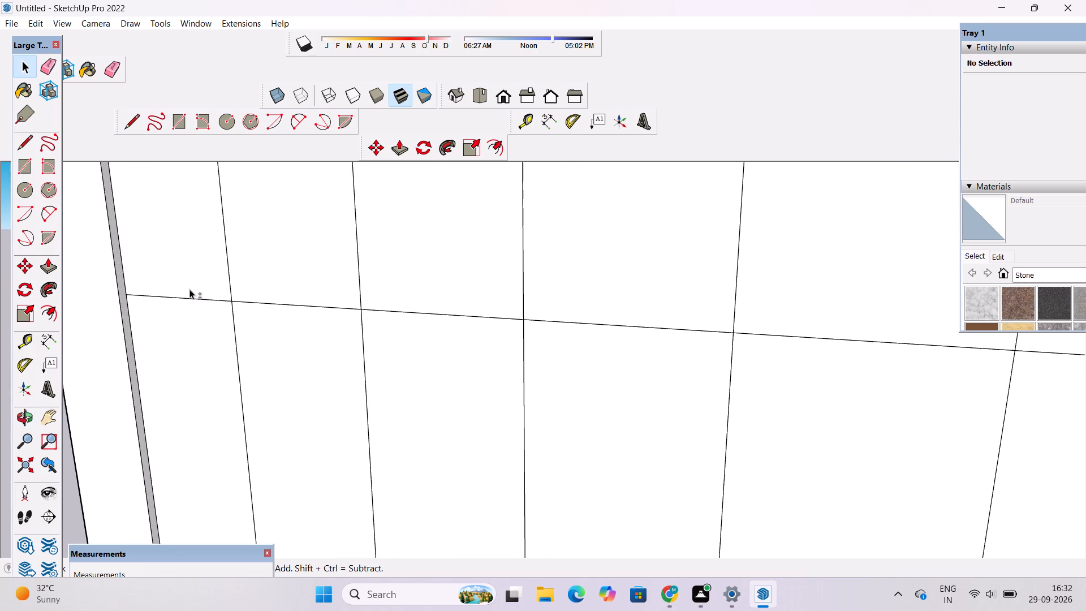
scroll(190, 290, "down", 2)
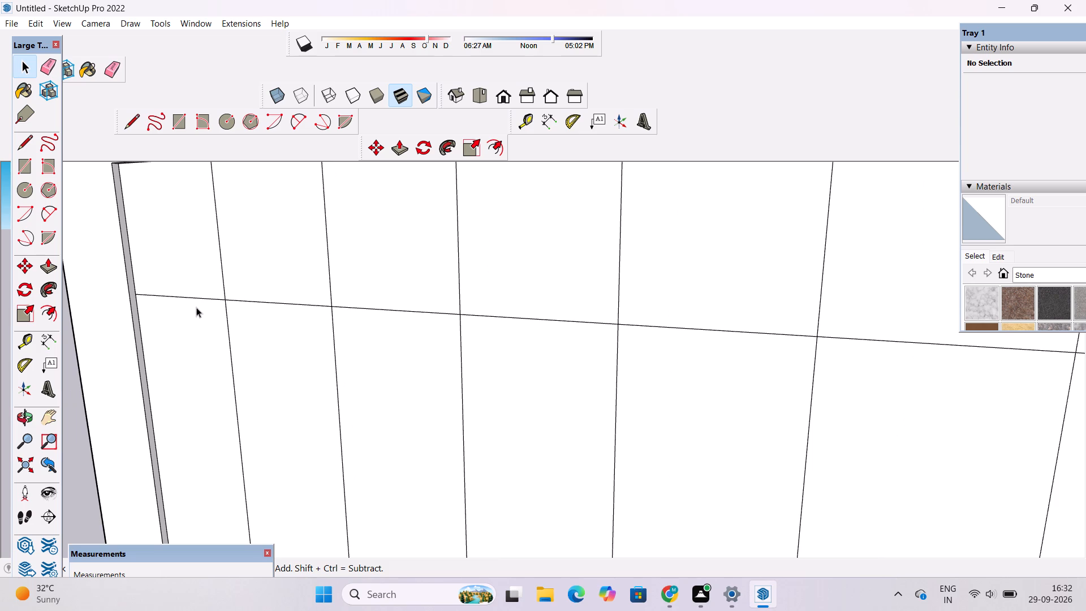
scroll(196, 307, "down", 3)
scroll(196, 307, "up", 4)
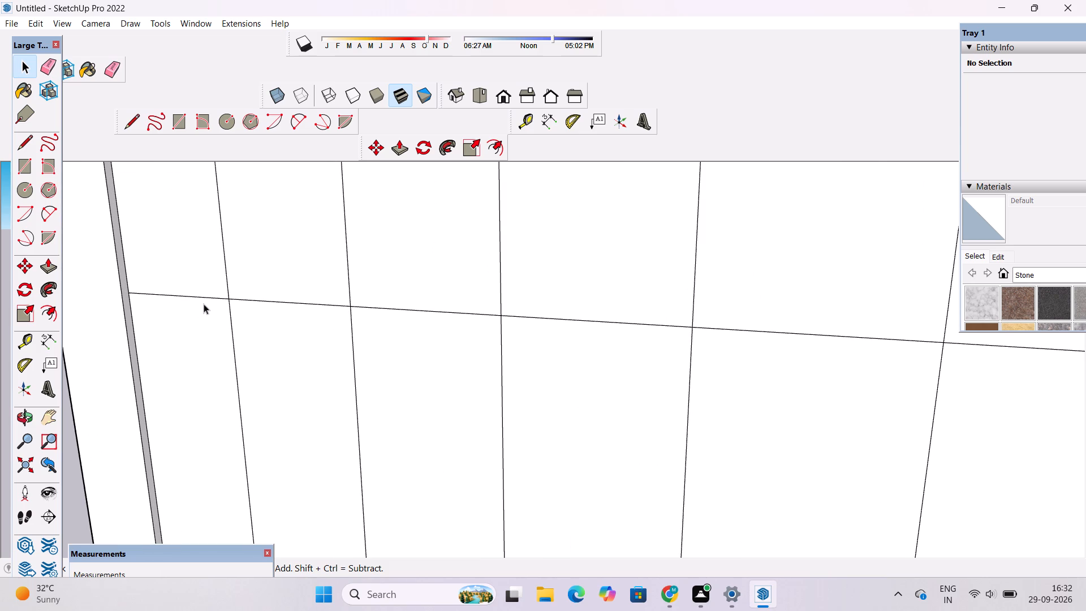
scroll(204, 304, "down", 4)
scroll(205, 306, "up", 1)
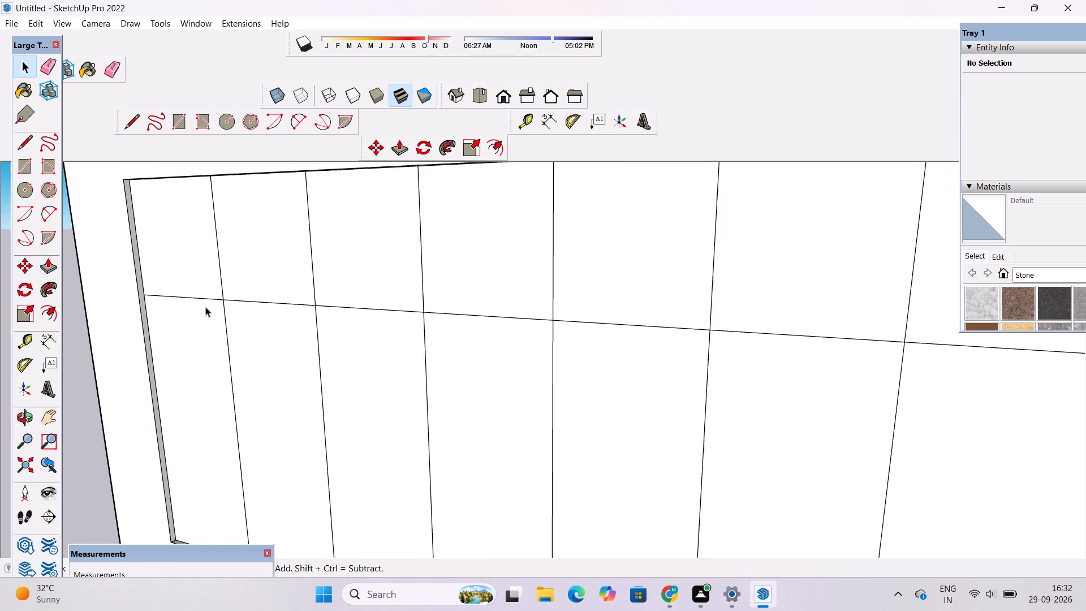
scroll(205, 307, "up", 3)
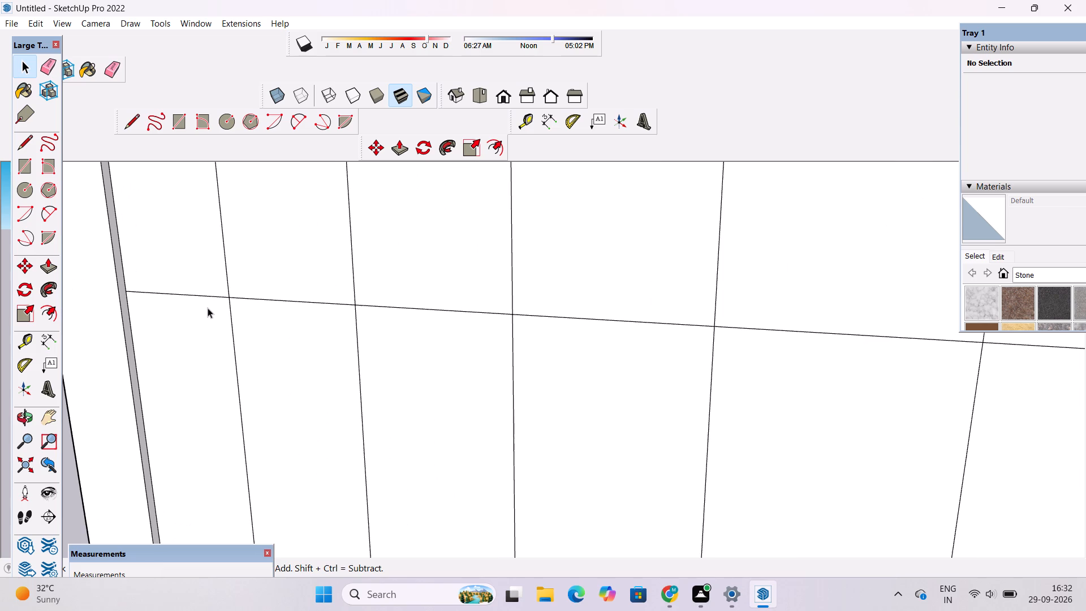
left_click(211, 296, "ctrl")
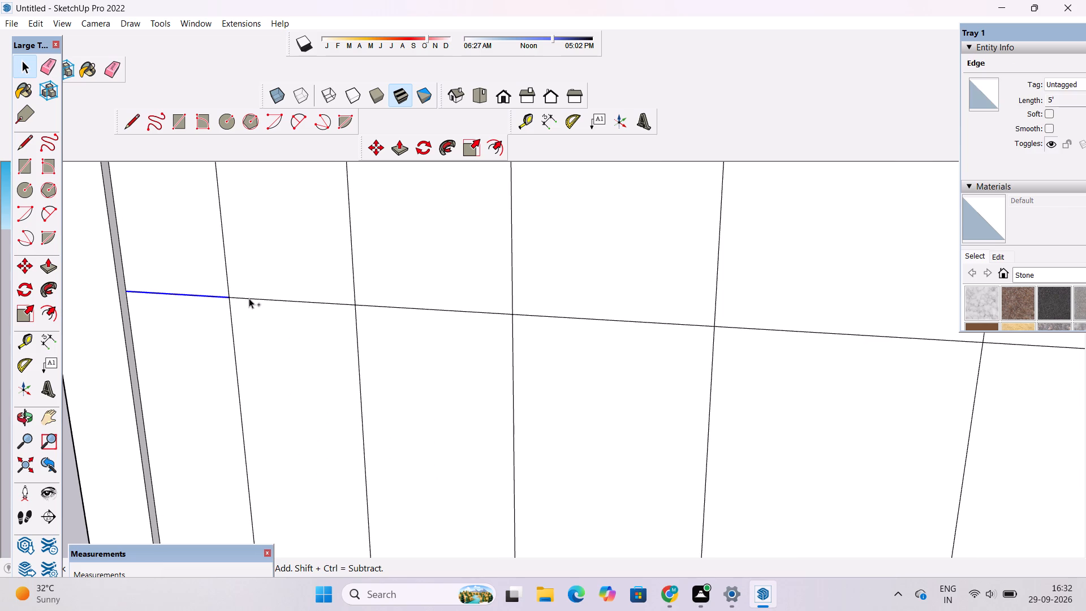
left_click(249, 298, "ctrl")
scroll(128, 292, "down", 5, "ctrl")
scroll(285, 315, "up", 7, "ctrl")
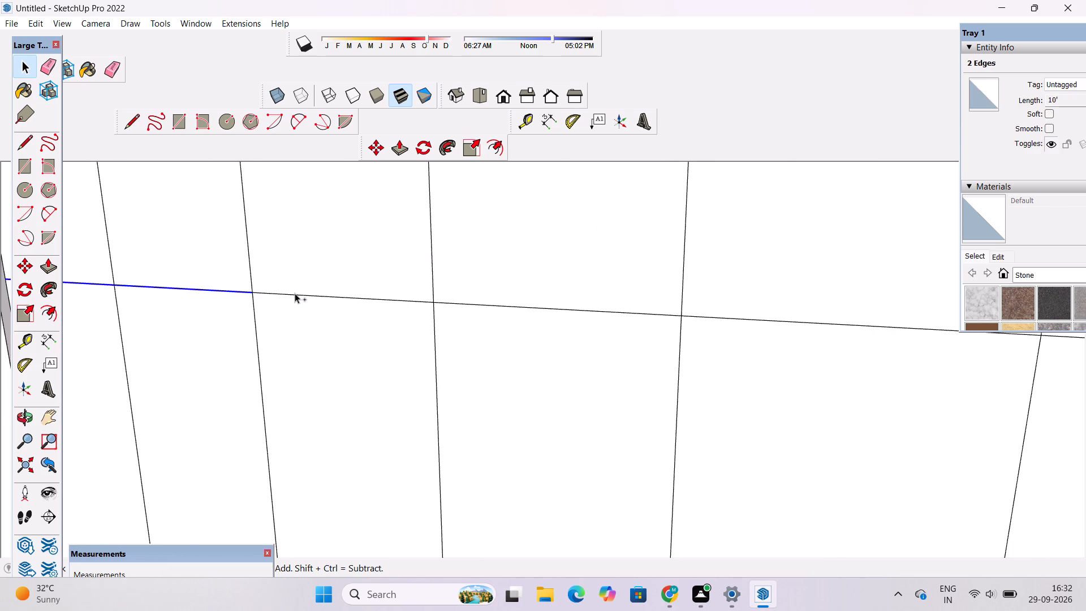
left_click(295, 293, "ctrl")
scroll(193, 289, "down", 6, "ctrl")
scroll(362, 314, "up", 4, "ctrl")
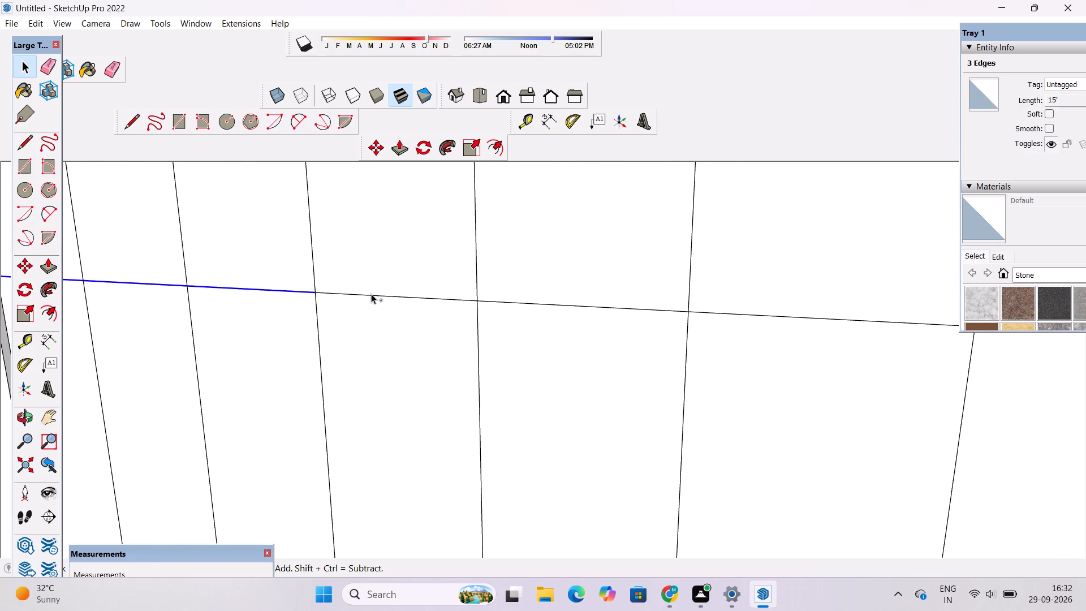
left_click(371, 294, "ctrl")
scroll(198, 288, "down", 7, "ctrl")
scroll(356, 304, "up", 8, "ctrl")
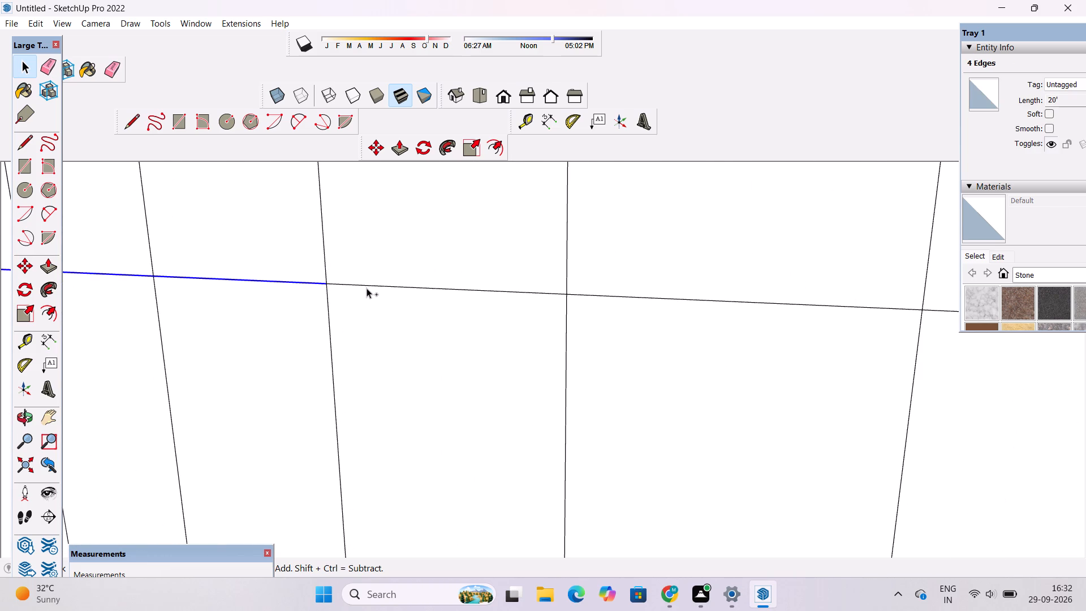
left_click(367, 285, "ctrl")
scroll(261, 279, "down", 7, "ctrl")
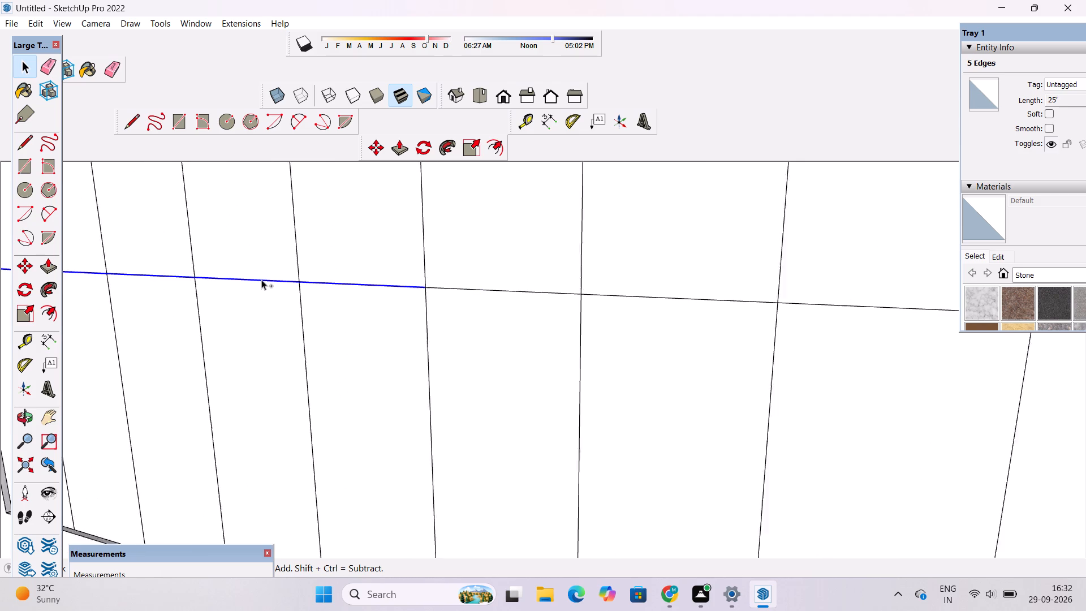
scroll(261, 279, "down", 7, "ctrl")
scroll(402, 285, "up", 15, "ctrl")
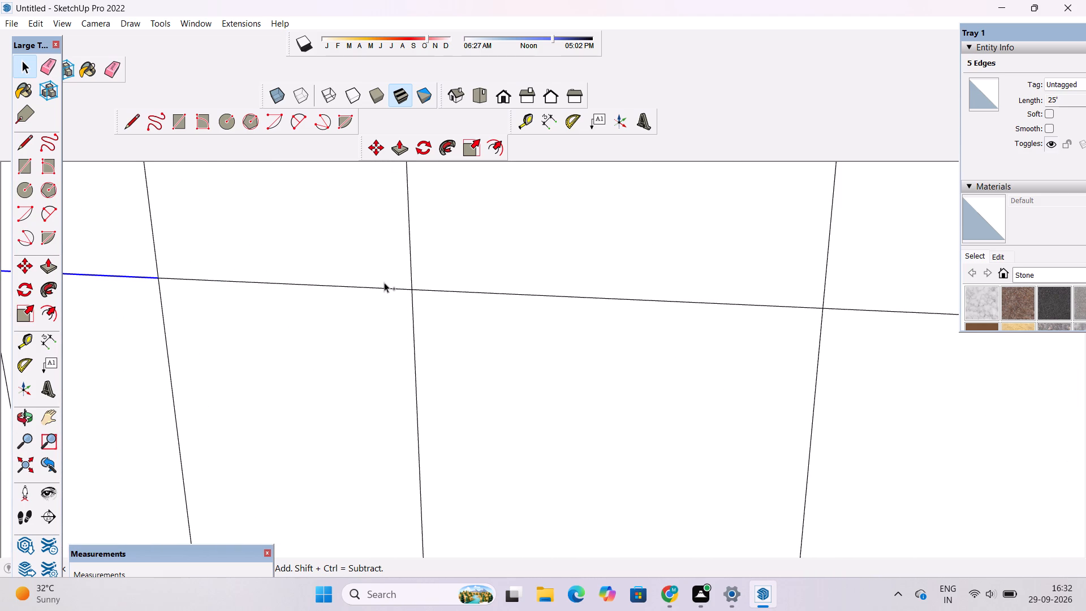
left_click(384, 287, "ctrl")
scroll(293, 278, "down", 6, "ctrl")
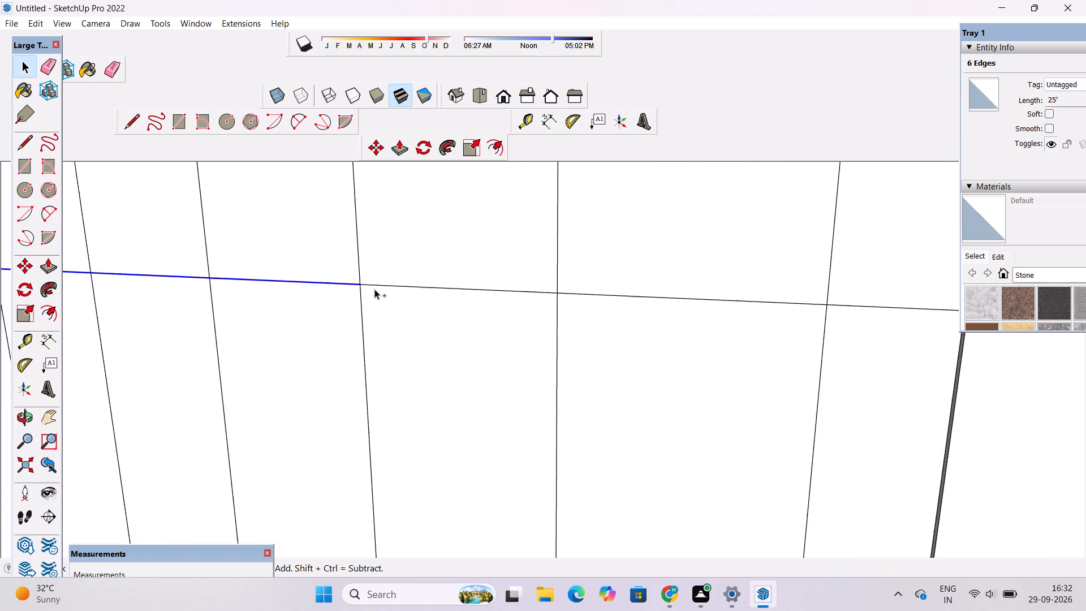
scroll(375, 289, "up", 5, "ctrl")
left_click(382, 281, "ctrl")
scroll(225, 275, "down", 7, "ctrl")
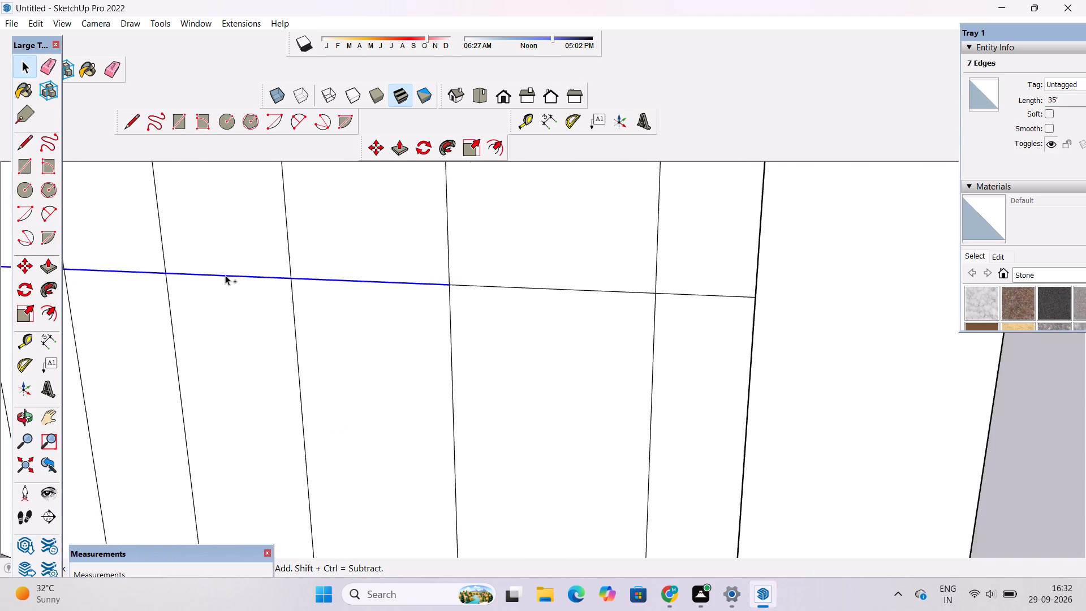
scroll(225, 275, "down", 10, "ctrl")
scroll(363, 292, "up", 6, "ctrl")
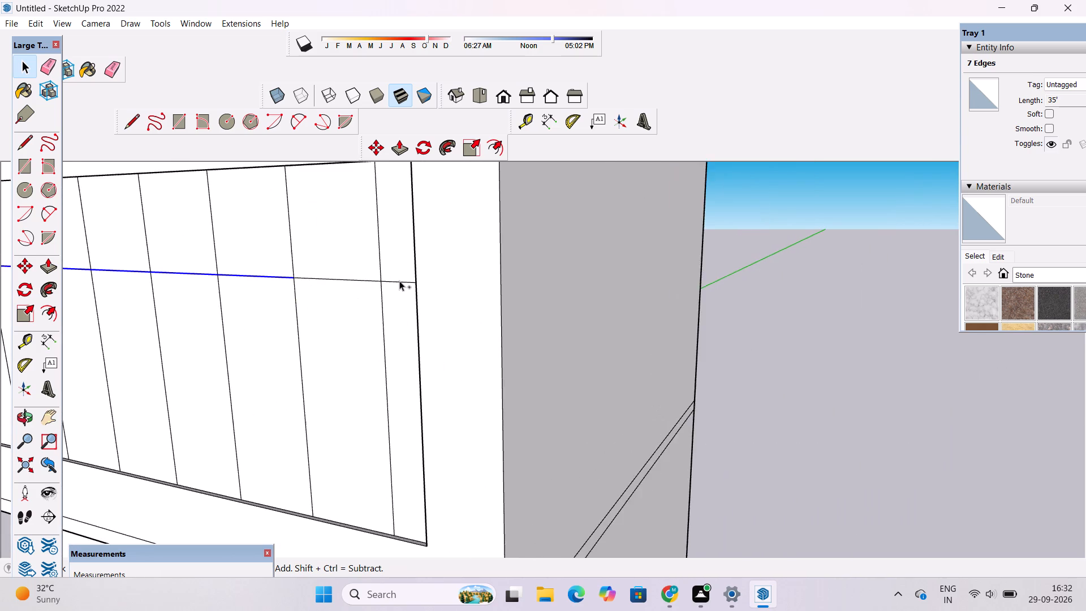
scroll(399, 281, "up", 8, "ctrl")
left_click(400, 281, "ctrl")
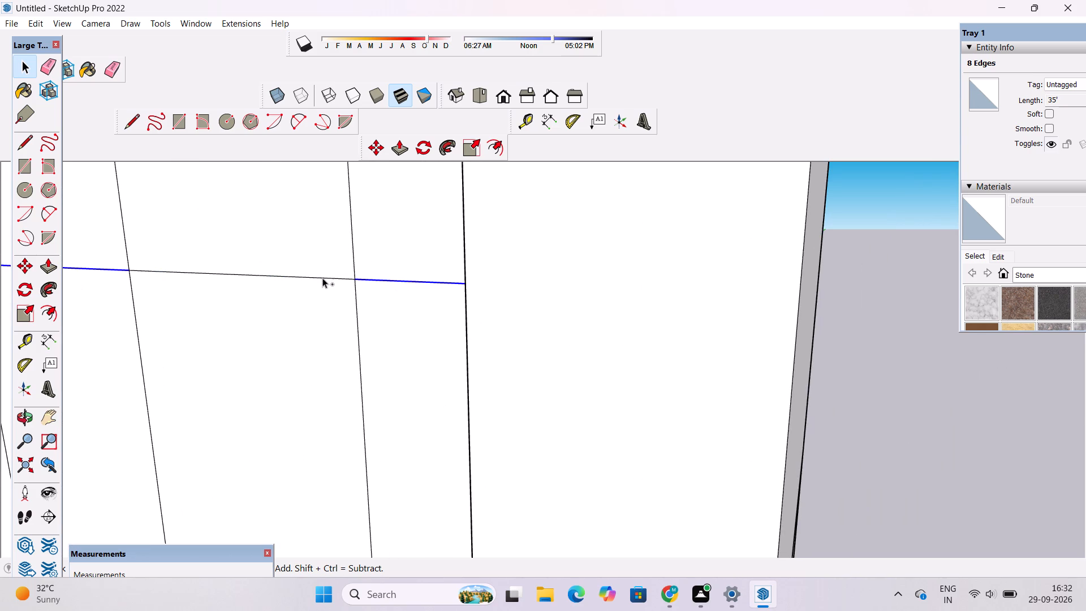
left_click(322, 278, "ctrl")
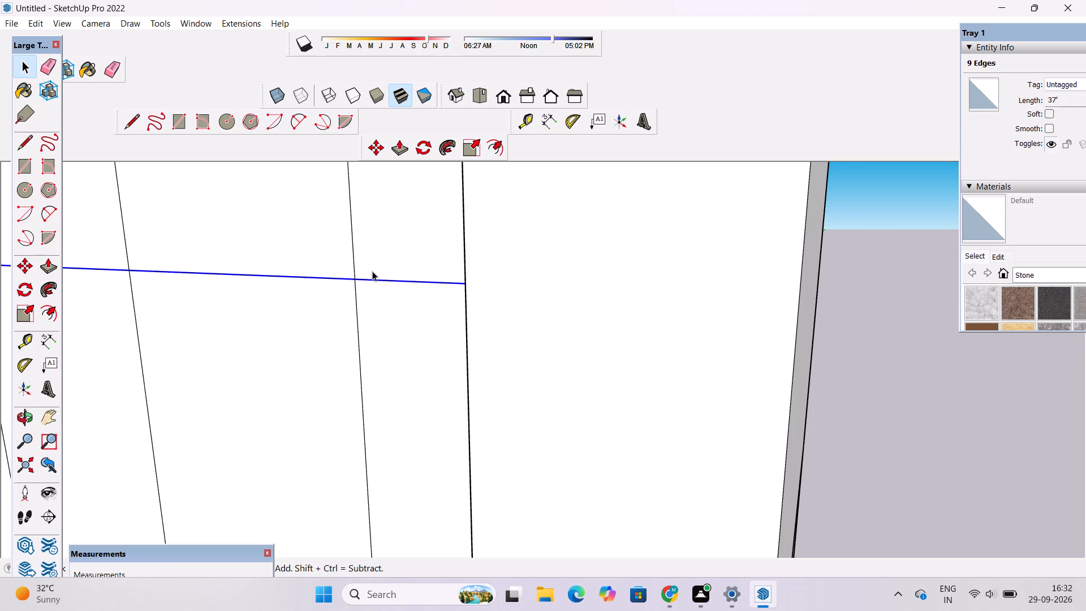
scroll(372, 271, "down", 6)
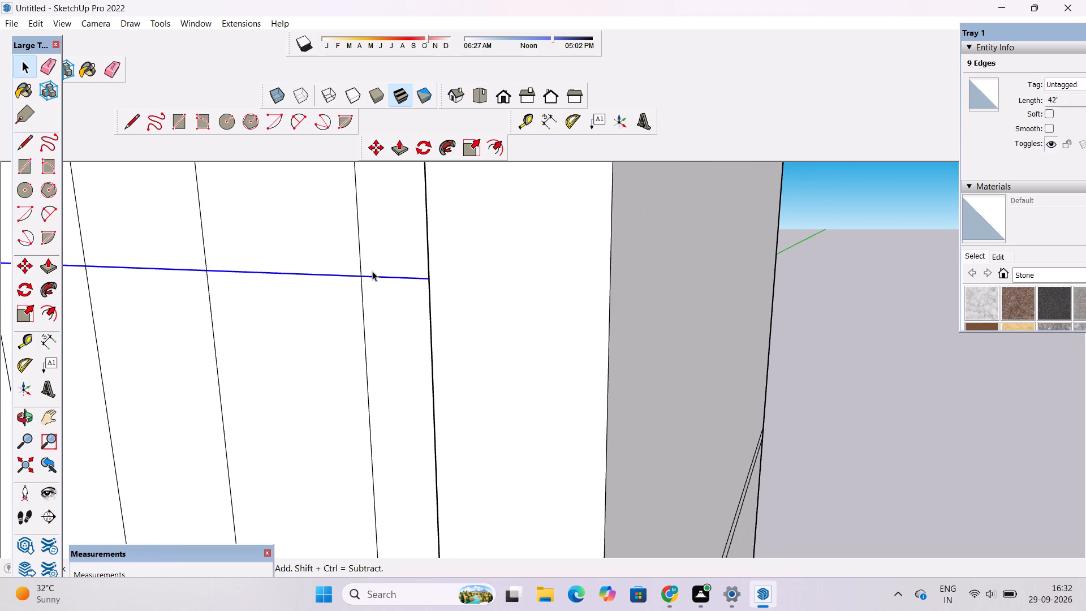
scroll(372, 271, "down", 3)
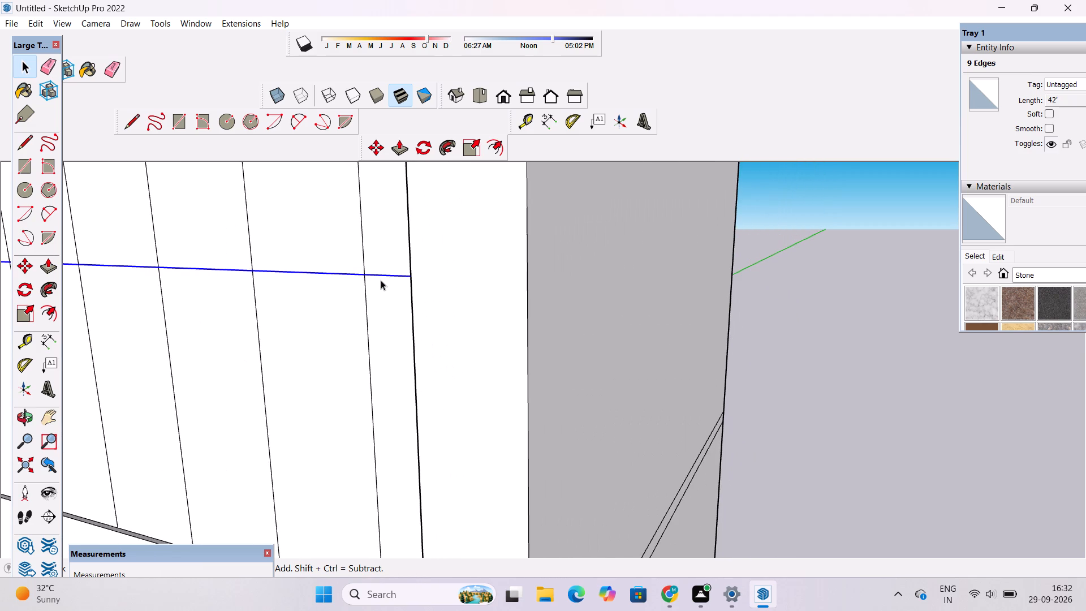
key("m")
scroll(573, 300, "down", 8)
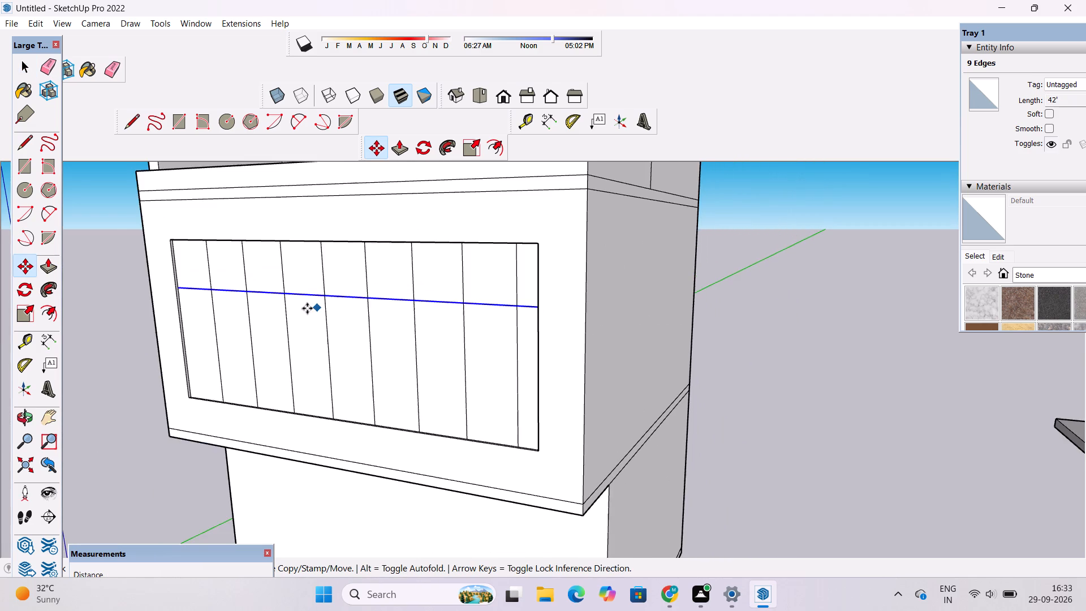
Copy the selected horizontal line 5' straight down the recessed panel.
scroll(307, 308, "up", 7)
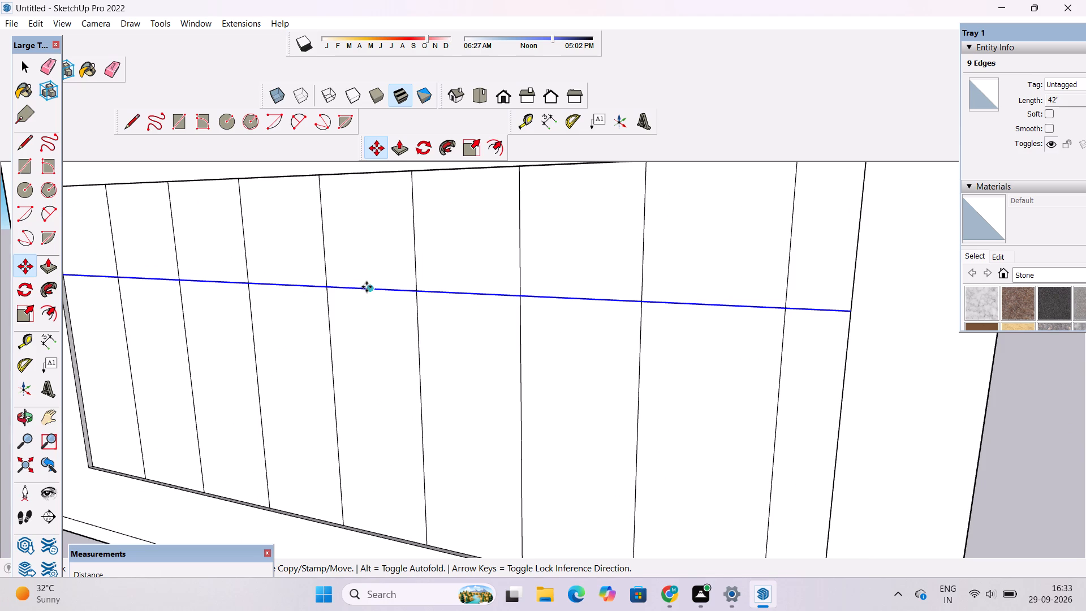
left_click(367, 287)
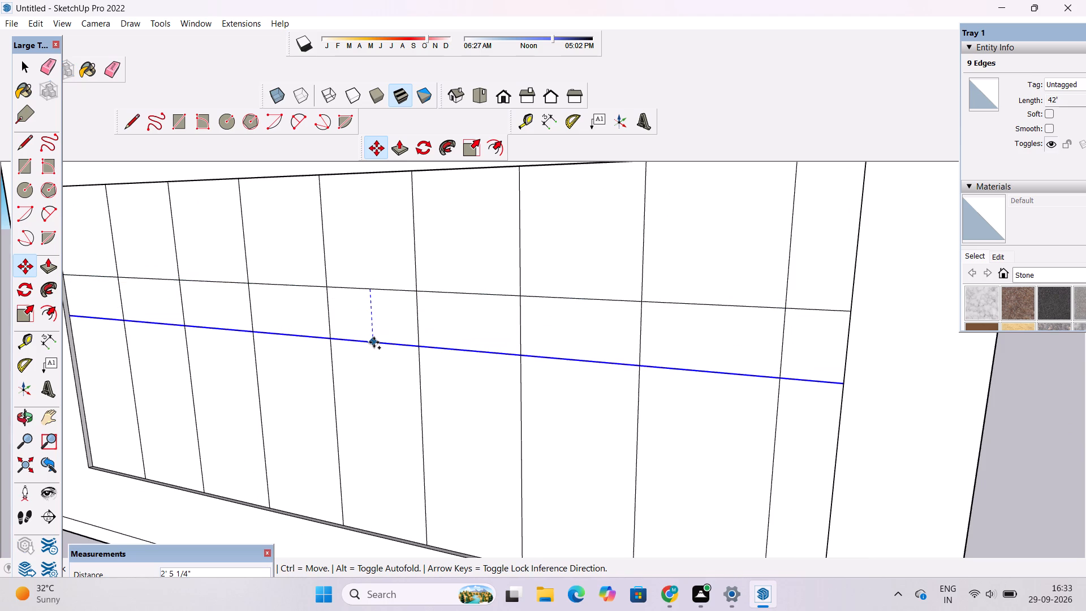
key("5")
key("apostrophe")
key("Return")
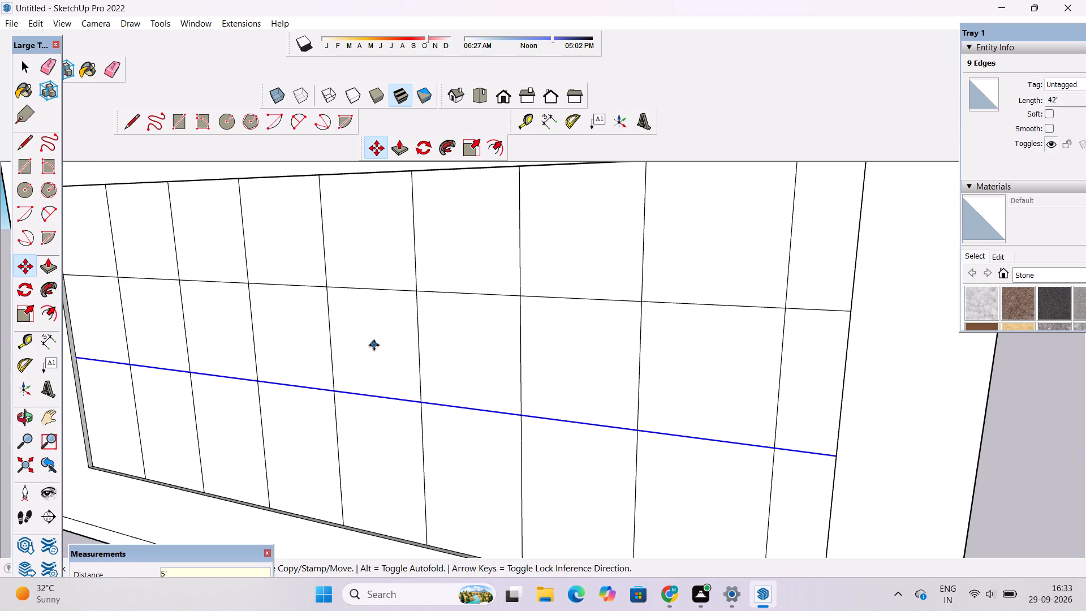
Undo the copied line and the original horizontal line with its guide, back to only the vertical dividers in the recessed panel.
scroll(374, 345, "down", 9)
scroll(381, 362, "up", 1)
key("o")
left_click_drag(305, 362, 666, 269)
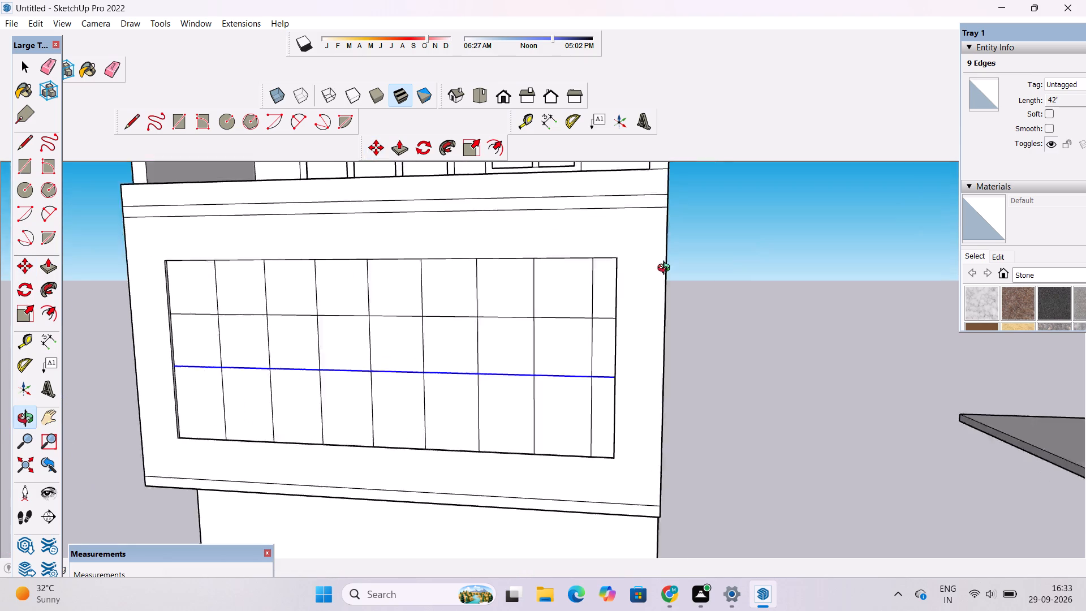
left_click_drag(666, 269, 727, 253)
left_click_drag(664, 286, 468, 322)
scroll(464, 325, "down", 6)
left_click_drag(510, 337, 350, 418)
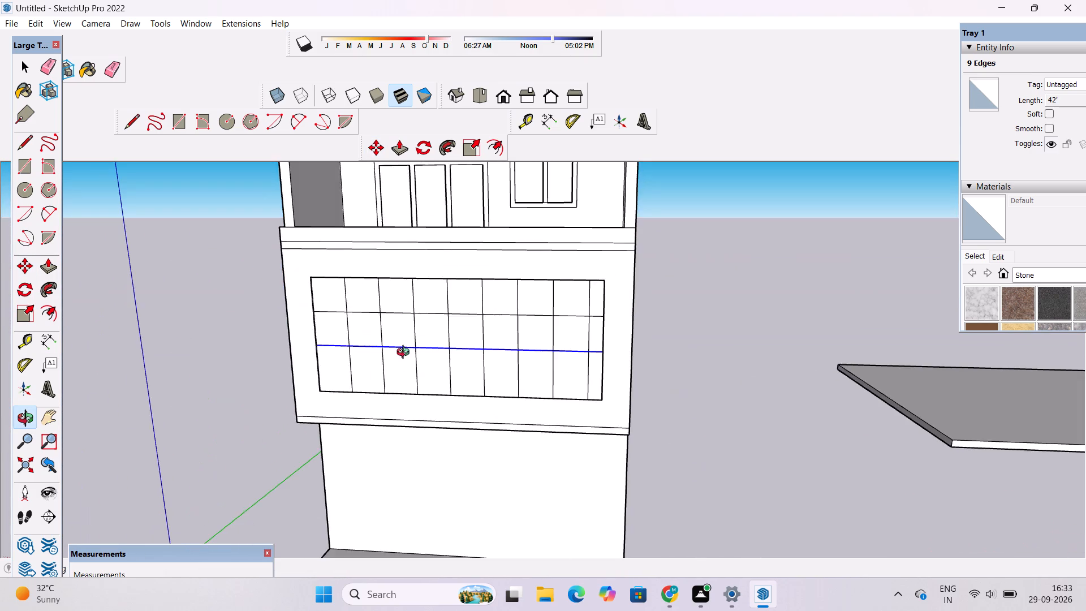
scroll(406, 354, "up", 4)
left_click_drag(432, 332, 385, 322, "shift")
key("ctrl+z")
key("ctrl+z")
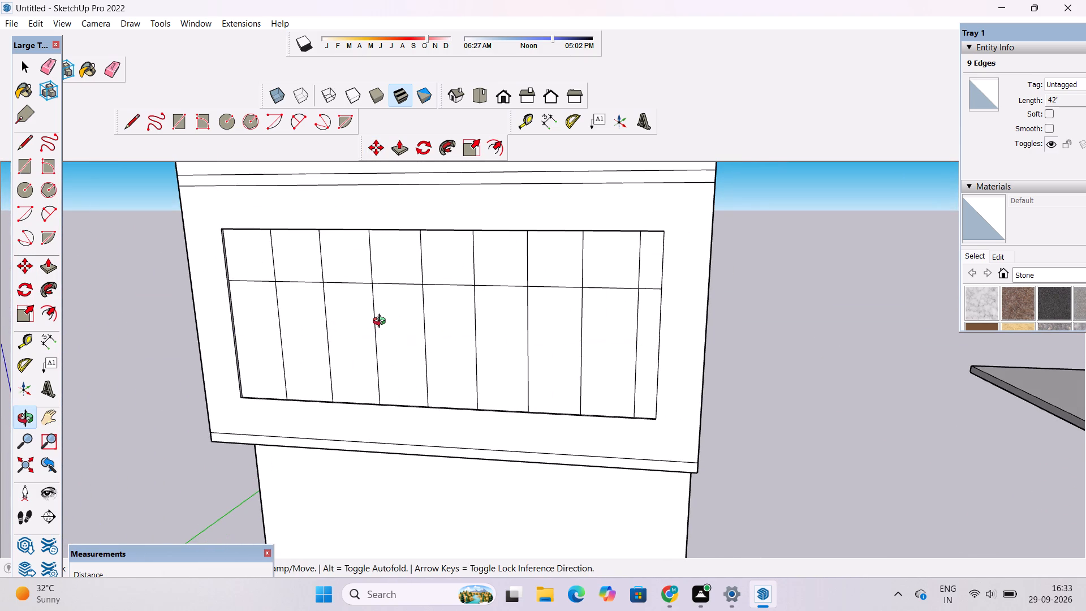
key("ctrl+z")
key("ctrl+z")
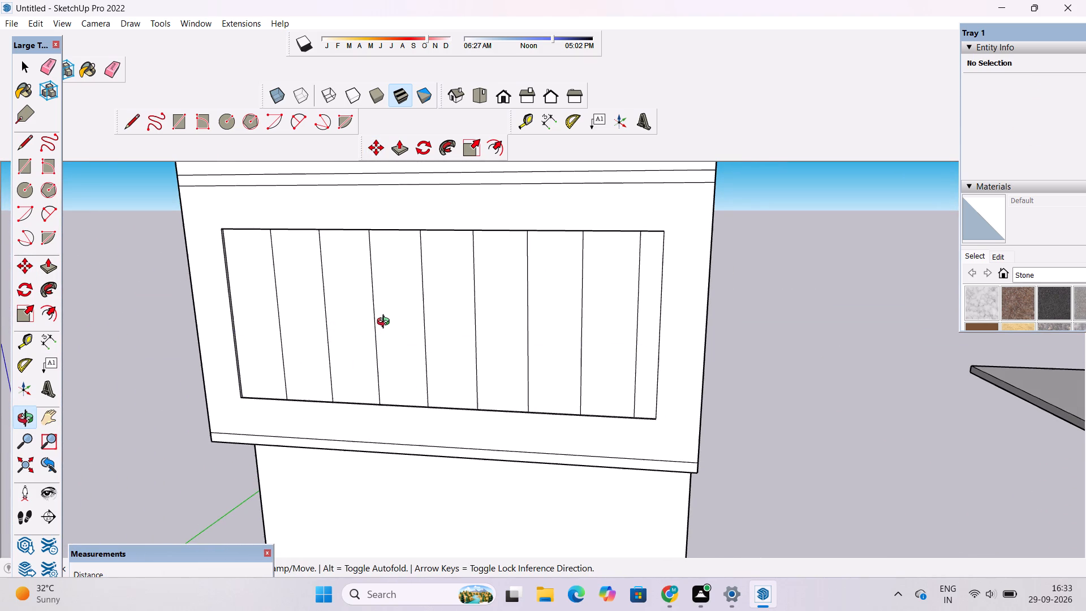
Examine the recessed panel's vertical dividers and upper edge from several angles and distances.
left_click_drag(415, 369, 454, 260)
left_click_drag(454, 260, 413, 321, "shift")
scroll(404, 324, "up", 4)
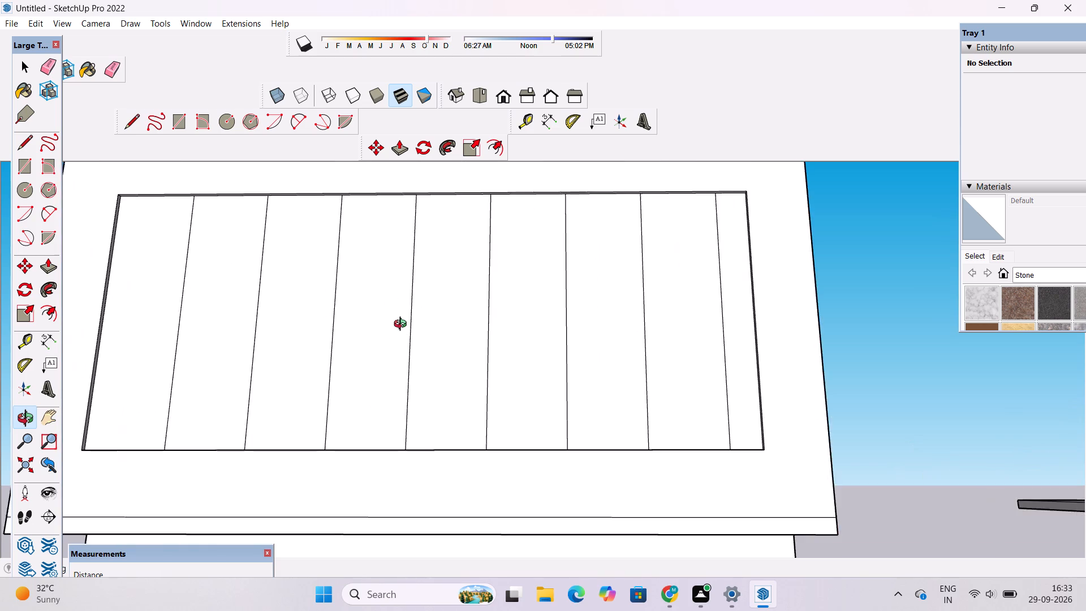
left_click_drag(403, 295, 402, 236)
left_click_drag(402, 236, 369, 289, "shift")
scroll(368, 285, "up", 2)
left_click_drag(372, 264, 366, 226)
scroll(451, 216, "up", 2)
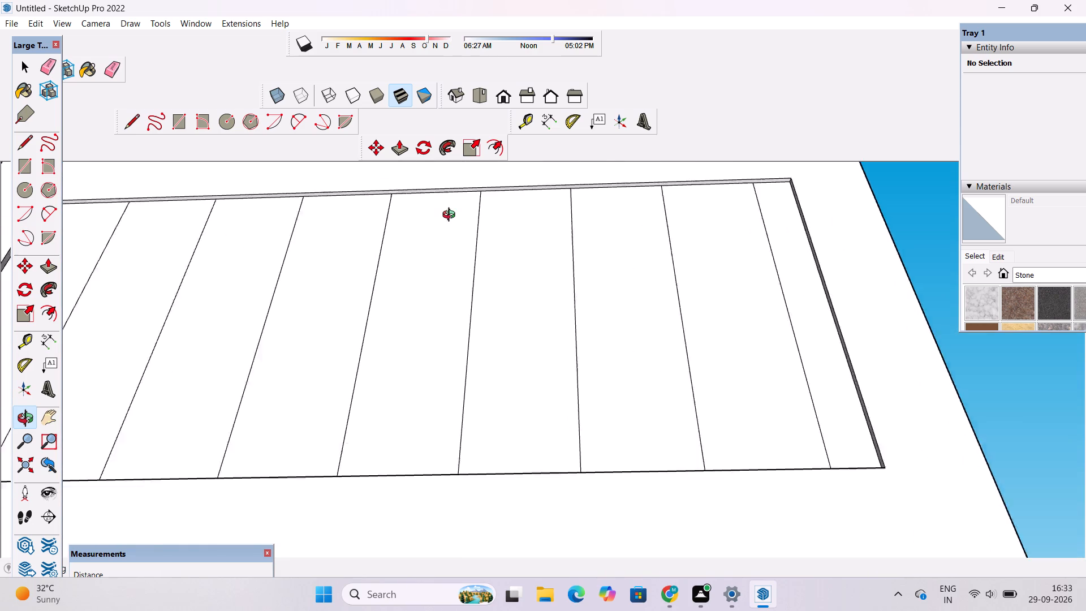
scroll(451, 216, "up", 1)
left_click_drag(448, 230, 438, 281, "shift")
left_click_drag(401, 264, 401, 272)
left_click(400, 281, "shift")
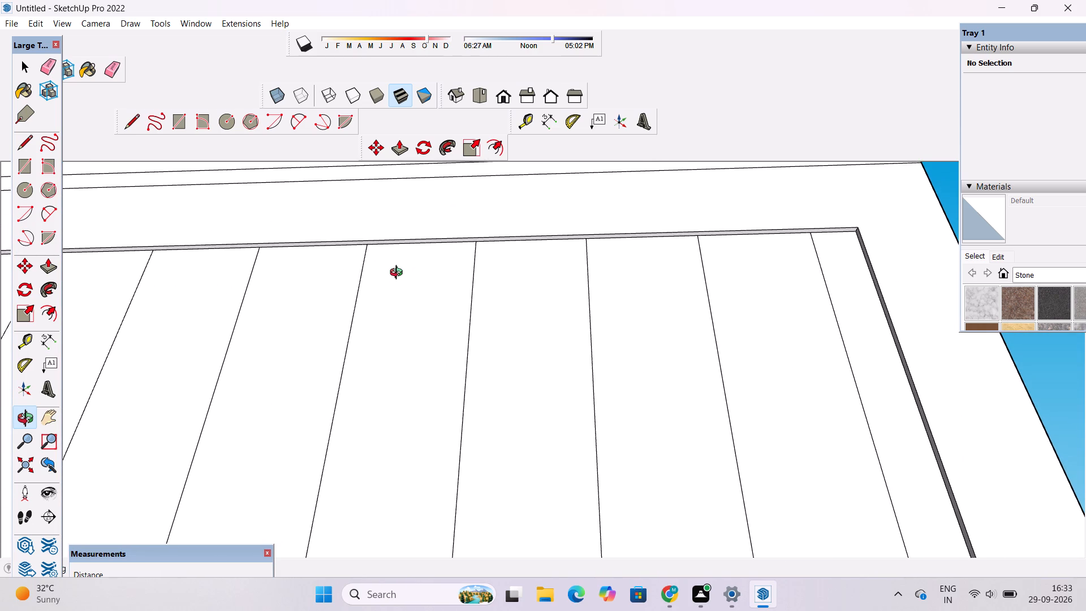
left_click_drag(399, 274, 395, 286)
left_click_drag(395, 287, 398, 268, "shift")
scroll(401, 252, "up", 2)
left_click(401, 252)
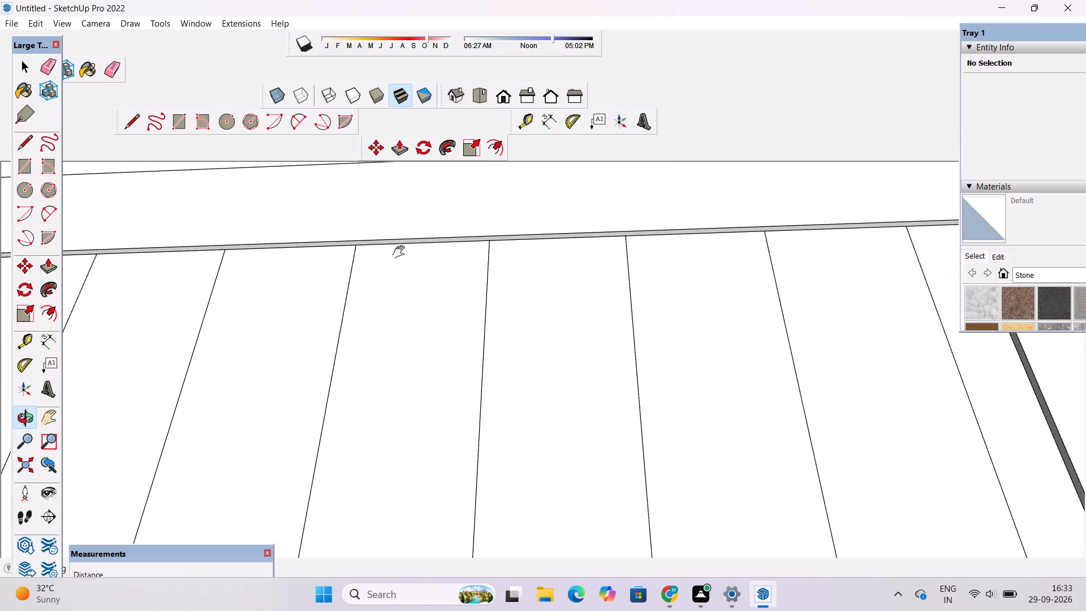
left_click_drag(401, 252, 413, 256, "shift")
scroll(400, 276, "down", 9)
left_click_drag(403, 358, 394, 339, "shift")
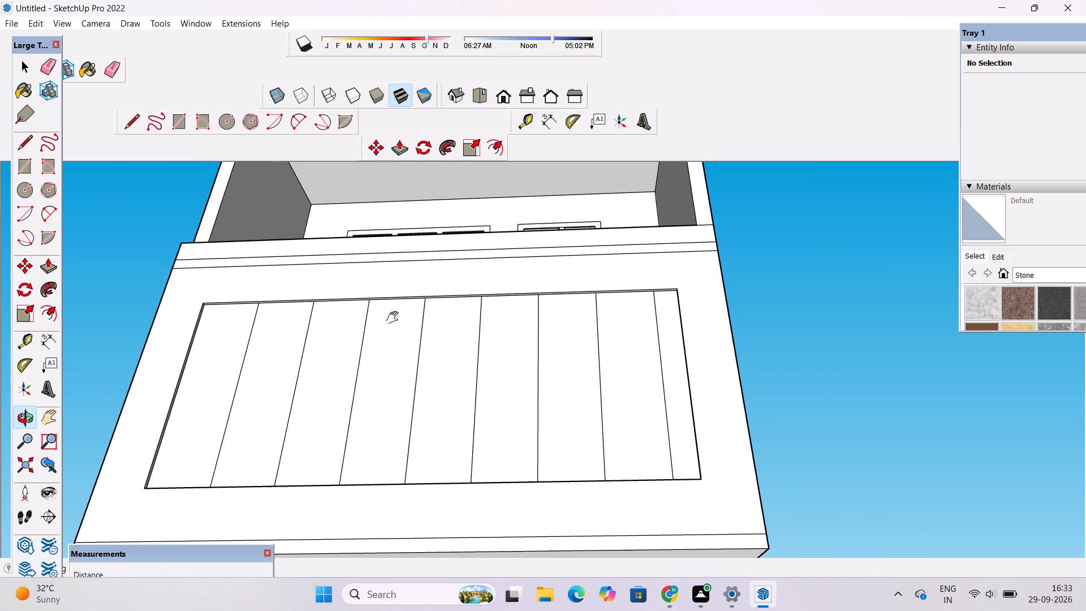
scroll(405, 296, "up", 4)
left_click_drag(410, 323, 411, 309)
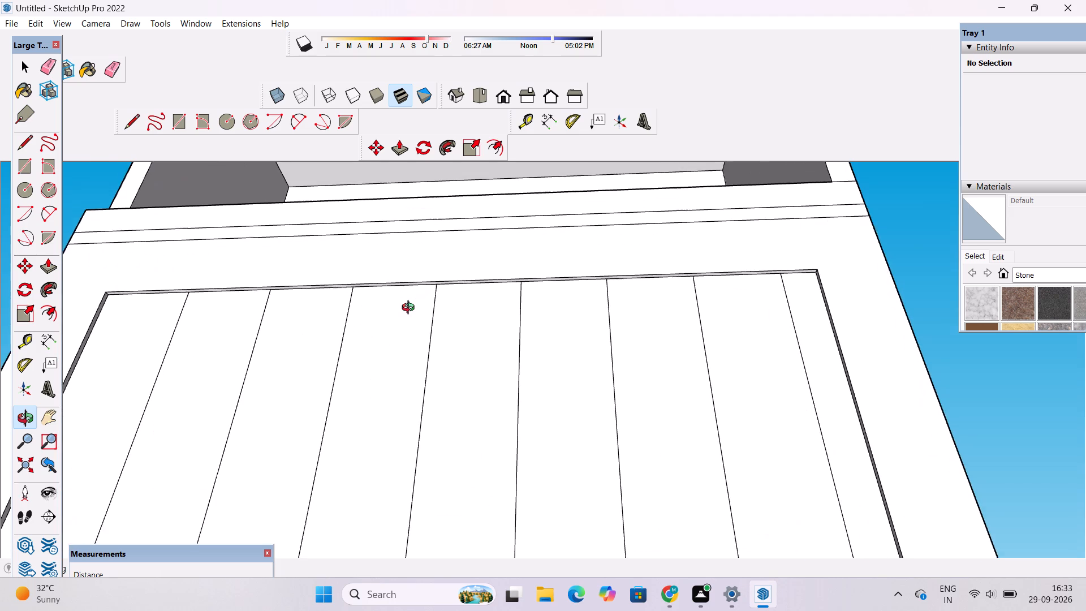
left_click_drag(411, 309, 411, 305)
Place a horizontal guide 3.5' below the recessed panel's upper inner edge with the Tape Measure.
key("t")
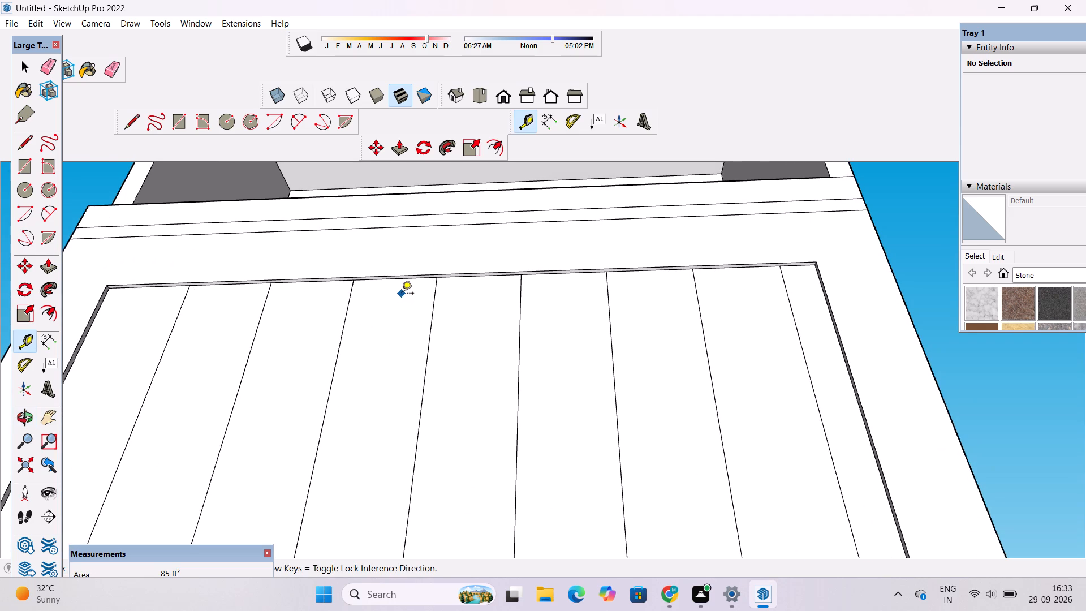
scroll(455, 300, "up", 11)
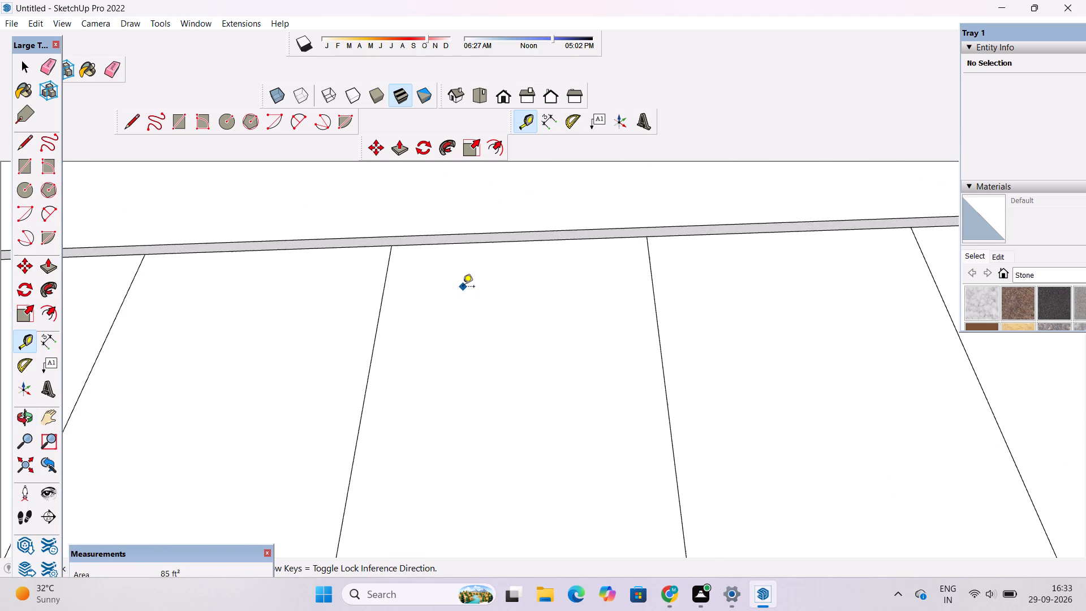
scroll(463, 287, "up", 3)
left_click(527, 227)
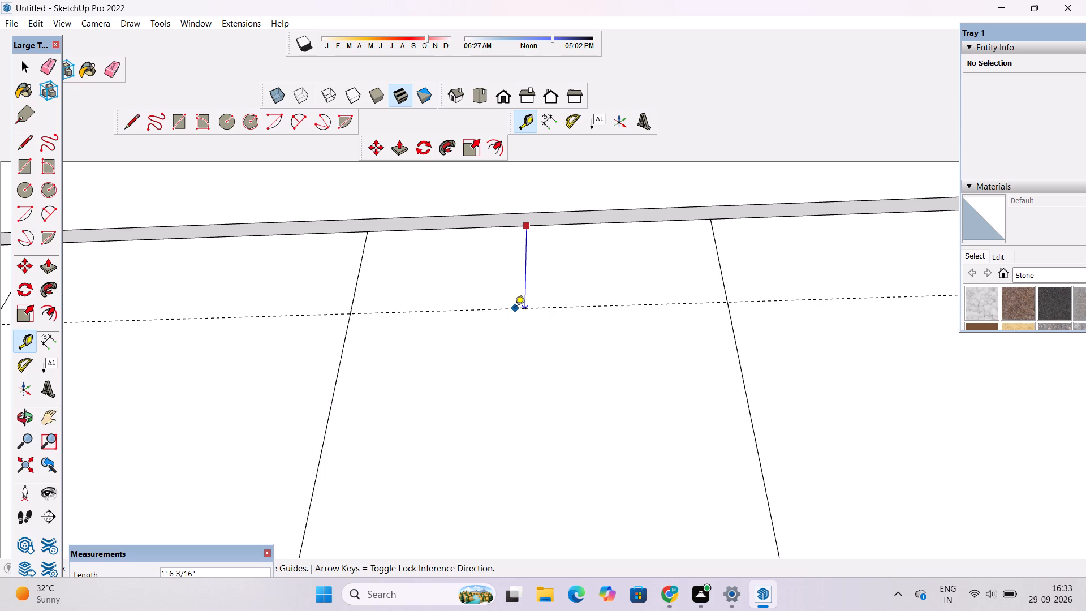
type("3.5'")
key("Return")
Draw a horizontal line about 42' long along the guide, from one side edge of the recessed panel to the other.
scroll(513, 319, "down", 13)
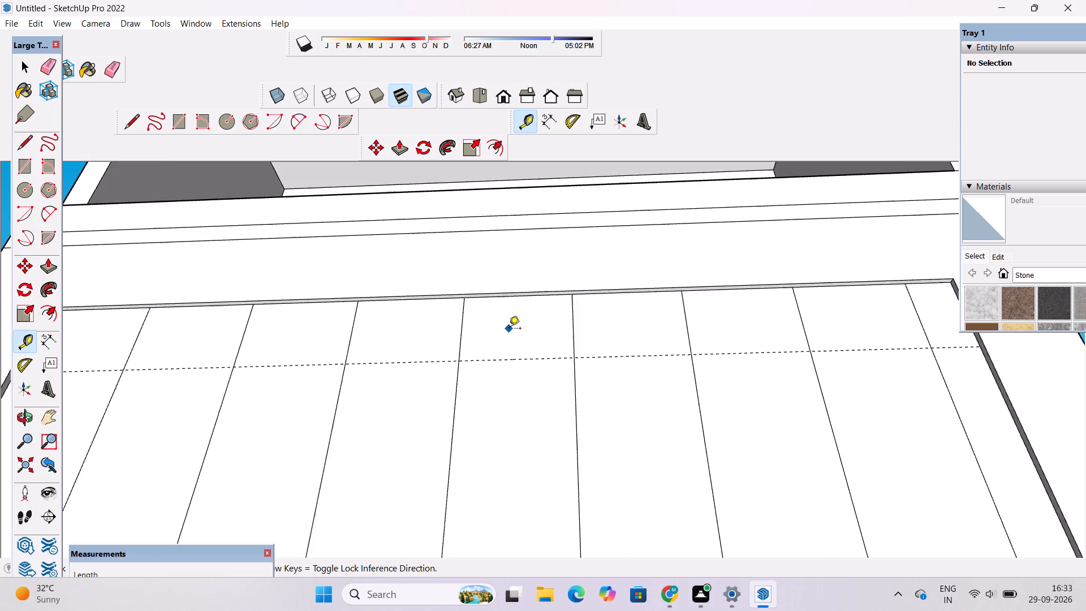
scroll(509, 329, "down", 5)
key("o")
scroll(508, 330, "down", 5)
left_click_drag(510, 391, 516, 524)
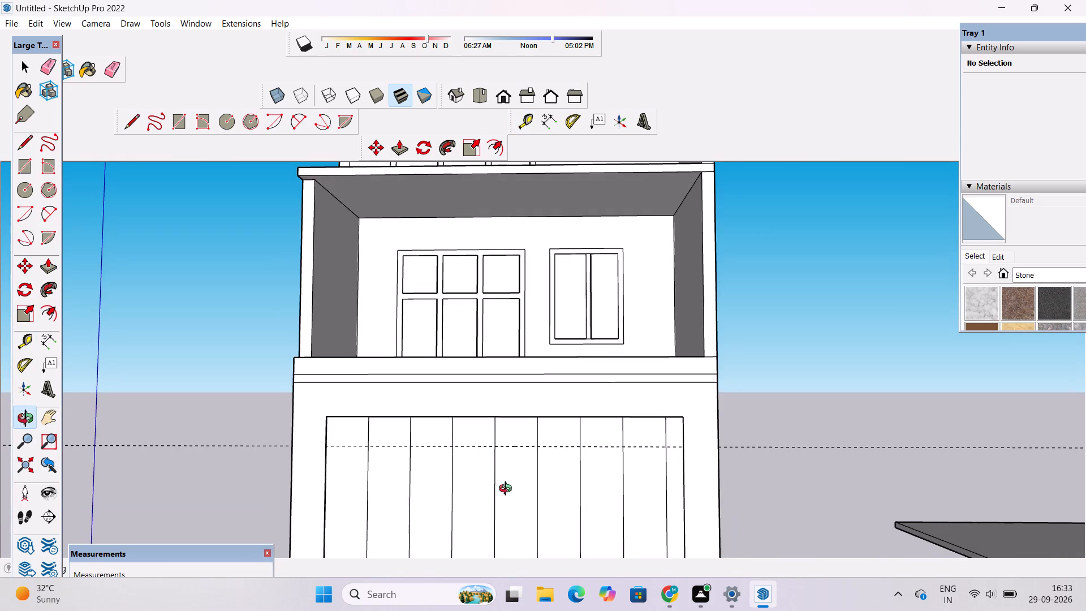
left_click_drag(507, 489, 484, 381, "shift")
left_click_drag(484, 405, 484, 431)
left_click_drag(484, 431, 482, 373, "shift")
scroll(476, 341, "up", 3)
left_click_drag(476, 351, 479, 396)
scroll(624, 293, "up", 4)
scroll(691, 351, "up", 3)
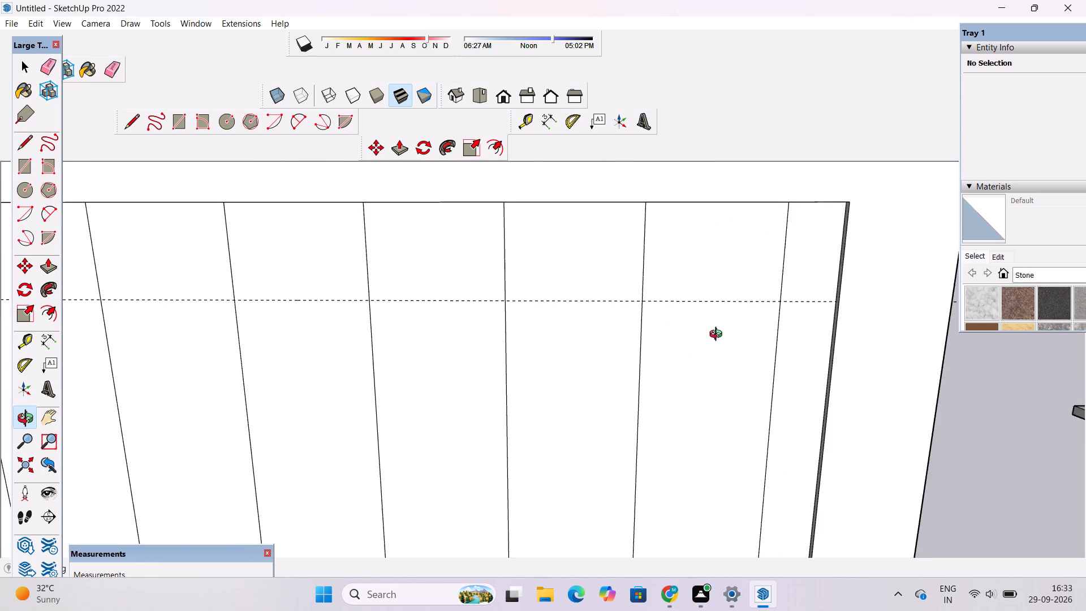
scroll(718, 335, "up", 4)
left_click_drag(775, 317, 787, 316)
key("l")
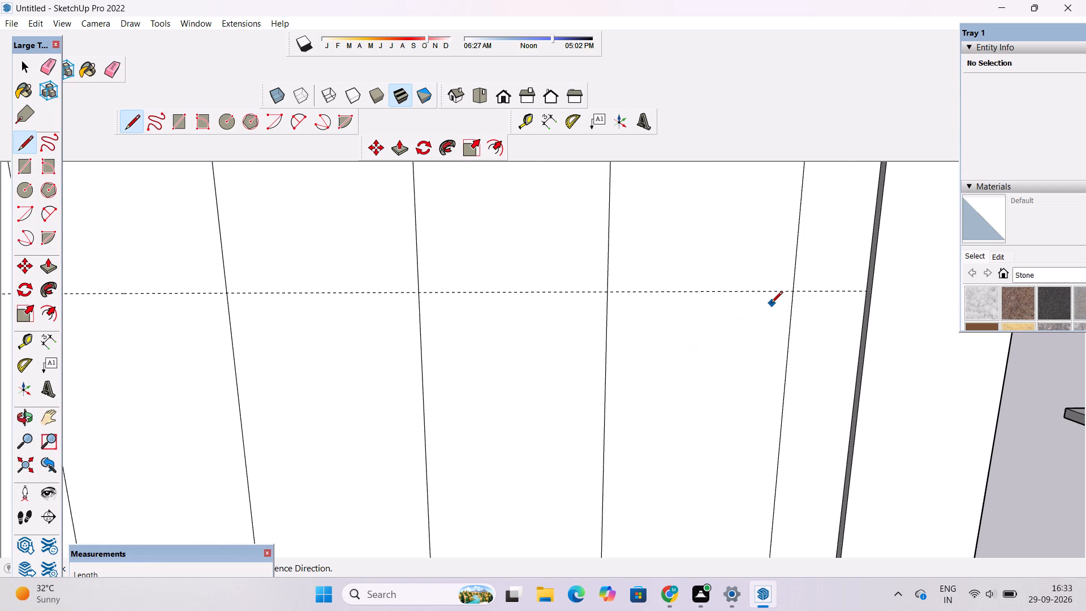
scroll(770, 304, "down", 3)
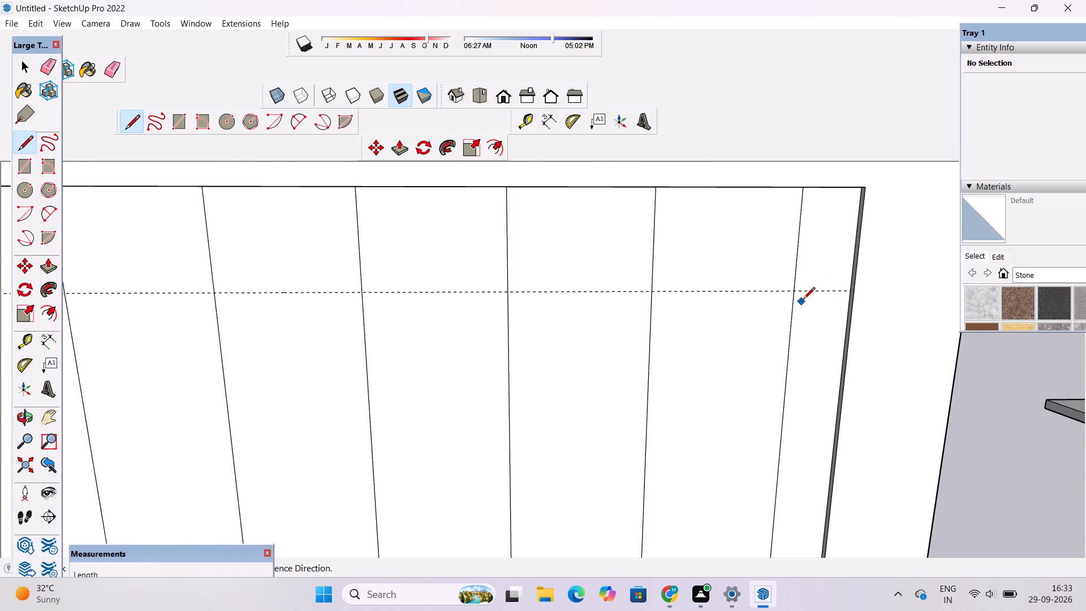
scroll(840, 294, "up", 9)
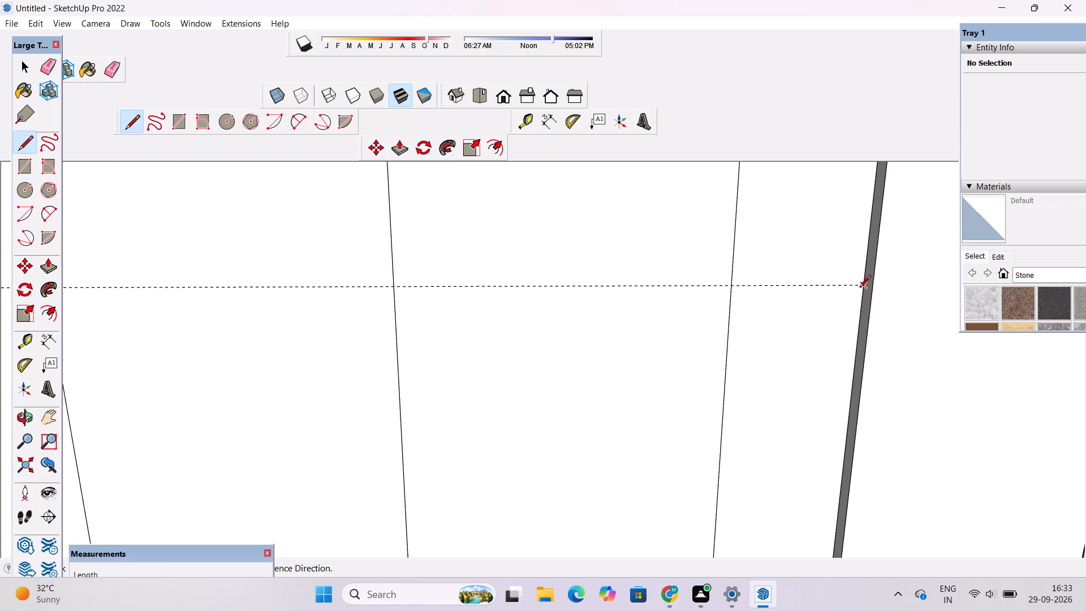
left_click(863, 286)
scroll(756, 286, "down", 12)
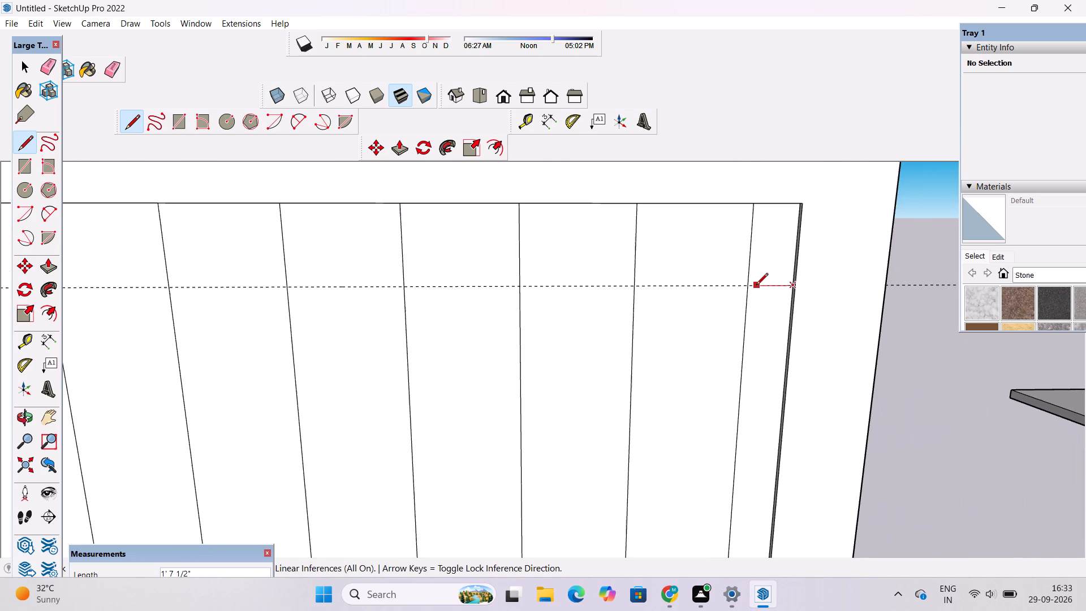
scroll(756, 286, "down", 8)
scroll(687, 282, "up", 3)
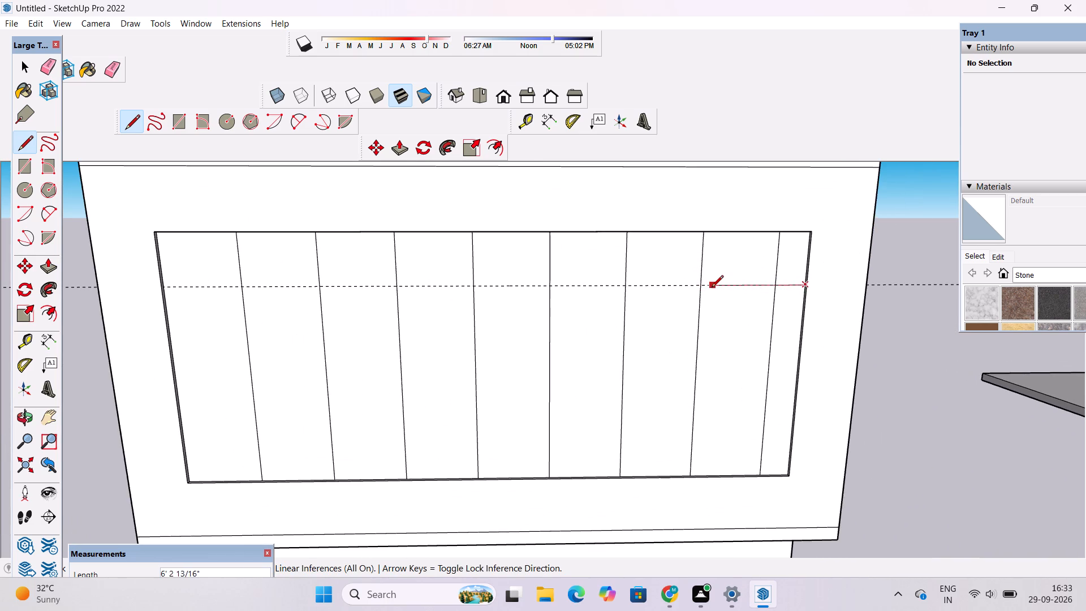
scroll(712, 288, "up", 5)
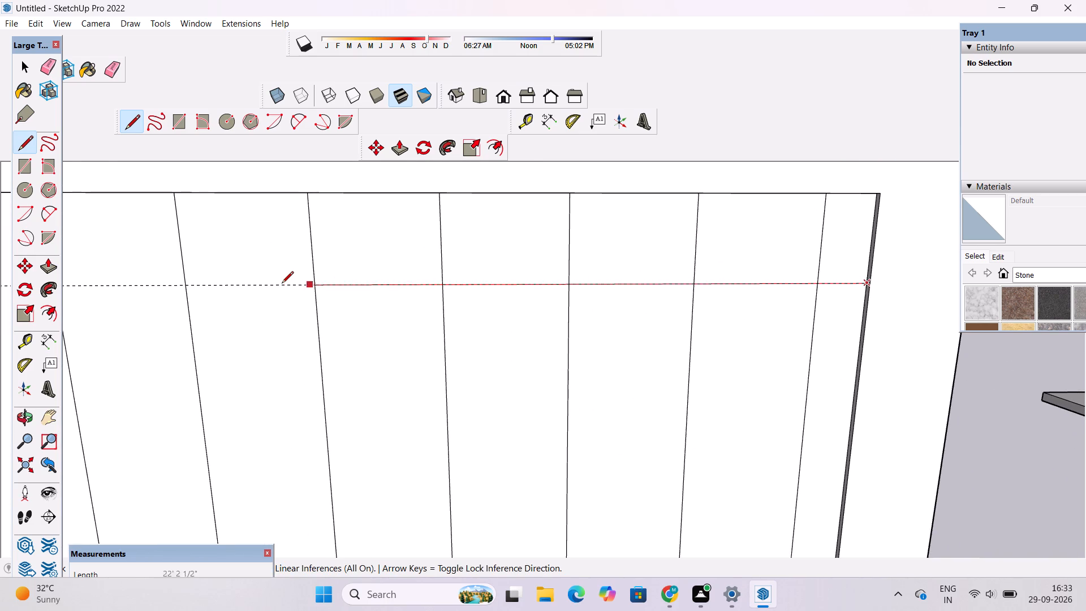
scroll(282, 284, "down", 4)
scroll(118, 282, "down", 19)
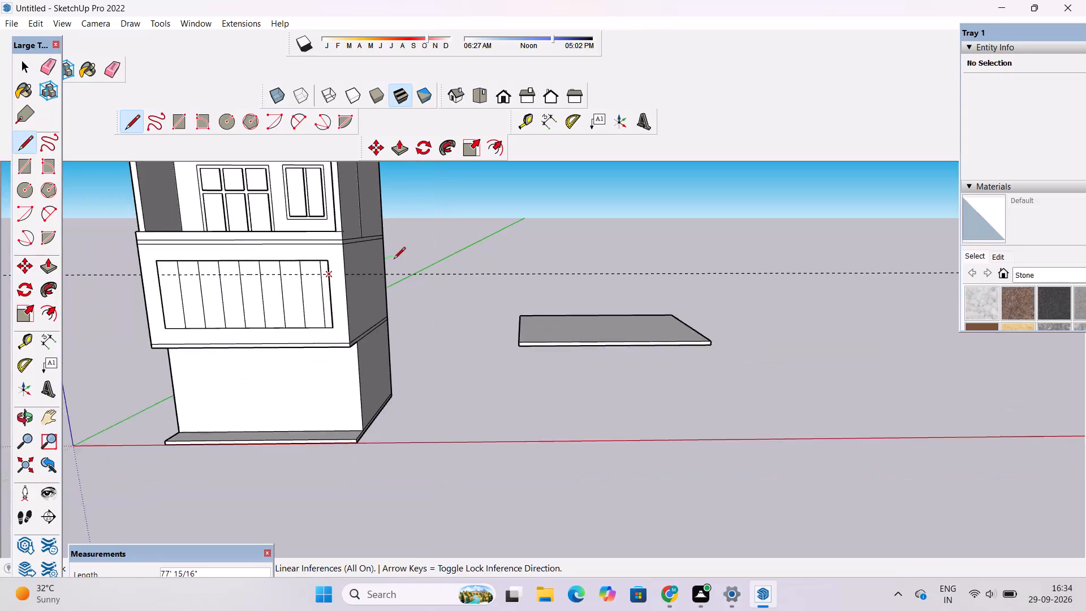
scroll(165, 276, "up", 6)
scroll(184, 269, "up", 16)
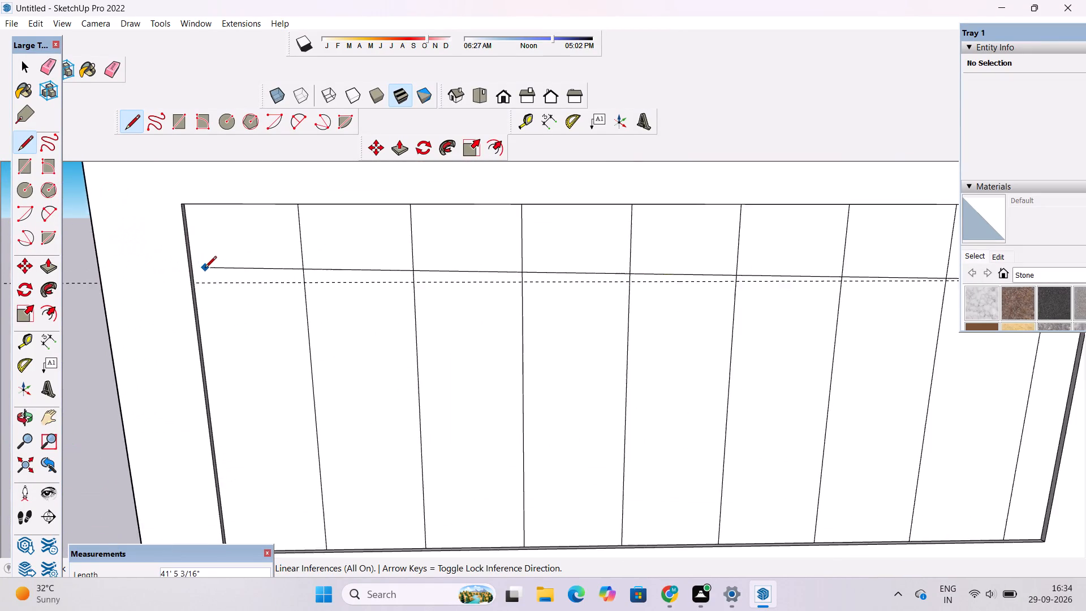
scroll(205, 269, "up", 8)
left_click(175, 299)
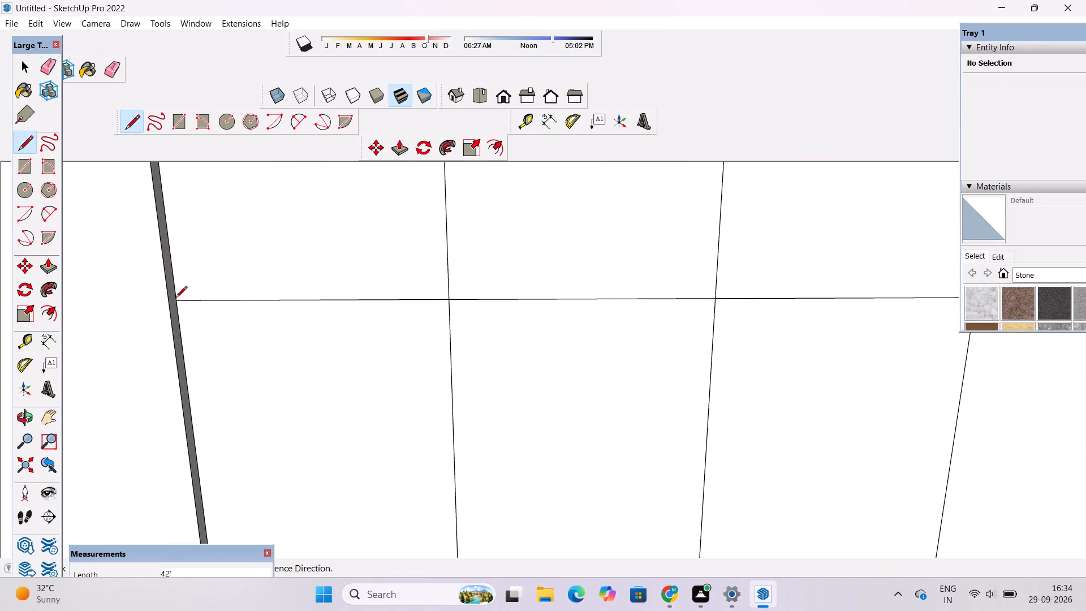
Erase the horizontal guide that extends beyond the recessed panel on the building front.
key("space")
type("e")
scroll(232, 298, "down", 7)
scroll(325, 291, "down", 5)
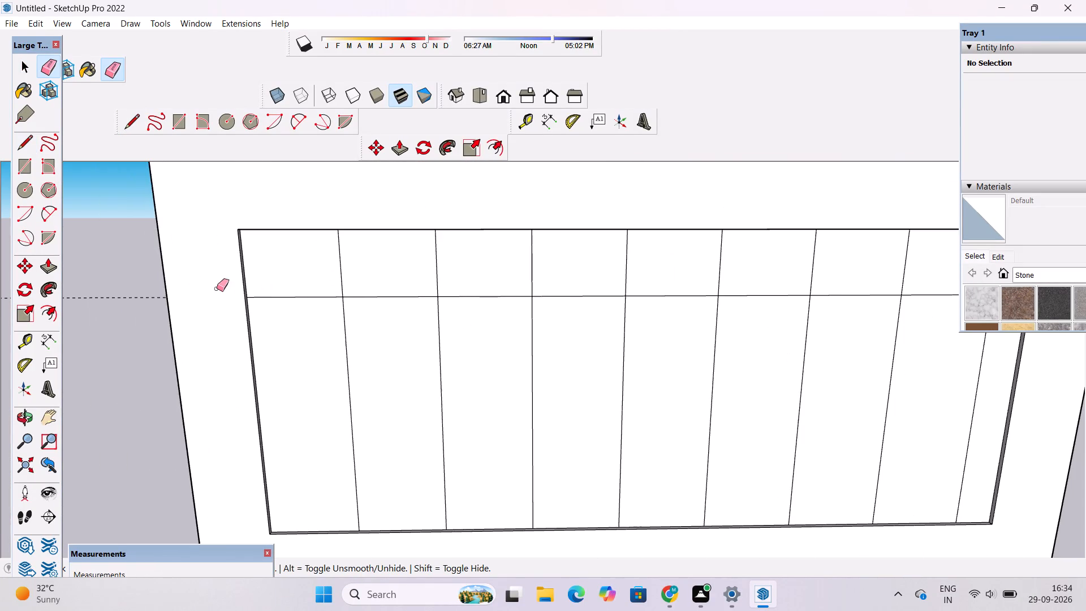
left_click_drag(127, 277, 126, 307)
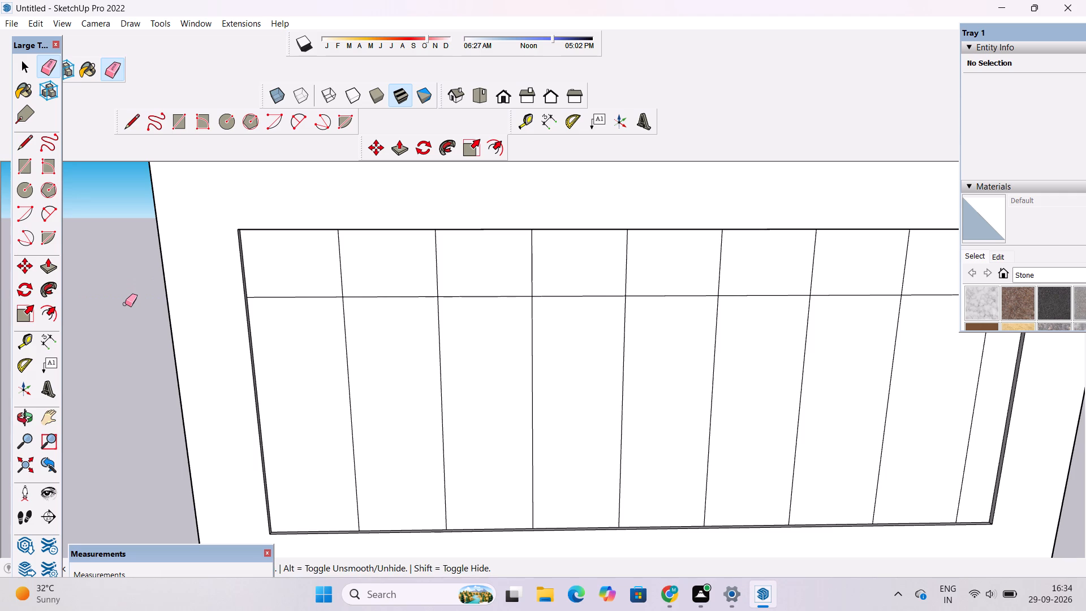
key("space")
Examine the recessed panel with its vertical dividers and the redrawn horizontal line.
type("lo")
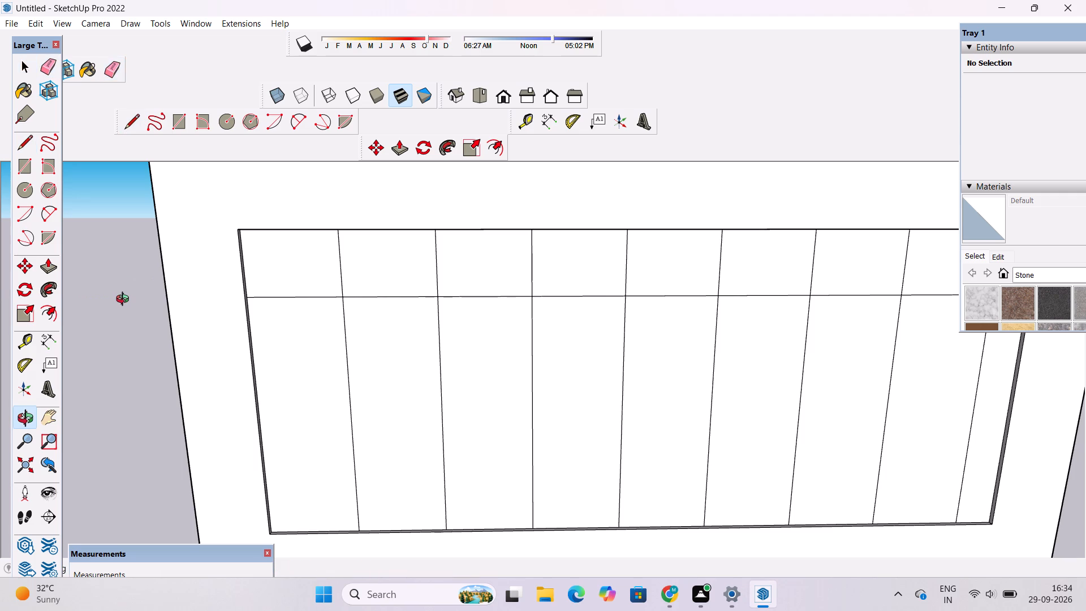
scroll(125, 300, "up", 1)
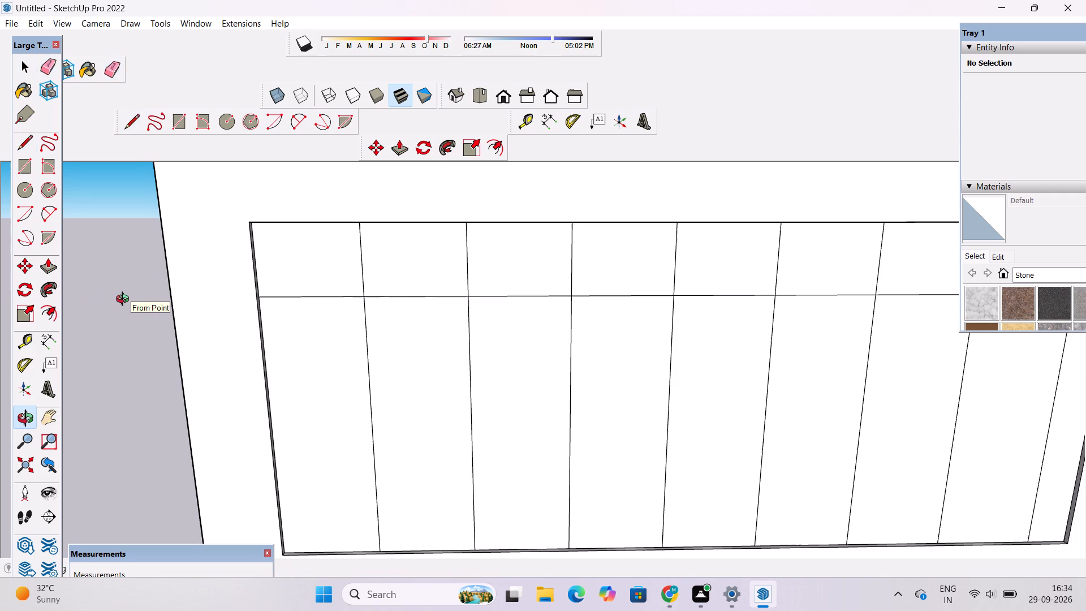
scroll(125, 300, "up", 1)
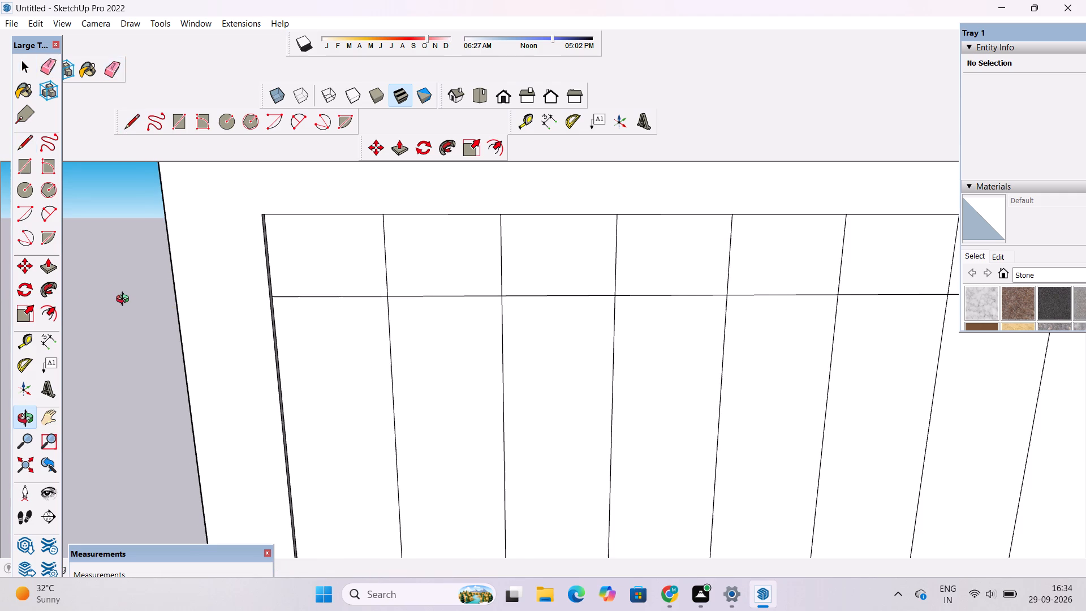
scroll(125, 300, "down", 3)
scroll(125, 300, "up", 3)
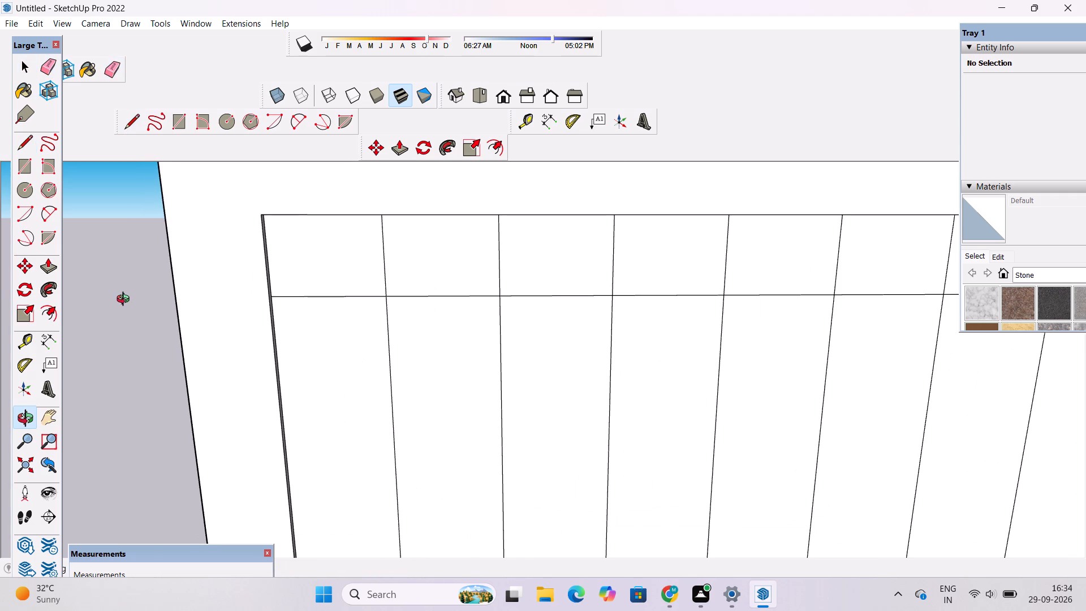
scroll(126, 301, "down", 4)
left_click_drag(210, 374, 216, 345)
scroll(229, 334, "down", 1)
left_click_drag(260, 364, 316, 376)
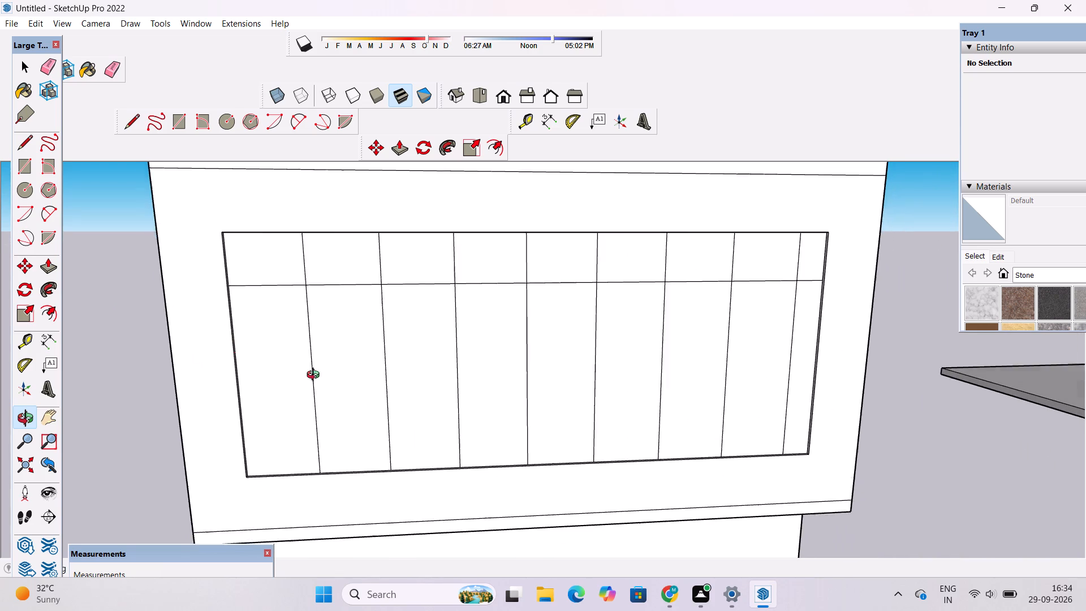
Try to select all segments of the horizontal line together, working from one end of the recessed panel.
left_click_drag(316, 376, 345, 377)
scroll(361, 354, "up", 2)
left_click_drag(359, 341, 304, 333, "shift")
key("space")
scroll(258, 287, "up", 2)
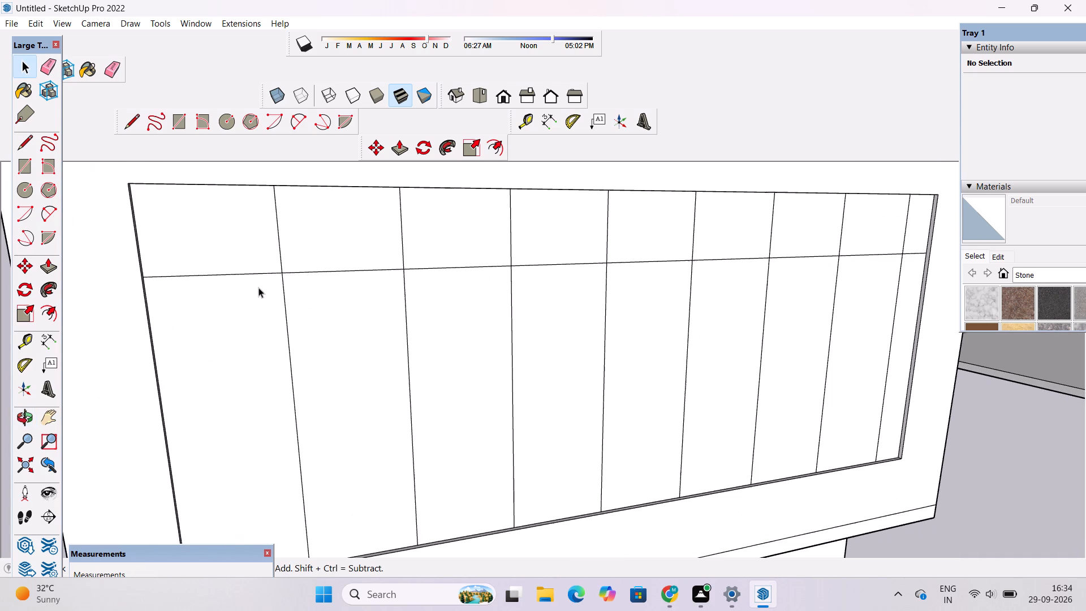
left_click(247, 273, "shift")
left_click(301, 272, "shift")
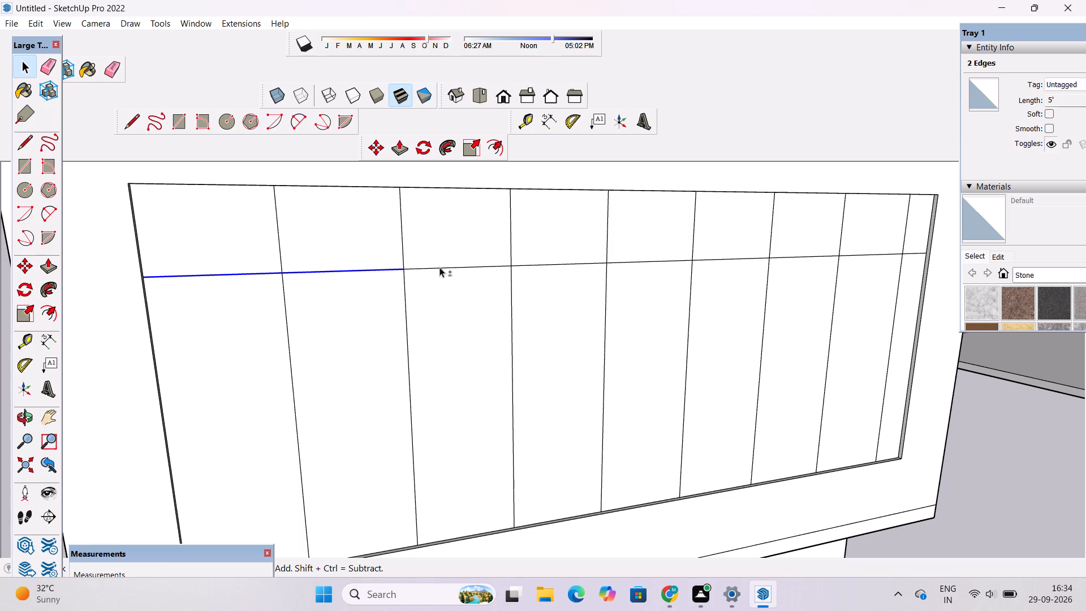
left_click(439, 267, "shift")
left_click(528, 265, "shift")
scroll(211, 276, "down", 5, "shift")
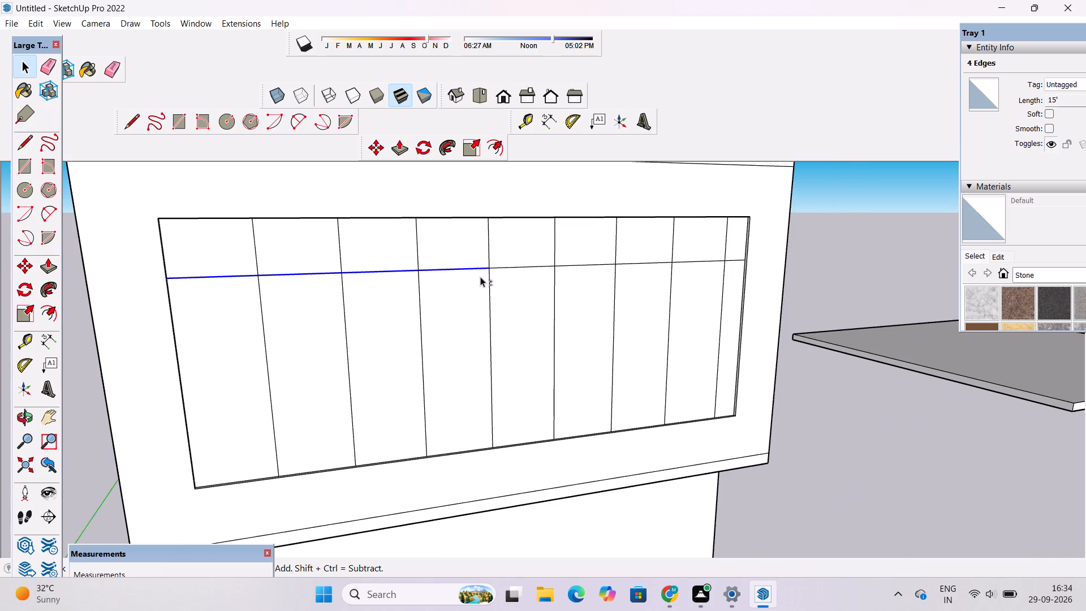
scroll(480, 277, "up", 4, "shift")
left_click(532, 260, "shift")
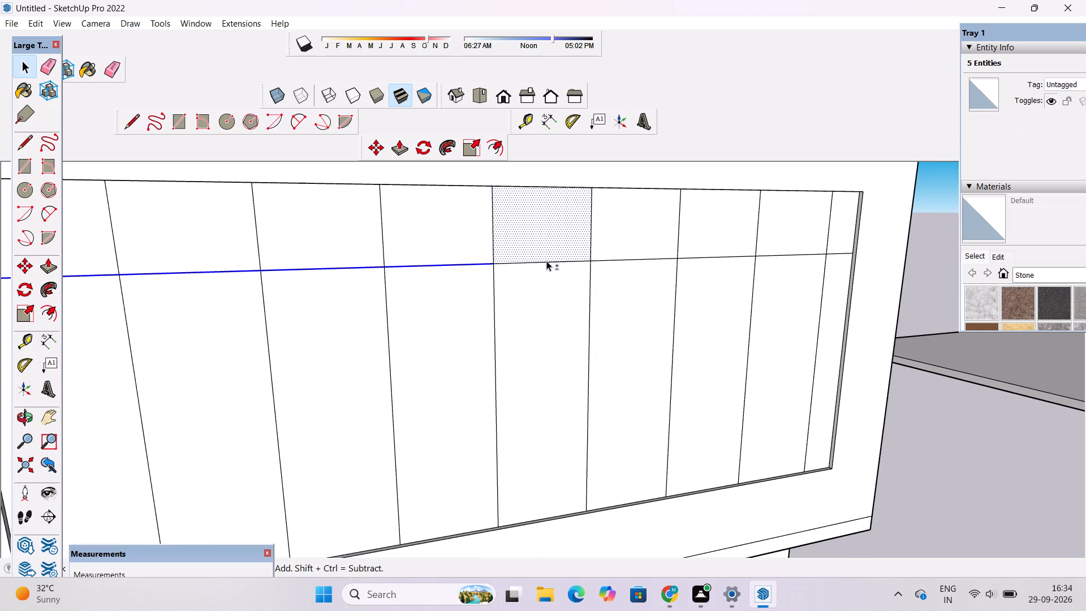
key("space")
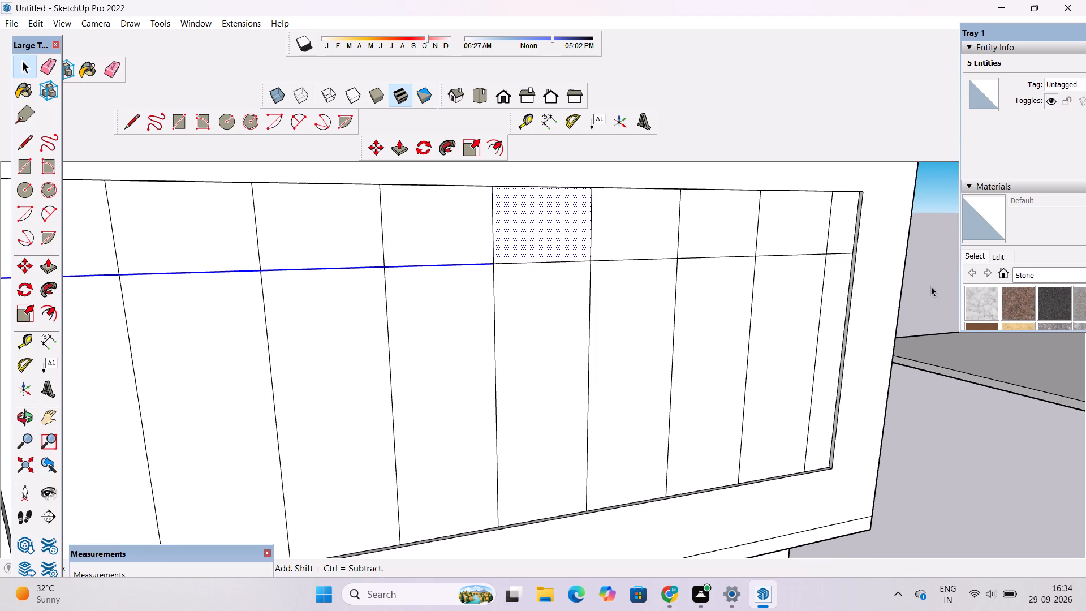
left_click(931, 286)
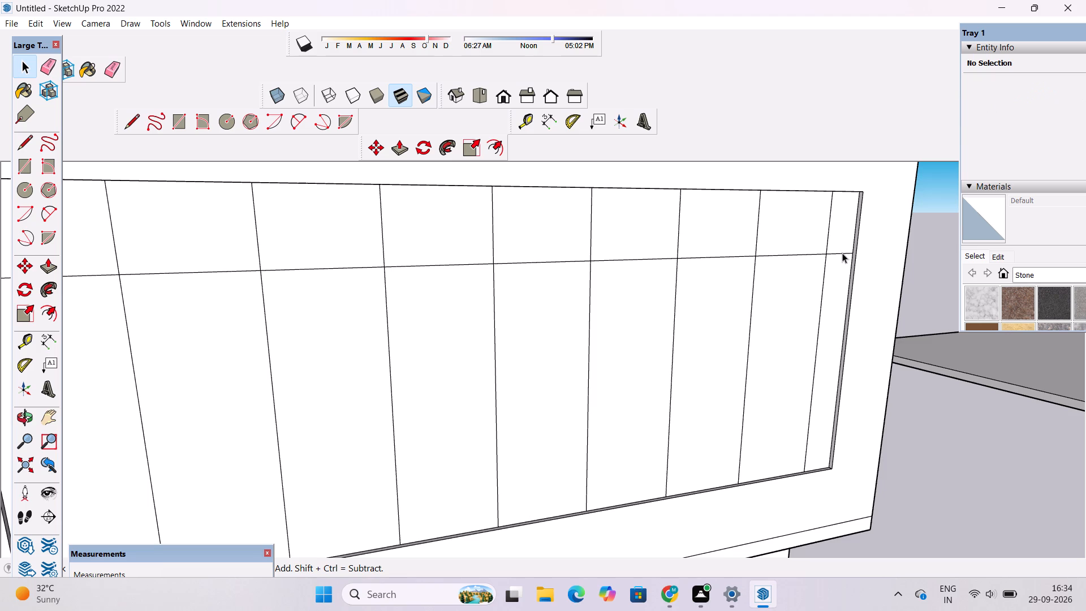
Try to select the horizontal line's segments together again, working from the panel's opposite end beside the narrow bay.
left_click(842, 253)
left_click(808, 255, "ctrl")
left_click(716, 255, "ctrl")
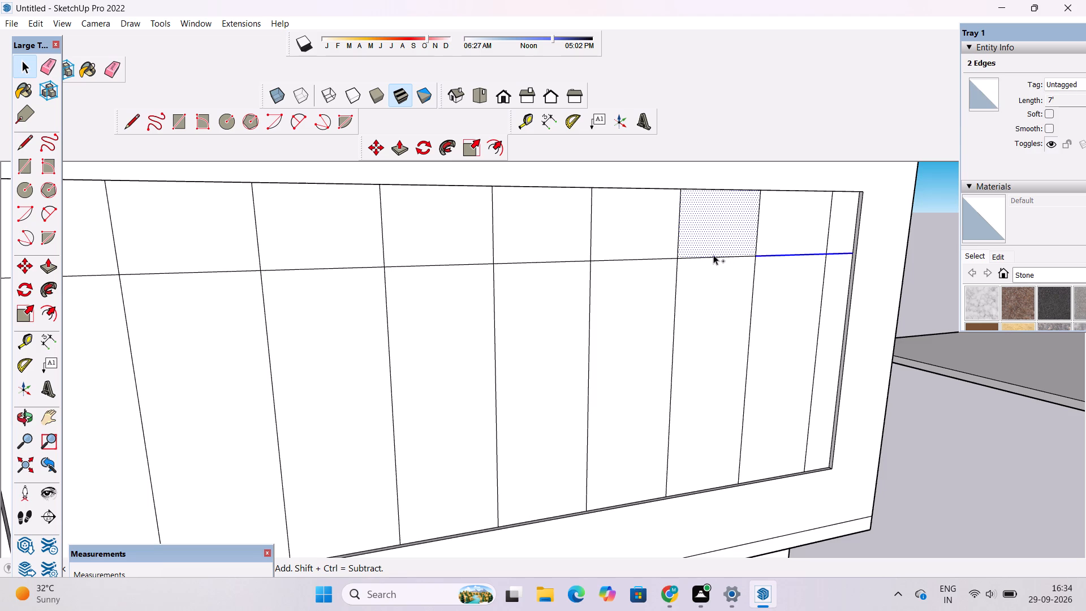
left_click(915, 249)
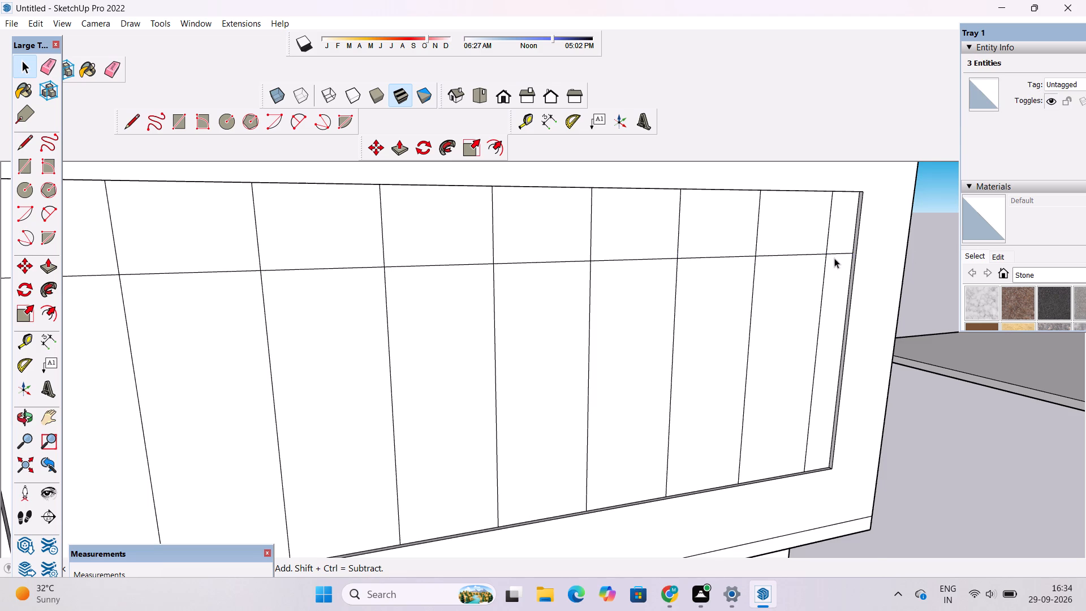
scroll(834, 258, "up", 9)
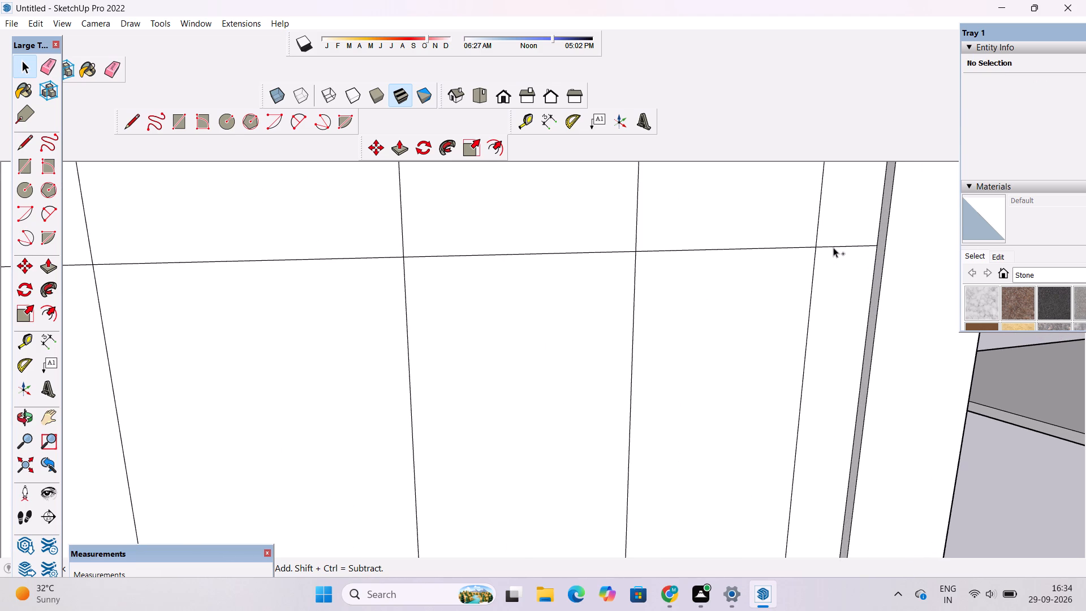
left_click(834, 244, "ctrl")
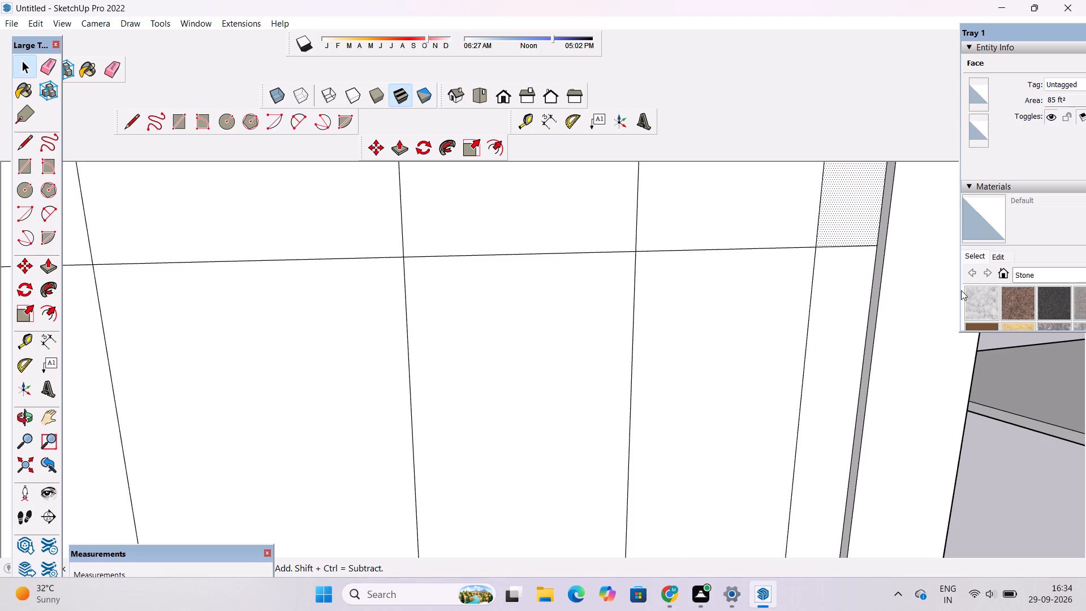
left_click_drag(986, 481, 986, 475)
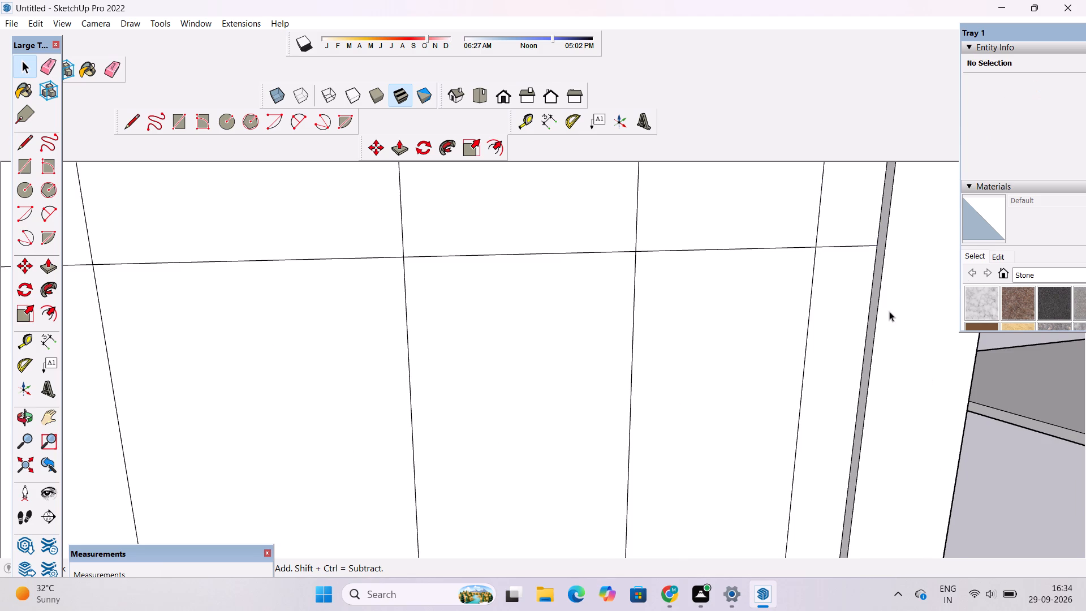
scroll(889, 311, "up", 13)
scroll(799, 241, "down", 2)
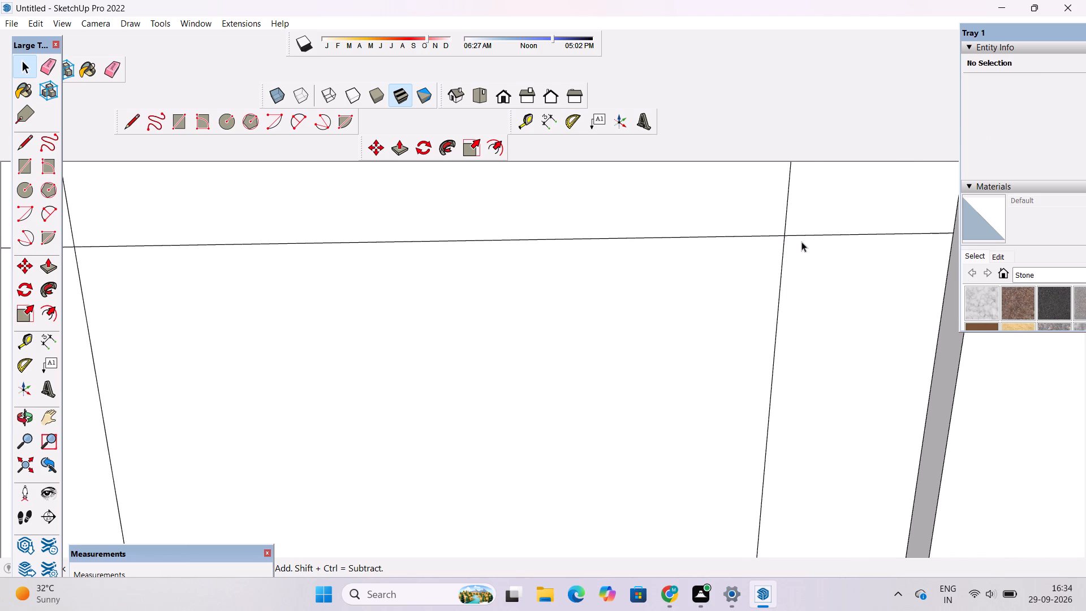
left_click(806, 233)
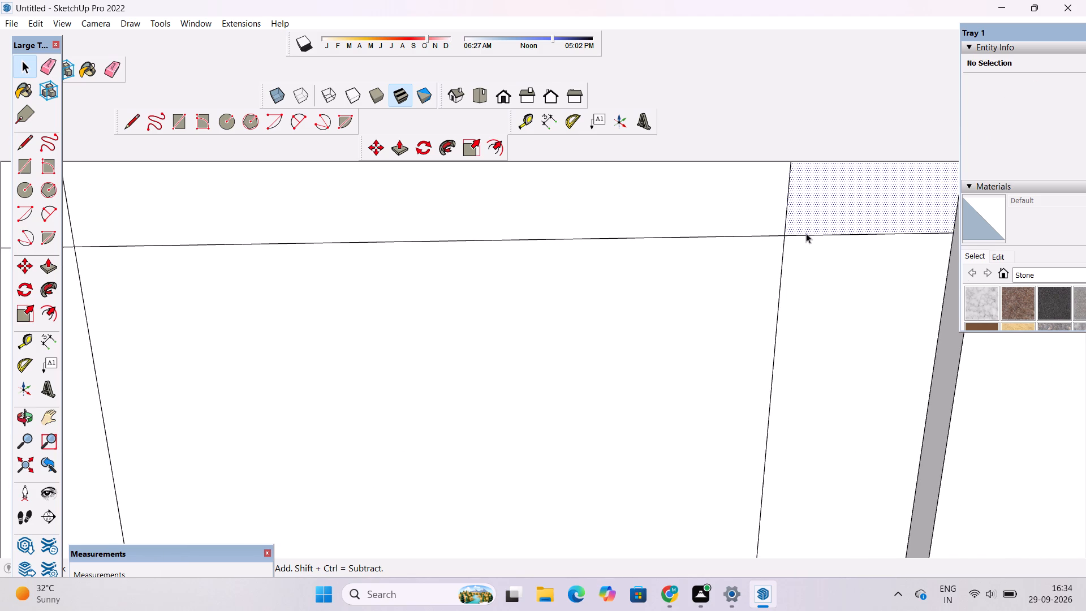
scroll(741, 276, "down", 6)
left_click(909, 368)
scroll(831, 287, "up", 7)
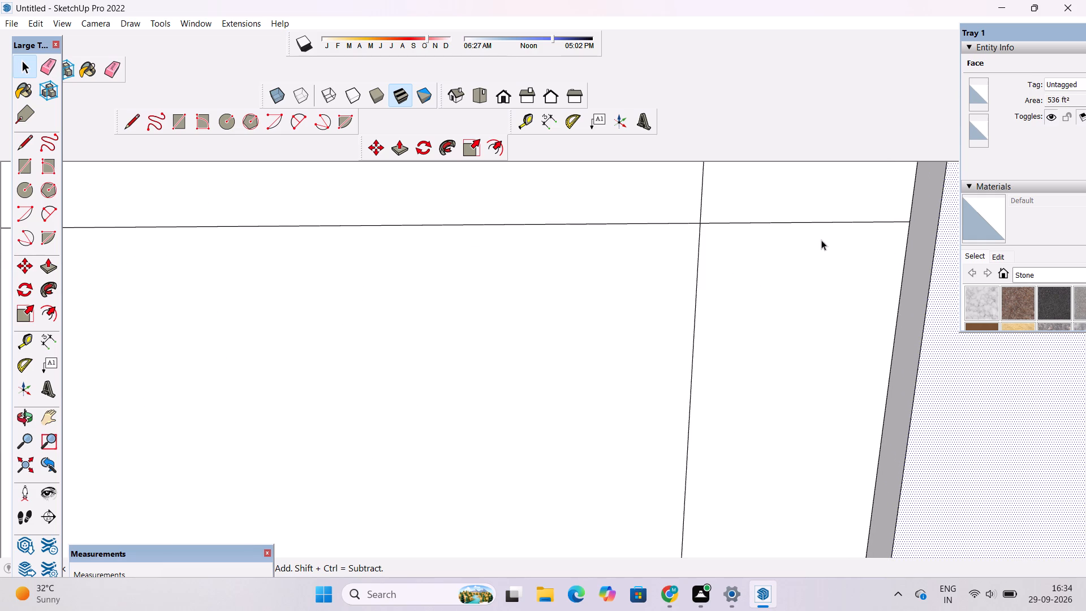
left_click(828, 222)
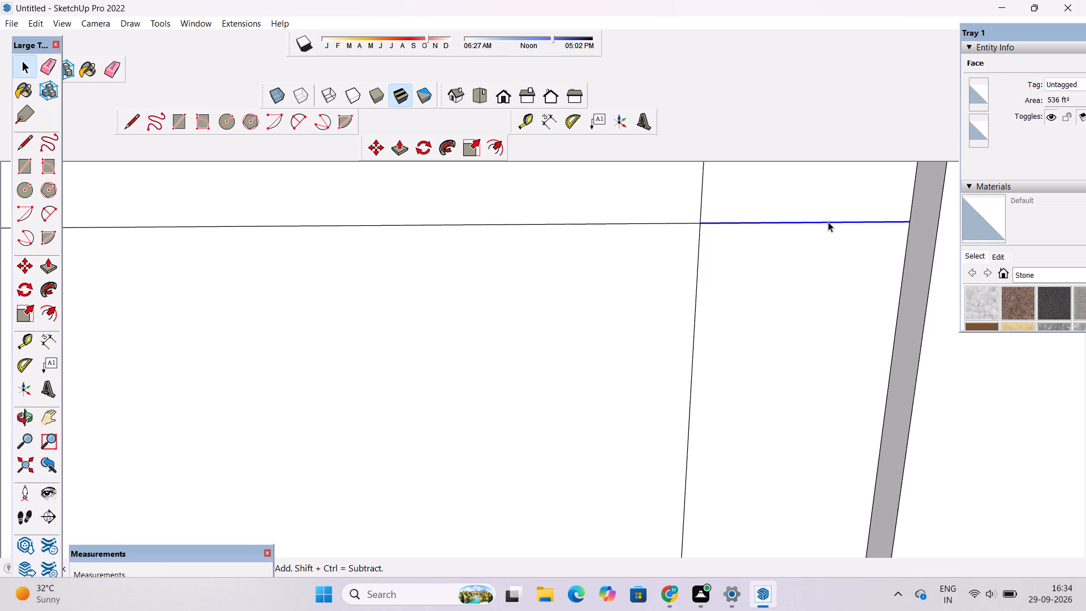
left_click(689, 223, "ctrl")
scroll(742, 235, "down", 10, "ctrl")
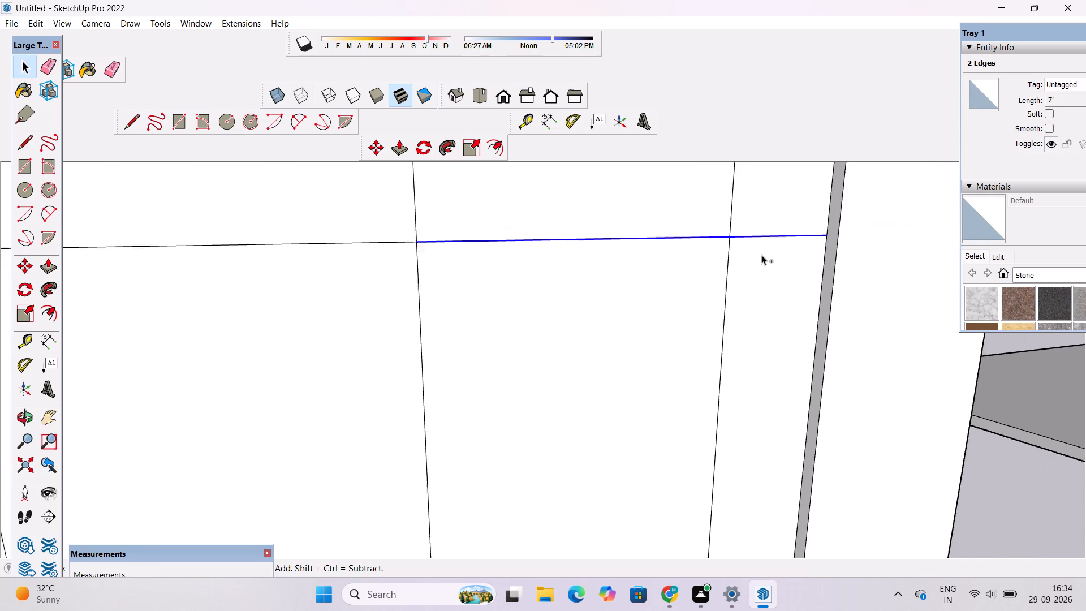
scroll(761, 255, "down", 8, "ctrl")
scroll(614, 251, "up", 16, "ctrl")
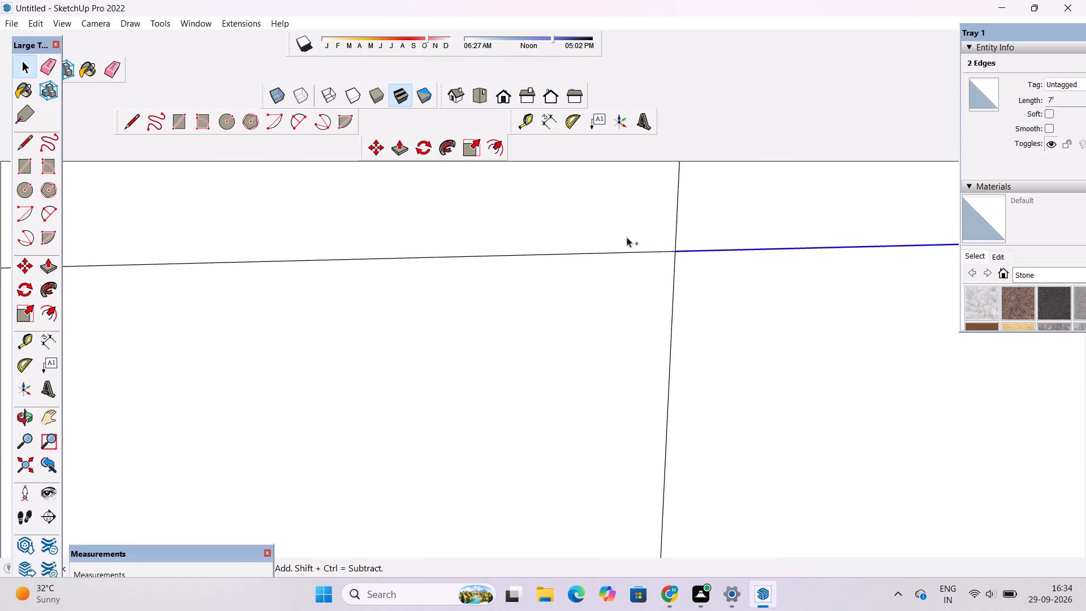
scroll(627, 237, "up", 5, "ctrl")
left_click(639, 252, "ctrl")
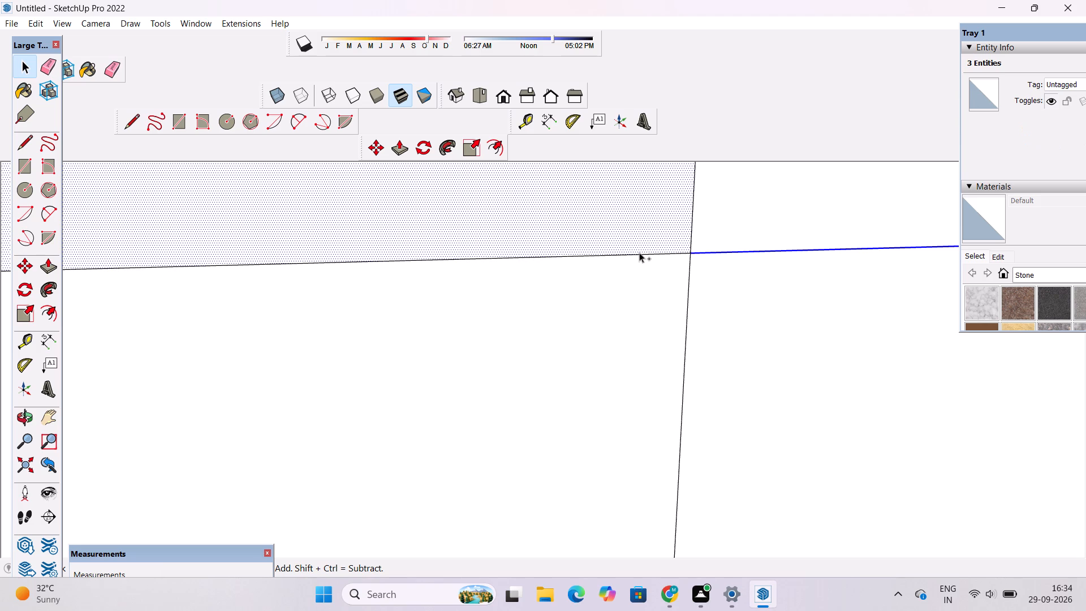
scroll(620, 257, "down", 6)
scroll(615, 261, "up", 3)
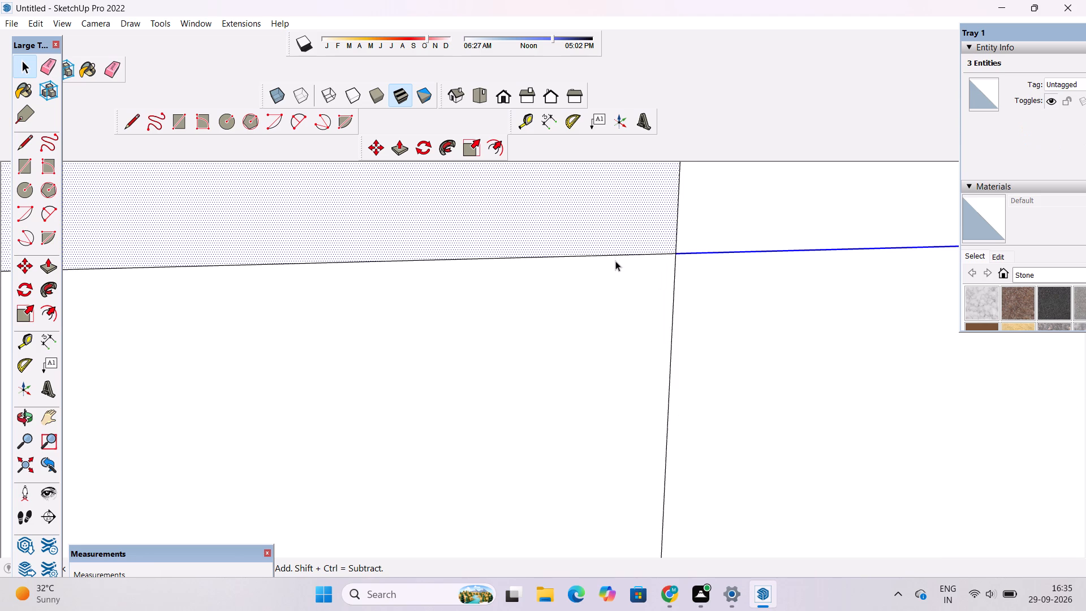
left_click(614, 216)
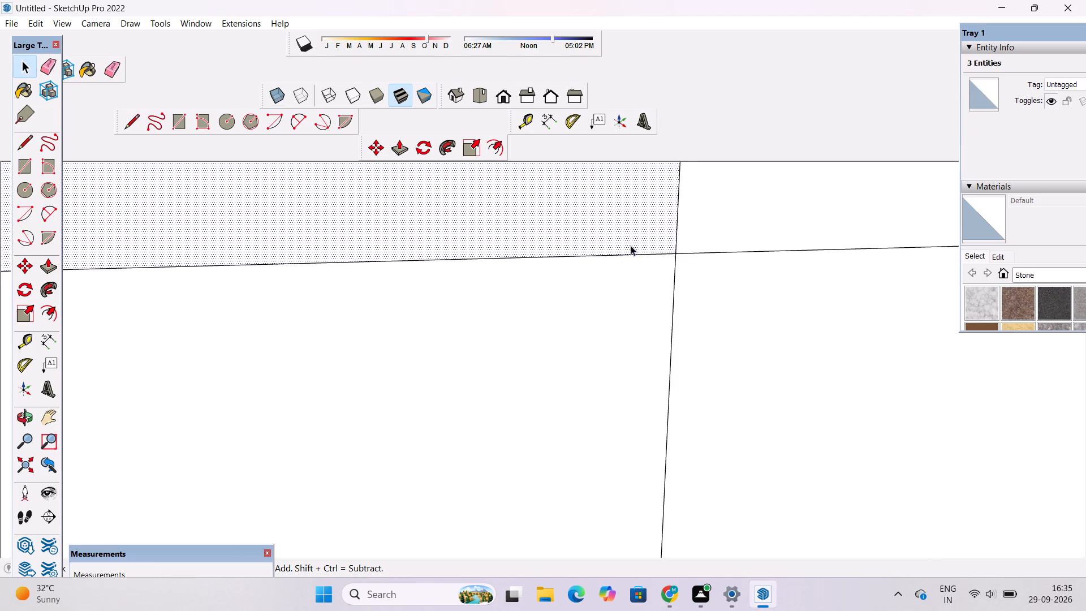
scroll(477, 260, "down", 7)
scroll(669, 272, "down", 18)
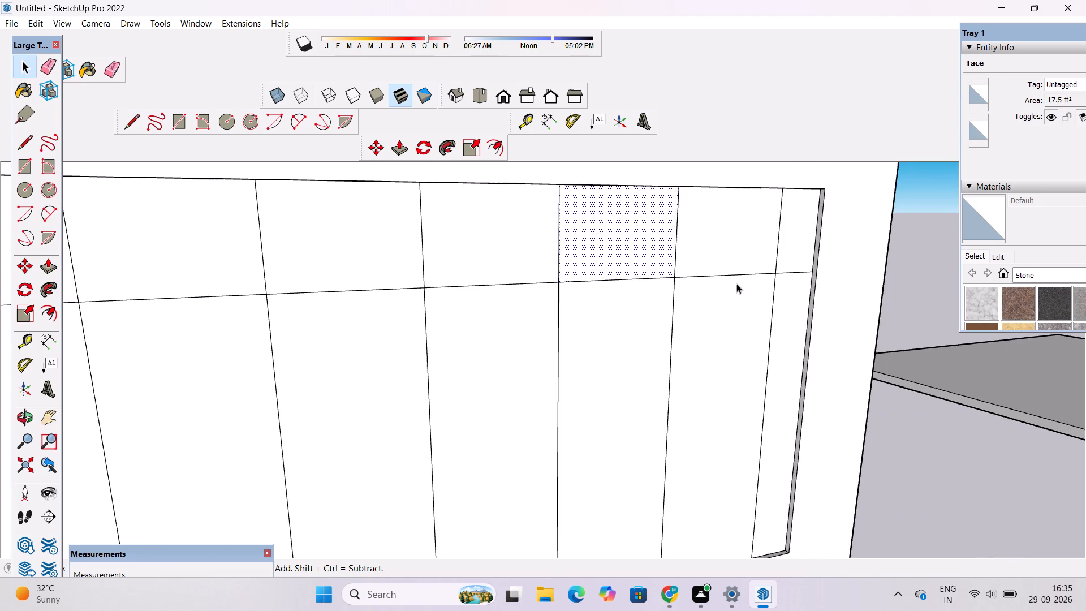
Place a horizontal guide 3.5' below the recessed panel's horizontal line with the Tape Measure.
scroll(736, 283, "down", 7)
key("o")
left_click_drag(675, 305, 668, 307)
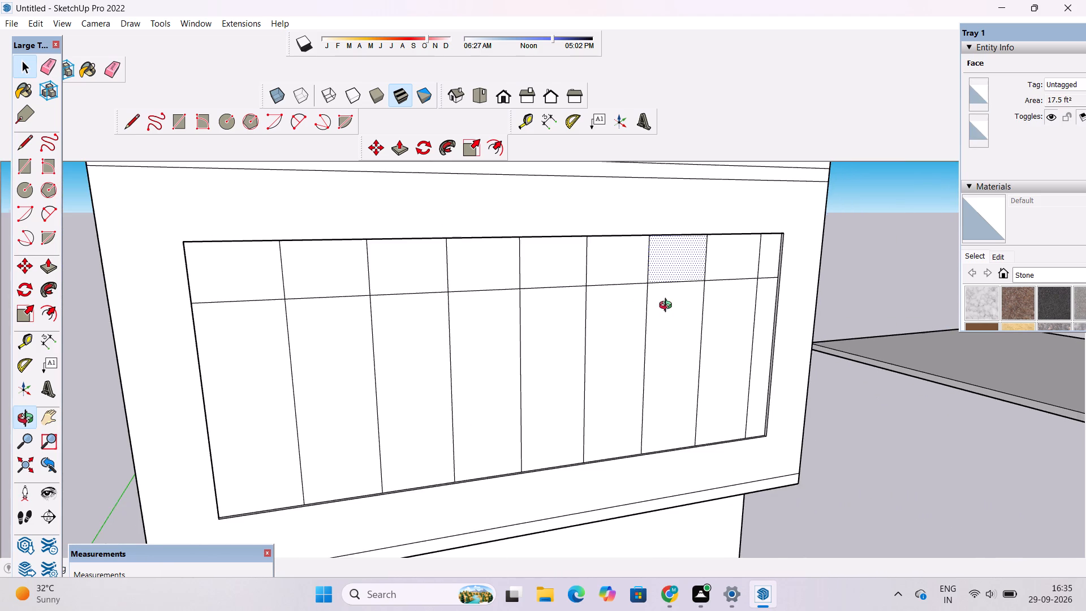
left_click_drag(668, 307, 592, 270)
left_click_drag(529, 279, 587, 280, "shift")
scroll(550, 304, "up", 1)
left_click_drag(550, 312, 557, 327)
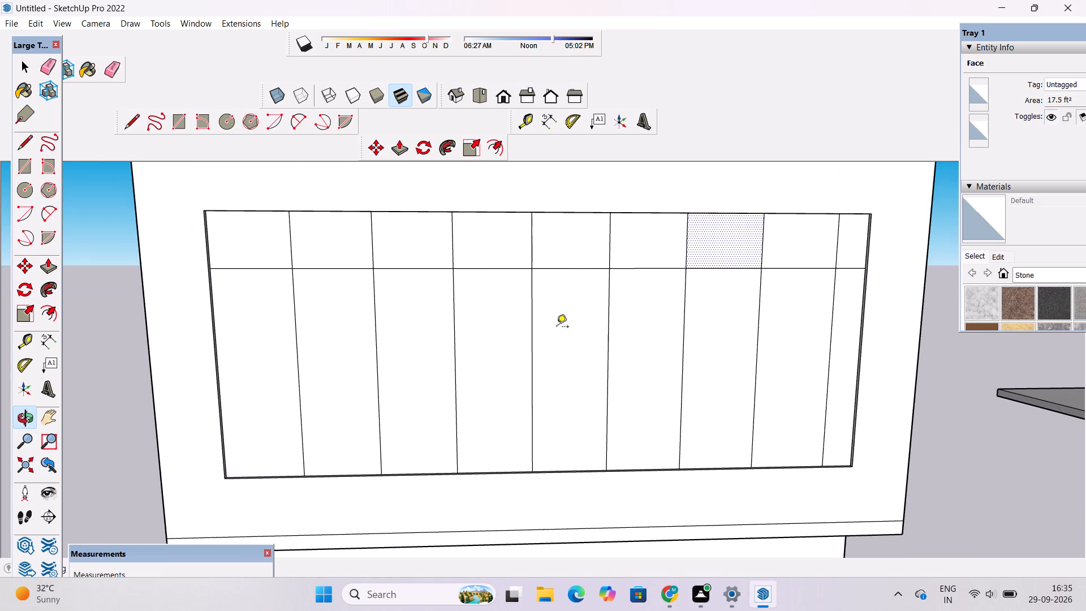
key("t")
left_click(571, 268)
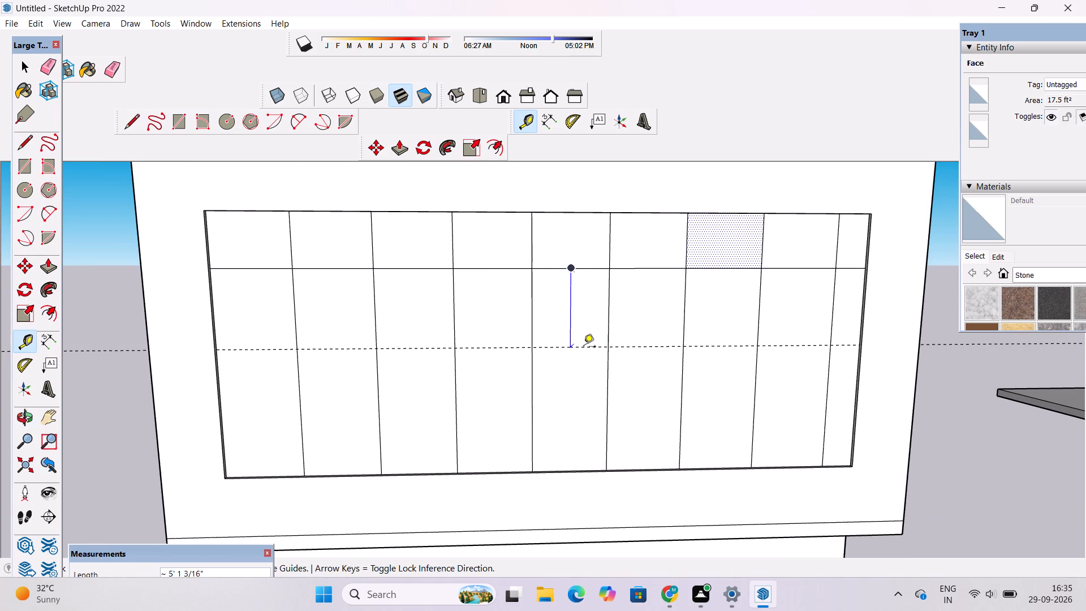
type("3.5'")
key("Return")
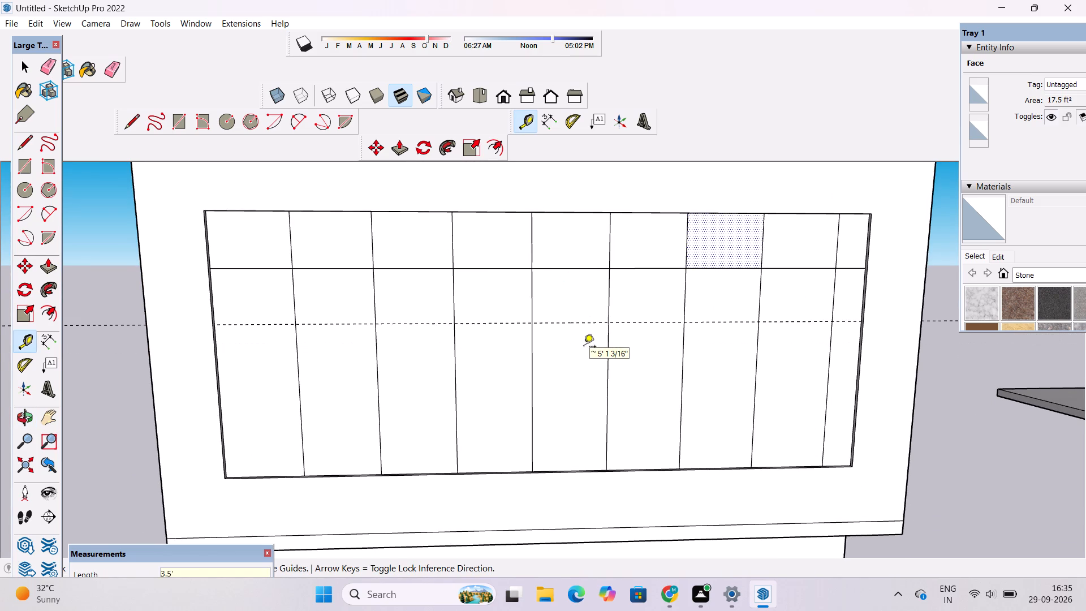
Place two more horizontal guides with the Tape Measure, each 3.5' below the previous guide in the recessed panel.
left_click(557, 324)
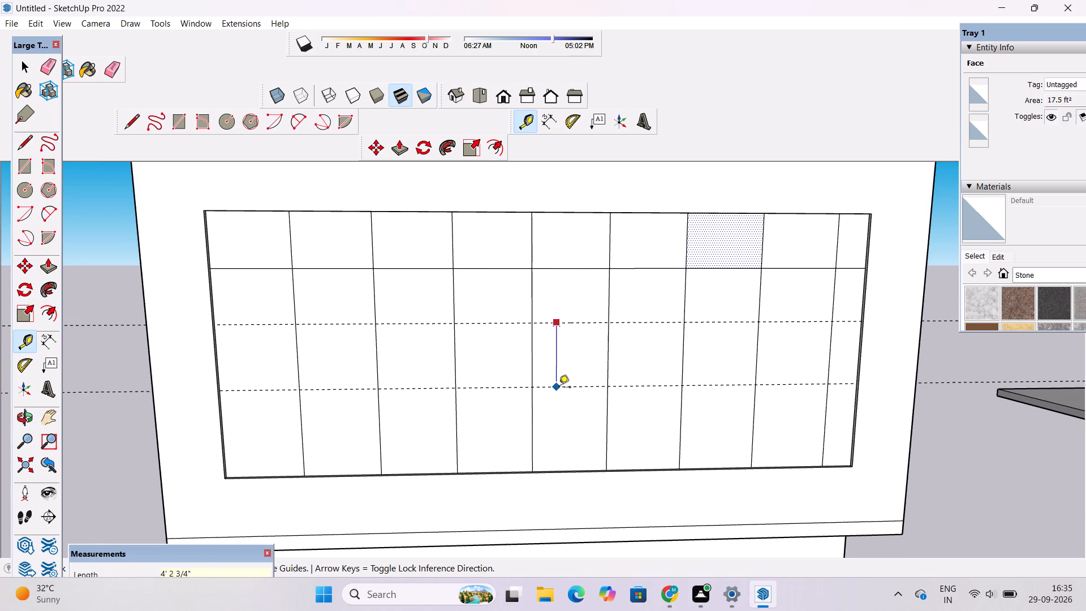
type("3.5'")
key("Return")
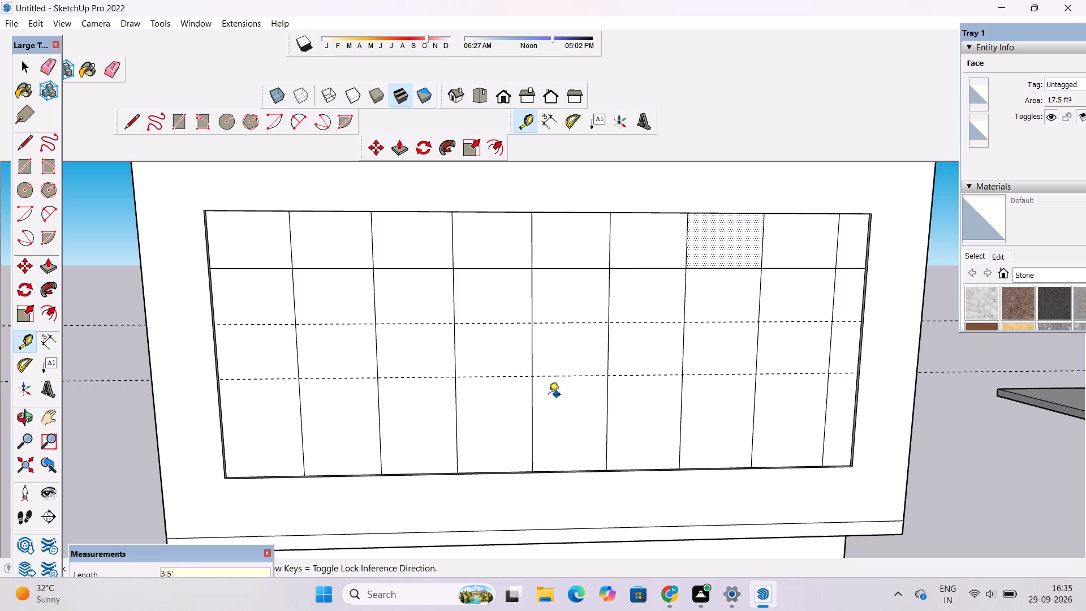
left_click(568, 376)
key("space")
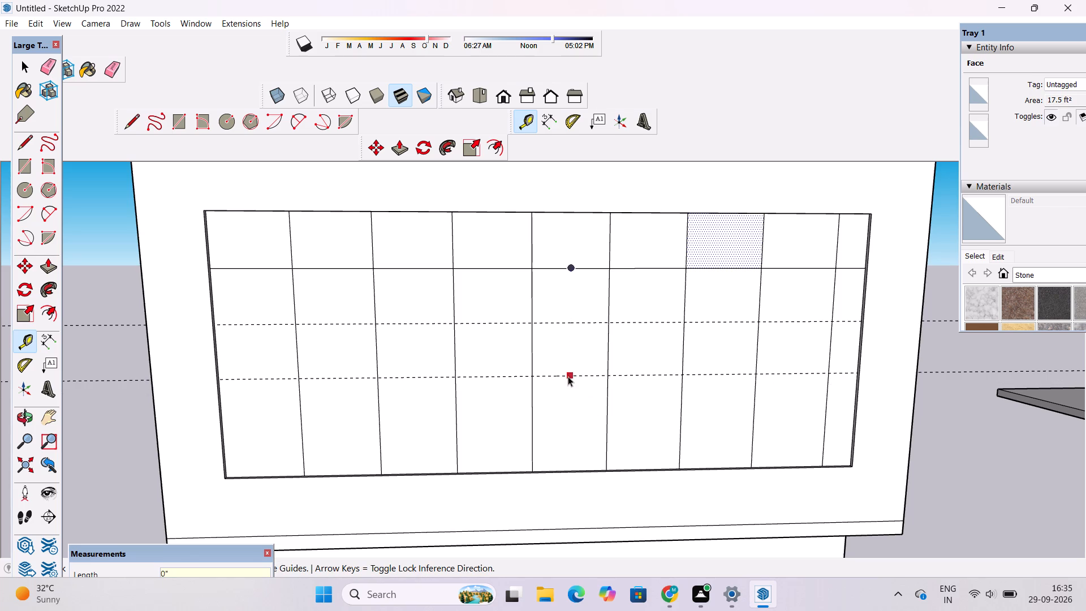
key("t")
left_click(505, 378)
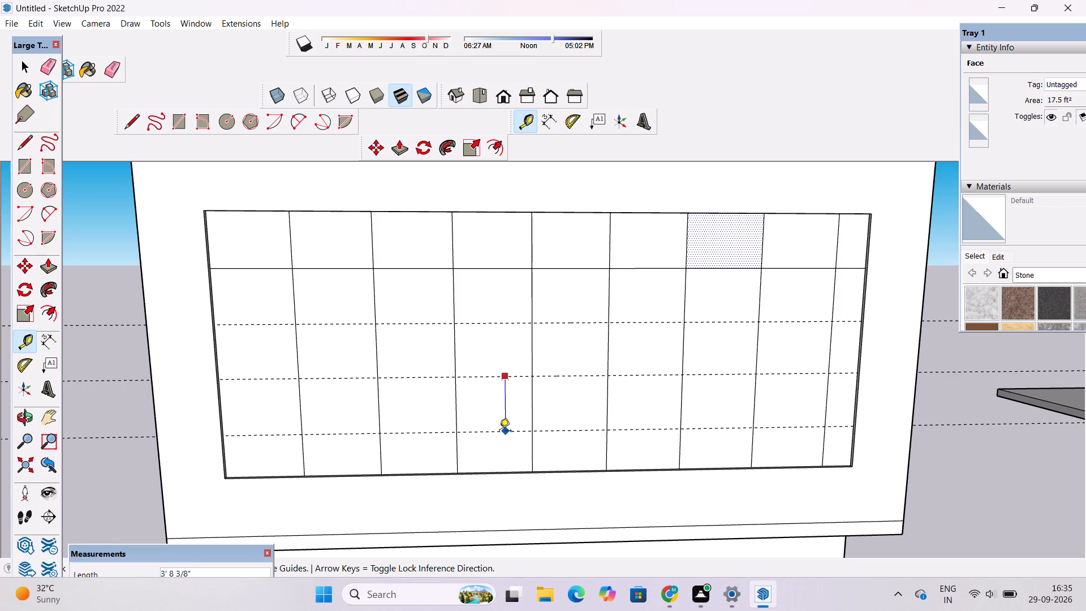
type("3.5'")
key("Return")
Draw a 42' line along the upper horizontal guide, spanning the recessed panel from edge to edge.
key("o")
scroll(610, 475, "down", 6)
left_click_drag(483, 384, 579, 398)
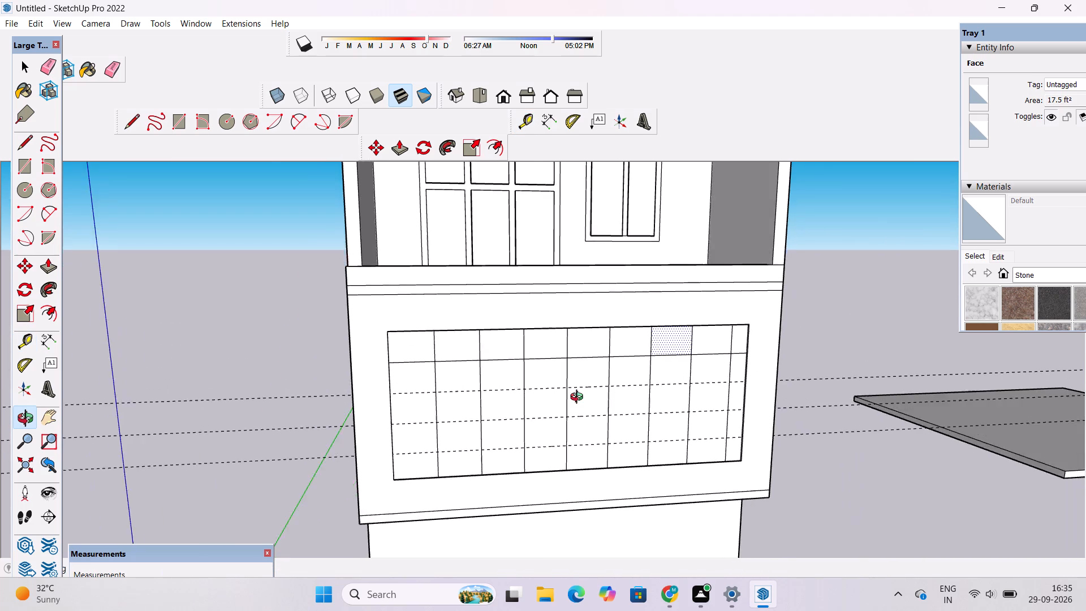
left_click_drag(579, 398, 654, 419)
scroll(676, 445, "up", 4)
left_click_drag(670, 438, 637, 414)
scroll(752, 341, "up", 4)
left_click_drag(747, 326, 718, 343, "shift")
scroll(718, 343, "up", 4)
key("l")
scroll(718, 330, "up", 7)
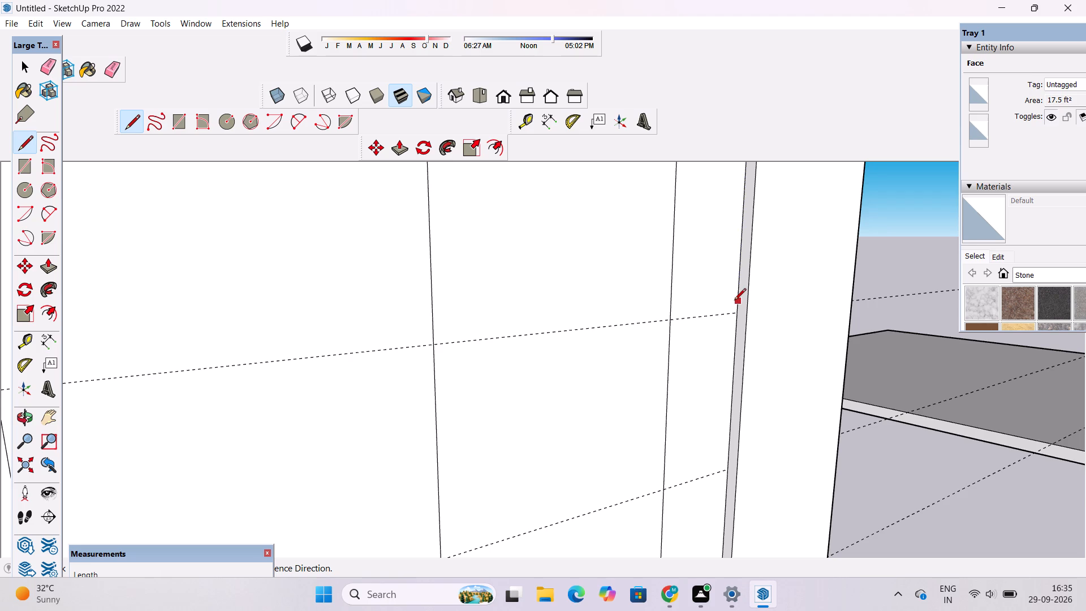
scroll(734, 302, "up", 8)
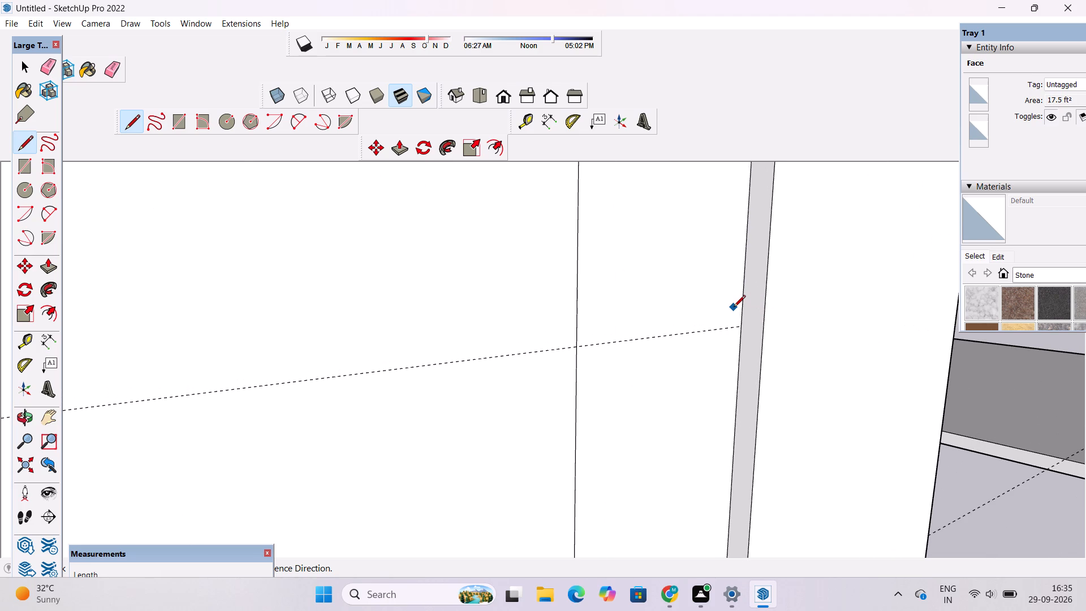
scroll(642, 190, "down", 6)
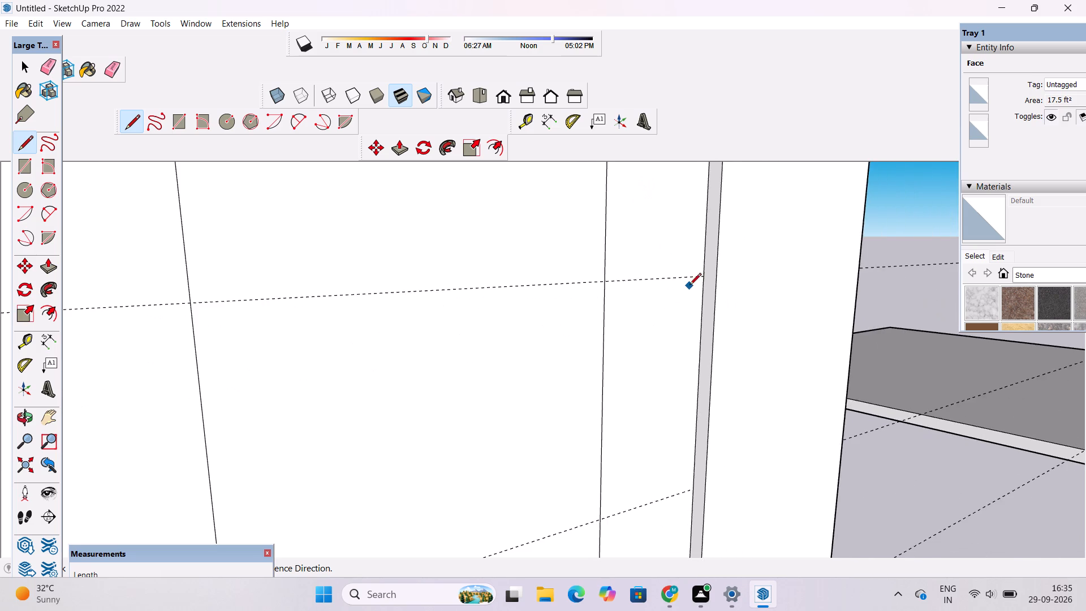
scroll(690, 286, "up", 3)
left_click(707, 275)
scroll(657, 275, "down", 4)
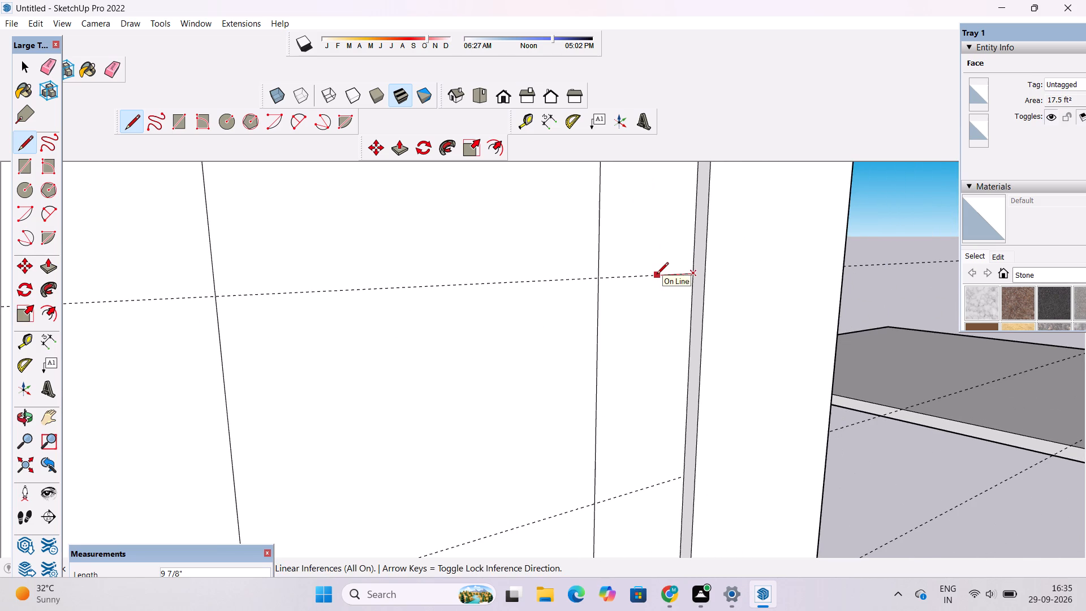
scroll(410, 287, "down", 6)
key("o")
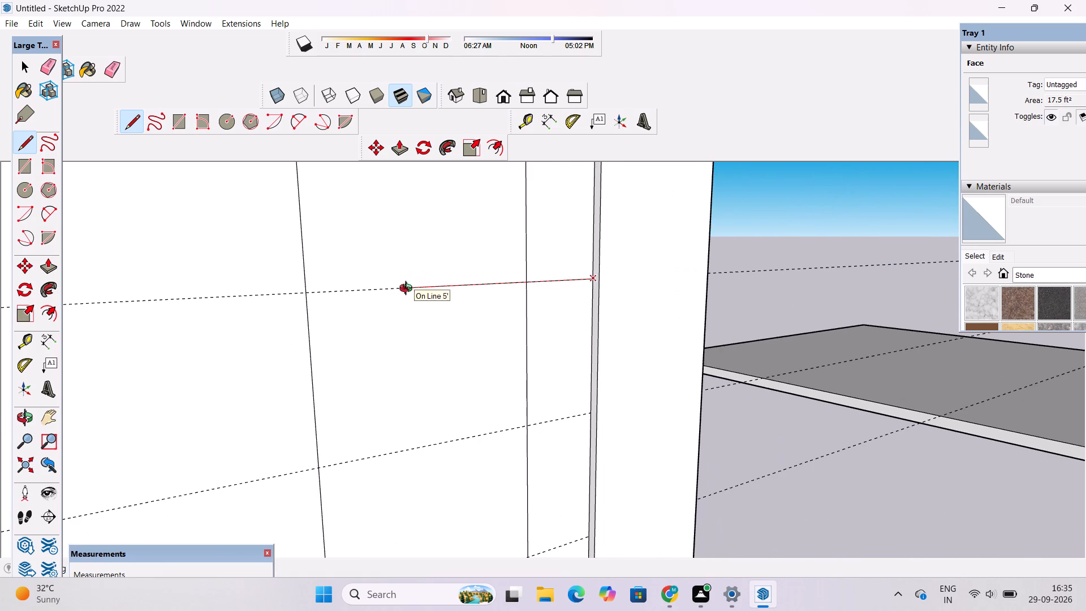
left_click_drag(408, 292, 285, 283)
left_click_drag(282, 283, 383, 316, "shift")
left_click_drag(387, 321, 343, 315)
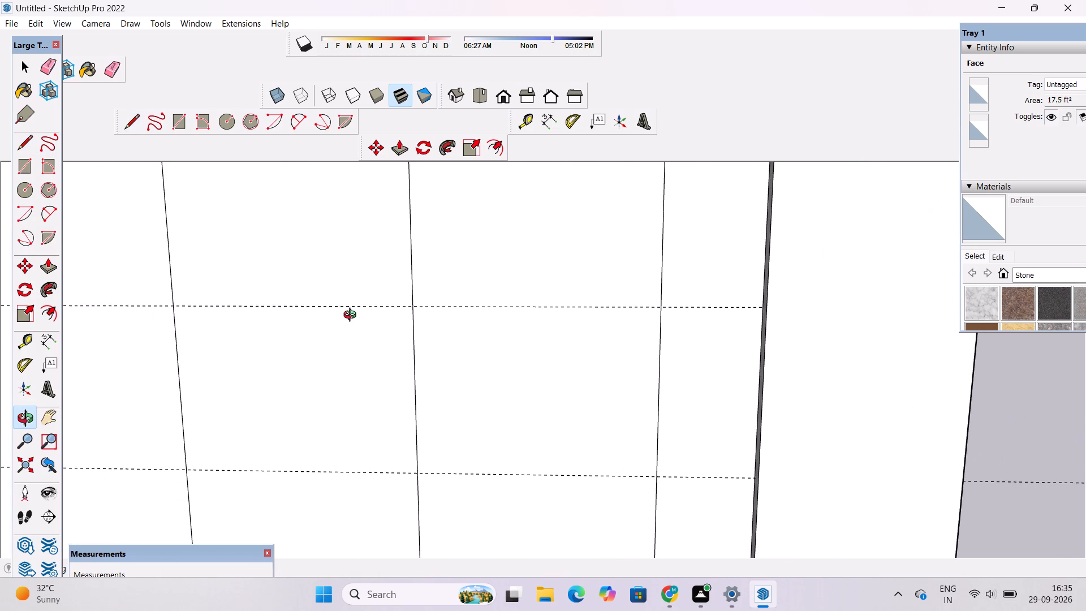
scroll(354, 318, "down", 5)
left_click_drag(325, 301, 466, 328)
left_click_drag(467, 329, 331, 325, "shift")
scroll(325, 318, "down", 6)
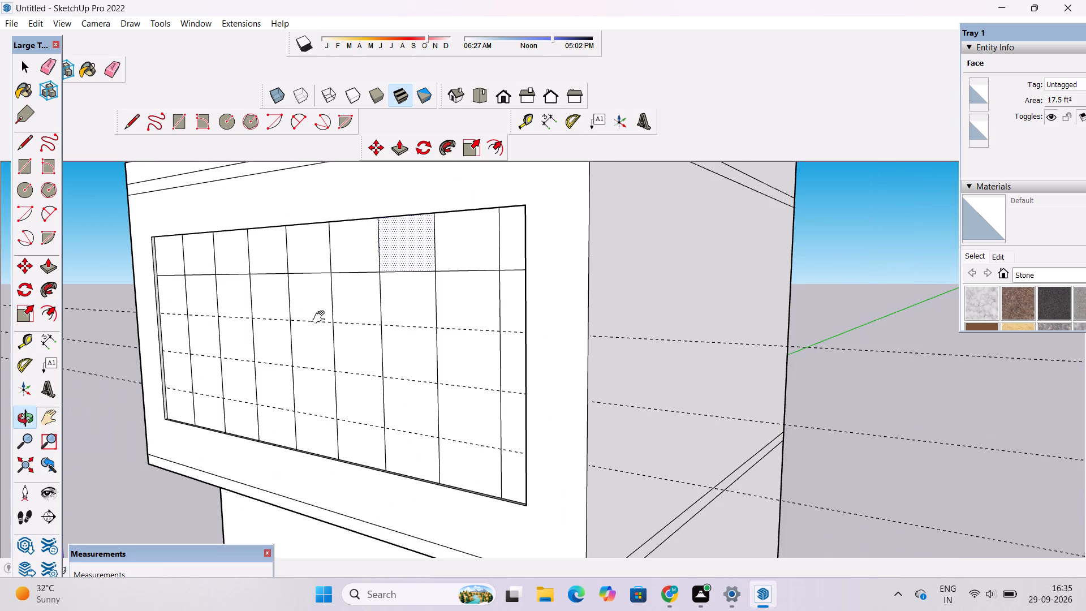
left_click_drag(331, 317, 446, 377, "shift")
scroll(314, 354, "up", 2)
key("l")
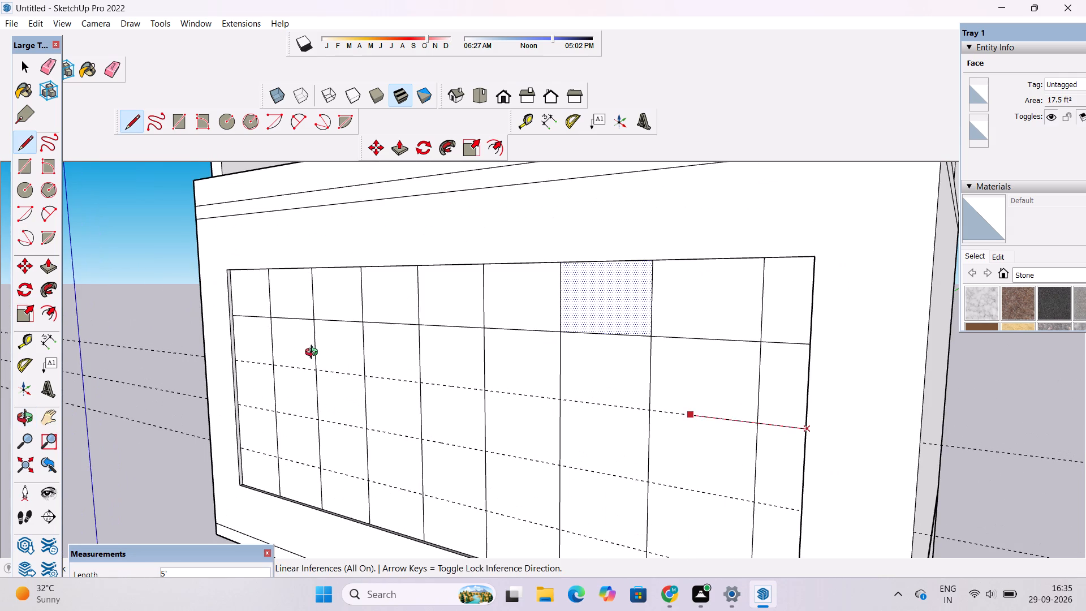
scroll(314, 354, "up", 1)
scroll(296, 351, "down", 3)
scroll(261, 360, "up", 4)
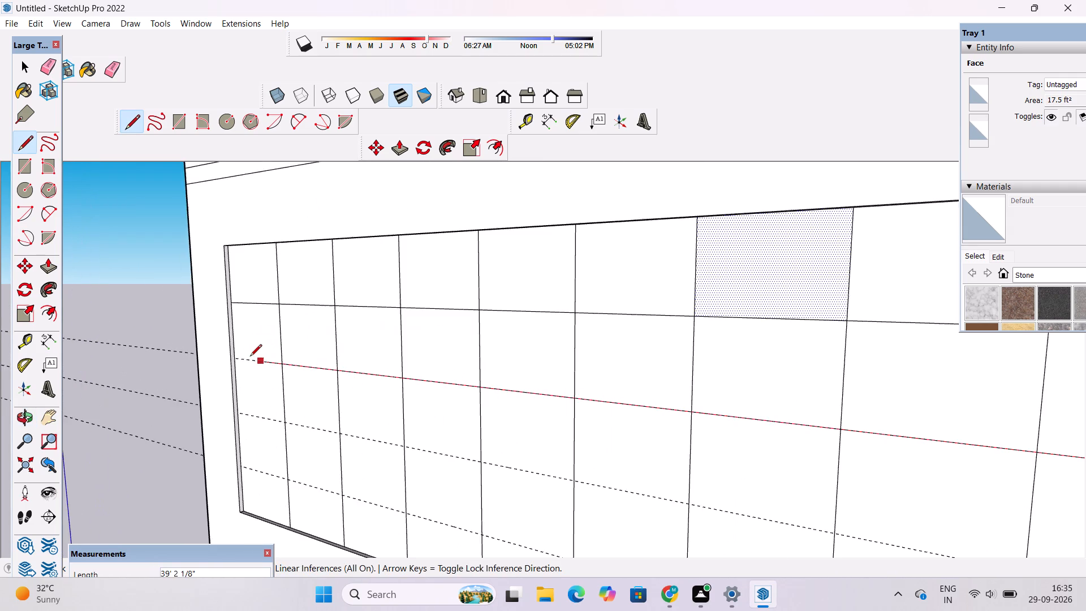
scroll(250, 357, "up", 8)
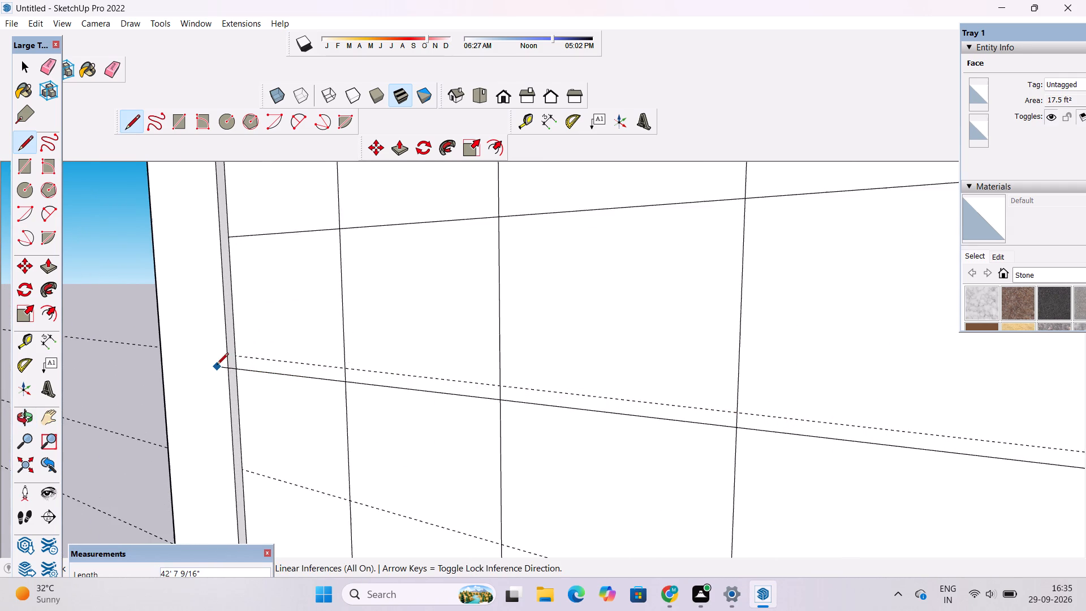
scroll(217, 365, "up", 5)
left_click(247, 352)
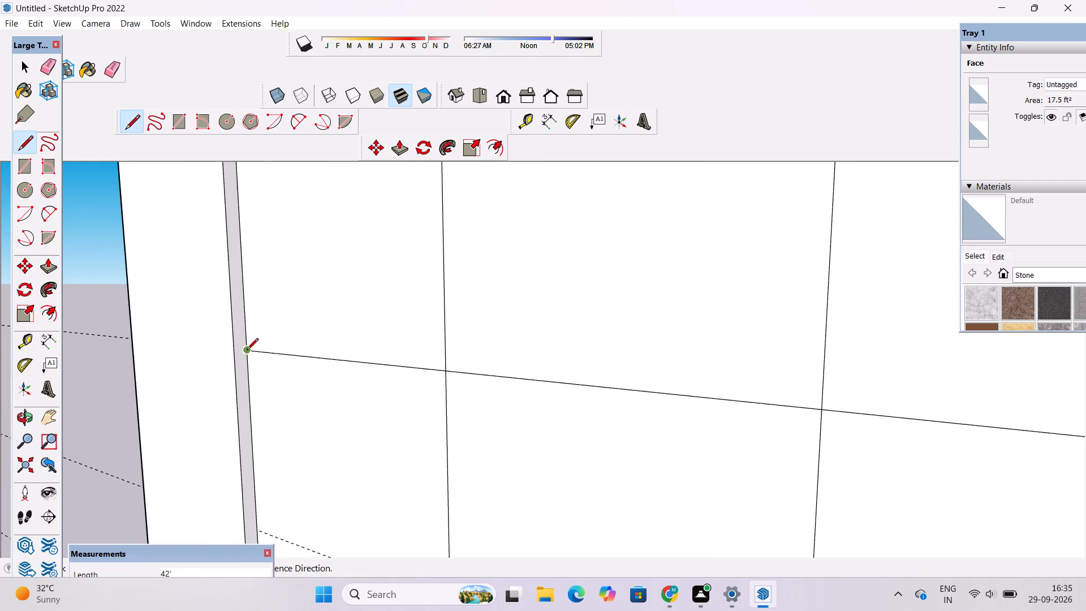
Draw a 42' line along the middle horizontal guide, spanning the full width of the recessed panel.
scroll(243, 296, "down", 17)
scroll(251, 389, "up", 13)
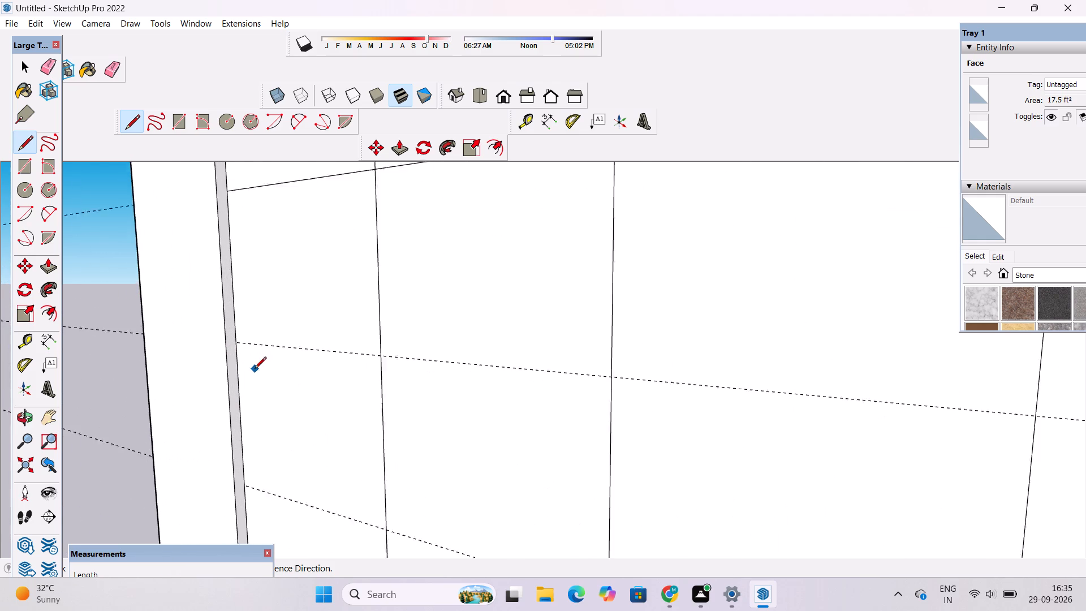
scroll(255, 369, "up", 1)
left_click(232, 341)
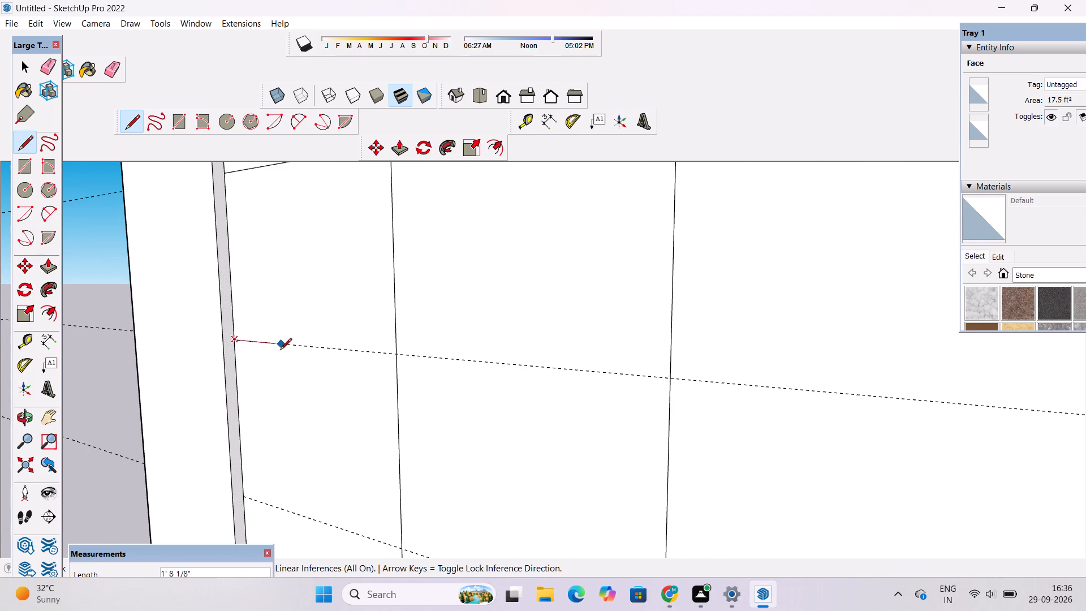
scroll(280, 351, "down", 16)
key("o")
left_click_drag(286, 354, 367, 368)
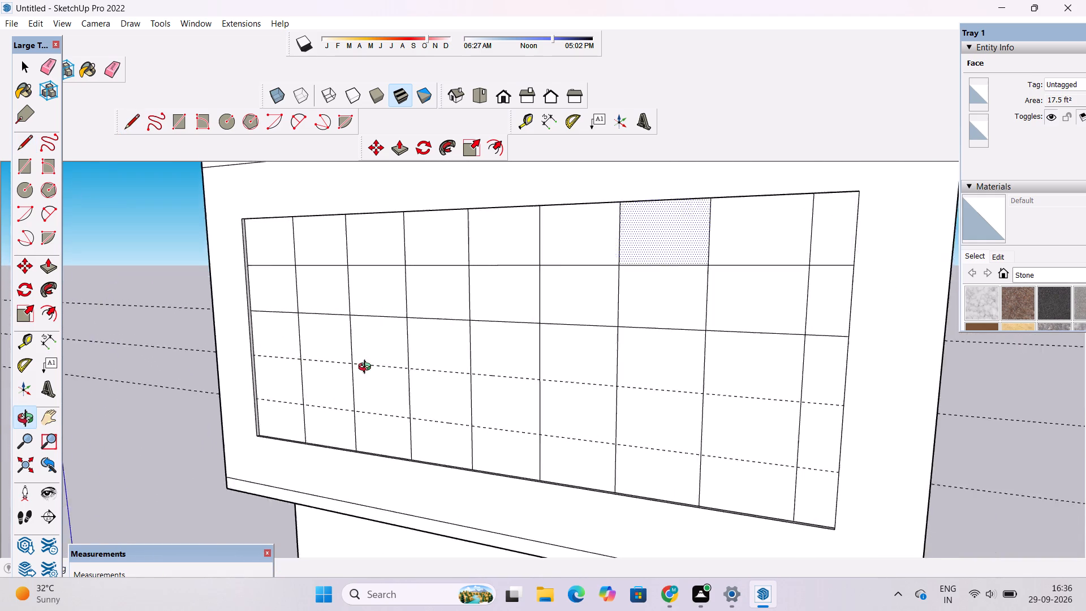
left_click_drag(367, 368, 574, 366)
key("l")
scroll(611, 369, "up", 5)
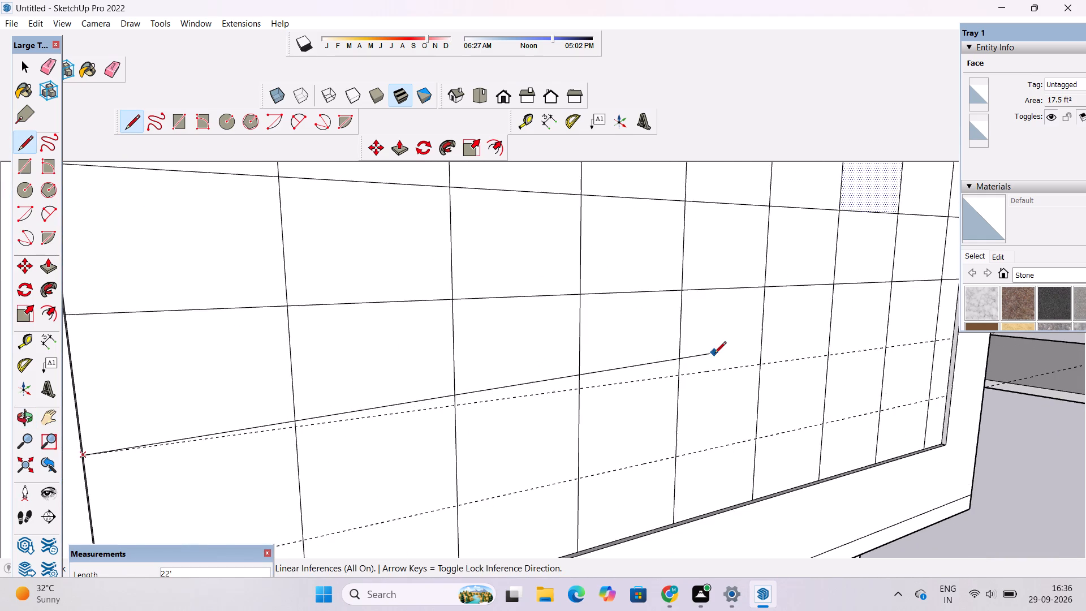
scroll(448, 367, "down", 11)
scroll(696, 367, "up", 14)
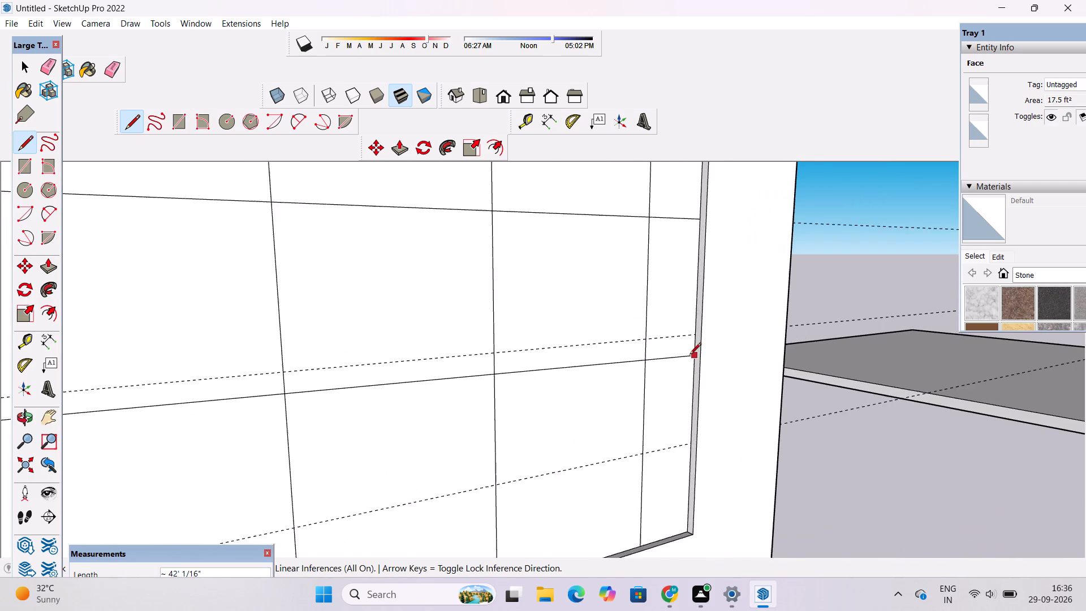
left_click(696, 335)
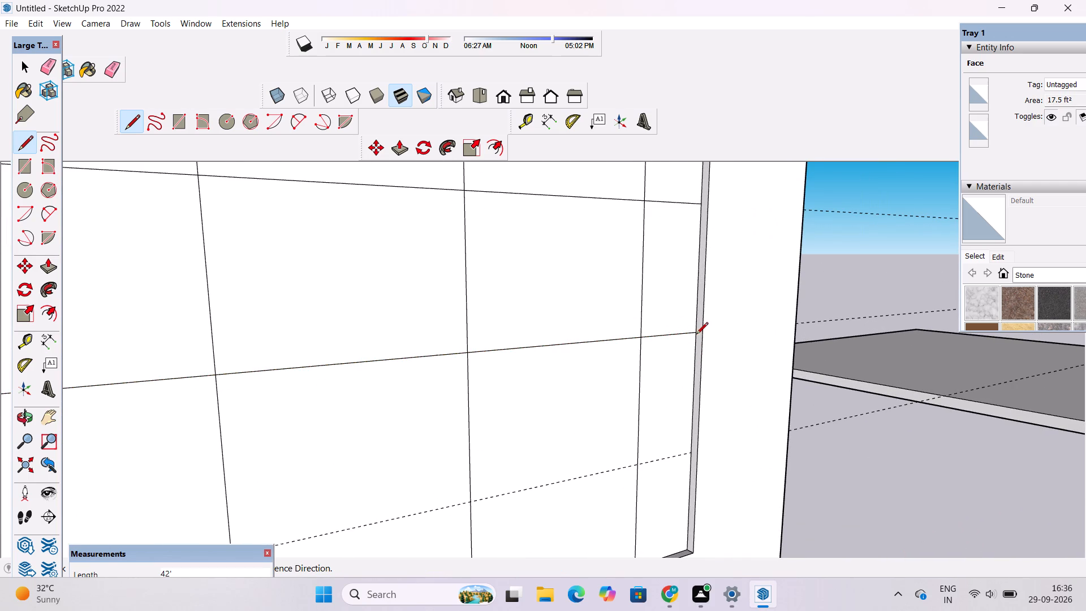
Draw a 42' line along the lowest horizontal guide, completing the row divisions across the recessed panel.
scroll(630, 314, "down", 7)
scroll(666, 427, "up", 10)
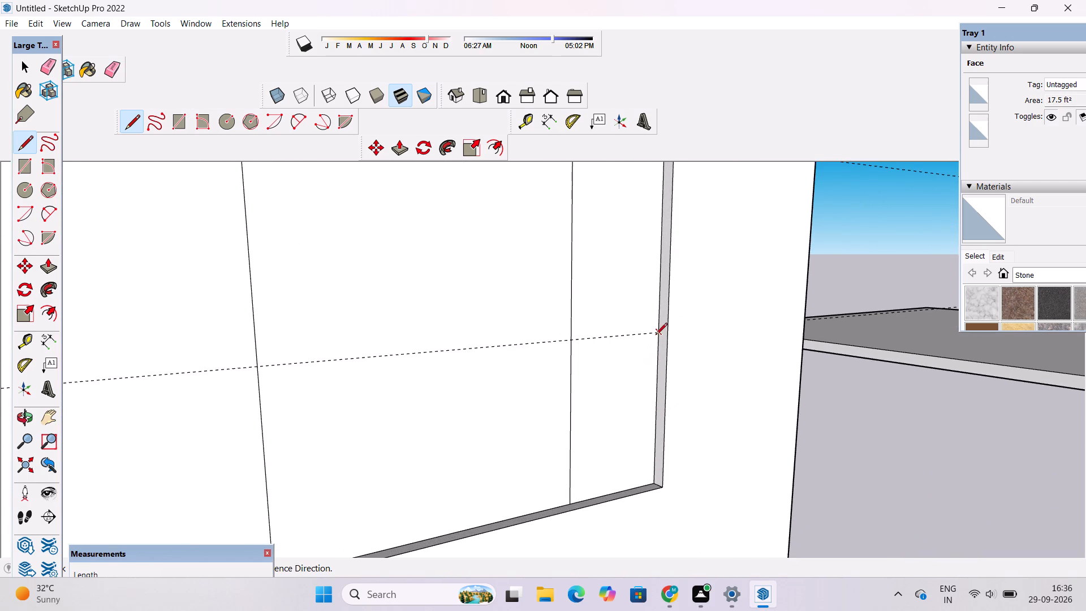
left_click(657, 333)
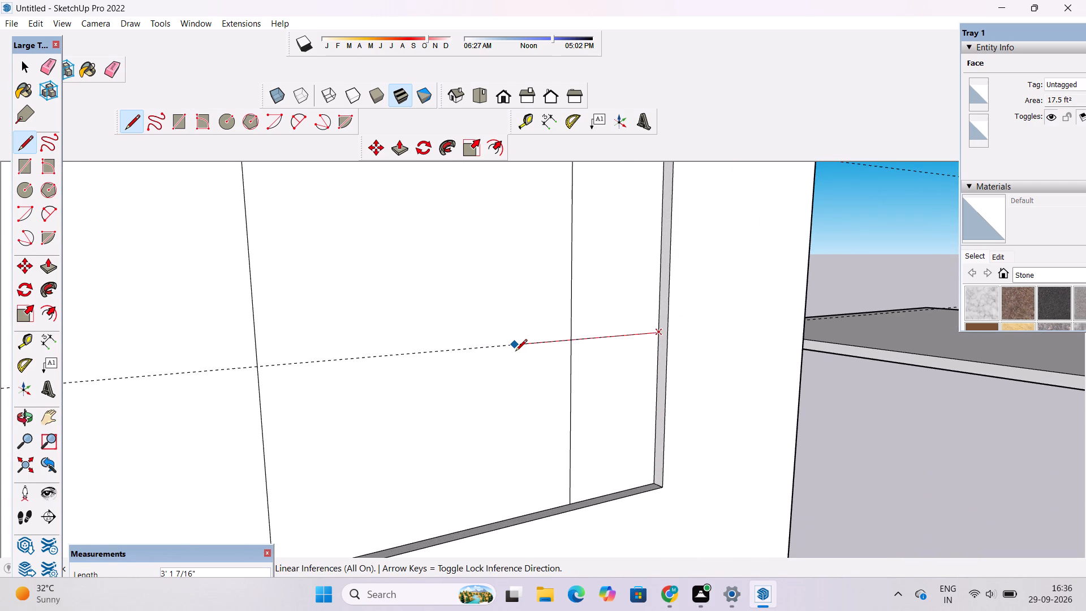
key("o")
scroll(515, 352, "down", 6)
left_click_drag(605, 369, 381, 367)
left_click_drag(380, 366, 478, 380, "shift")
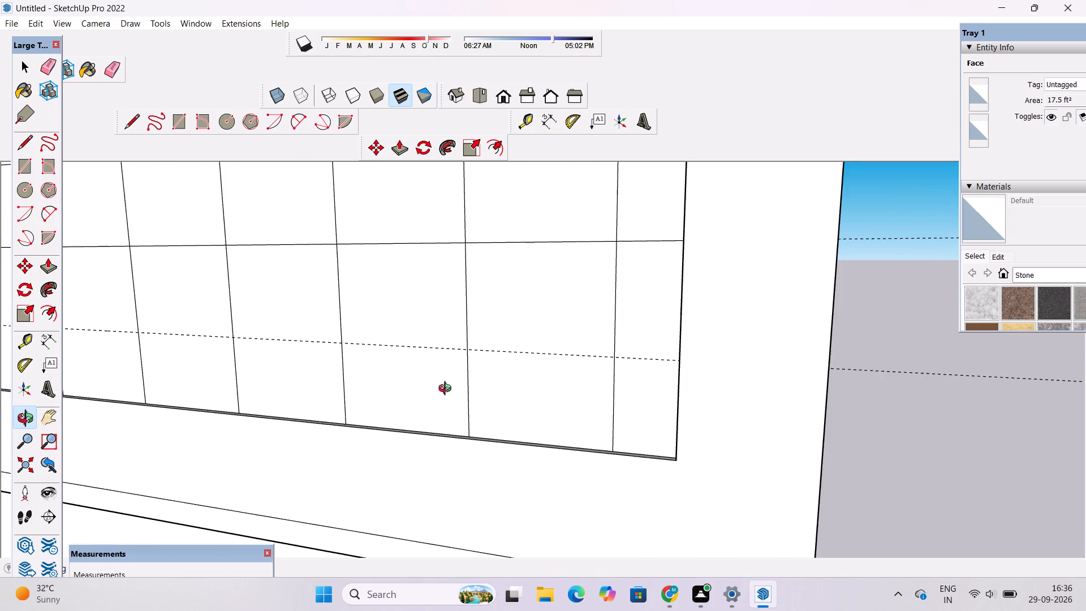
left_click_drag(428, 390, 351, 386)
scroll(307, 374, "down", 5)
left_click_drag(243, 344, 336, 393, "shift")
scroll(335, 397, "up", 2)
key("l")
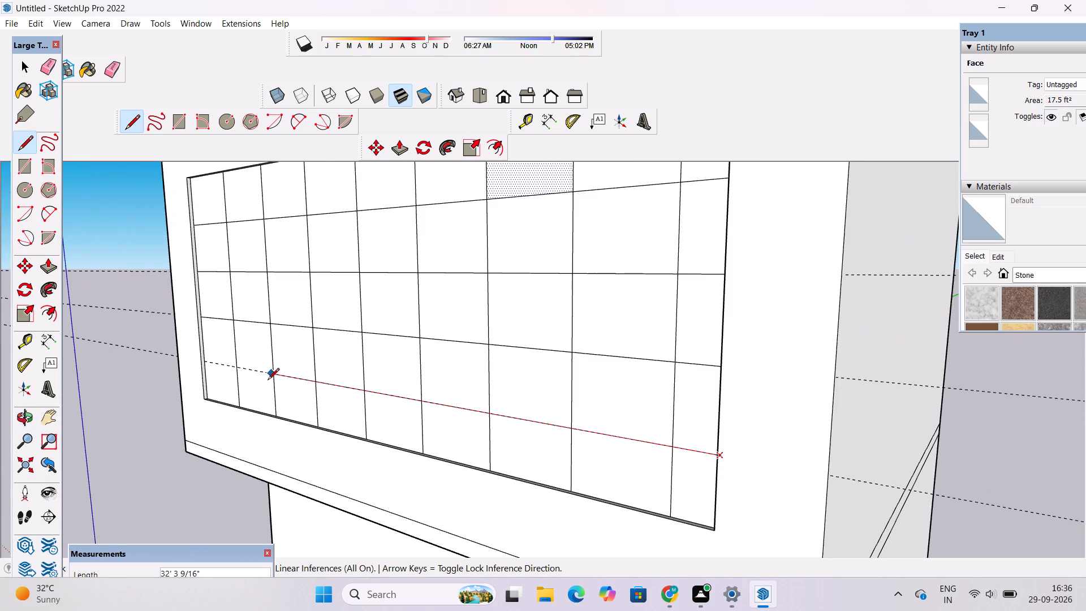
scroll(206, 367, "up", 9)
left_click(205, 355)
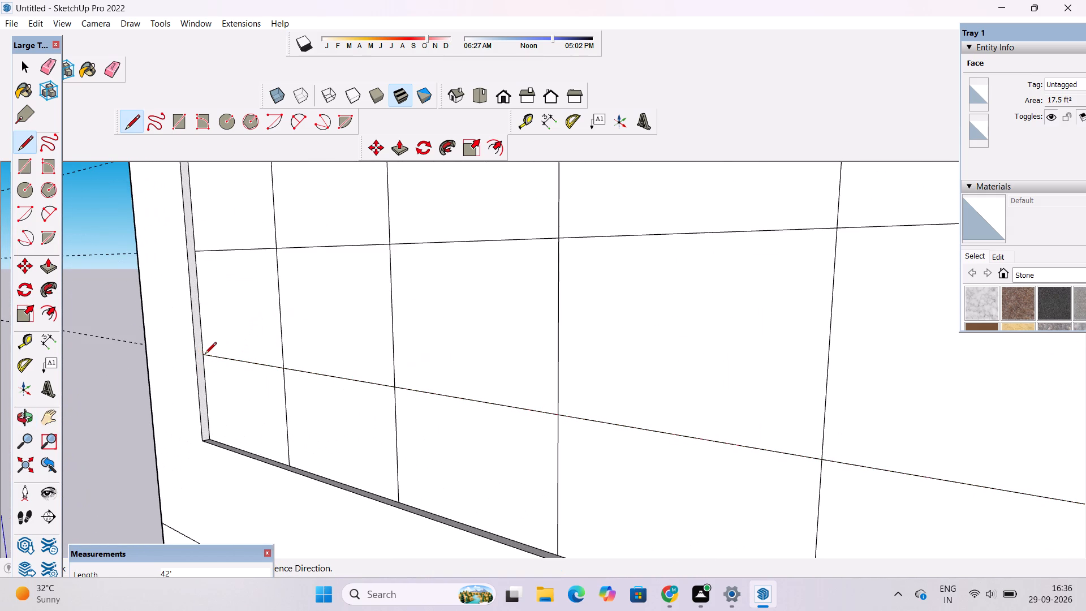
key("space")
Erase the three horizontal guides that extend beyond the building.
key("e")
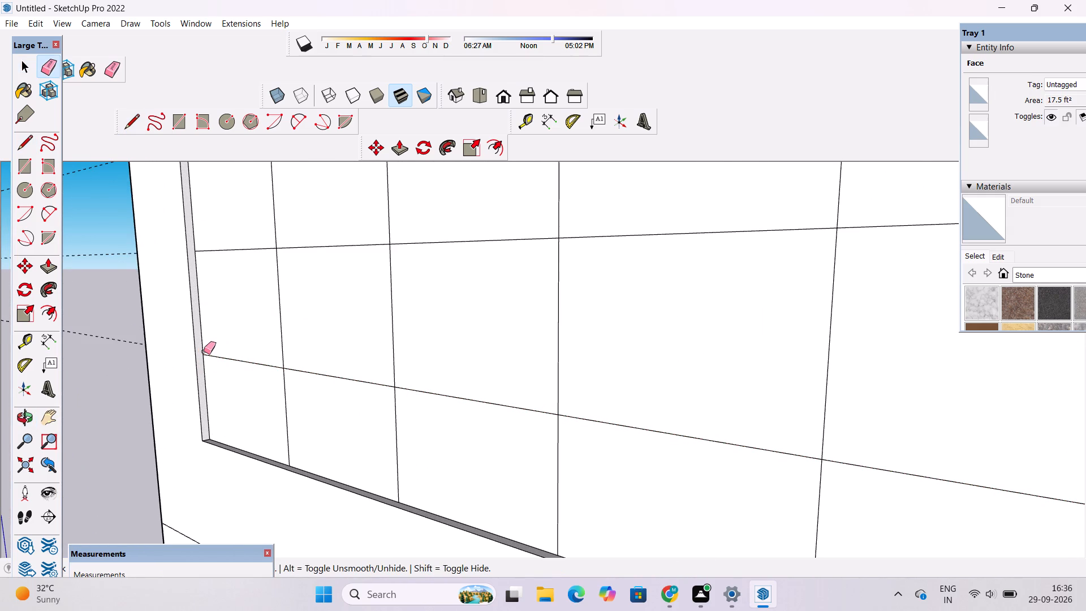
scroll(204, 351, "down", 3)
scroll(197, 351, "down", 18)
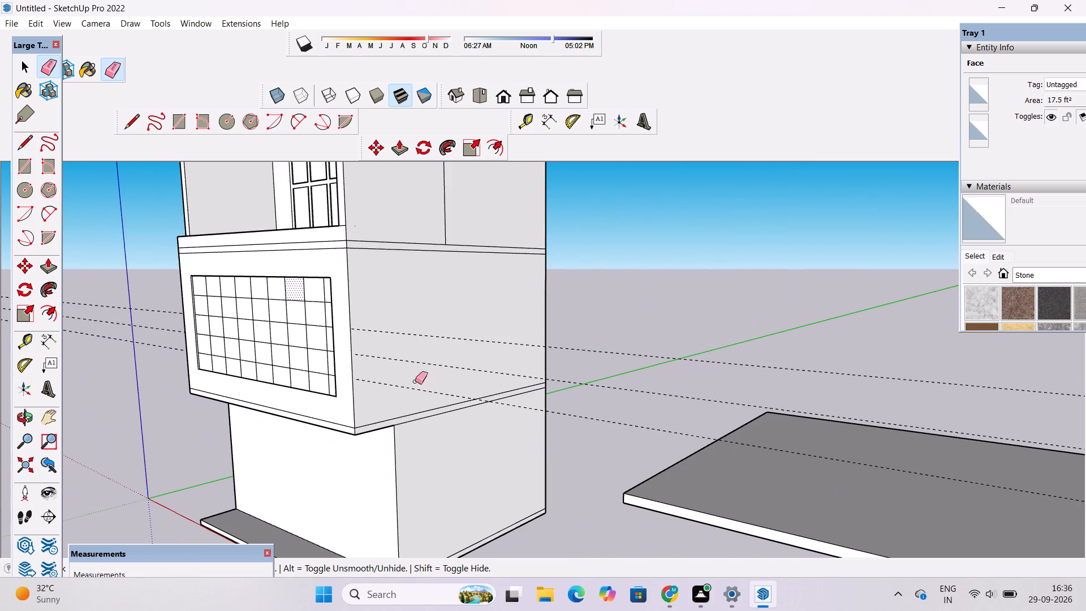
left_click_drag(618, 338, 580, 416)
left_click_drag(606, 346, 606, 361)
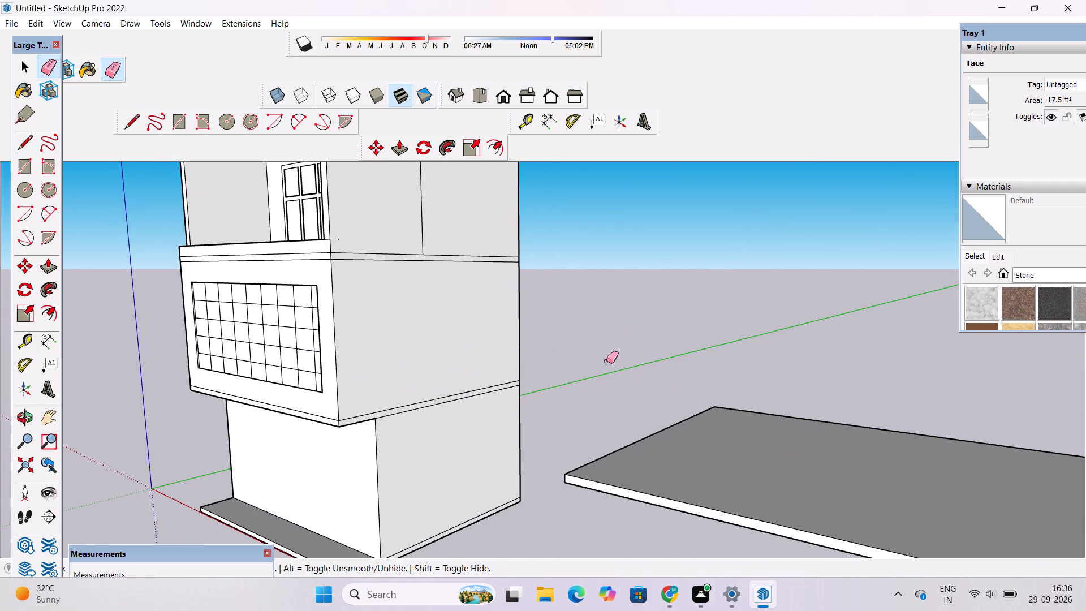
Examine the gridded recessed panel and the storeys above it from several angles and distances.
key("o")
left_click_drag(279, 355, 453, 442, "shift")
scroll(430, 427, "up", 4)
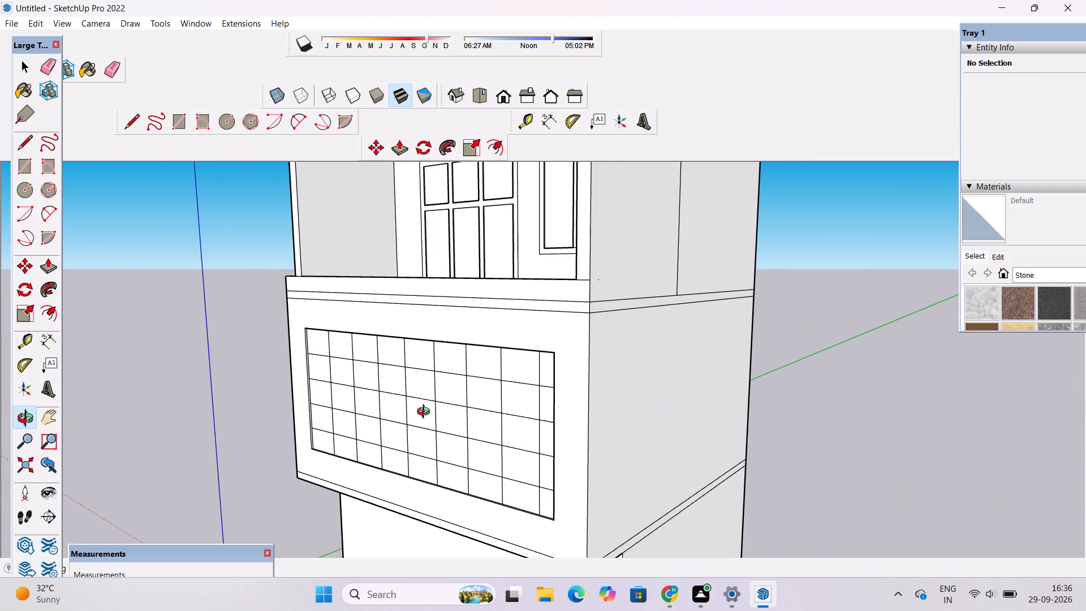
scroll(426, 410, "up", 1)
scroll(426, 410, "down", 8)
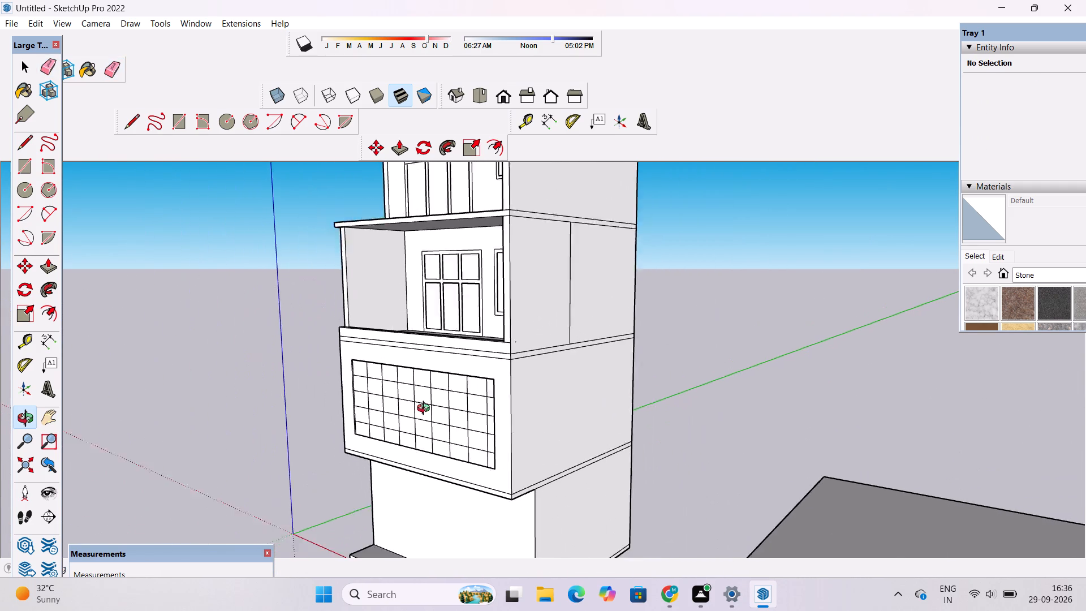
scroll(426, 410, "down", 1)
scroll(426, 410, "up", 4)
scroll(426, 410, "down", 3)
scroll(426, 410, "up", 3)
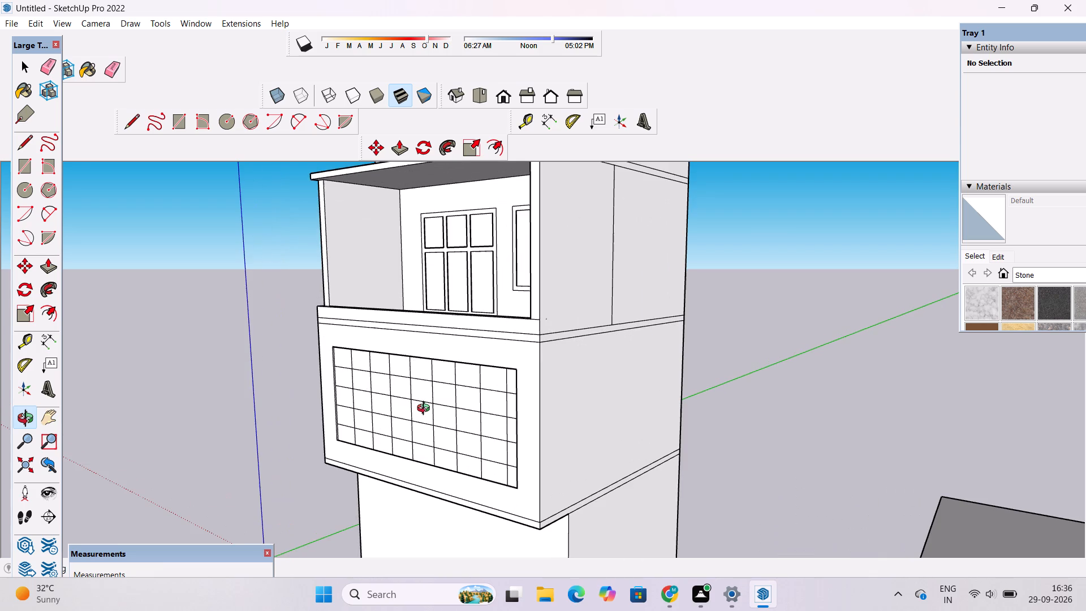
scroll(426, 410, "down", 4)
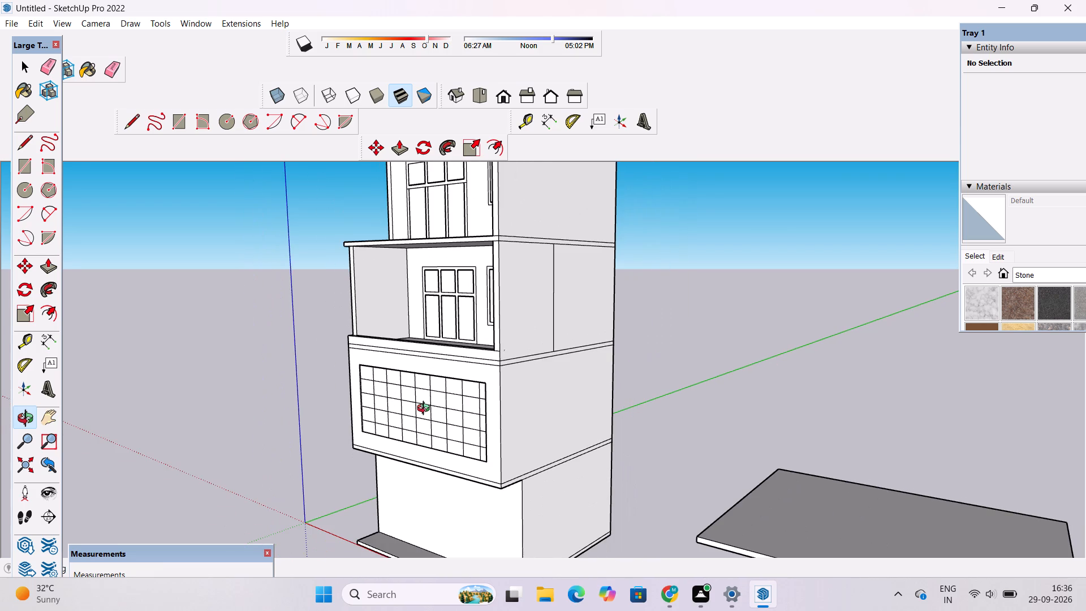
scroll(426, 410, "up", 2)
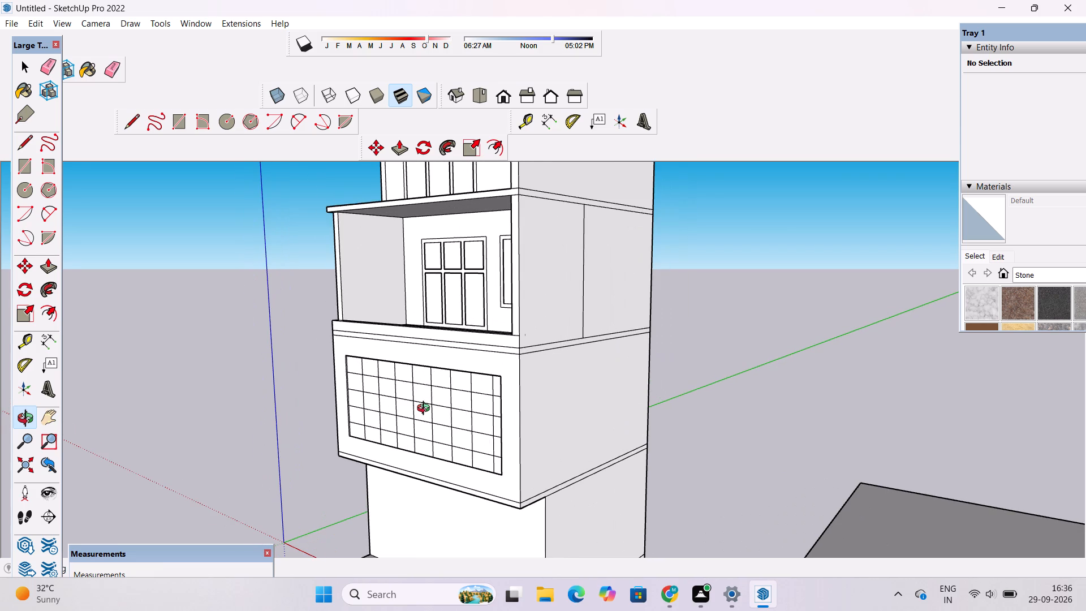
scroll(426, 410, "down", 2)
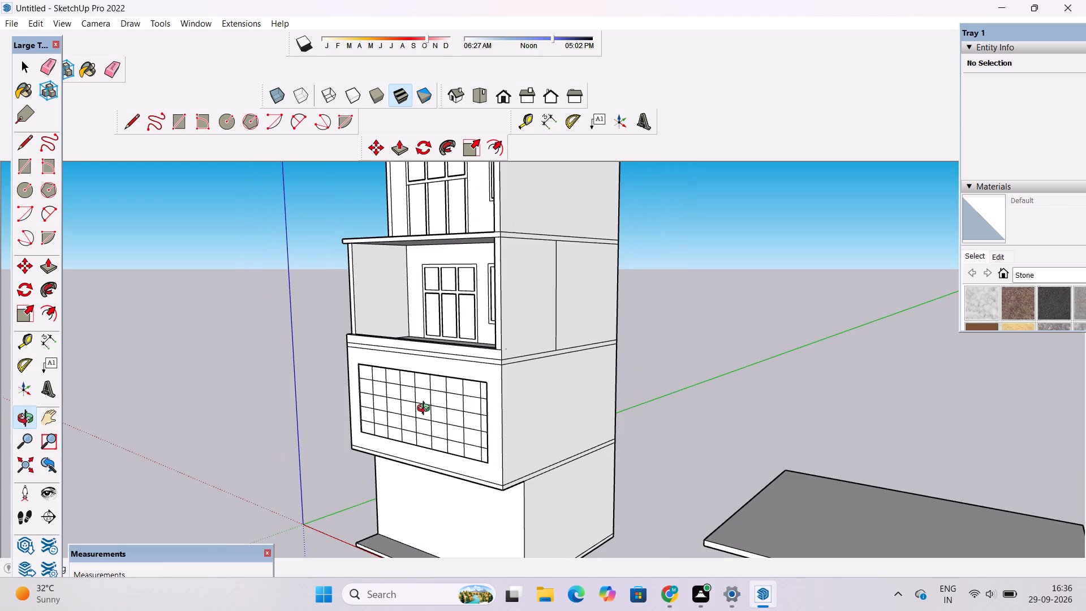
left_click_drag(426, 410, 507, 428)
left_click_drag(453, 459, 480, 425, "shift")
scroll(461, 390, "up", 4)
left_click_drag(385, 420, 515, 376)
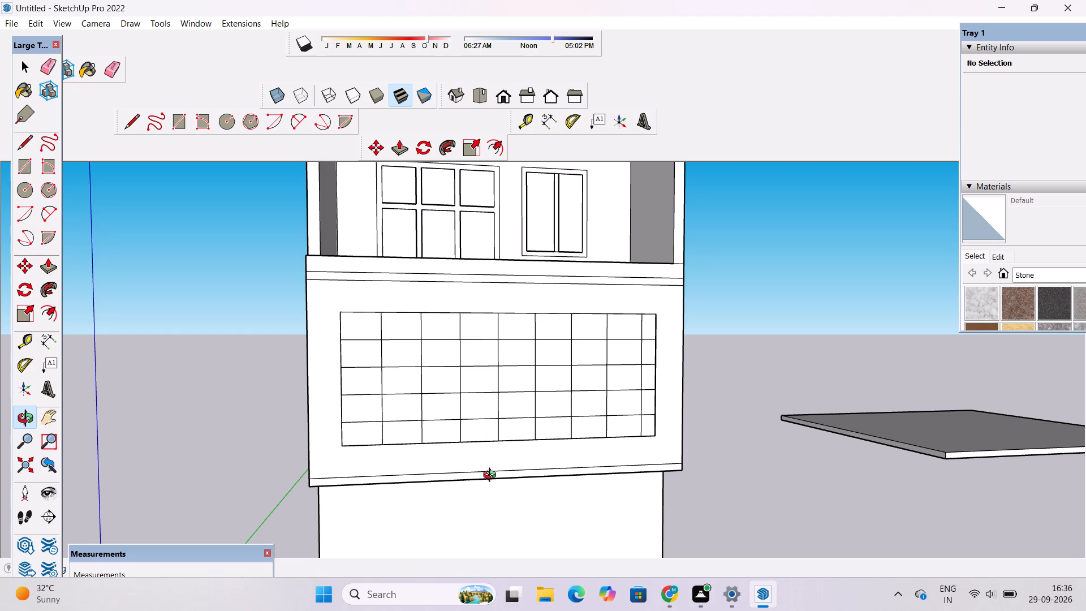
scroll(486, 458, "down", 4)
left_click_drag(515, 415, 476, 413)
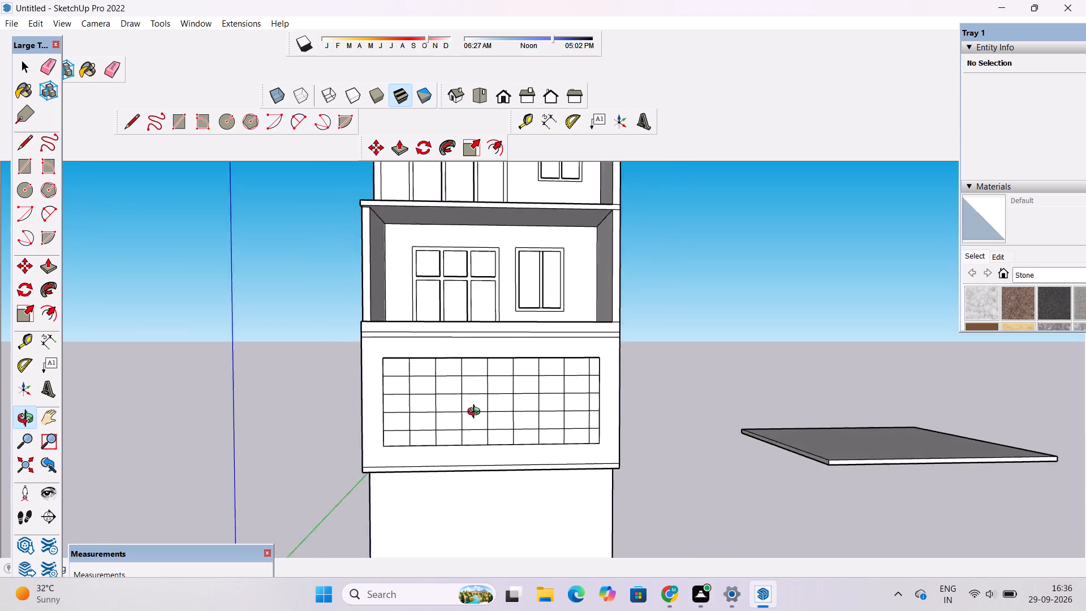
left_click_drag(476, 413, 439, 431)
scroll(469, 377, "up", 10)
left_click_drag(469, 378, 463, 423, "shift")
left_click_drag(463, 423, 482, 524, "shift")
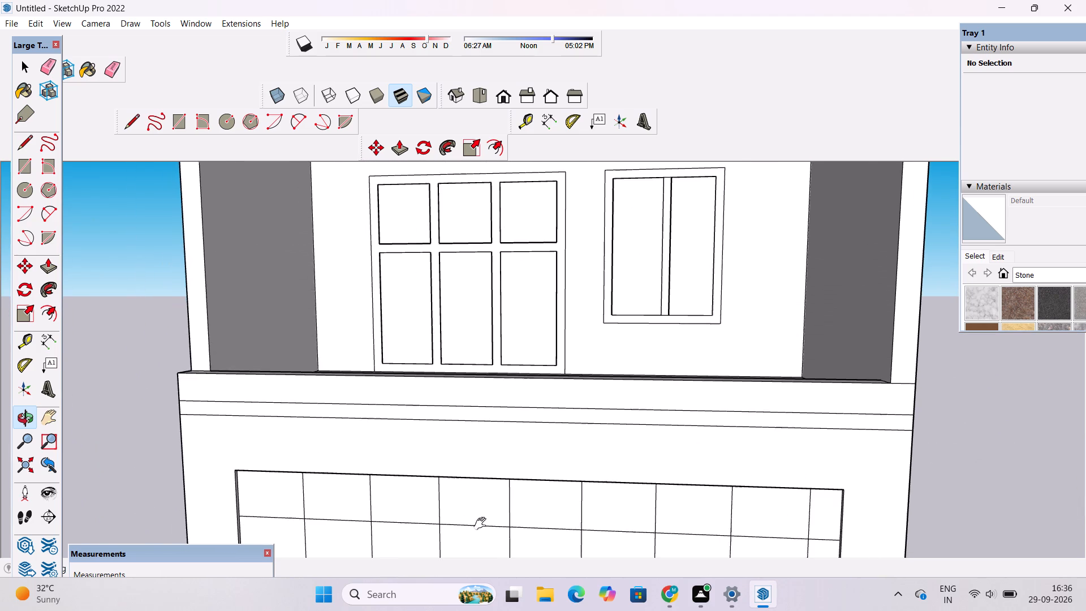
Examine the balcony storeys above the gridded panel, including the lower balcony's side walls, floor slab and parapet.
scroll(459, 464, "down", 6)
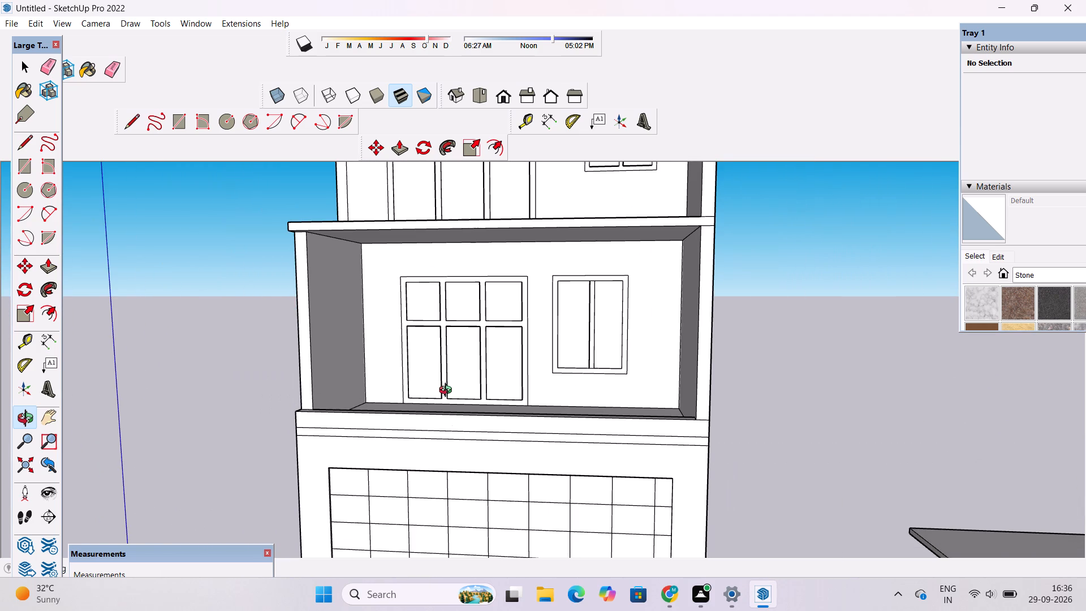
scroll(448, 391, "up", 1)
scroll(439, 391, "down", 4)
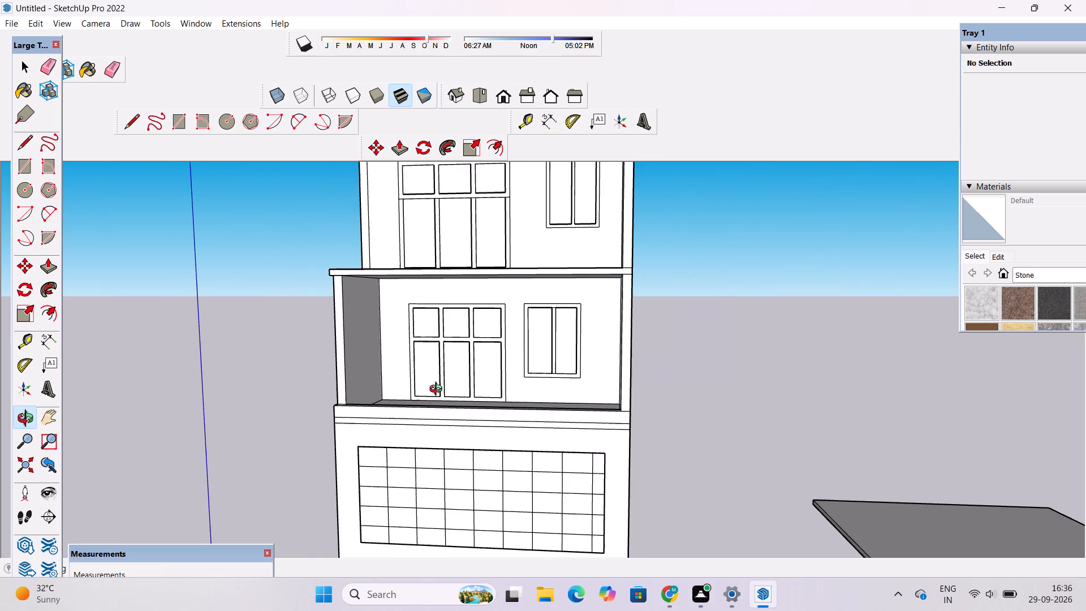
left_click_drag(394, 412, 475, 508, "shift")
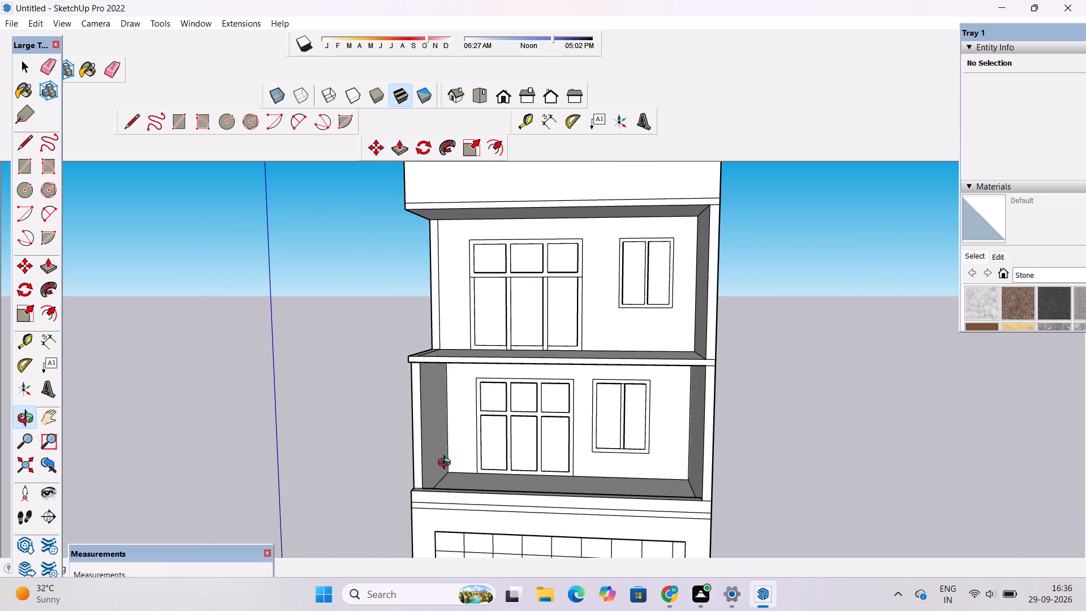
scroll(445, 466, "down", 1)
left_click_drag(446, 415, 478, 494)
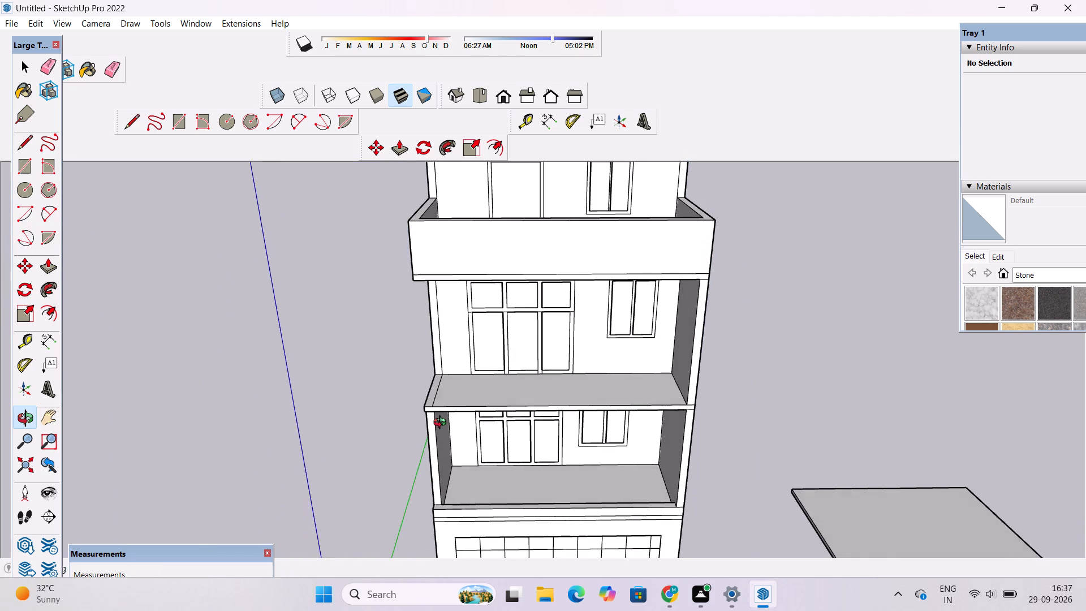
scroll(442, 424, "up", 2)
left_click_drag(442, 429, 445, 449)
scroll(433, 450, "up", 9)
left_click_drag(428, 440, 522, 367)
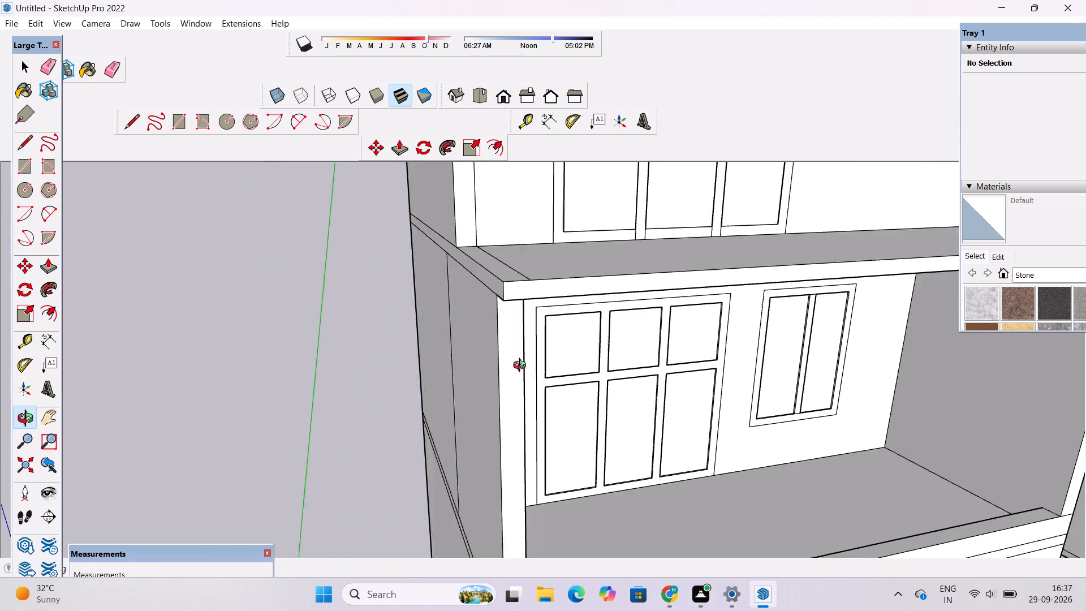
left_click_drag(522, 367, 516, 374)
left_click_drag(533, 355, 519, 373, "shift")
scroll(494, 410, "down", 3)
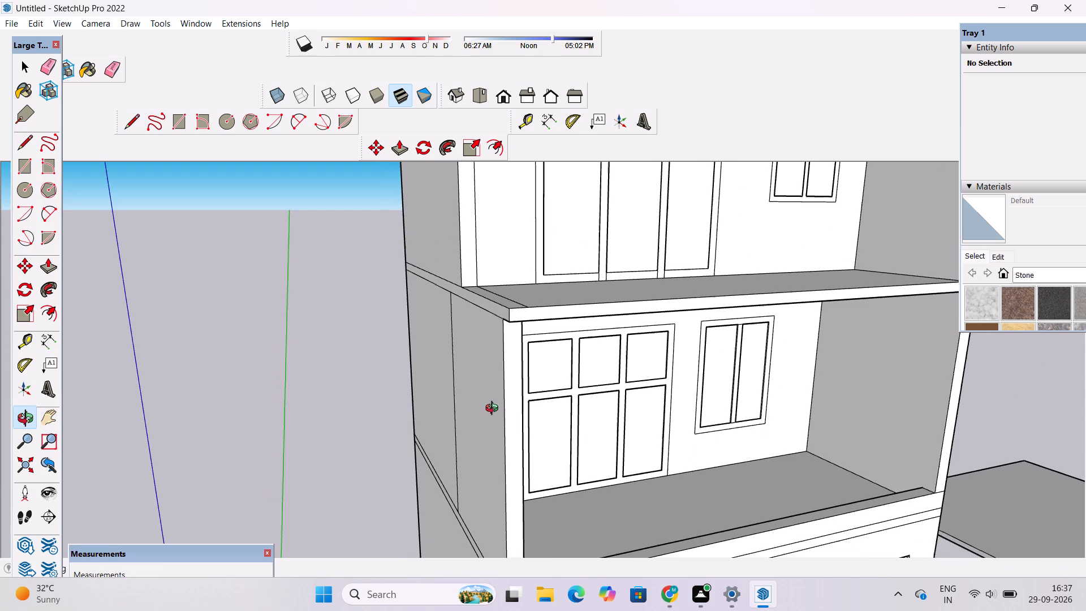
left_click_drag(495, 391, 441, 359)
left_click_drag(472, 381, 451, 370, "shift")
scroll(448, 367, "up", 2)
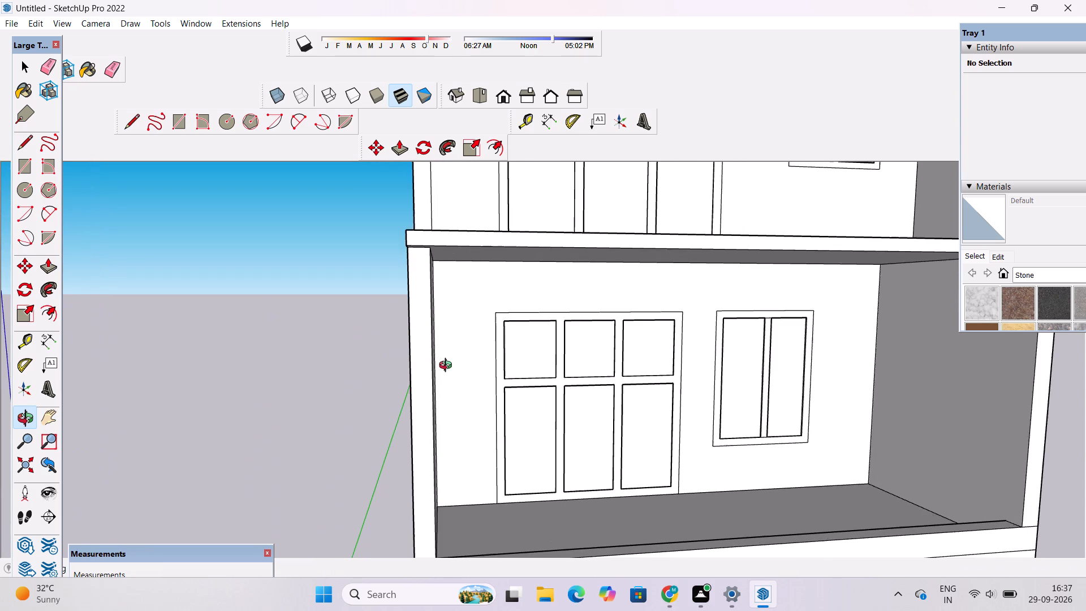
Push/Pull the front end face of the lower balcony's side wall outward 1'6" to align with the parapet front.
left_click_drag(447, 367, 541, 379)
left_click_drag(531, 369, 466, 270, "shift")
scroll(463, 275, "down", 3)
left_click_drag(499, 352, 499, 353, "shift")
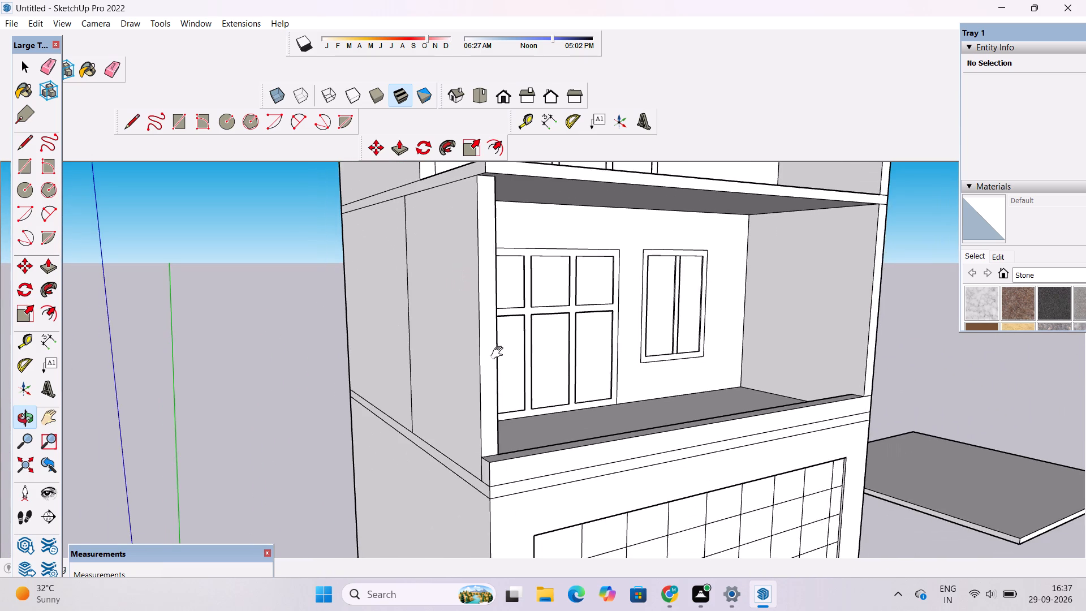
left_click_drag(499, 353, 459, 366, "shift")
left_click_drag(450, 364, 432, 371)
key("p")
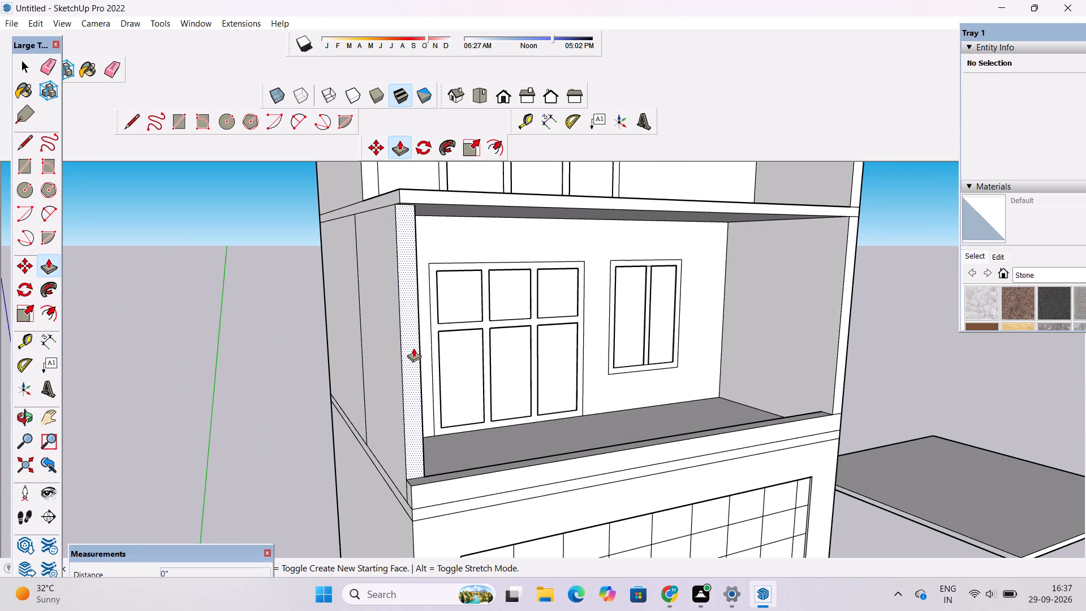
left_click(409, 343)
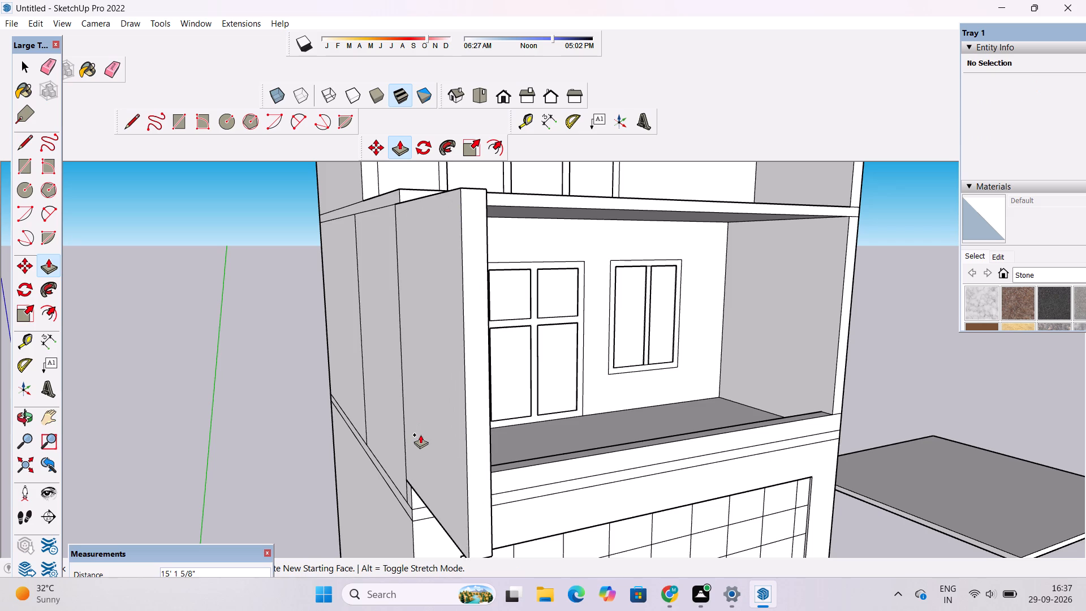
left_click(410, 497)
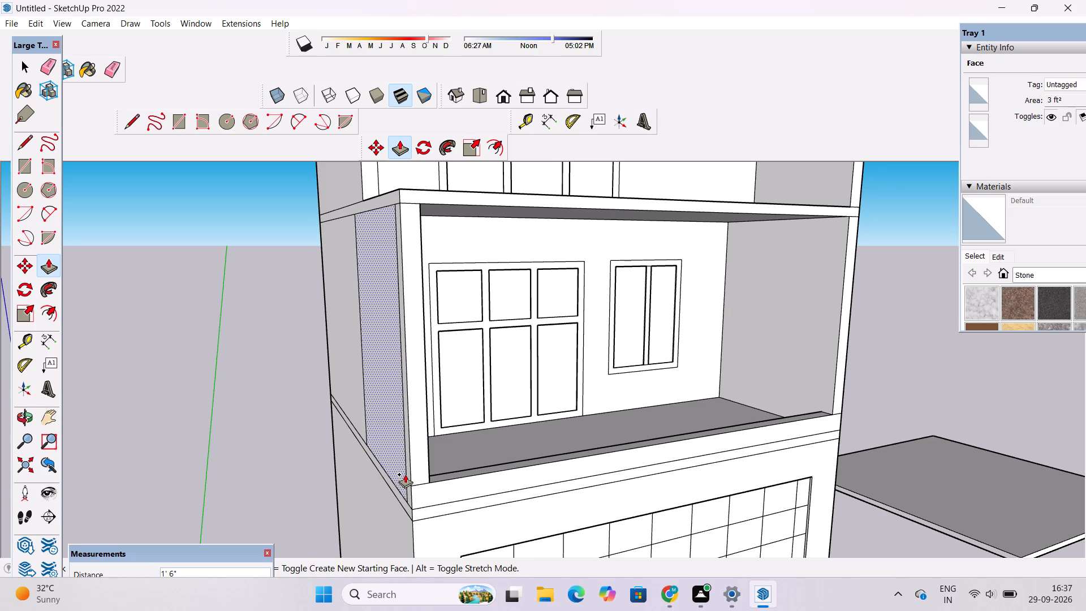
Erase the vertical seam on the outer side wall where the 1'6" extension meets the original wall.
key("o")
scroll(405, 475, "down", 5)
left_click_drag(437, 453, 421, 477, "shift")
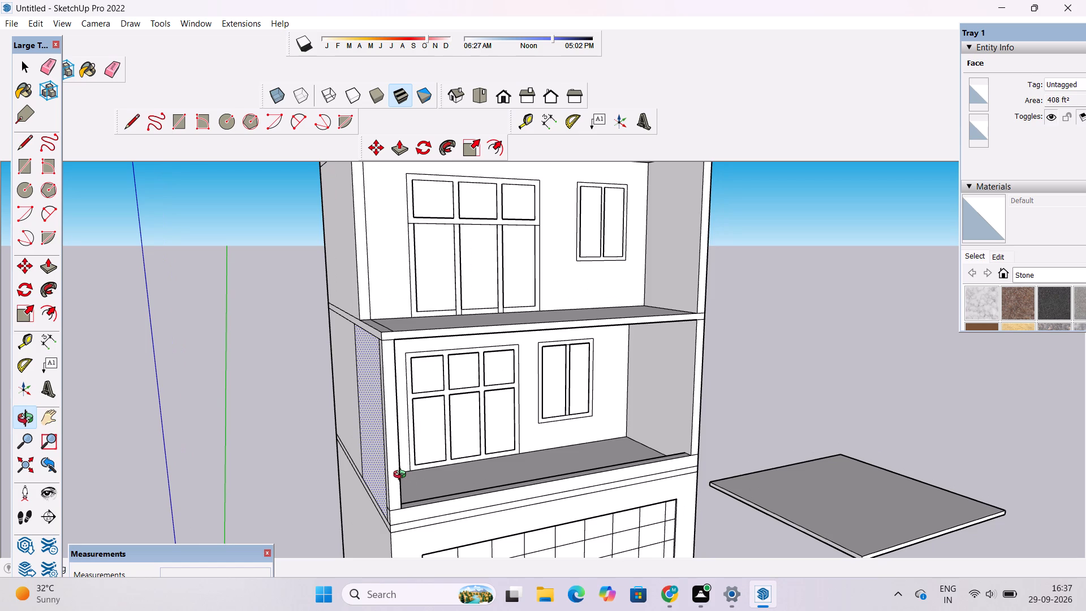
scroll(396, 474, "up", 2)
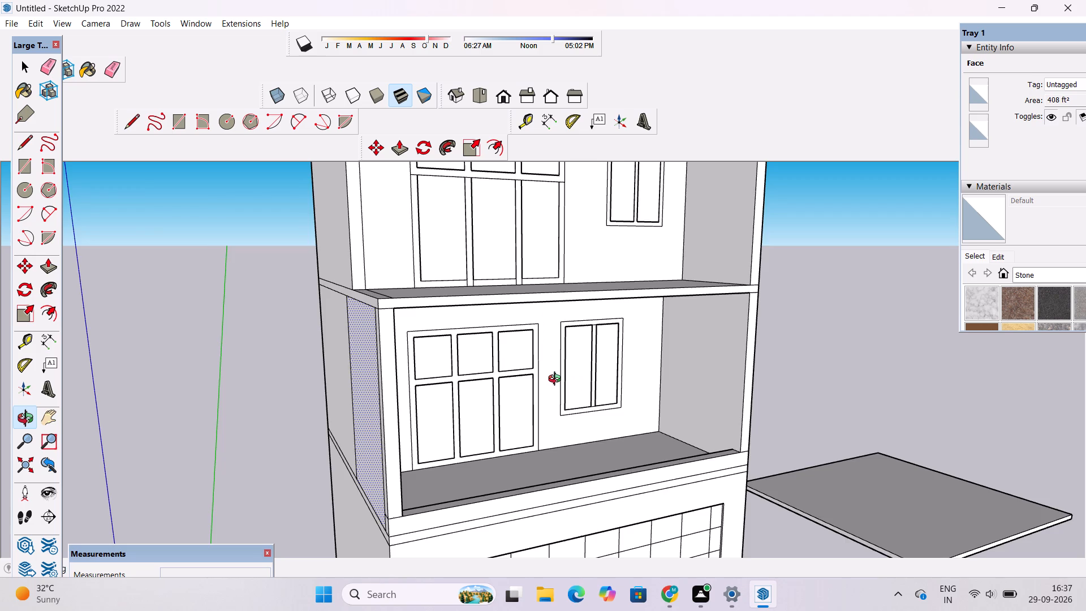
scroll(557, 380, "down", 6)
scroll(542, 395, "up", 5)
left_click_drag(554, 386, 503, 402, "shift")
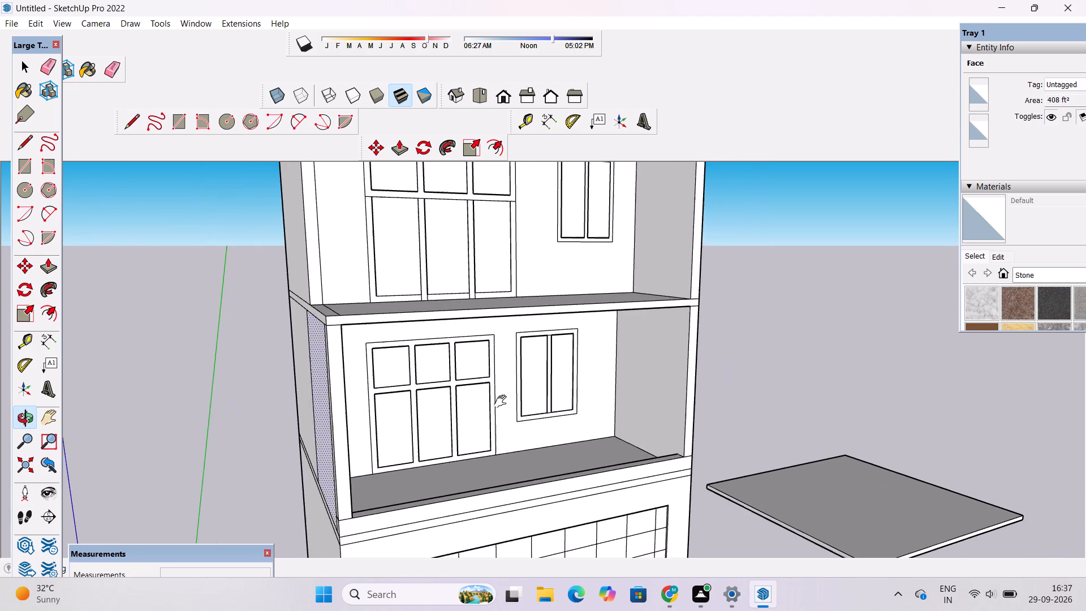
scroll(462, 399, "up", 2)
left_click_drag(323, 398, 451, 381)
scroll(454, 377, "down", 6)
scroll(460, 377, "up", 4)
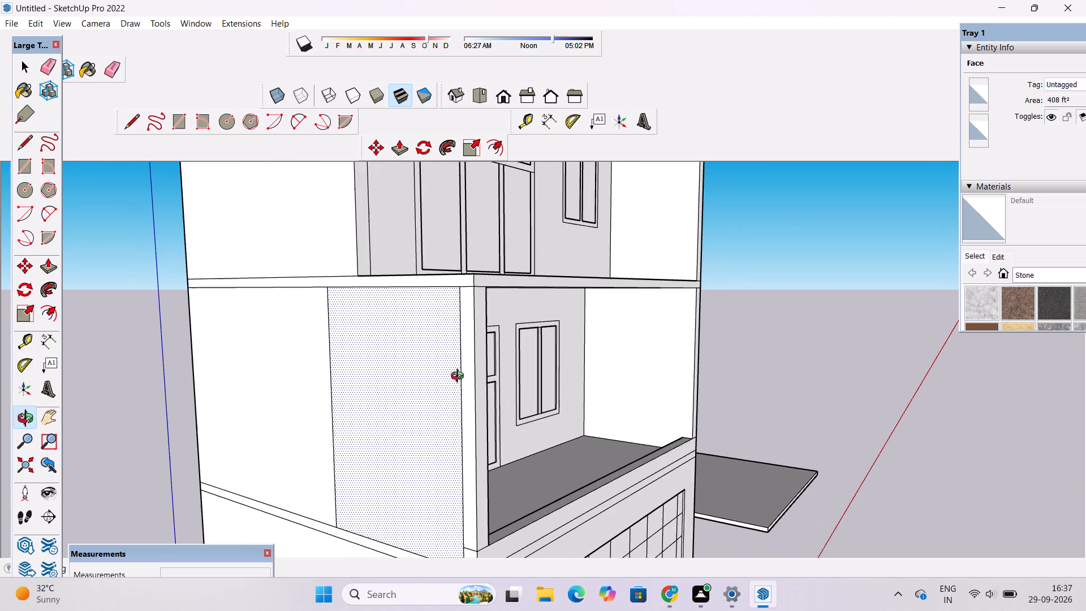
left_click(445, 386, "shift")
key("e")
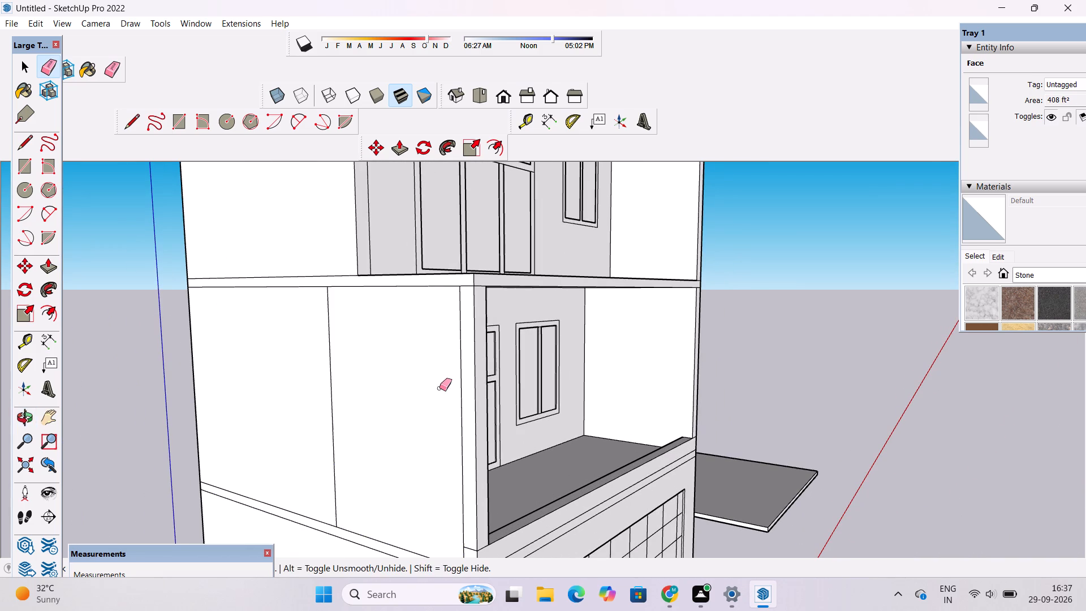
scroll(451, 330, "up", 5)
left_click_drag(469, 292, 462, 305)
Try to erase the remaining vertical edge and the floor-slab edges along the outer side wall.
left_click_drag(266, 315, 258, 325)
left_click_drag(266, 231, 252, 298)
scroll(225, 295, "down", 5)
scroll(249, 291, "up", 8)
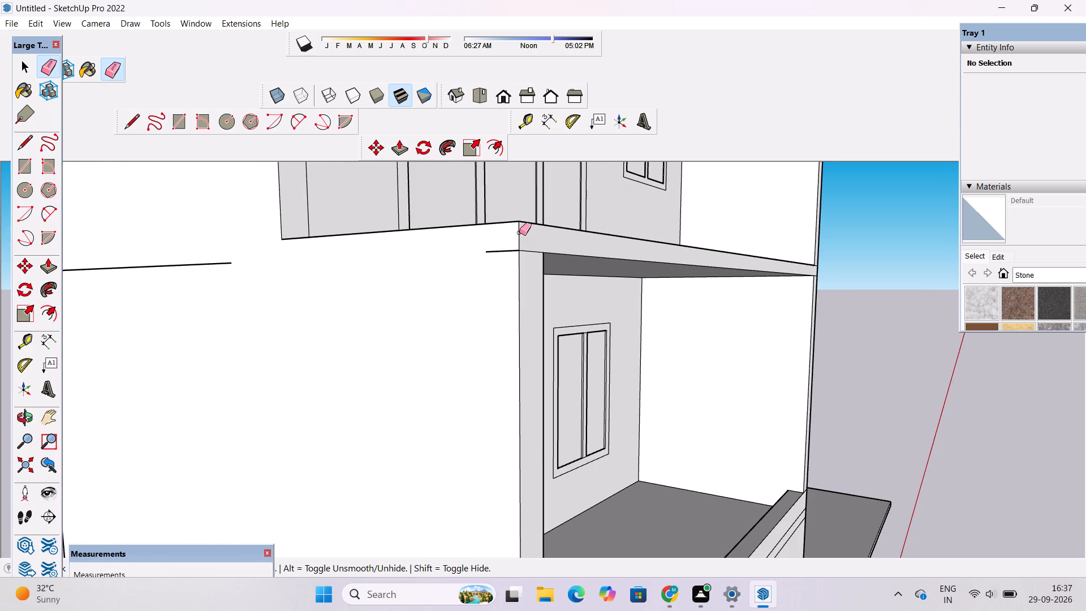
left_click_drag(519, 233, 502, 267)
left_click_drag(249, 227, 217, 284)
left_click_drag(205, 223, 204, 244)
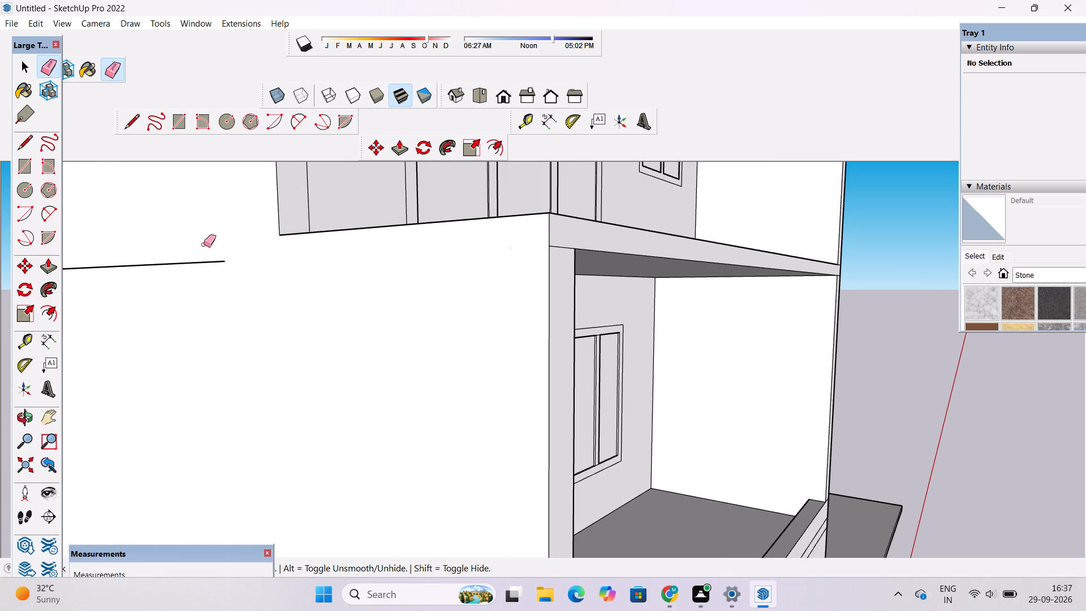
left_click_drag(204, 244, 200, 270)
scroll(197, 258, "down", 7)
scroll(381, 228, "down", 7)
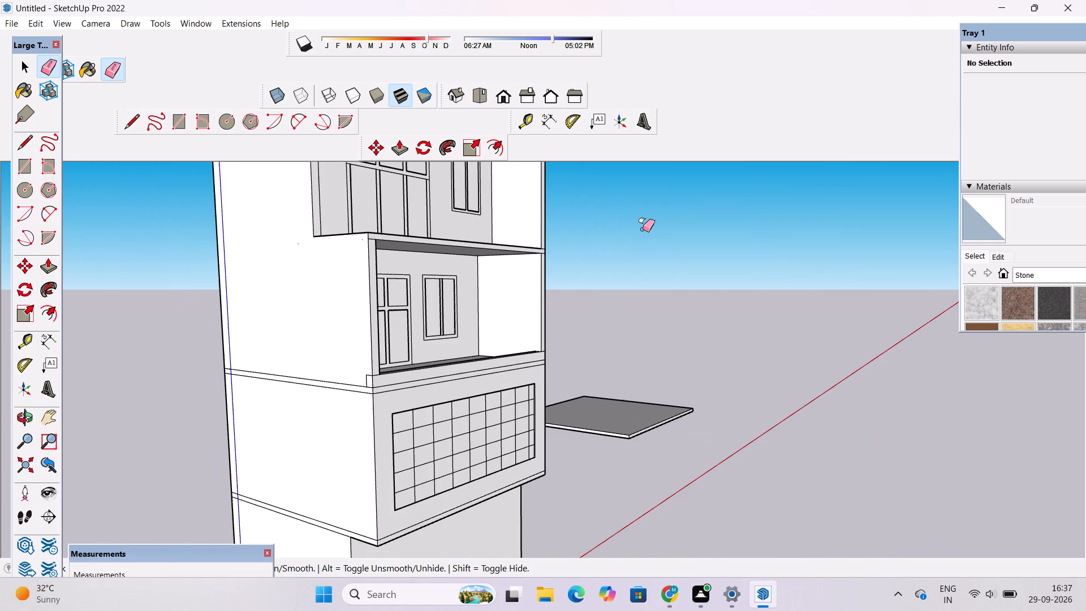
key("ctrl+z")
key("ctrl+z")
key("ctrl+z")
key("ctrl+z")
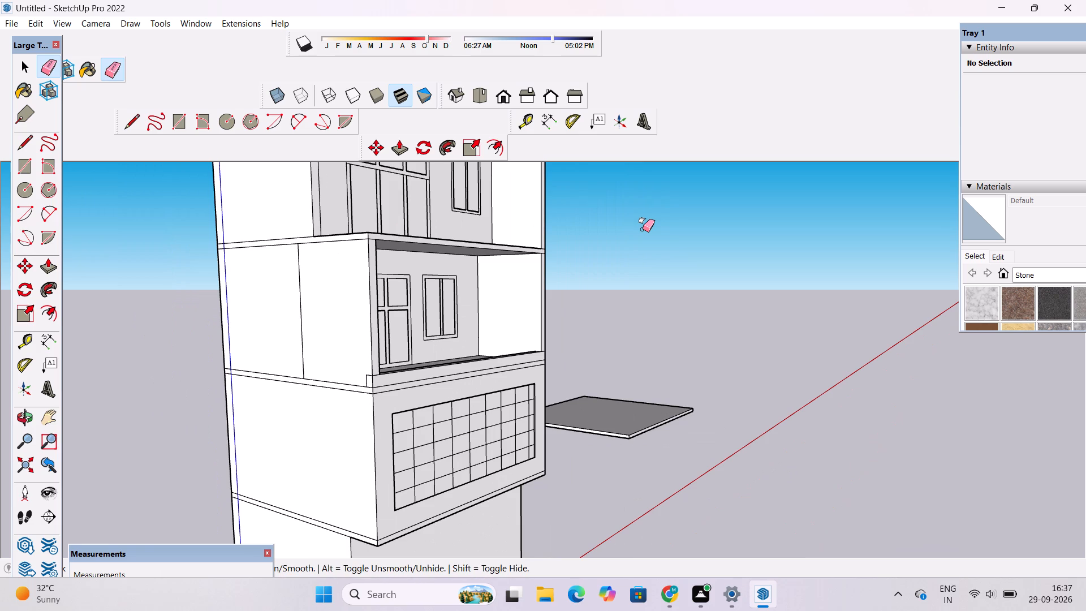
Examine the facade from the front and from above, focusing on the two balcony storeys and the slab between them.
key("o")
left_click_drag(649, 223, 627, 247)
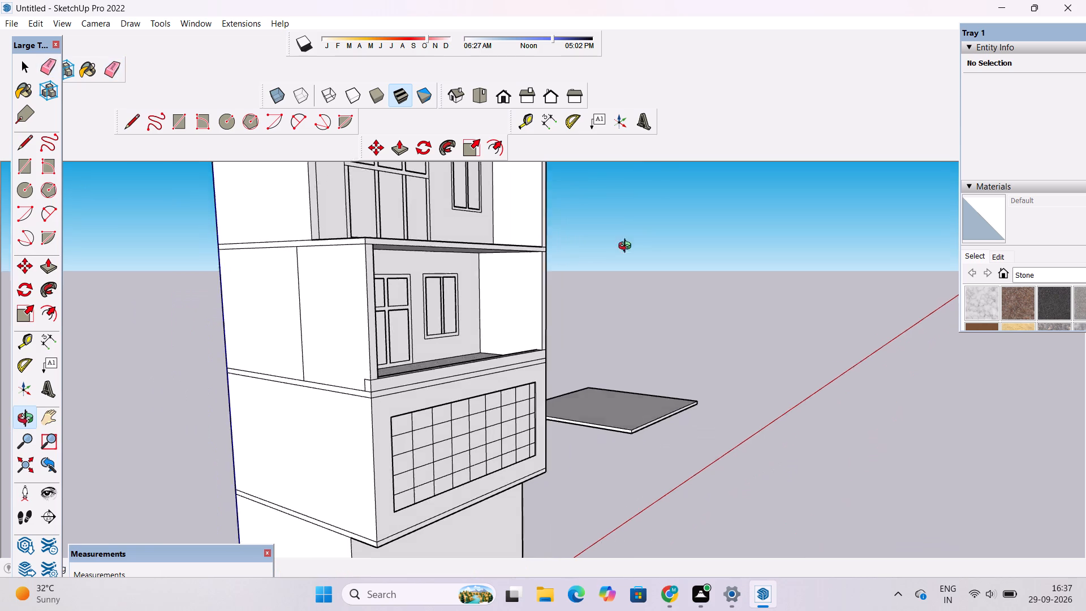
left_click_drag(627, 247, 418, 270)
left_click_drag(412, 274, 475, 329, "shift")
scroll(473, 356, "up", 4)
left_click_drag(472, 368, 458, 324)
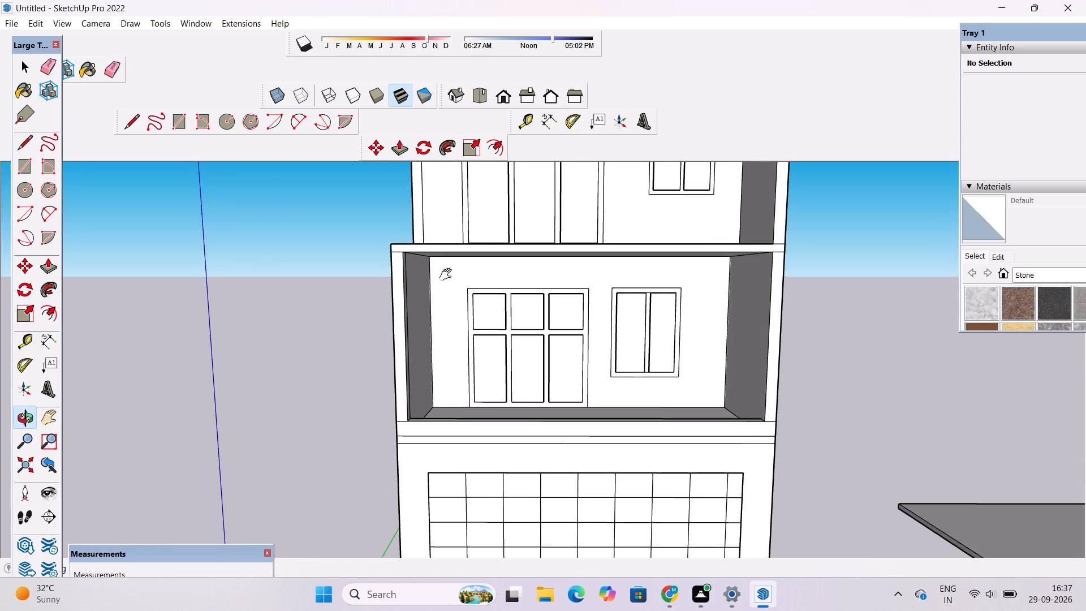
scroll(448, 275, "down", 4, "shift")
scroll(446, 267, "down", 6)
left_click_drag(442, 284, 449, 343)
scroll(429, 272, "up", 4)
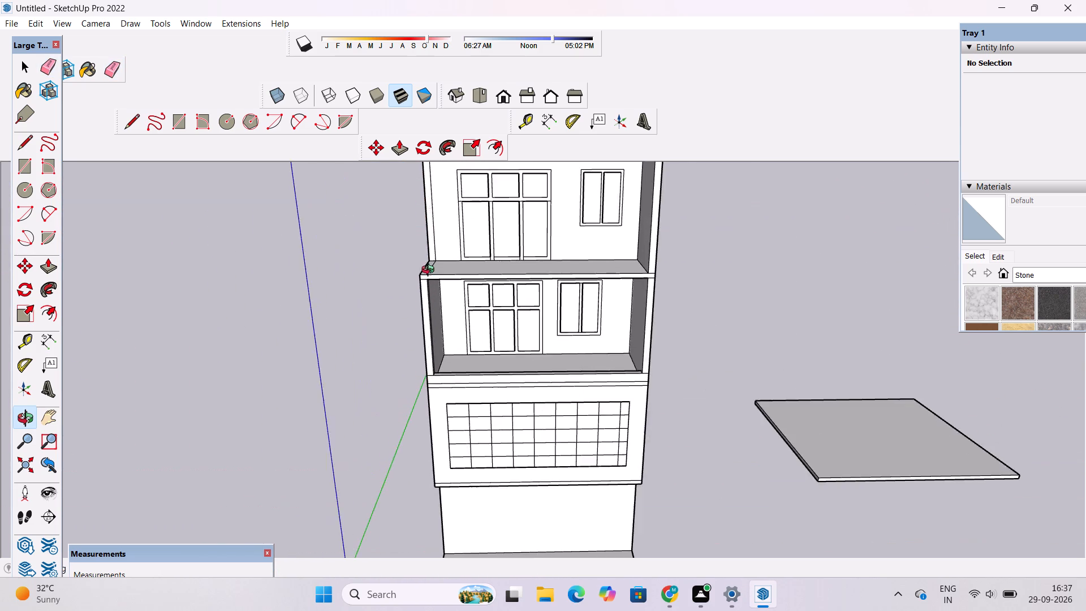
scroll(430, 271, "up", 4)
scroll(433, 272, "down", 13)
left_click_drag(449, 346, 456, 283)
scroll(456, 268, "up", 5)
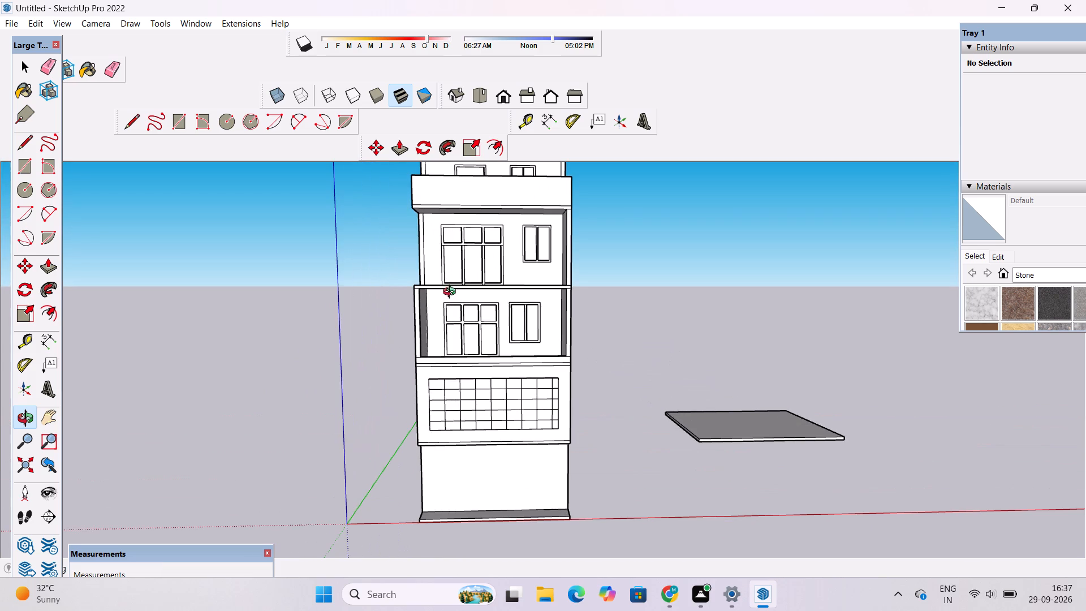
scroll(449, 299, "up", 2)
left_click_drag(446, 292, 436, 452)
scroll(452, 334, "up", 4)
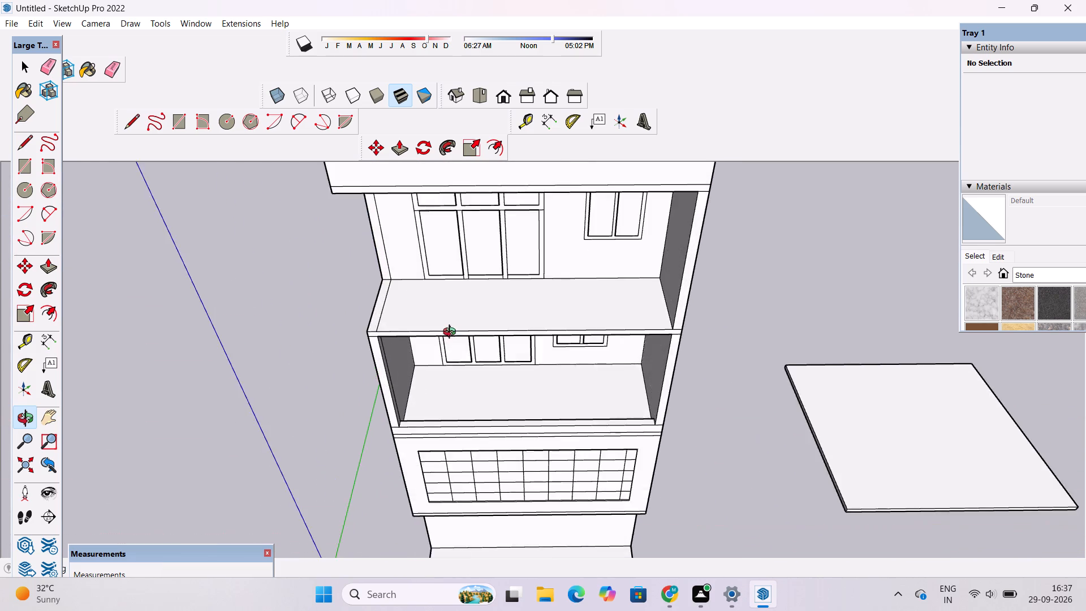
Place a guide on the upper balcony floor, 1.5' in from the slab's front edge.
left_click_drag(447, 354, 439, 404)
scroll(430, 381, "up", 4)
left_click_drag(428, 360, 438, 326, "shift")
left_click_drag(440, 330, 476, 404)
scroll(473, 395, "up", 2)
left_click_drag(471, 378, 383, 323, "shift")
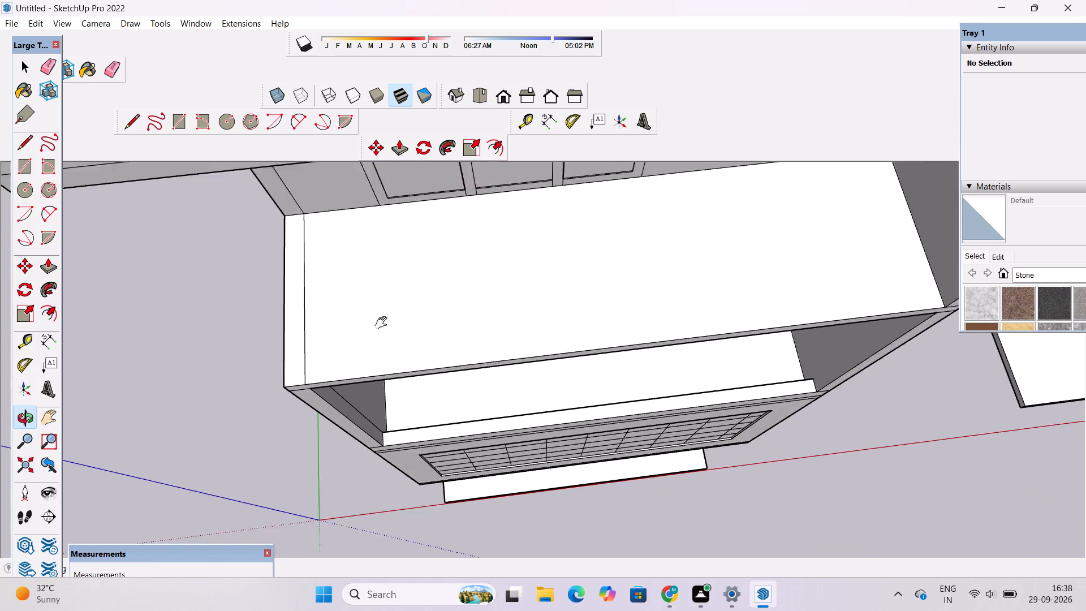
left_click_drag(383, 323, 362, 316, "shift")
left_click_drag(441, 331, 403, 339, "shift")
key("t")
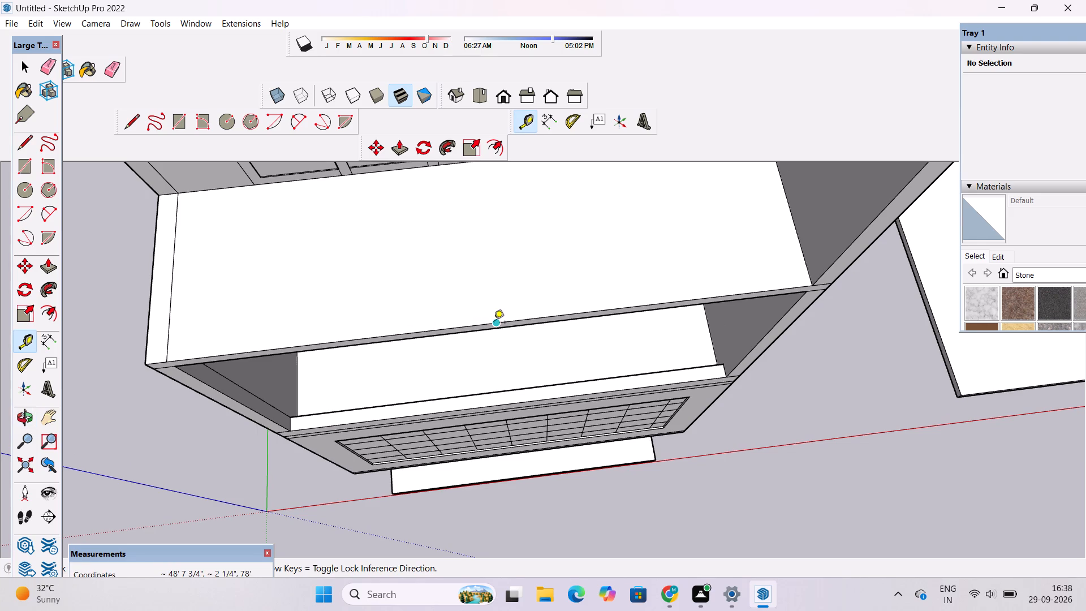
left_click(494, 323)
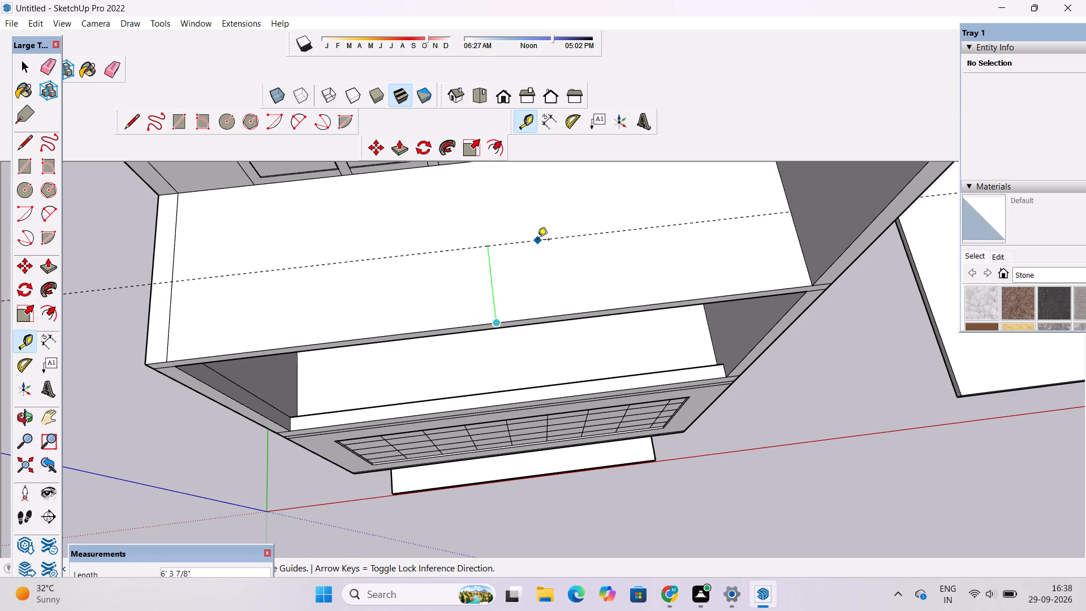
key("1")
type(".5'")
key("Return")
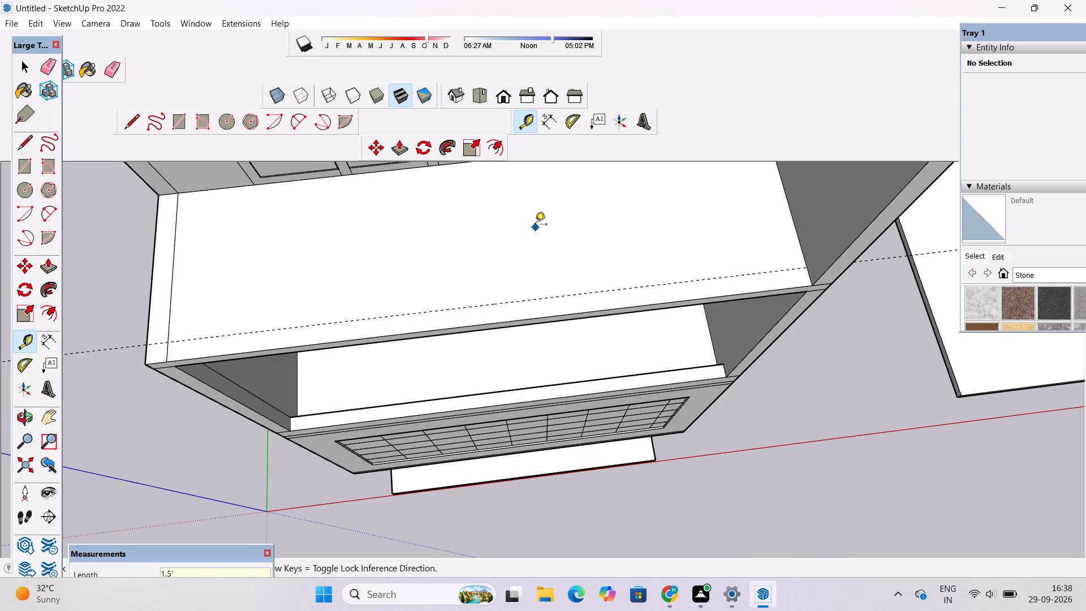
Draw a 47' line along the guide, from the existing side strip line to the opposite side wall.
left_click(132, 123)
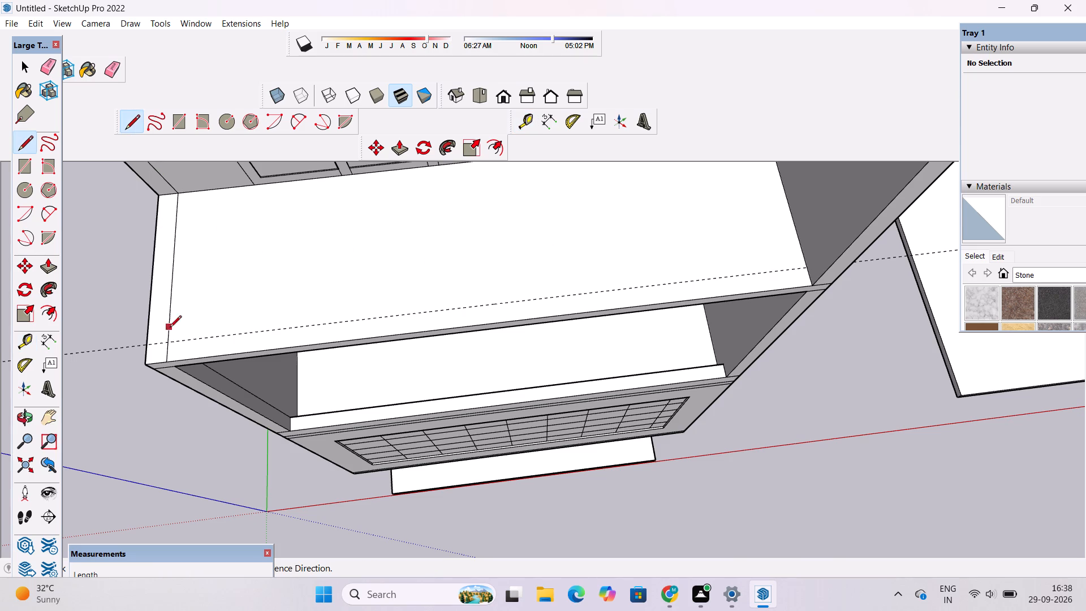
left_click(163, 343)
key("space")
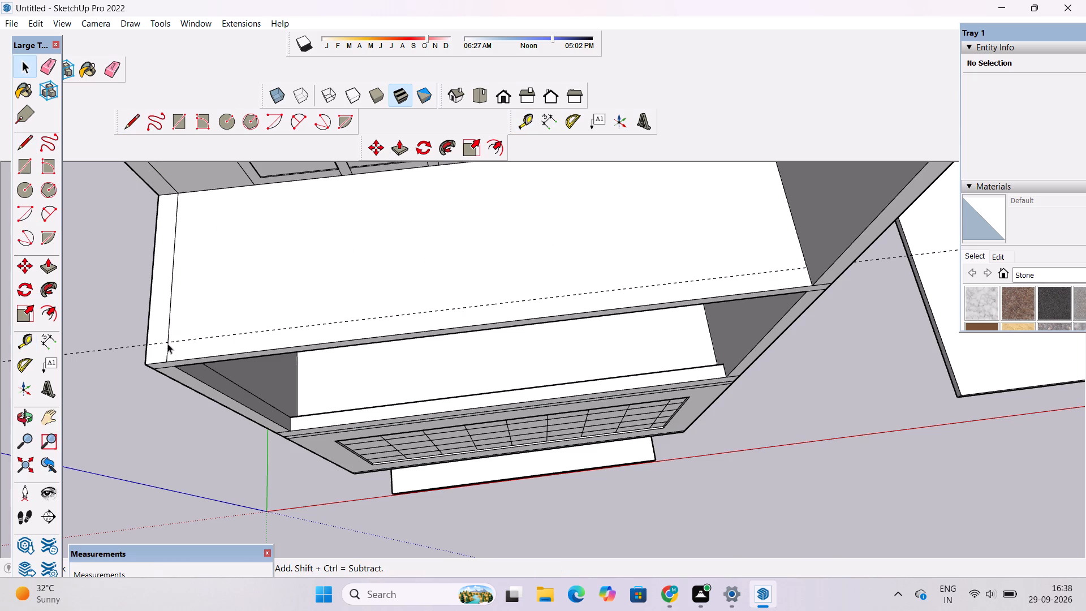
key("l")
left_click(165, 343)
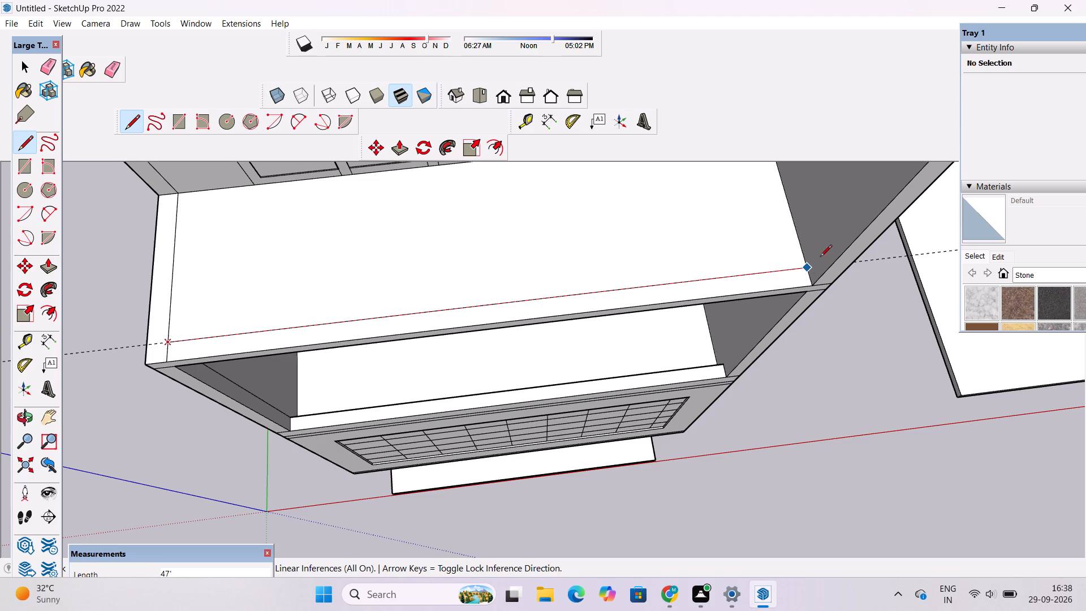
left_click(805, 270)
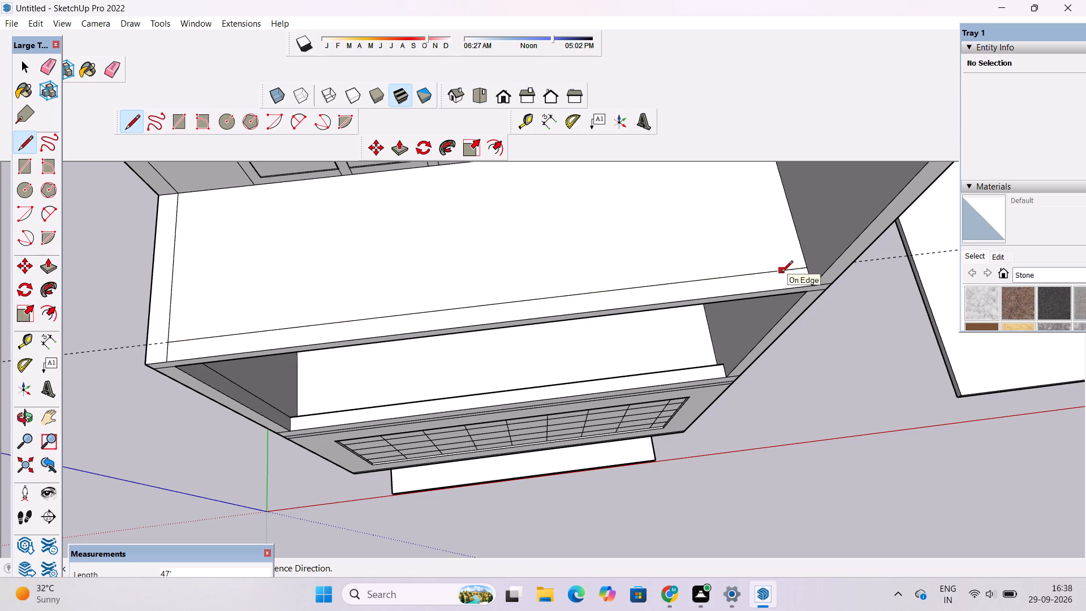
key("o")
scroll(717, 263, "down", 1)
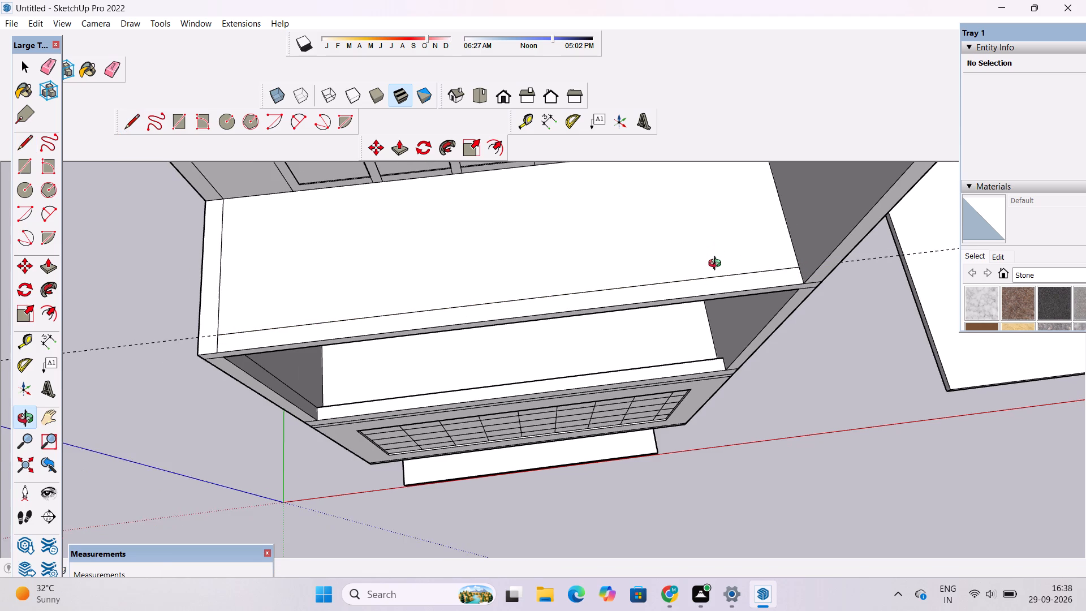
left_click_drag(716, 269, 723, 320, "shift")
left_click_drag(732, 354, 726, 307)
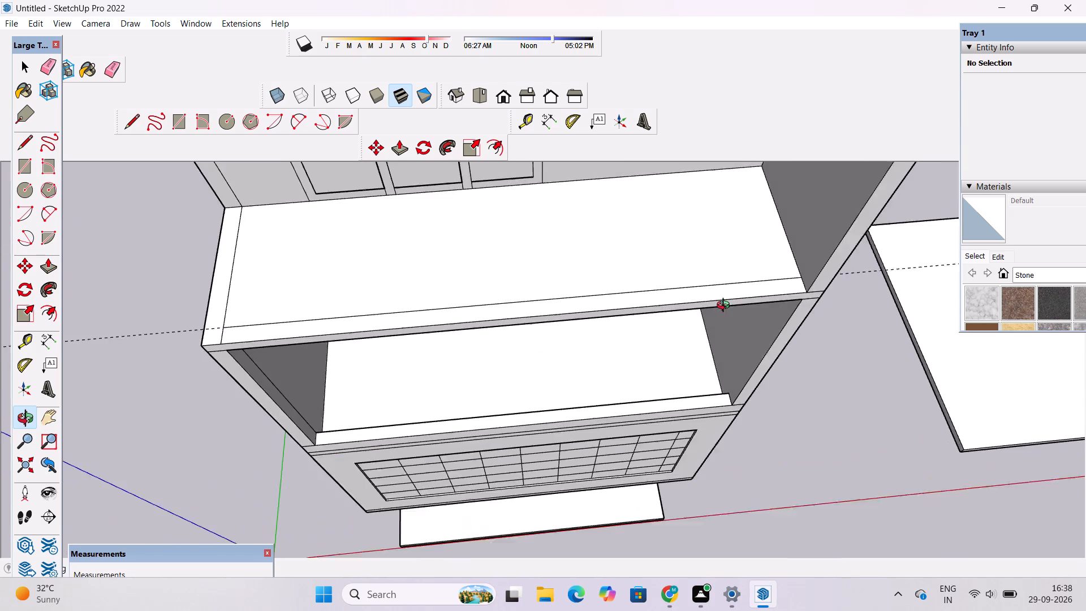
Erase the guide line running along the upper balcony's front strip.
left_click_drag(726, 307, 726, 309)
scroll(723, 300, "down", 3)
left_click_drag(712, 304, 730, 322, "shift")
left_click_drag(731, 328, 731, 335)
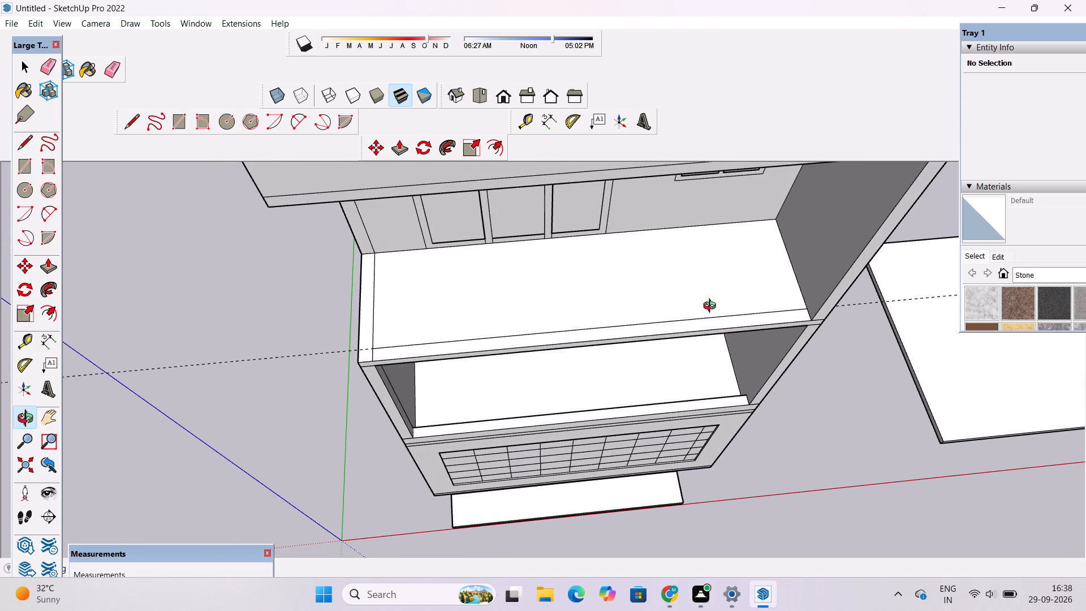
scroll(712, 307, "down", 2)
left_click_drag(711, 305, 756, 331, "shift")
key("e")
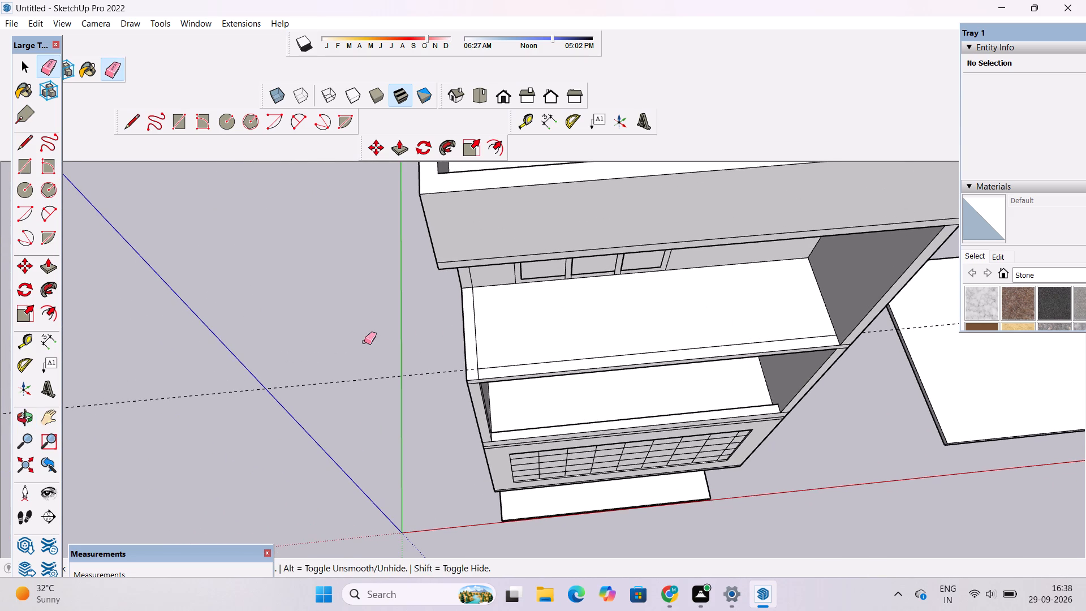
left_click_drag(363, 342, 360, 386)
scroll(360, 385, "down", 4)
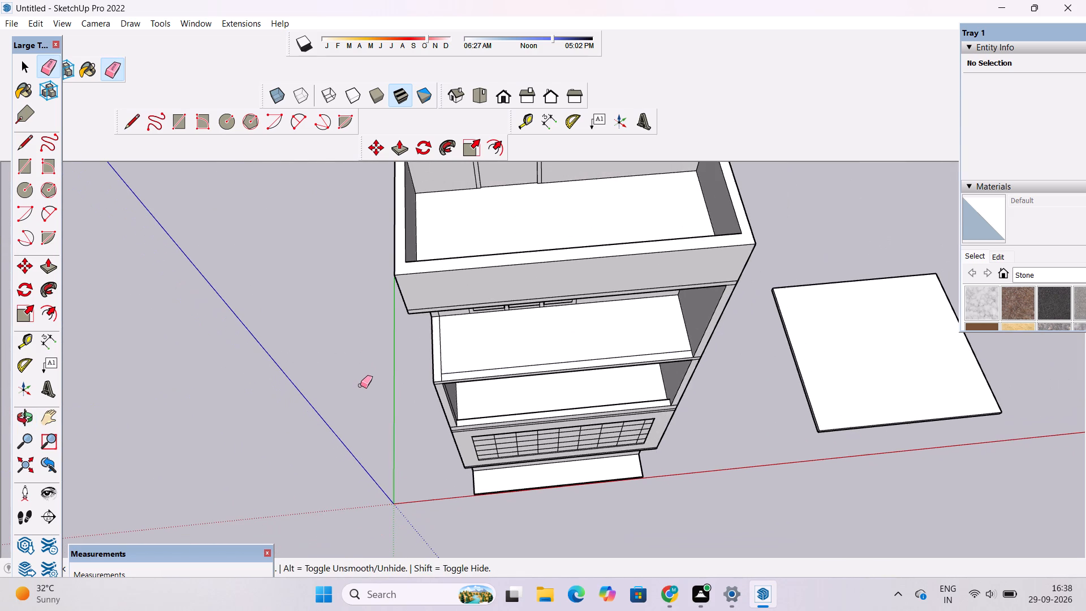
key("space")
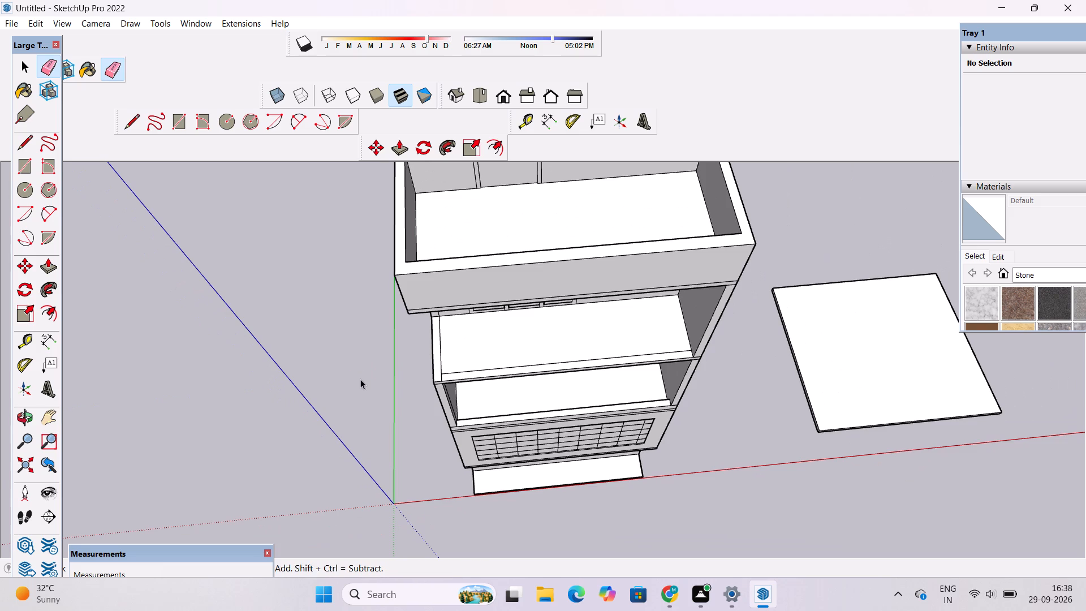
Examine the whole facade from the front, sides and above, focusing on the two balcony storeys and their floor slabs.
key("o")
scroll(350, 379, "down", 3)
left_click_drag(362, 445, 369, 348, "shift")
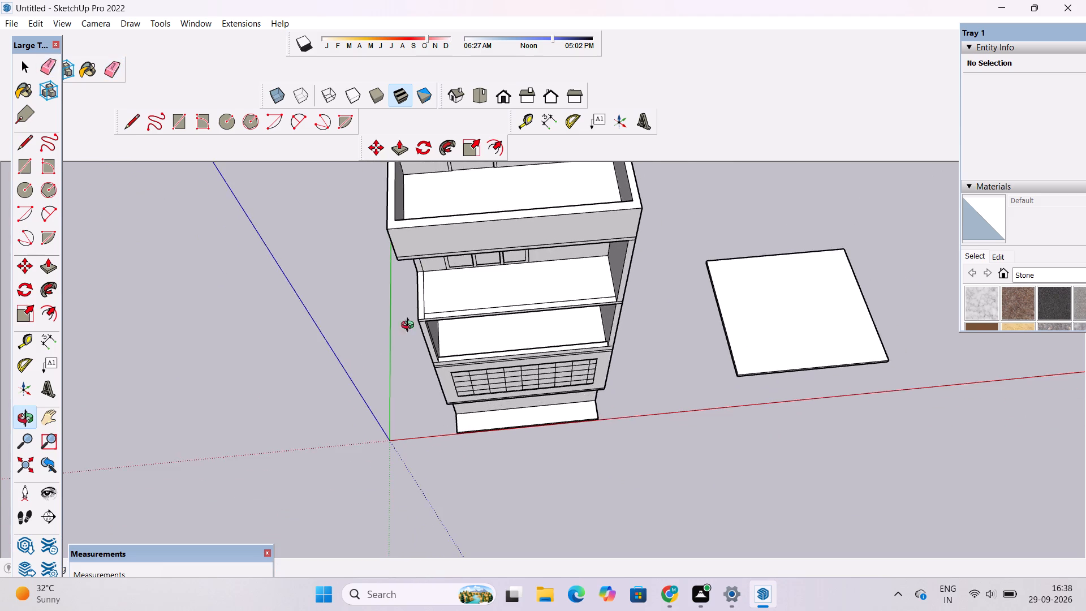
left_click_drag(438, 317, 402, 395, "shift")
left_click_drag(402, 401, 411, 345)
scroll(408, 348, "up", 3)
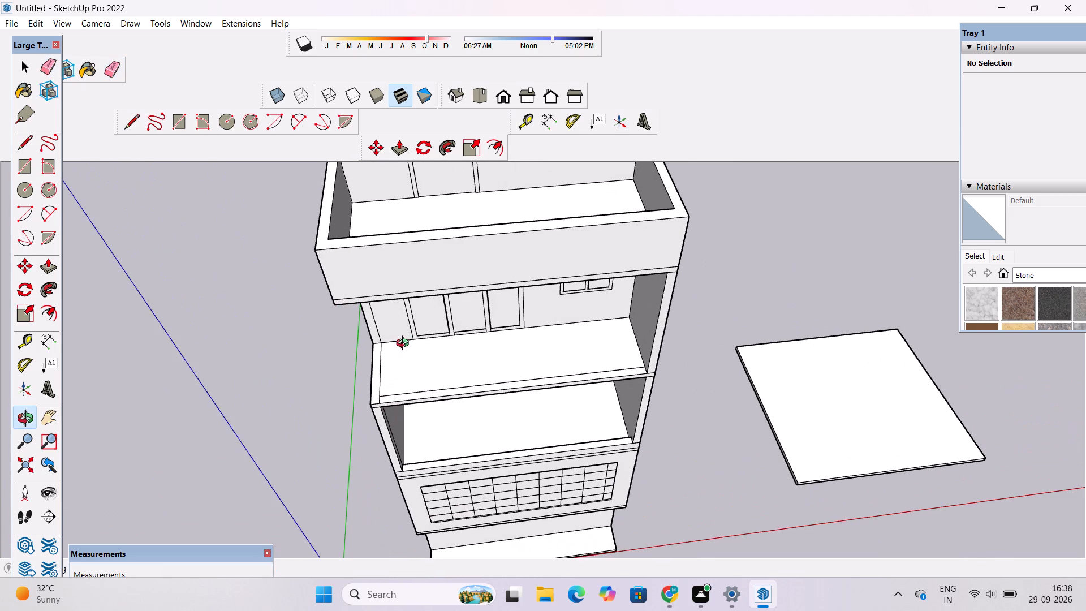
scroll(406, 335, "down", 6)
left_click_drag(412, 403, 415, 355)
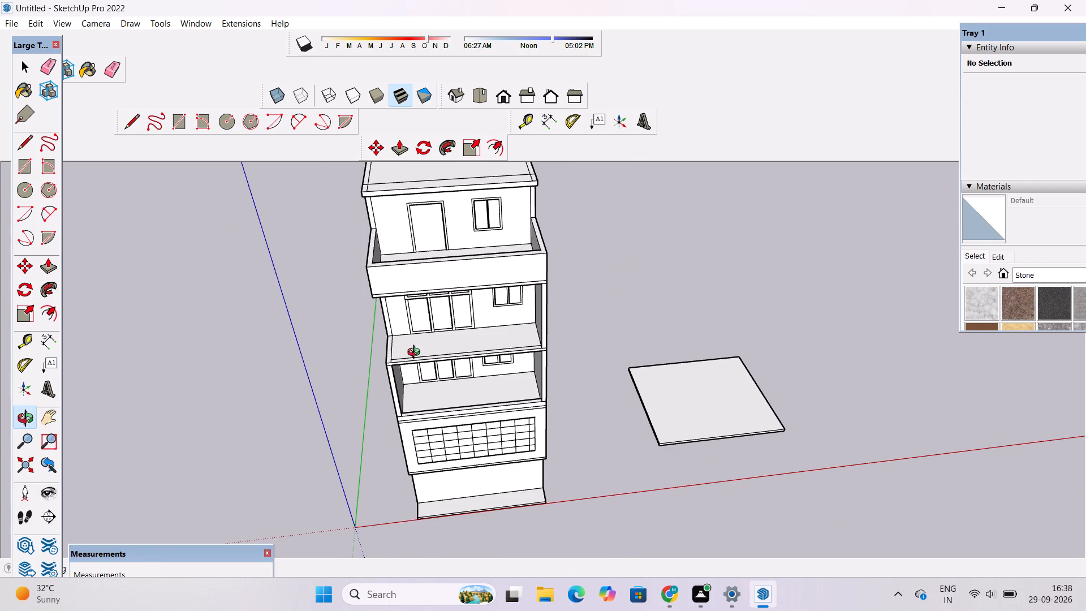
scroll(437, 369, "down", 7)
scroll(426, 397, "up", 10)
left_click_drag(442, 444, 443, 444)
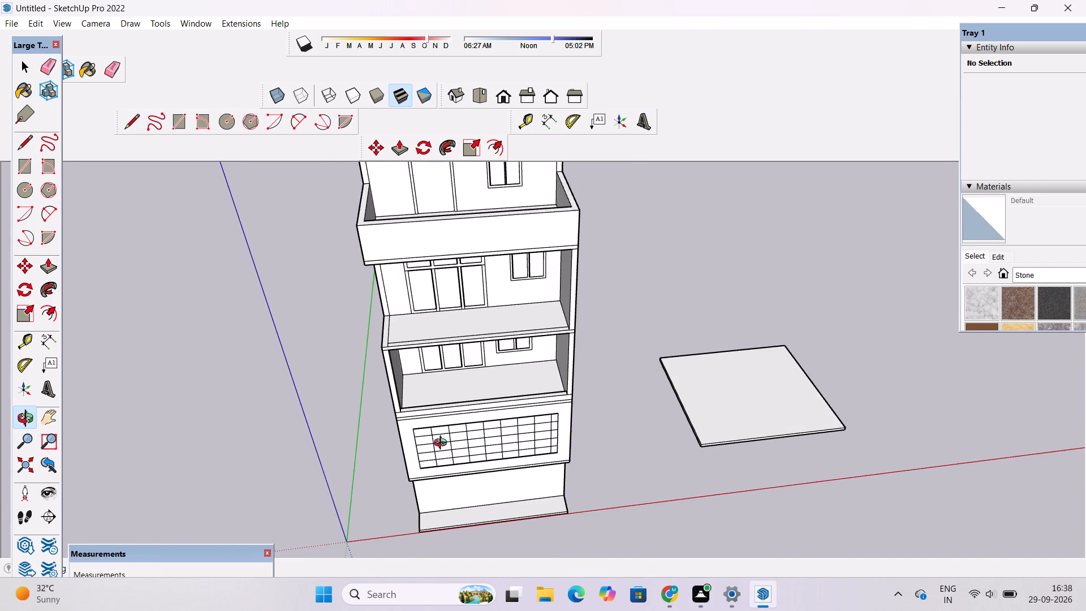
left_click_drag(443, 444, 476, 411)
scroll(470, 367, "down", 2)
left_click_drag(473, 369, 398, 427, "shift")
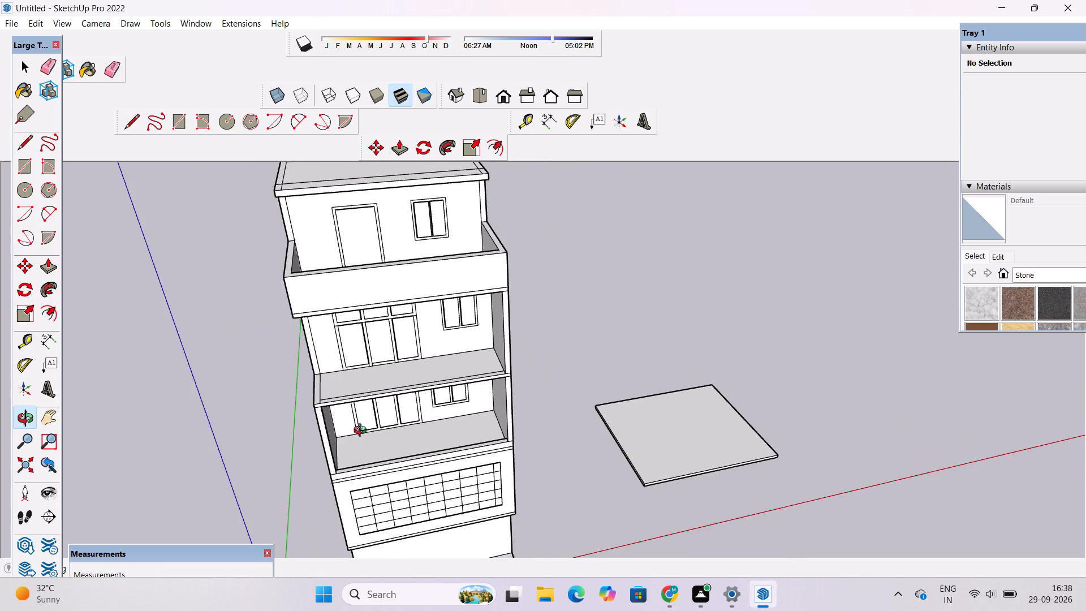
scroll(363, 432, "up", 3)
left_click_drag(358, 428, 410, 402)
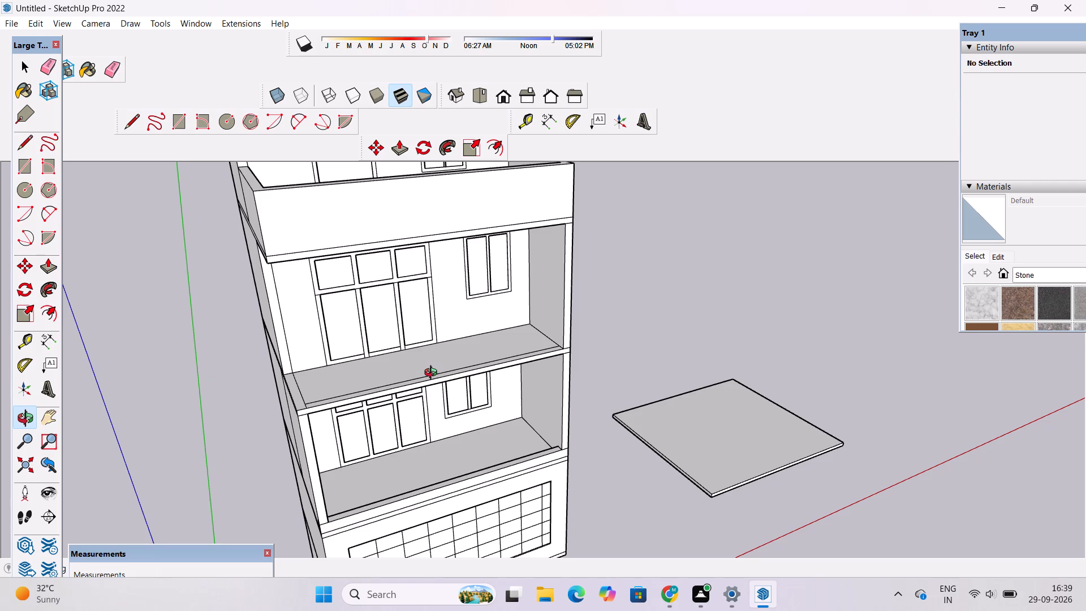
scroll(473, 428, "up", 1)
scroll(400, 387, "down", 2)
left_click_drag(433, 442, 355, 432)
scroll(403, 354, "up", 3)
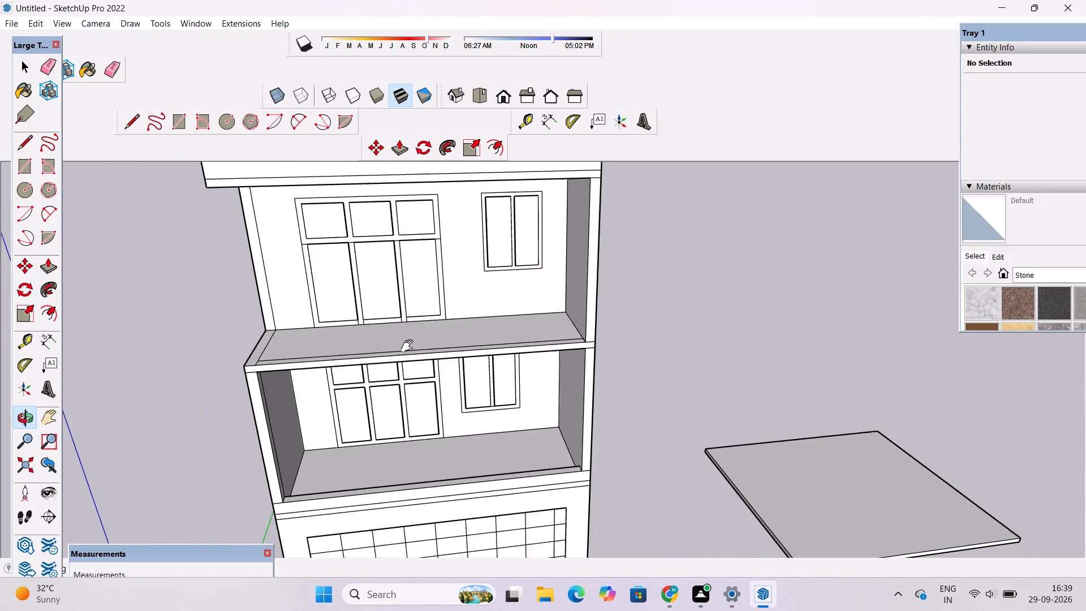
left_click_drag(453, 332, 454, 404, "shift")
left_click_drag(447, 403, 440, 426)
left_click_drag(438, 429, 447, 403, "shift")
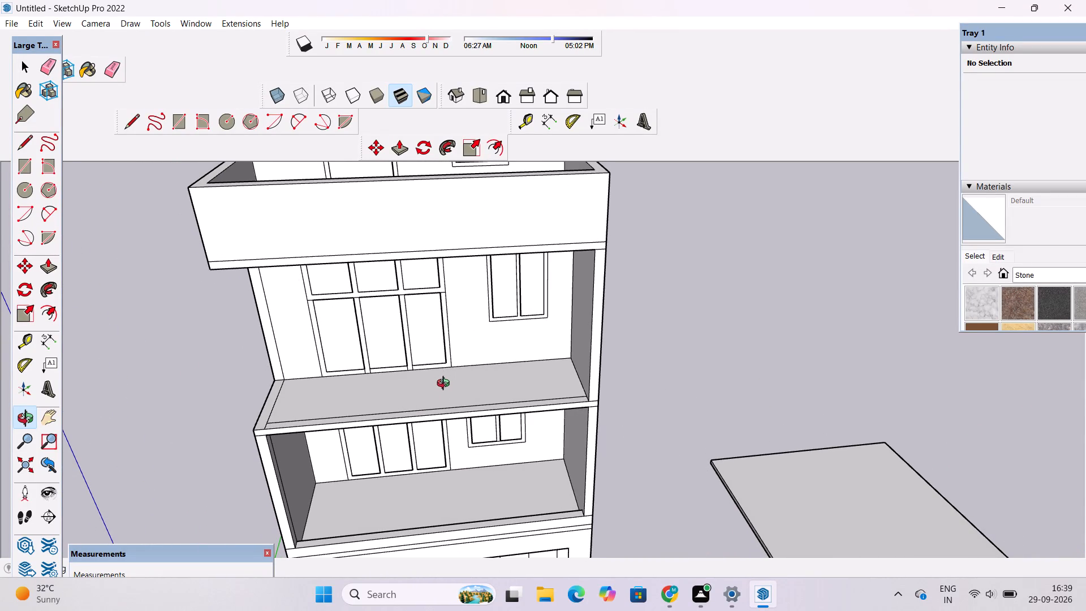
scroll(450, 385, "down", 4)
left_click_drag(452, 393, 437, 423)
left_click_drag(439, 420, 471, 411, "shift")
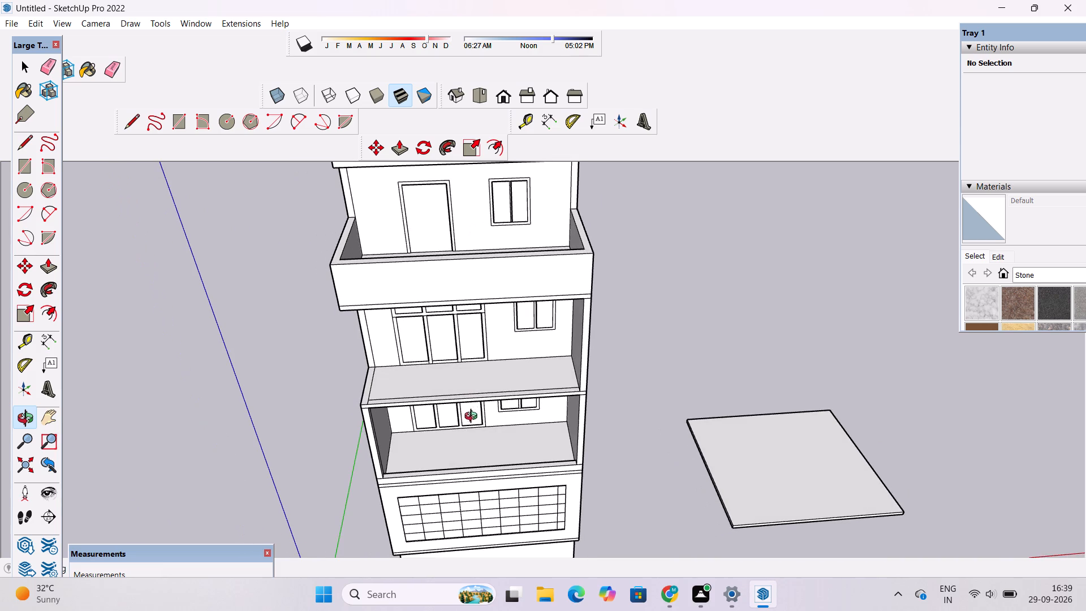
left_click_drag(474, 419, 434, 383)
scroll(435, 378, "down", 5)
scroll(548, 369, "up", 3)
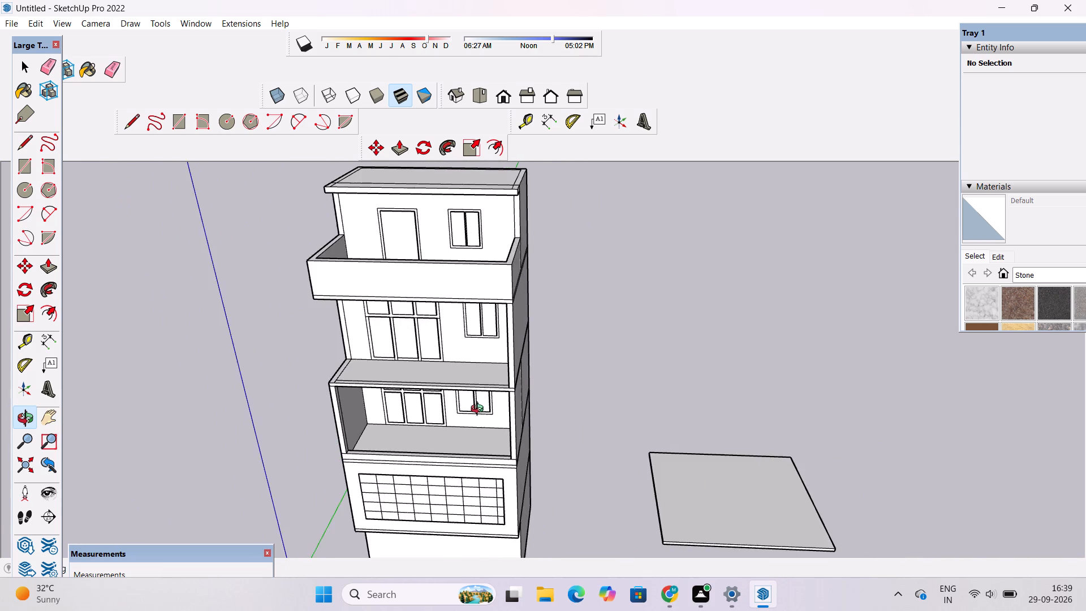
scroll(480, 408, "up", 4)
left_click_drag(514, 420, 460, 388)
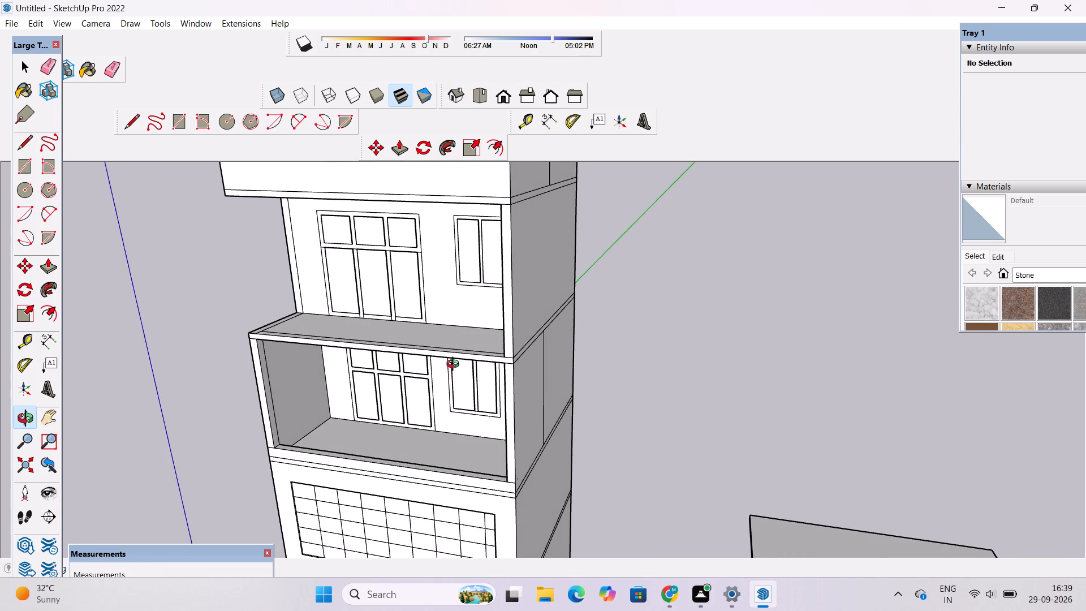
left_click_drag(459, 366, 594, 371, "shift")
scroll(589, 373, "down", 4)
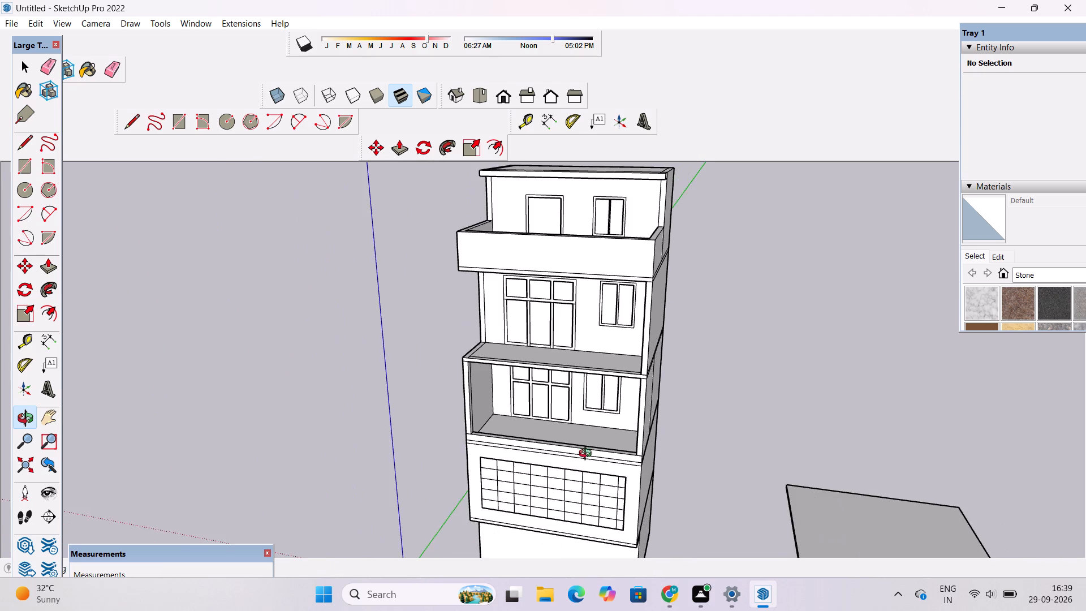
left_click_drag(591, 472, 622, 397)
left_click_drag(635, 455, 584, 430)
Erase the upper of the two parallel horizontal edges on the front band between the lower balcony and the gridded panel.
scroll(582, 429, "up", 2)
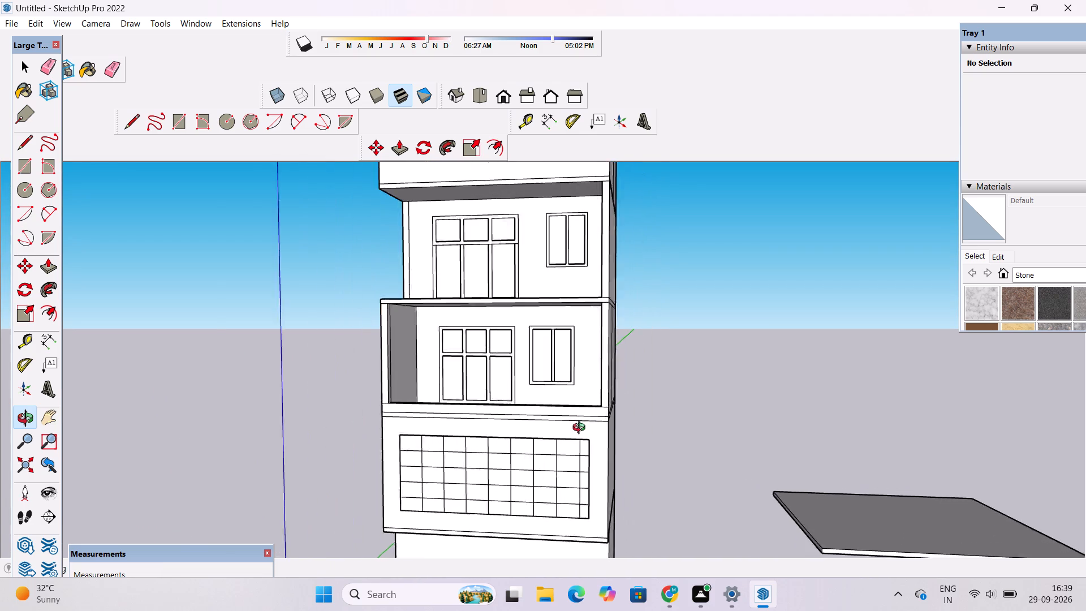
scroll(581, 429, "up", 10)
left_click_drag(580, 424, 528, 414, "shift")
left_click_drag(576, 387, 580, 410)
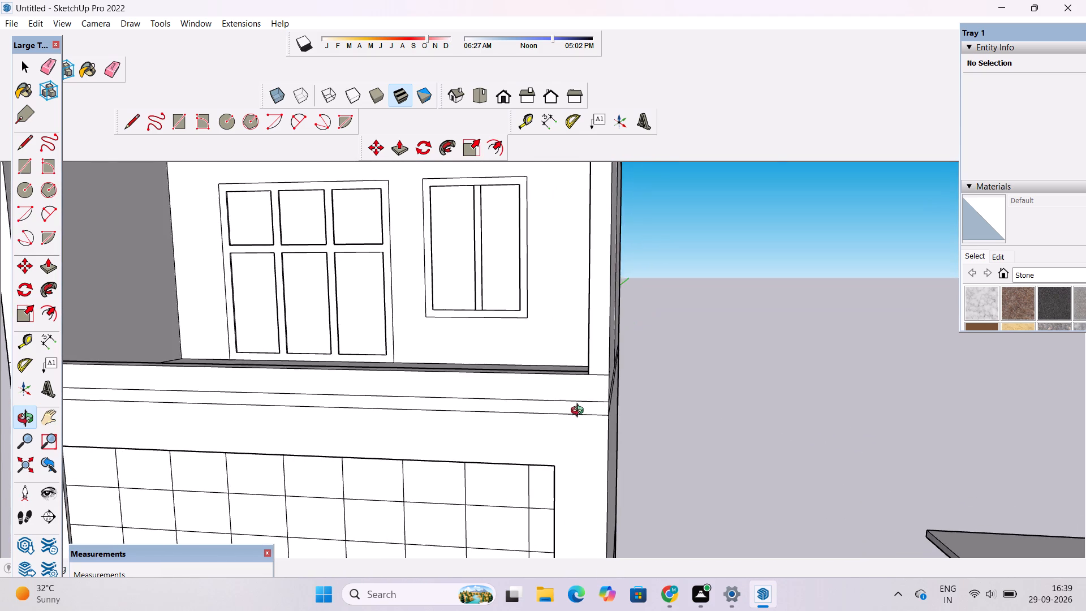
left_click_drag(580, 420, 591, 437)
left_click_drag(570, 434, 582, 433, "shift")
left_click_drag(582, 433, 596, 435, "shift")
left_click_drag(588, 429, 638, 430, "shift")
key("e")
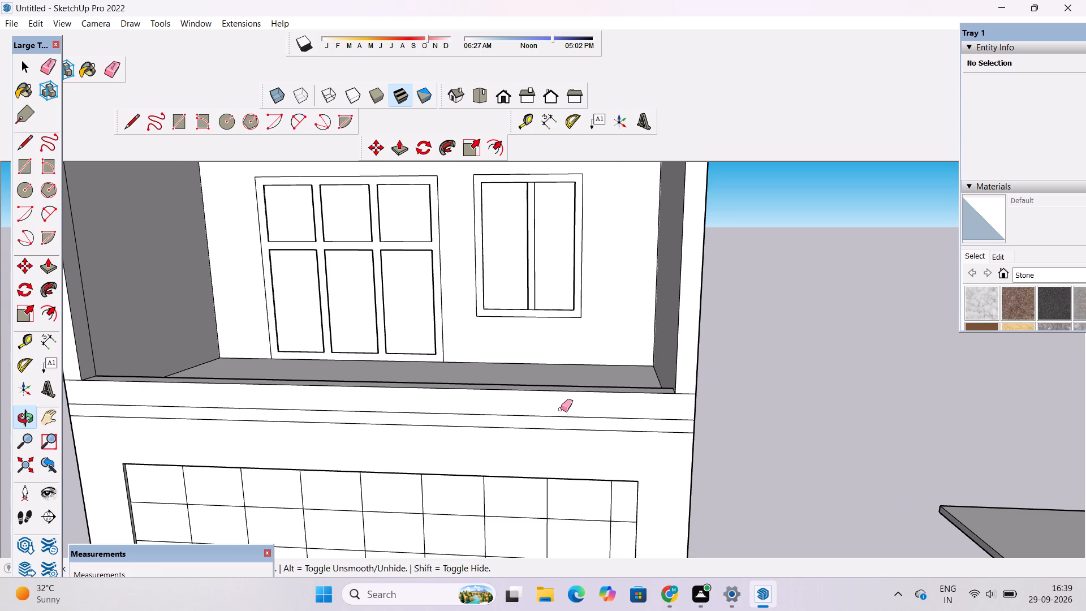
left_click_drag(561, 409, 561, 418)
Examine the lower balcony's floor, ceiling and side walls, and the front face around the gridded panel.
key("o")
left_click_drag(567, 377, 616, 481)
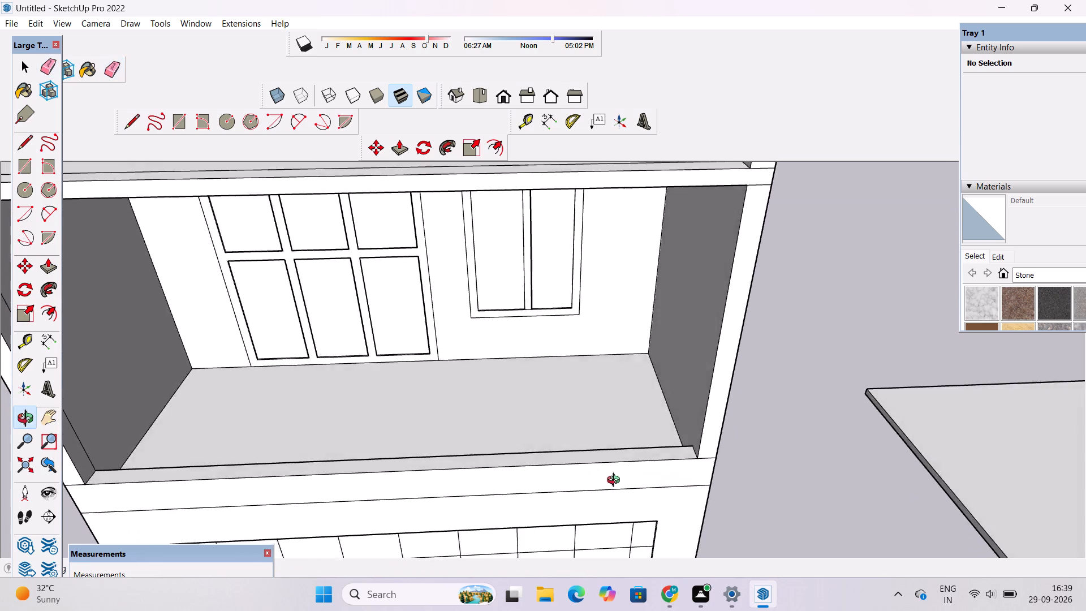
left_click_drag(616, 481, 919, 474)
left_click_drag(822, 453, 291, 322)
scroll(285, 316, "down", 5)
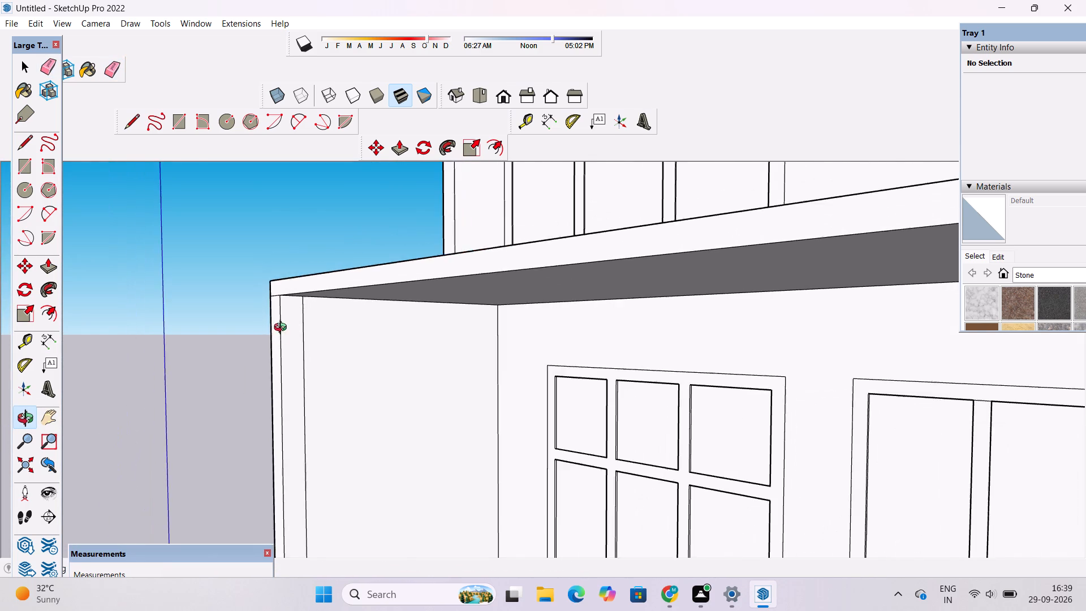
left_click_drag(296, 368, 283, 227, "shift")
scroll(279, 210, "down", 7)
left_click_drag(320, 323, 411, 329)
left_click_drag(473, 379, 347, 337, "shift")
scroll(325, 333, "down", 3)
left_click_drag(325, 329, 406, 334)
scroll(229, 340, "down", 4)
left_click_drag(228, 342, 297, 349, "shift")
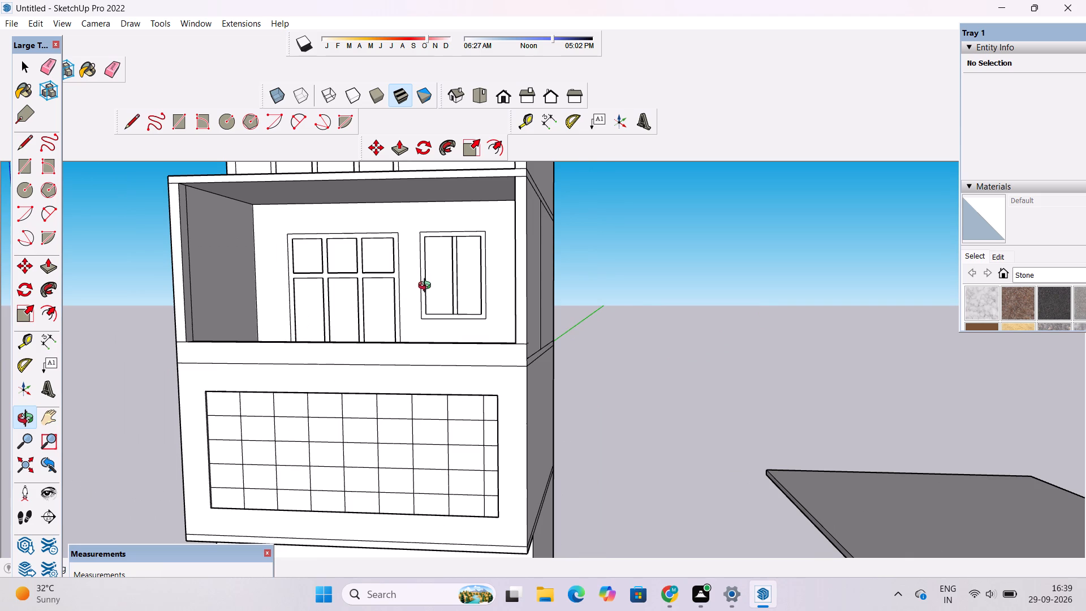
scroll(426, 291, "down", 1)
left_click_drag(417, 299, 466, 356, "shift")
scroll(466, 348, "down", 5)
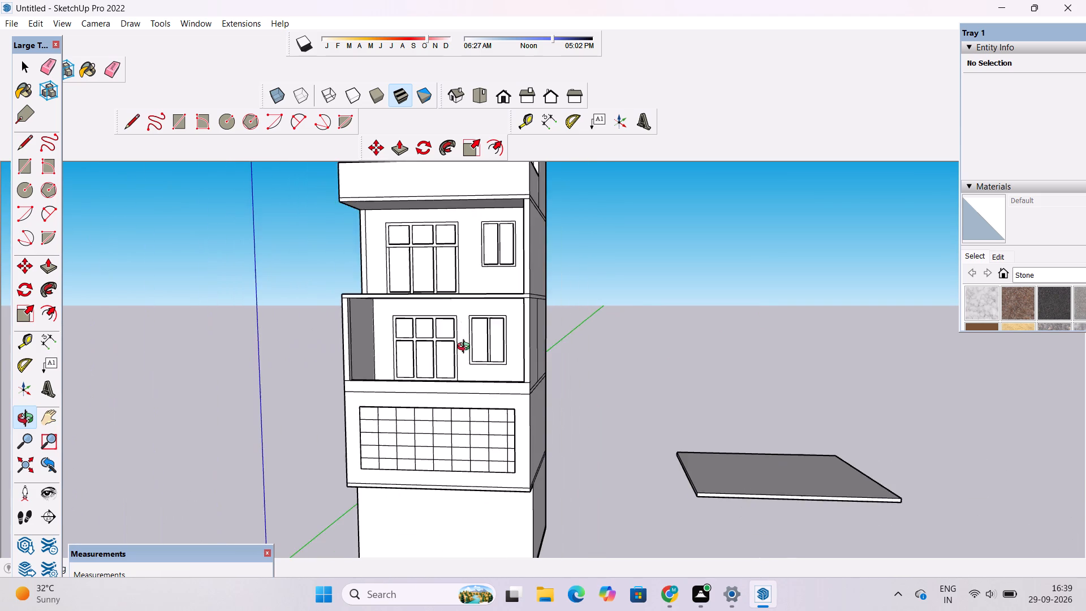
Erase the slab edges crossing the front face of the side wall at the floor between the two balconies.
left_click_drag(479, 291, 471, 362, "shift")
scroll(496, 386, "up", 12)
left_click_drag(536, 367, 492, 352, "shift")
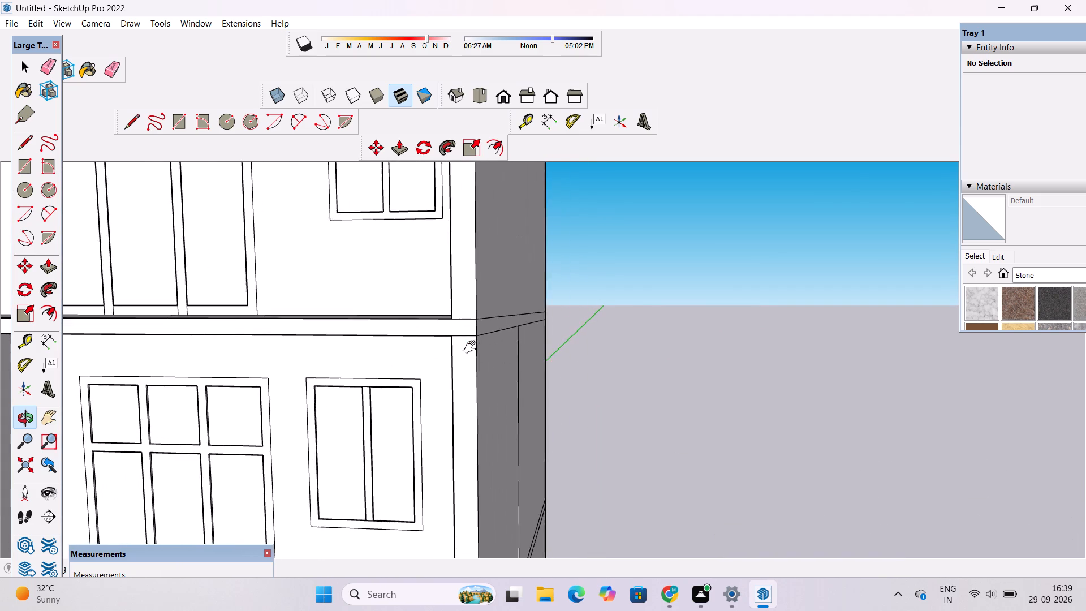
scroll(468, 347, "up", 1)
left_click_drag(467, 347, 489, 380)
key("e")
scroll(486, 364, "up", 3)
left_click_drag(508, 345, 511, 405)
Erase the edge crossing the front face of the side wall at the lower balcony's floor level.
scroll(475, 305, "down", 1)
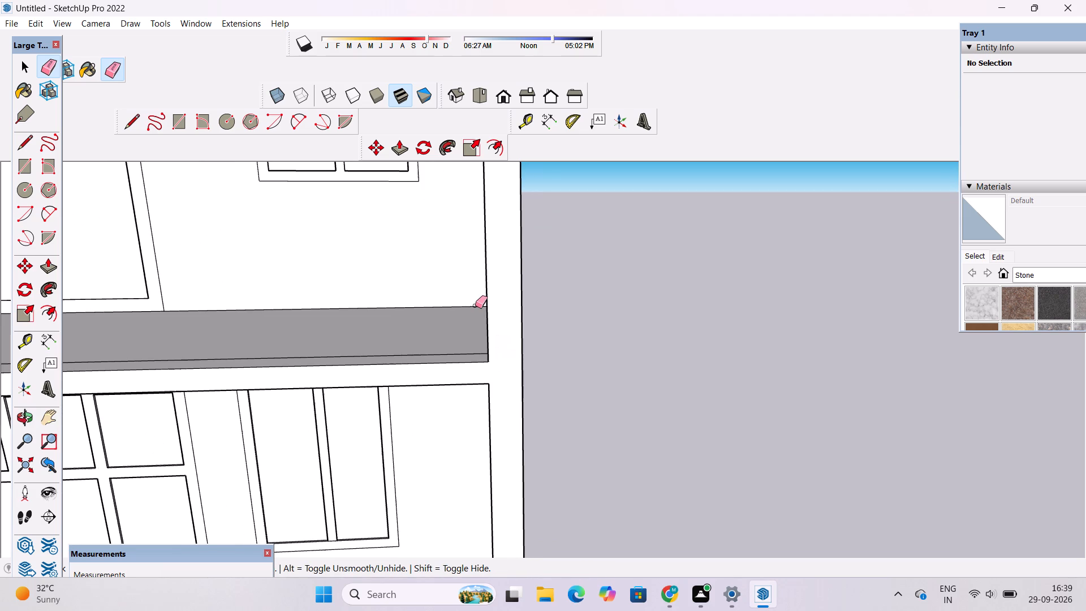
scroll(475, 302, "down", 1)
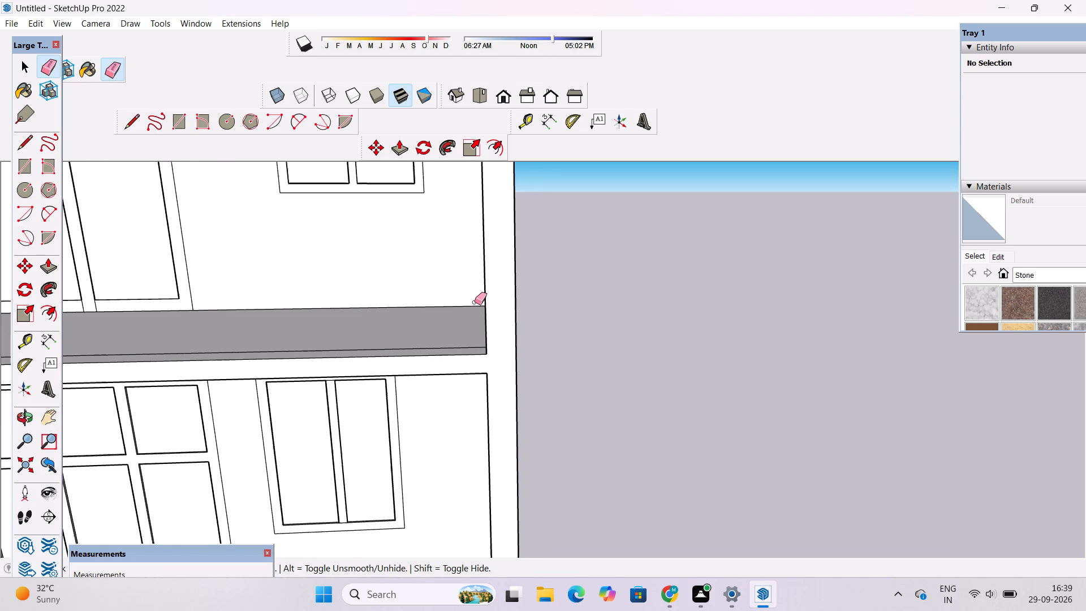
scroll(475, 302, "down", 10)
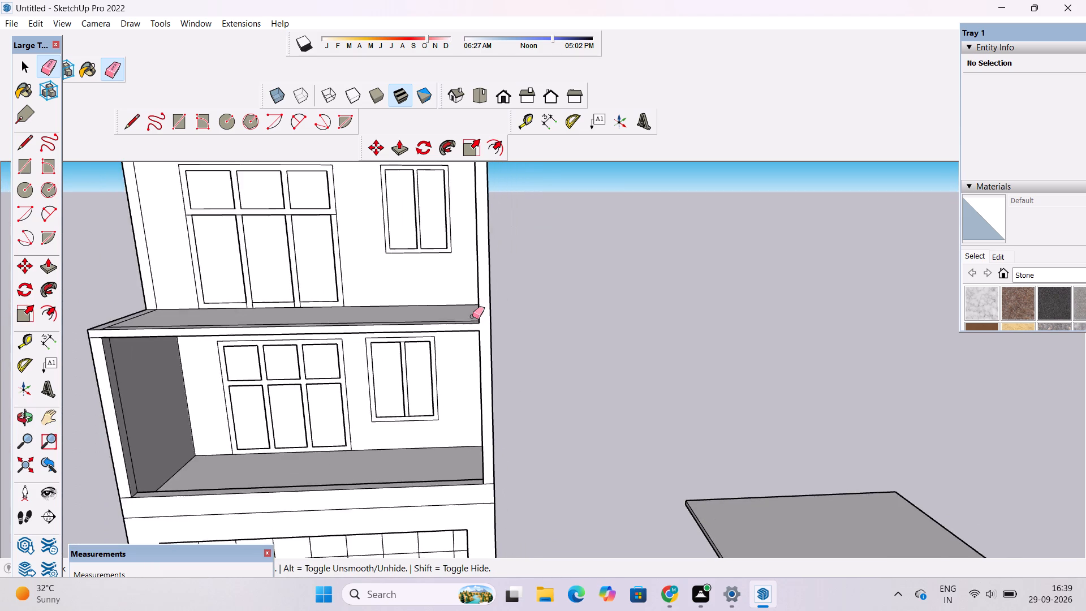
scroll(472, 316, "down", 3)
scroll(483, 441, "up", 4)
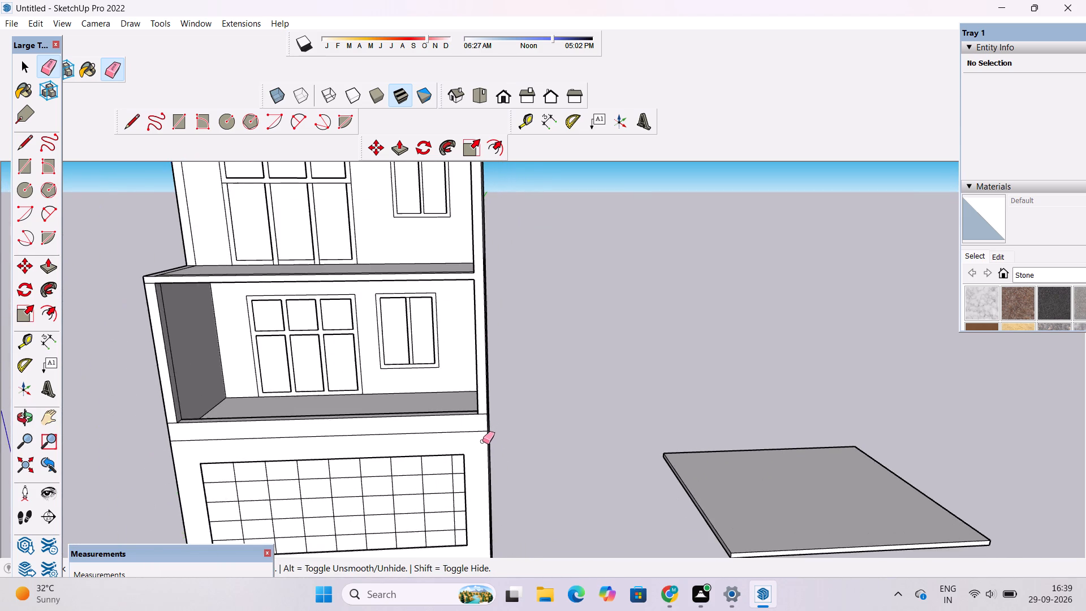
scroll(477, 427, "up", 10)
left_click_drag(494, 375, 497, 398)
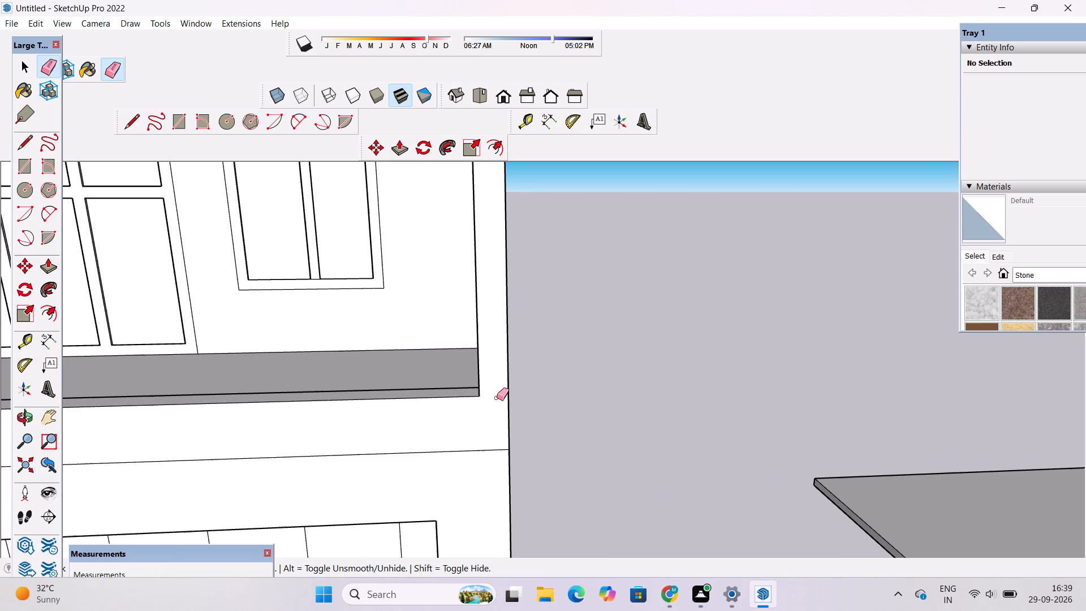
Erase the edge crossing the top of the side wall's front face, at the underside of the slab above the upper balcony.
scroll(497, 399, "down", 10)
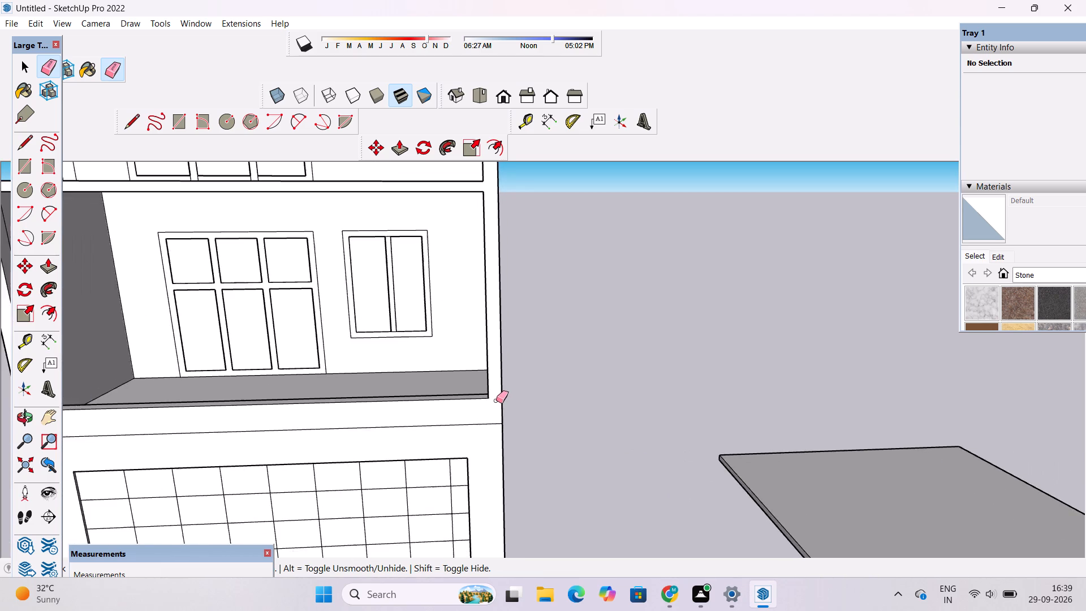
scroll(496, 401, "down", 11)
scroll(485, 242, "up", 5)
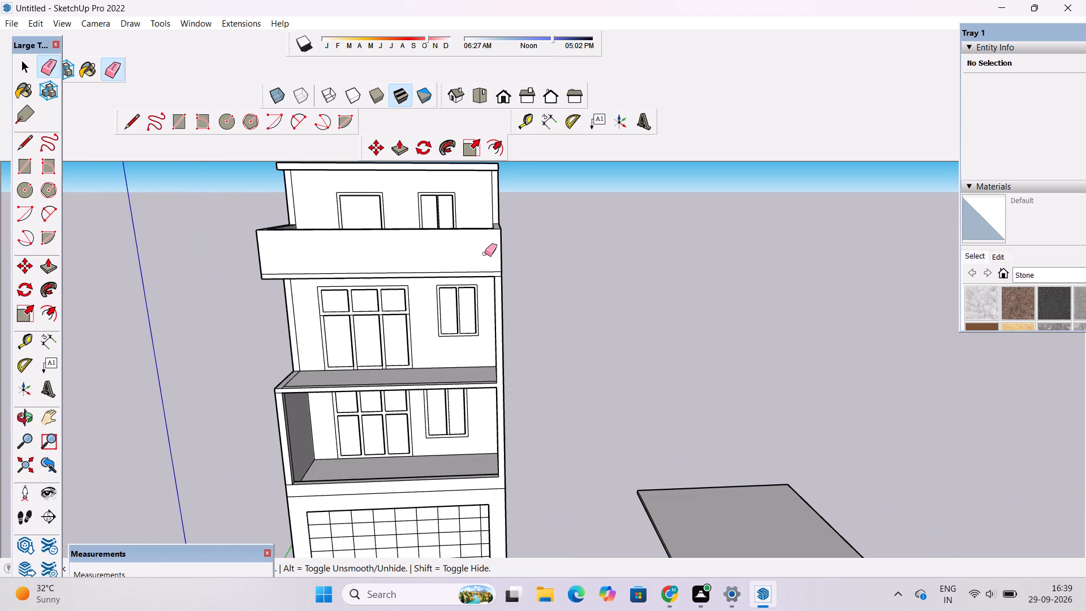
scroll(485, 255, "up", 8)
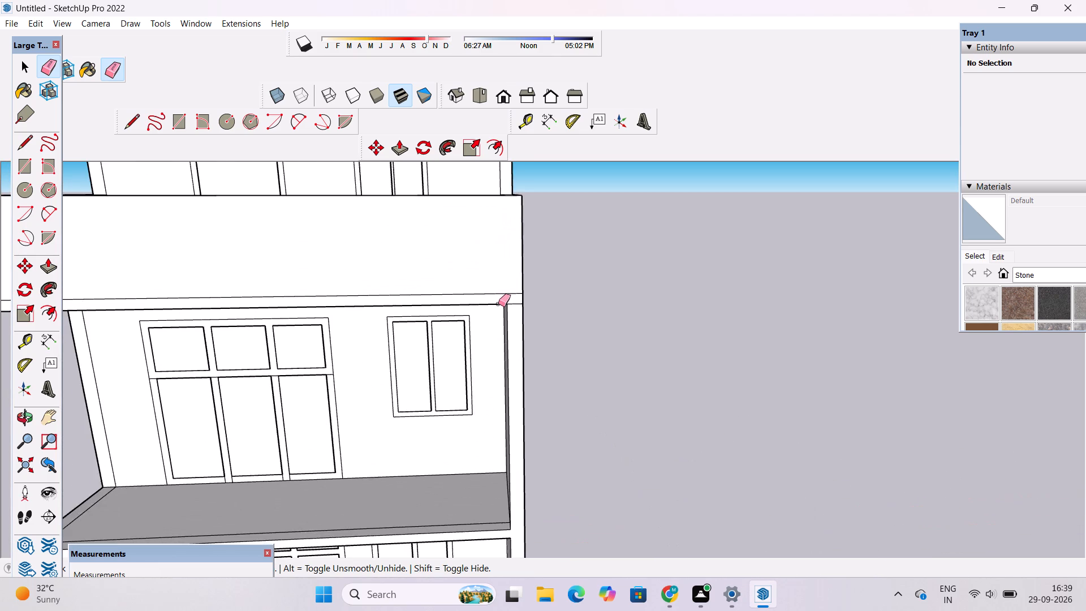
scroll(498, 304, "up", 9)
left_click_drag(542, 296, 542, 312)
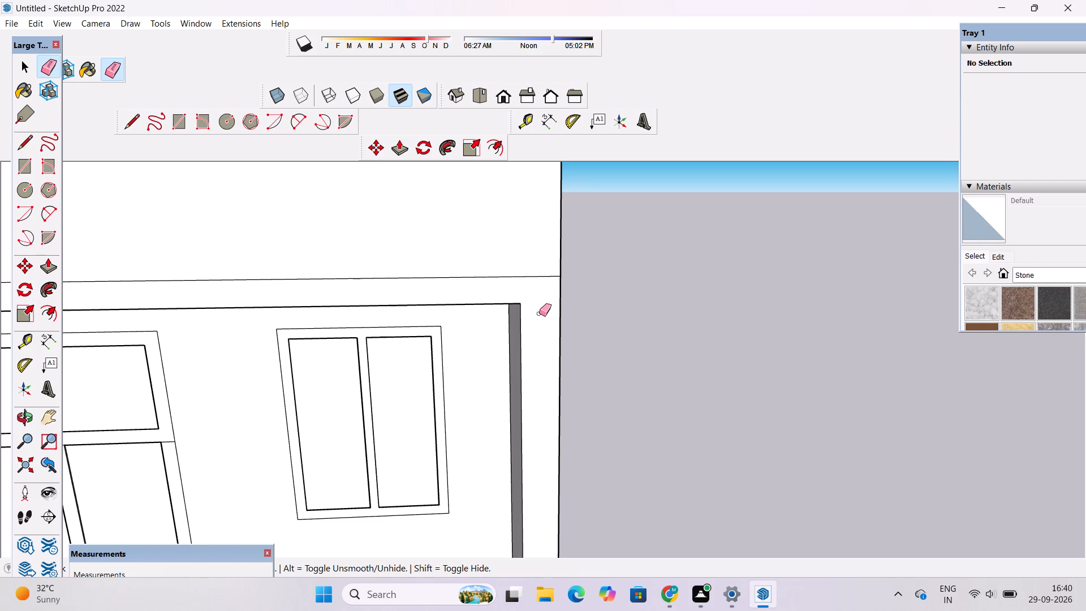
Examine the upper balcony's ceiling, side wall and window wall, and how both balconies sit on the front facade.
key("o")
scroll(524, 329, "down", 5)
left_click_drag(419, 328, 607, 214)
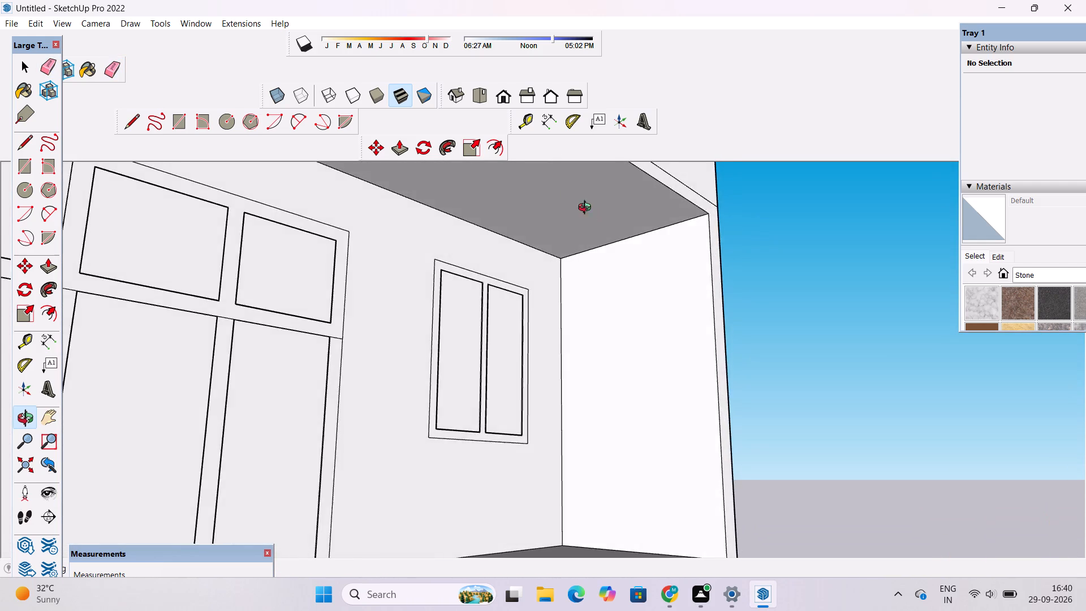
scroll(561, 188, "down", 7)
left_click_drag(567, 338, 567, 178, "shift")
left_click_drag(605, 305, 441, 356)
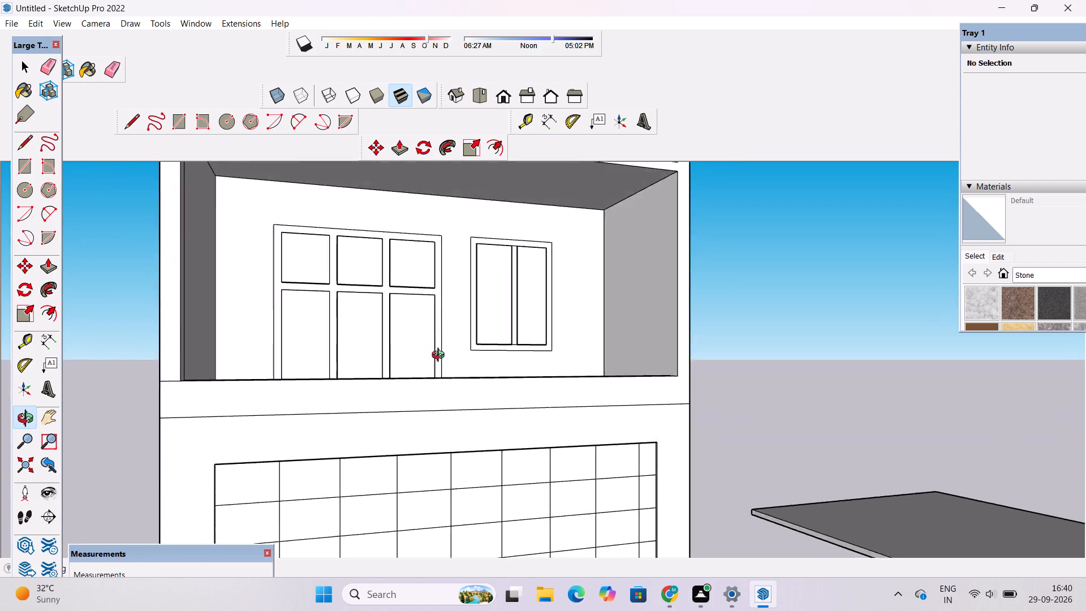
left_click_drag(441, 356, 416, 356)
scroll(409, 329, "down", 5)
left_click_drag(496, 319, 481, 382, "shift")
scroll(458, 356, "down", 2)
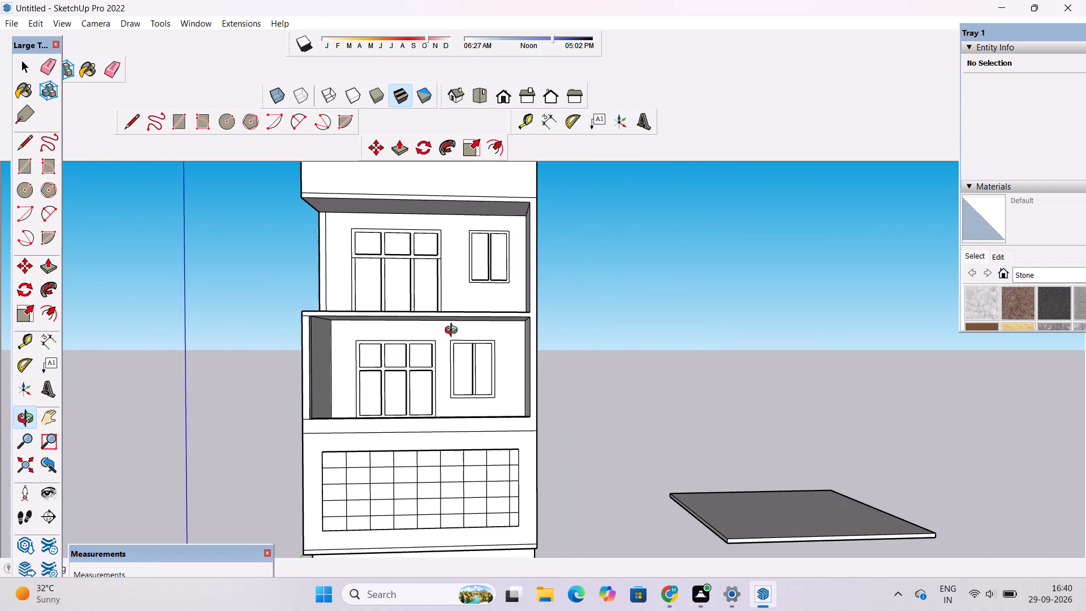
scroll(456, 324, "up", 3)
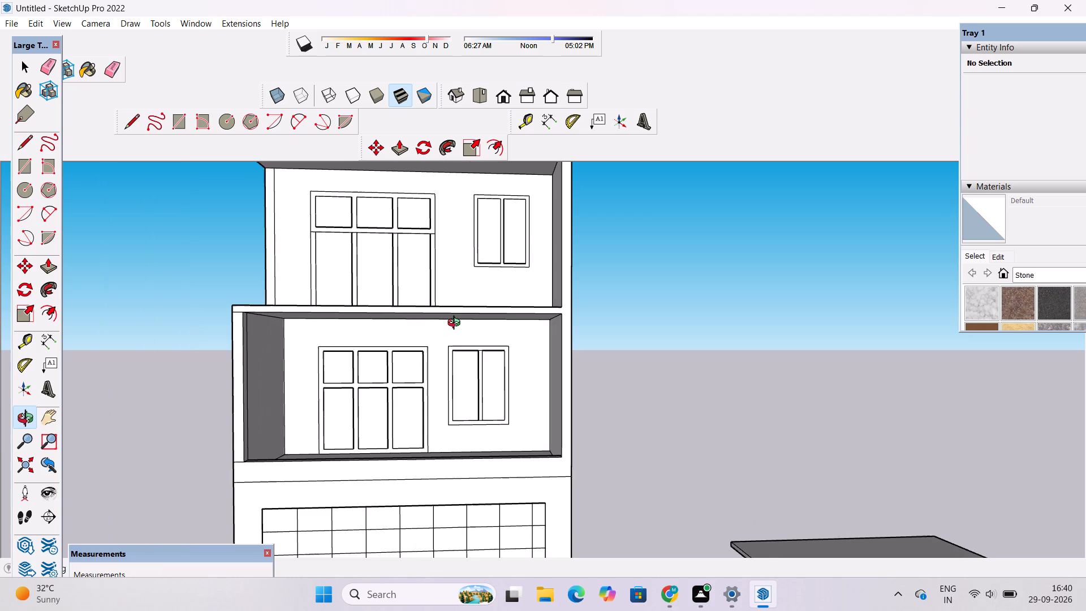
scroll(456, 316, "down", 5)
Examine the front of the building from above, including the roof slab, terrace parapet and both balcony floors.
left_click_drag(480, 333, 437, 407)
left_click_drag(455, 334, 451, 351, "shift")
scroll(445, 348, "up", 1)
left_click_drag(411, 343, 478, 343)
left_click_drag(481, 360, 399, 416)
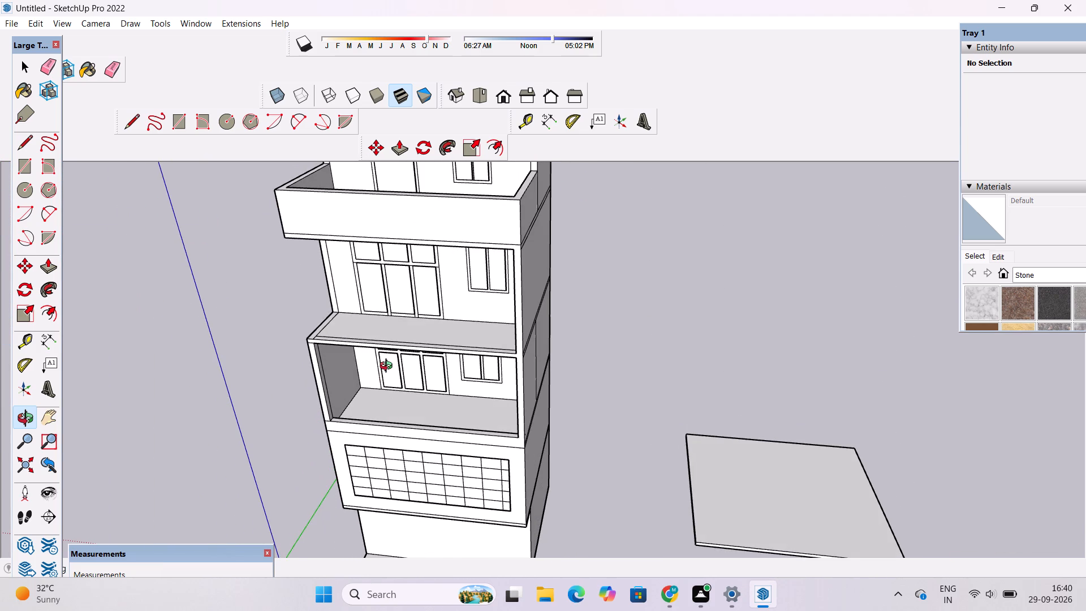
scroll(389, 367, "down", 1)
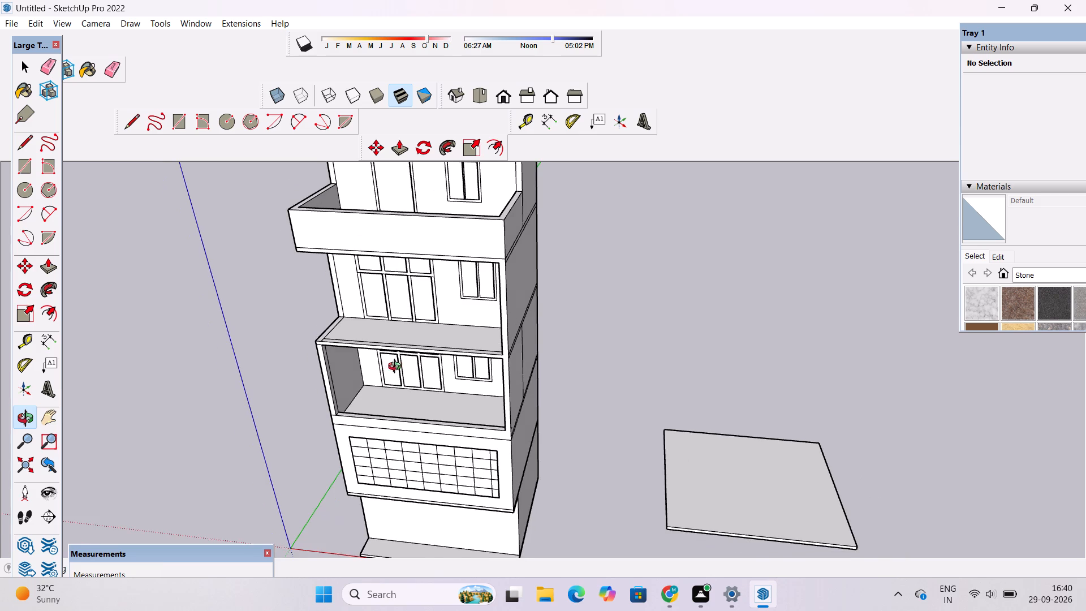
left_click_drag(434, 355, 429, 365)
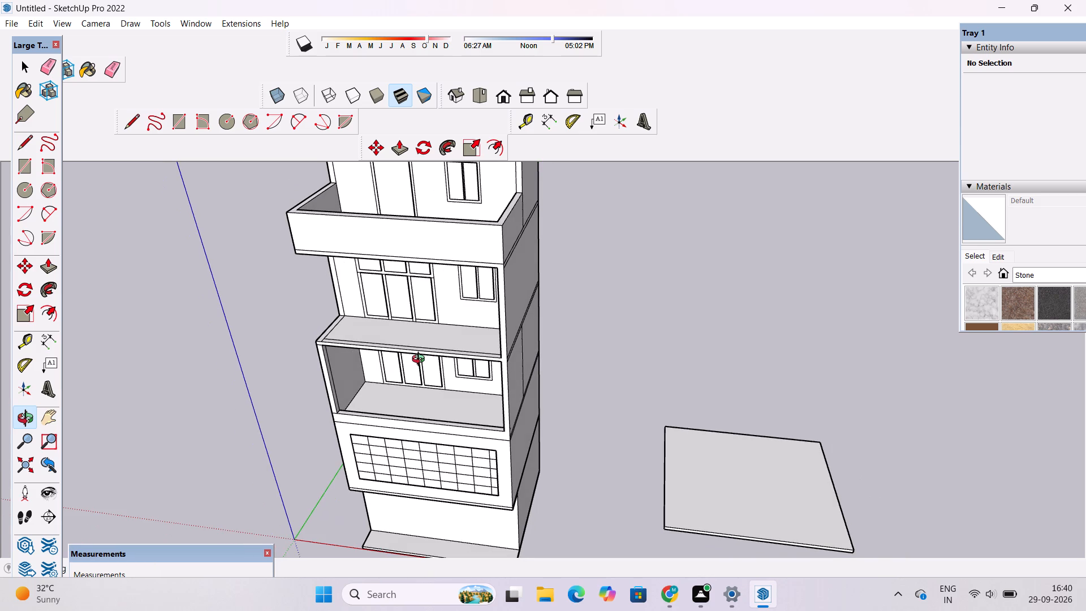
left_click_drag(438, 350, 425, 353, "shift")
left_click_drag(395, 372, 413, 420, "shift")
left_click_drag(397, 417, 397, 416)
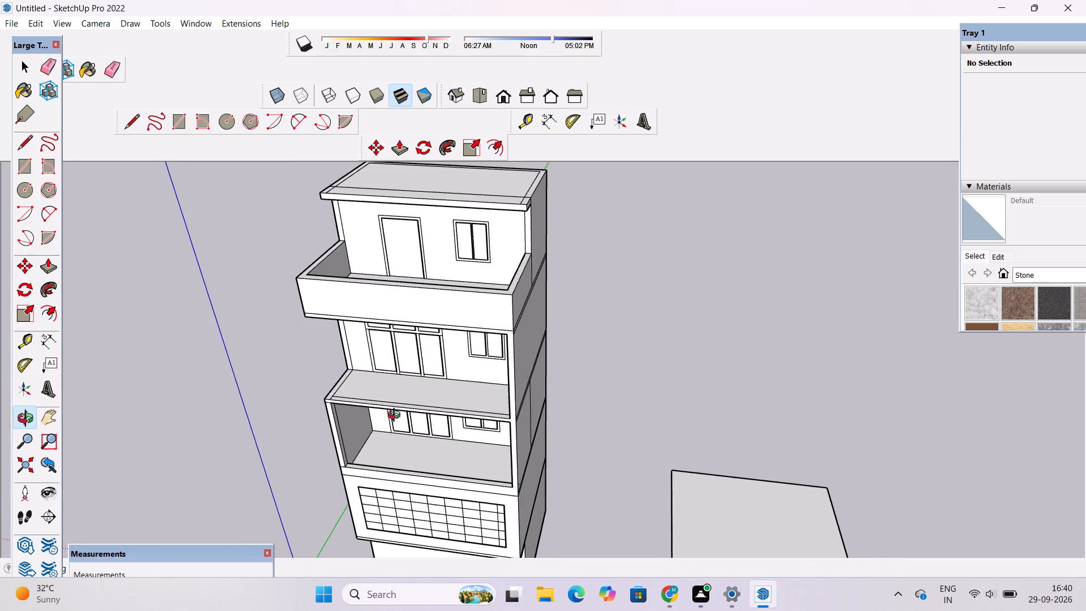
left_click_drag(397, 416, 398, 399)
left_click_drag(371, 422, 379, 406, "shift")
left_click_drag(378, 422, 390, 398)
left_click_drag(385, 410, 402, 388)
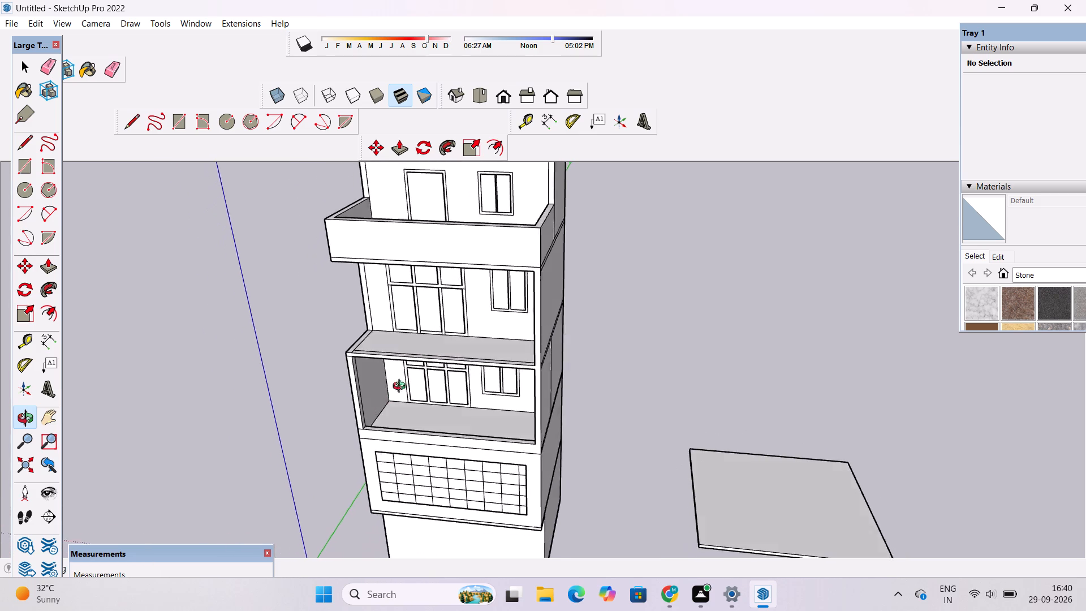
left_click_drag(402, 388, 409, 373)
Inspect the lower balcony's opening, floor and side walls, and compare it with the storeys above.
scroll(411, 370, "down", 3)
scroll(403, 396, "up", 4)
scroll(403, 396, "down", 5)
scroll(400, 399, "up", 4)
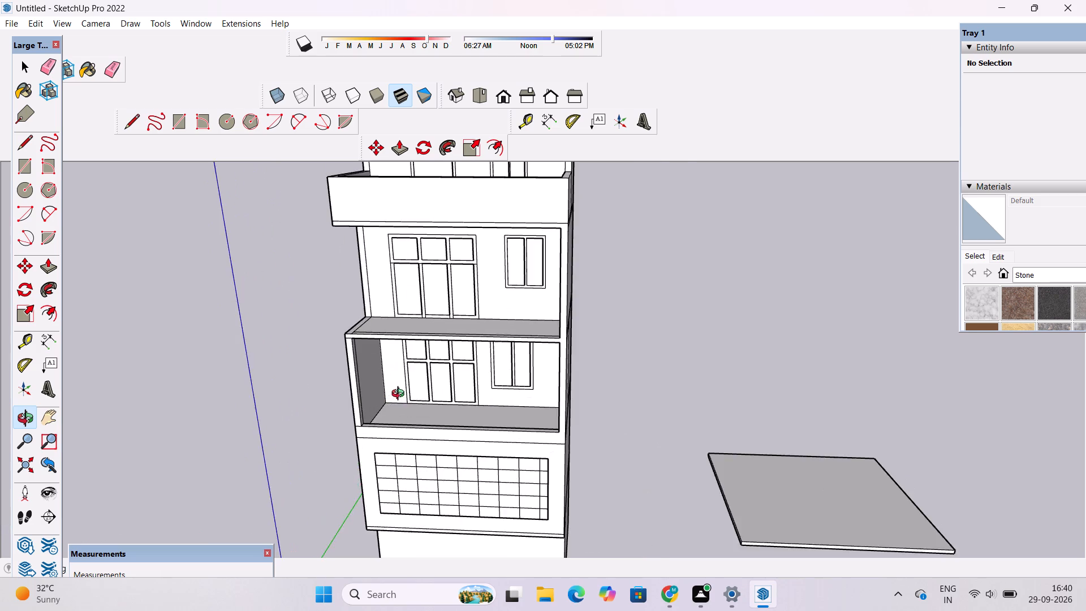
scroll(400, 395, "up", 4)
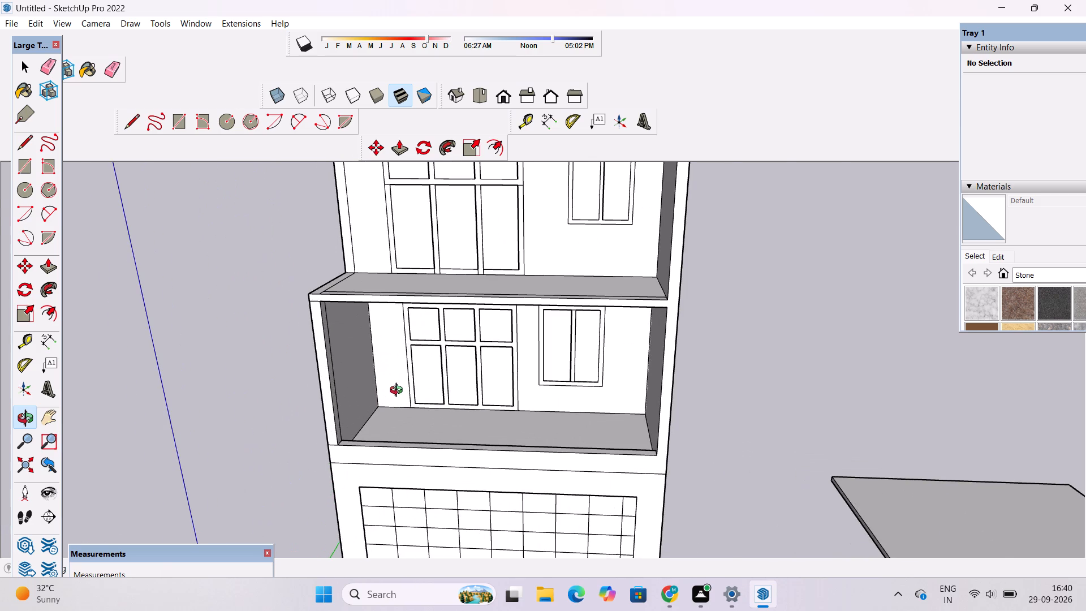
scroll(399, 391, "up", 3)
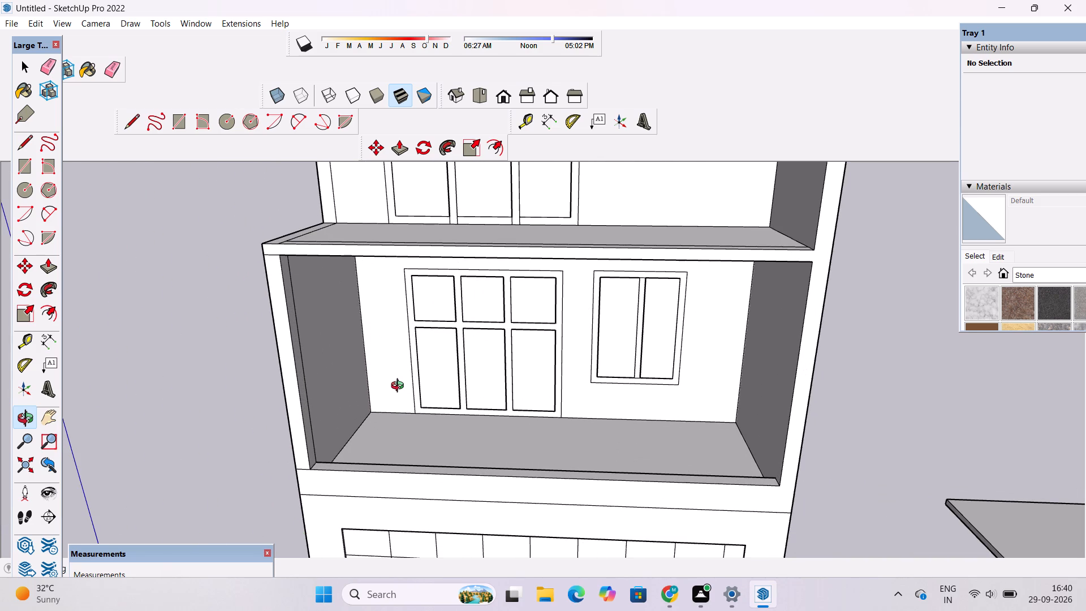
scroll(400, 387, "down", 5)
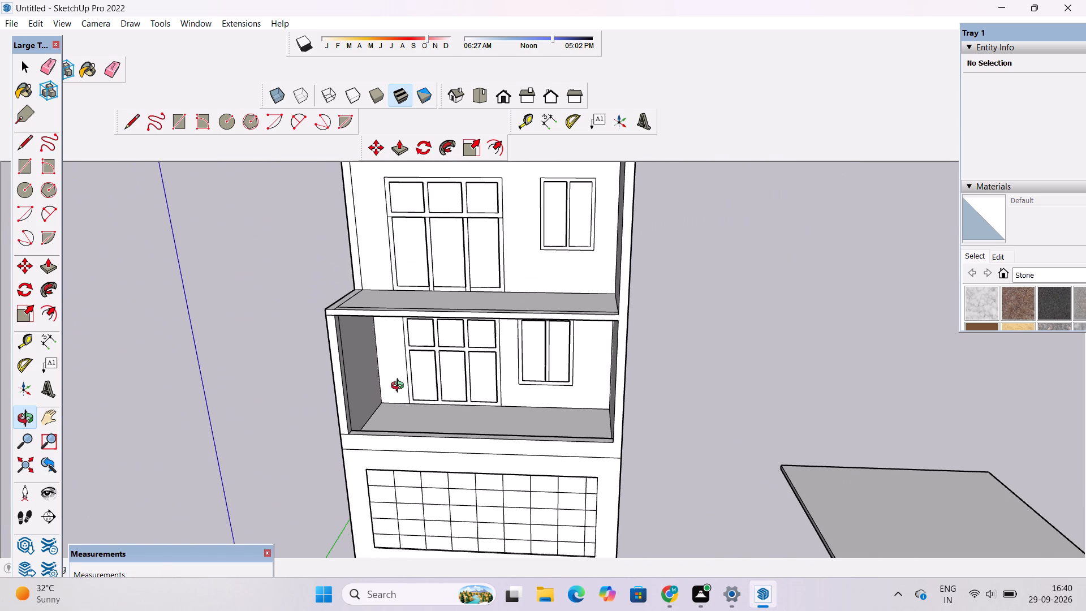
scroll(400, 387, "up", 4)
scroll(401, 388, "down", 3)
left_click_drag(402, 393, 426, 406, "shift")
scroll(423, 394, "down", 7)
left_click_drag(399, 407, 424, 392)
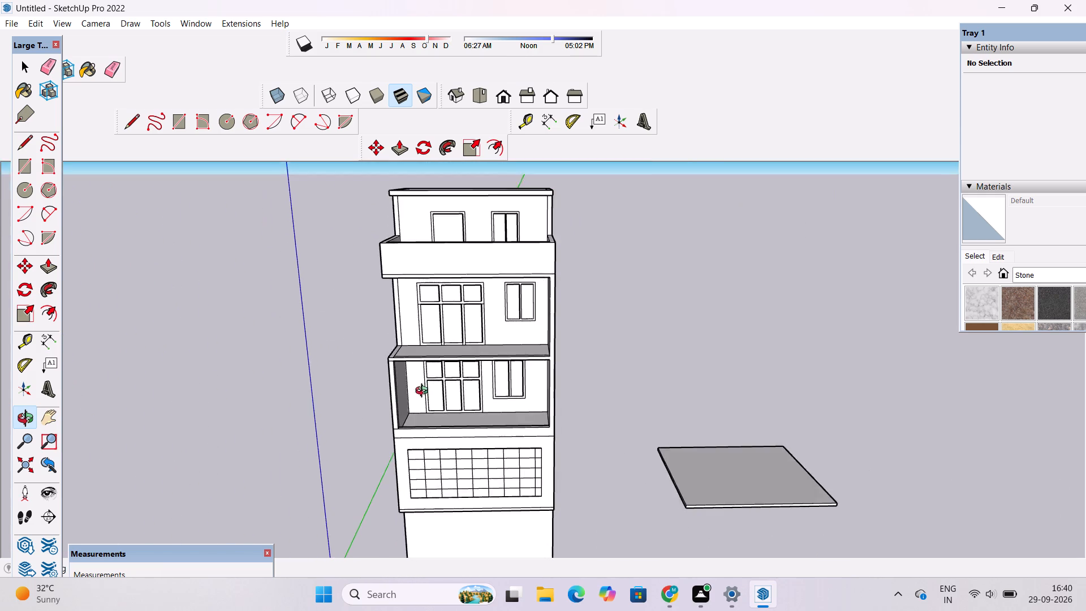
Examine the building's two side walls and the projecting balconies from both sides.
left_click_drag(424, 392, 446, 347)
scroll(466, 319, "up", 4)
left_click_drag(520, 350, 286, 378)
scroll(283, 370, "down", 4)
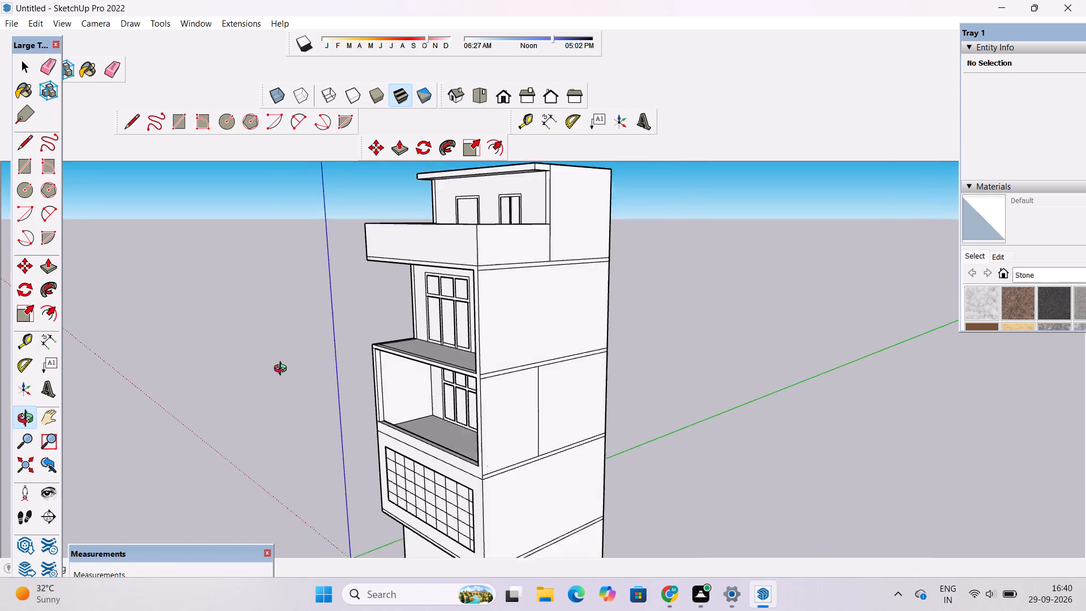
scroll(283, 370, "down", 1)
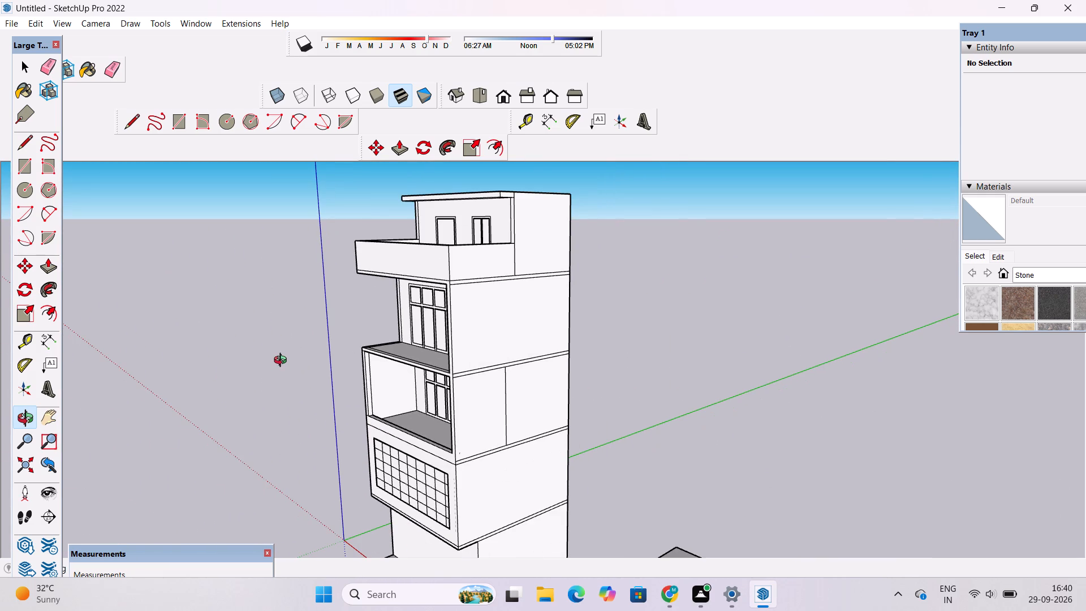
scroll(295, 350, "down", 5)
scroll(372, 354, "up", 3)
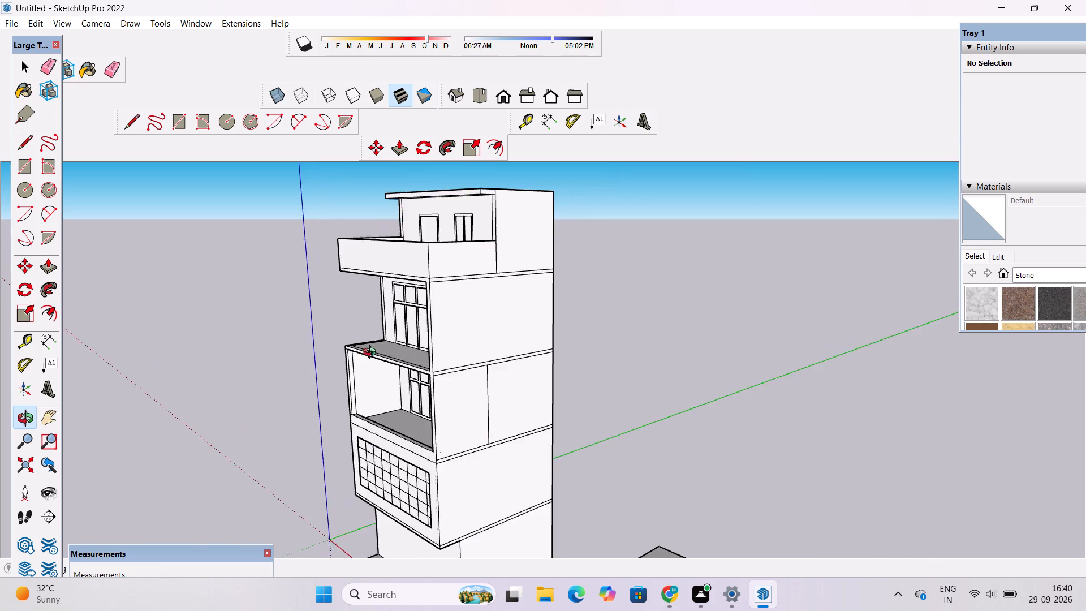
scroll(372, 354, "up", 8)
left_click_drag(308, 376, 469, 257)
left_click_drag(461, 279, 462, 371, "shift")
scroll(464, 332, "down", 5)
left_click_drag(524, 251, 685, 297)
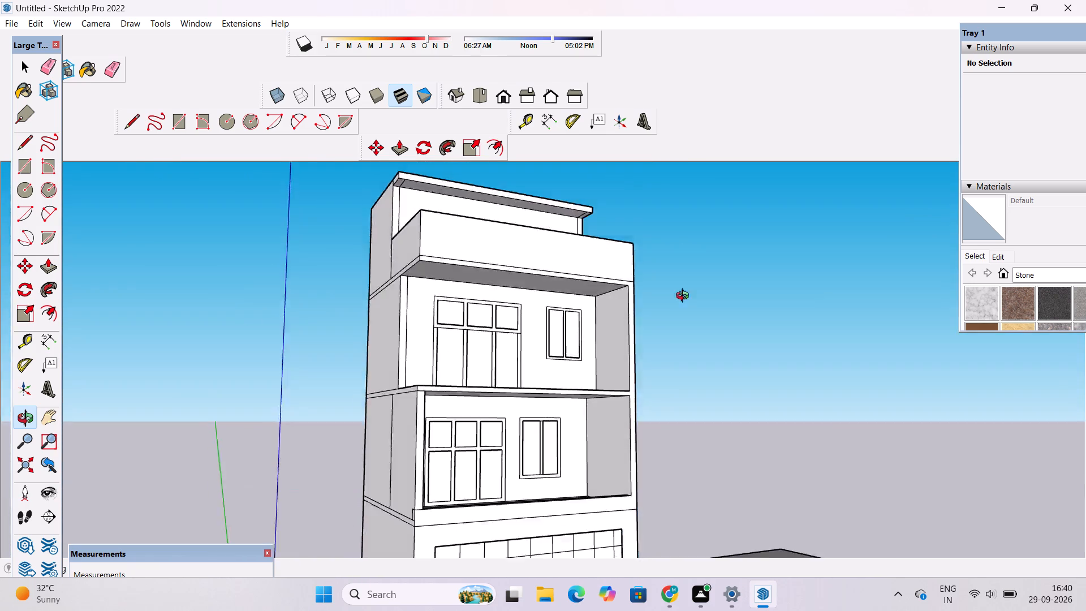
left_click_drag(685, 297, 212, 393)
scroll(275, 304, "down", 5)
left_click_drag(325, 315, 506, 331)
left_click_drag(477, 390, 507, 300)
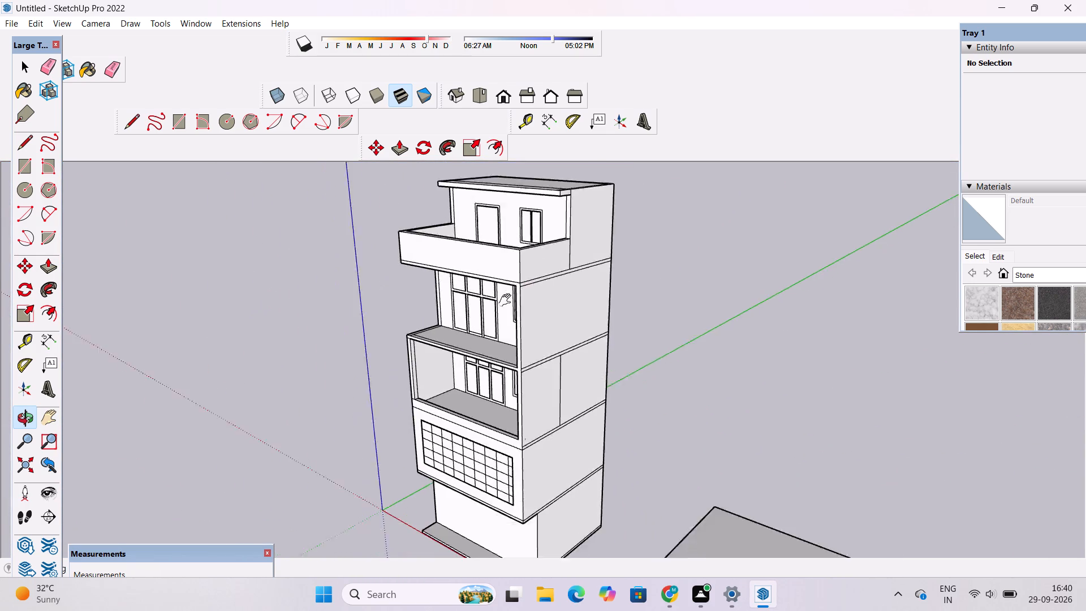
left_click_drag(507, 300, 508, 293)
left_click_drag(468, 305, 570, 308)
Inspect the floors, front edges and side-wall junctions of the two balconies from above.
scroll(555, 304, "up", 6)
left_click_drag(518, 328, 608, 372)
scroll(584, 346, "up", 1)
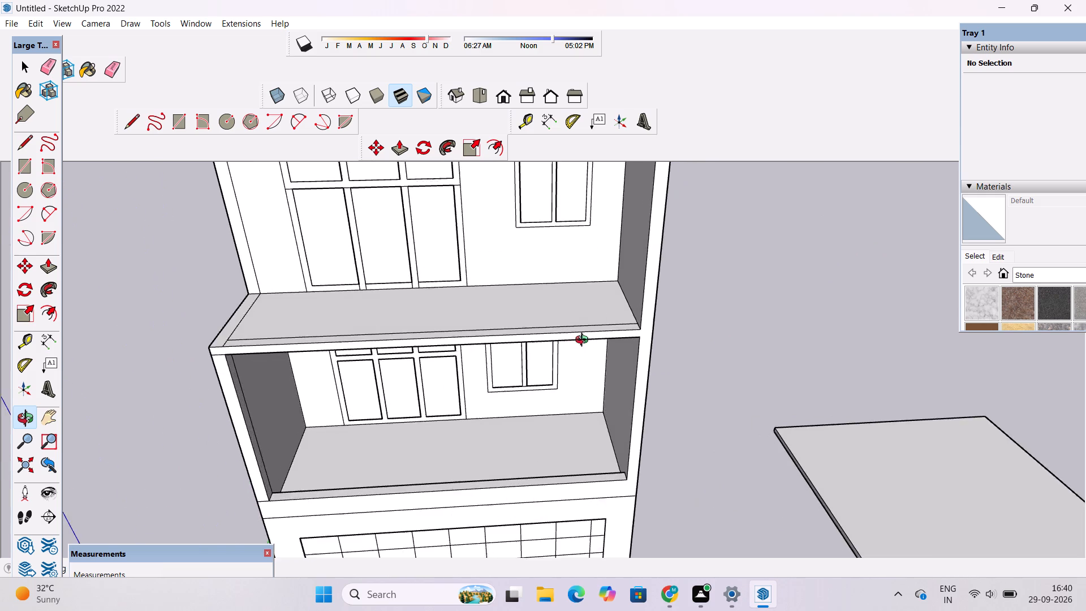
scroll(584, 341, "up", 1)
left_click_drag(603, 316, 511, 378, "shift")
left_click_drag(484, 367, 567, 371)
scroll(566, 372, "down", 3)
left_click_drag(528, 356, 522, 342)
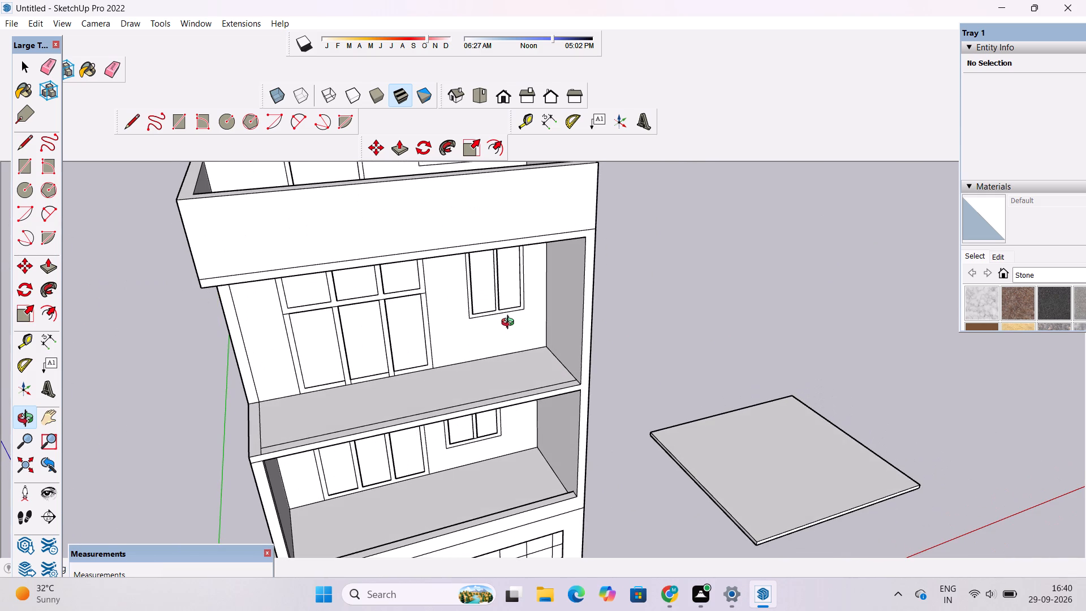
scroll(509, 322, "down", 2)
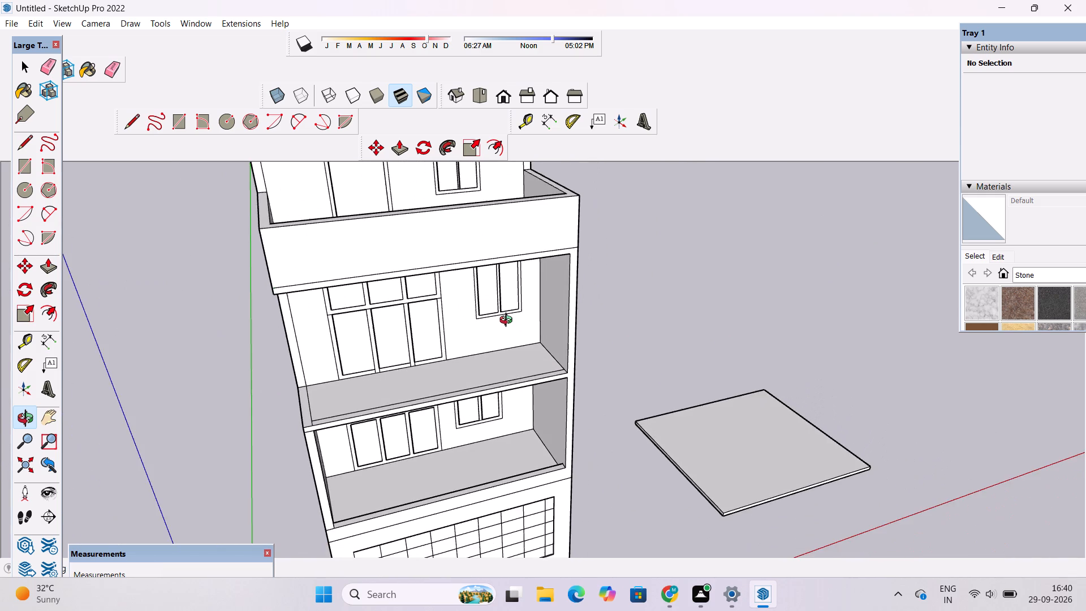
scroll(508, 321, "down", 2)
Review the whole front elevation, checking the lower balcony's ceiling and the gridded panel beneath it.
left_click_drag(525, 348, 489, 190)
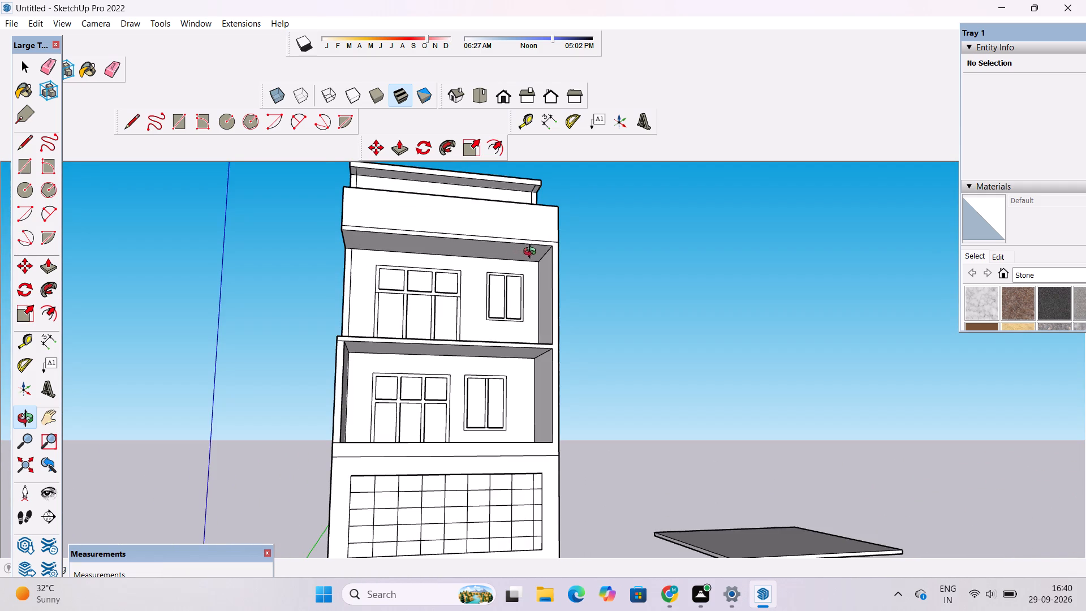
left_click_drag(534, 252, 505, 253)
left_click_drag(505, 253, 510, 270, "shift")
scroll(484, 277, "down", 4)
left_click_drag(481, 297, 464, 353)
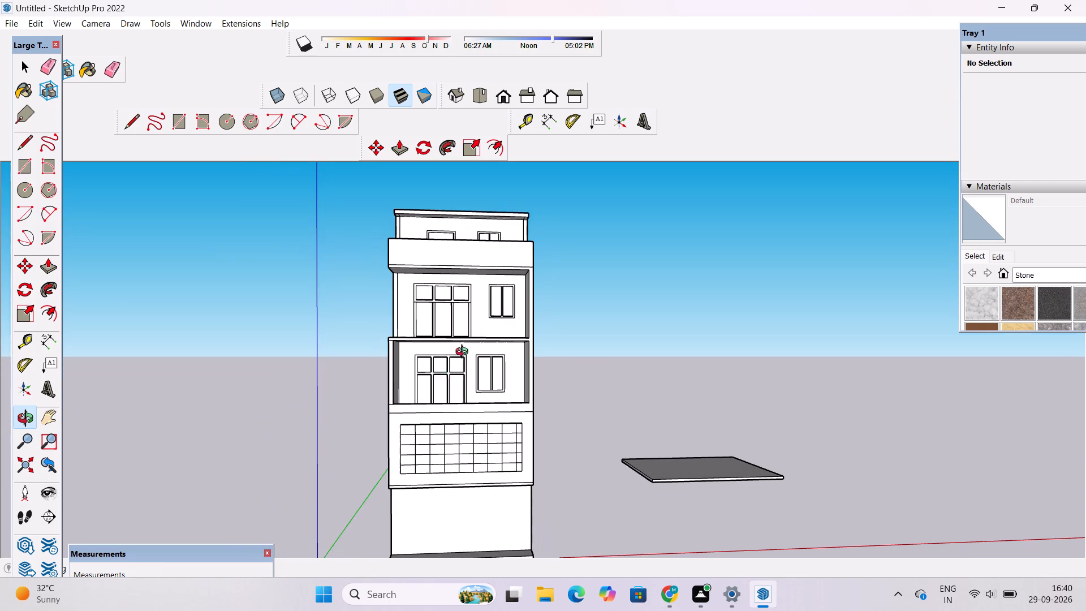
left_click_drag(464, 353, 477, 335)
scroll(435, 433, "up", 9)
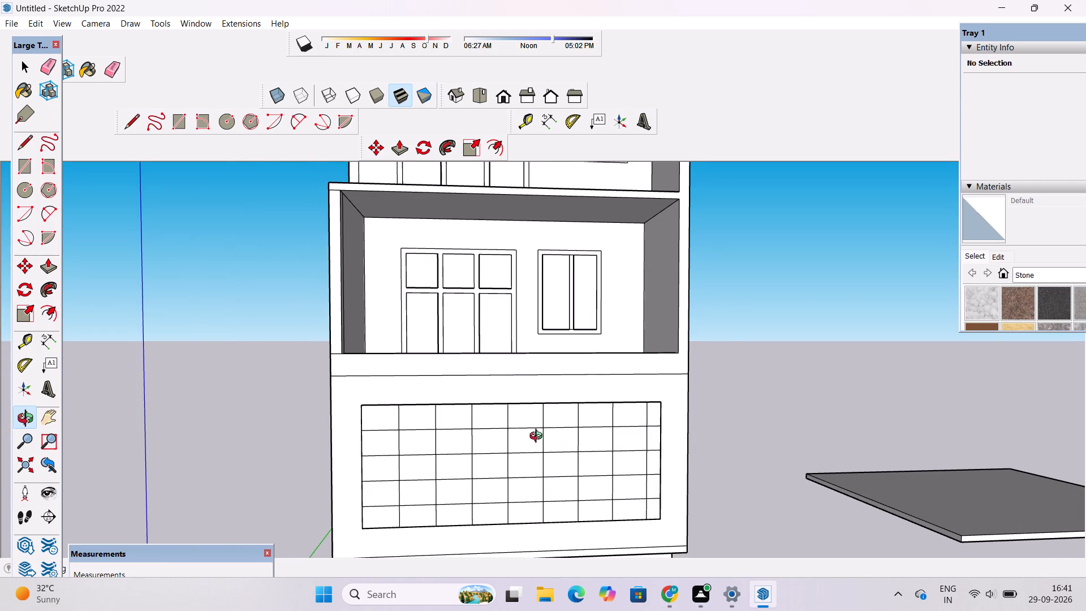
left_click_drag(536, 431, 531, 420)
scroll(535, 406, "up", 2)
scroll(529, 397, "down", 1)
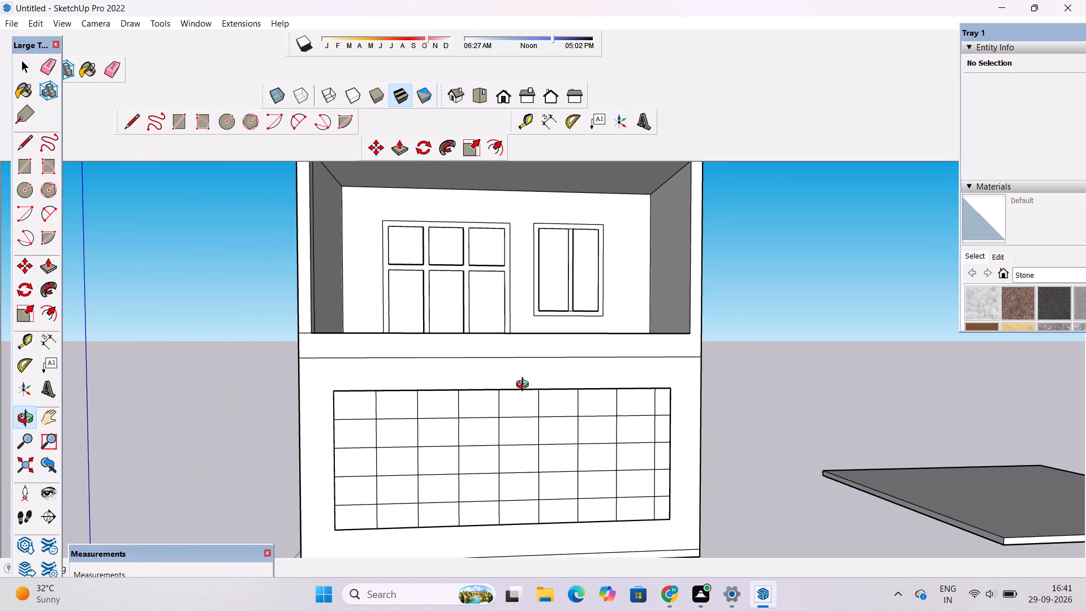
scroll(525, 388, "down", 2)
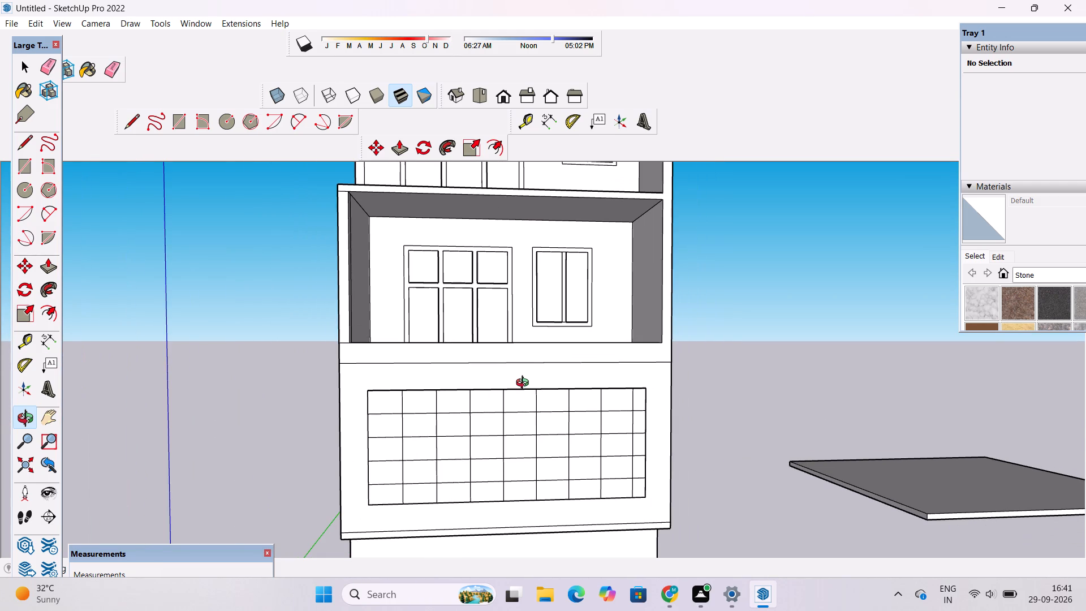
scroll(526, 360, "down", 5)
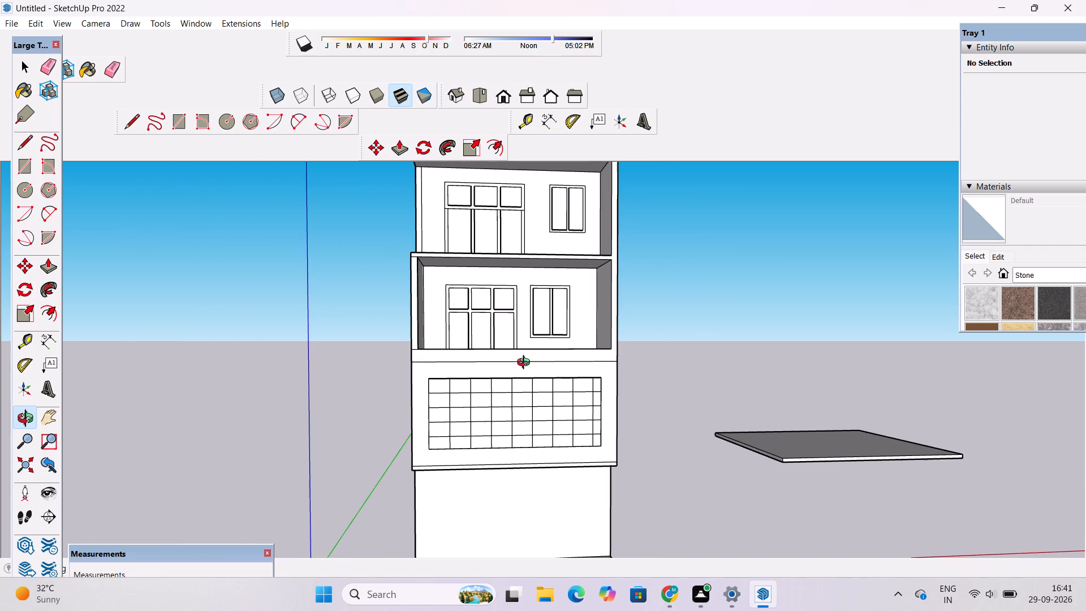
scroll(523, 359, "down", 4)
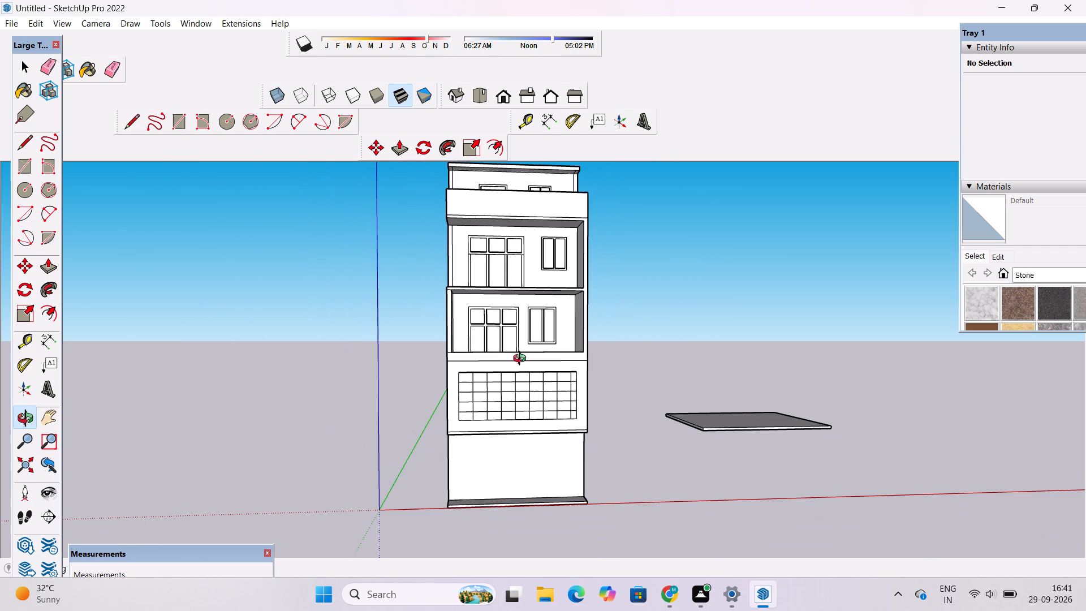
scroll(507, 353, "down", 4)
scroll(505, 380, "up", 4)
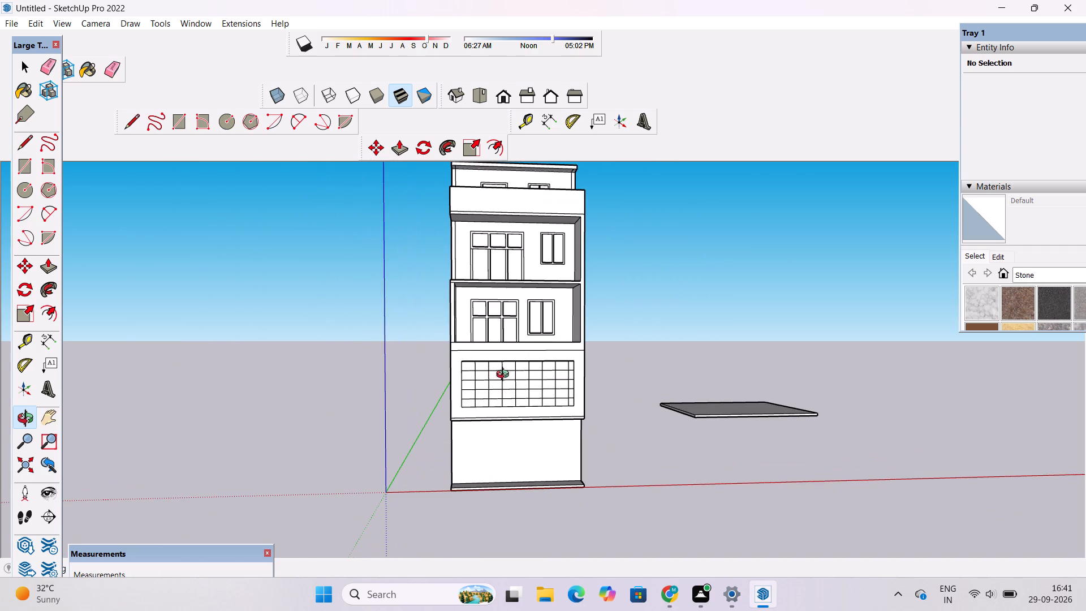
View the full height of the building from its side.
left_click_drag(705, 405, 368, 394)
scroll(535, 304, "down", 4)
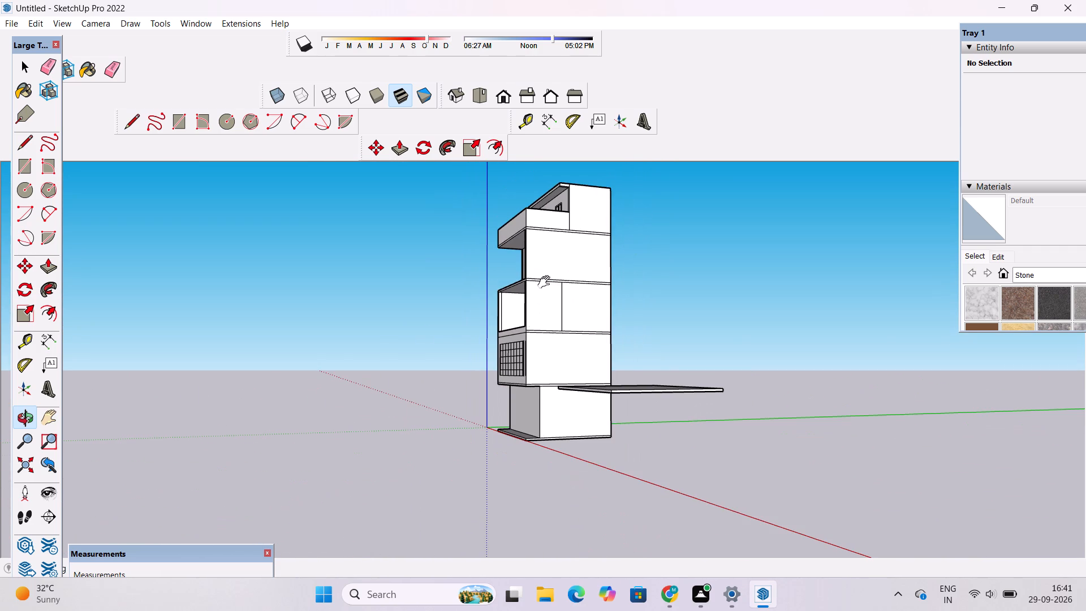
left_click_drag(546, 282, 563, 369, "shift")
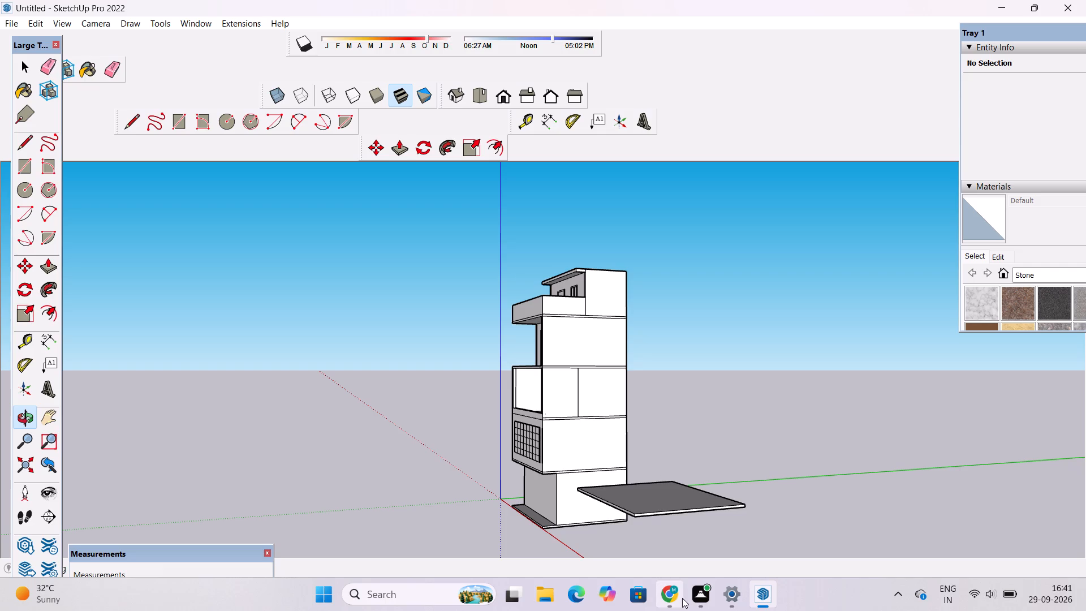